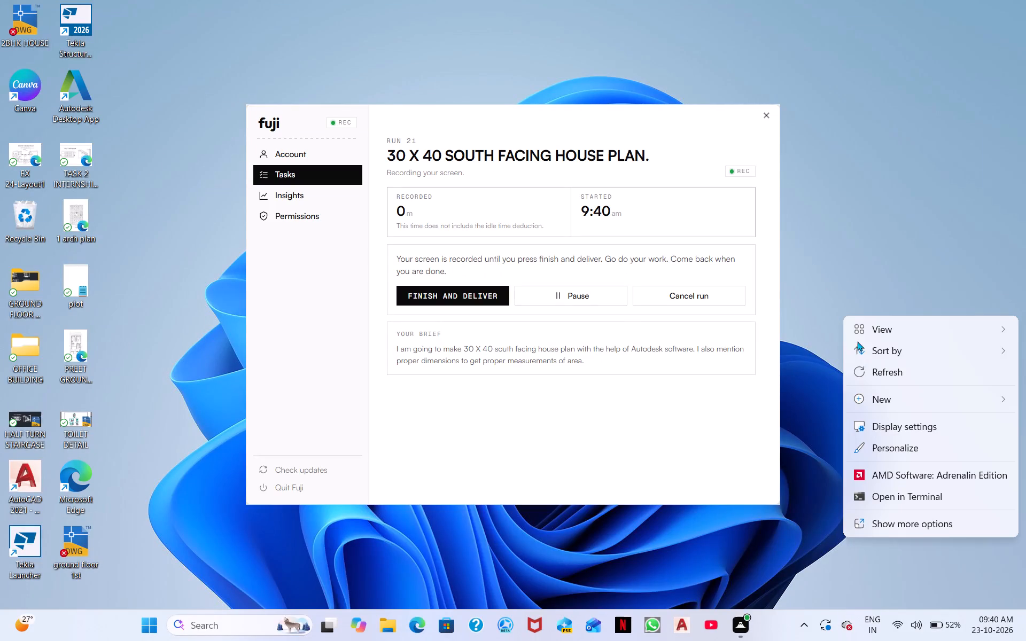
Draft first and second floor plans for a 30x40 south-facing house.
Switch to AutoCAD and start a new blank drawing.
{"action": "left_click", "coordinate": [879, 373]}
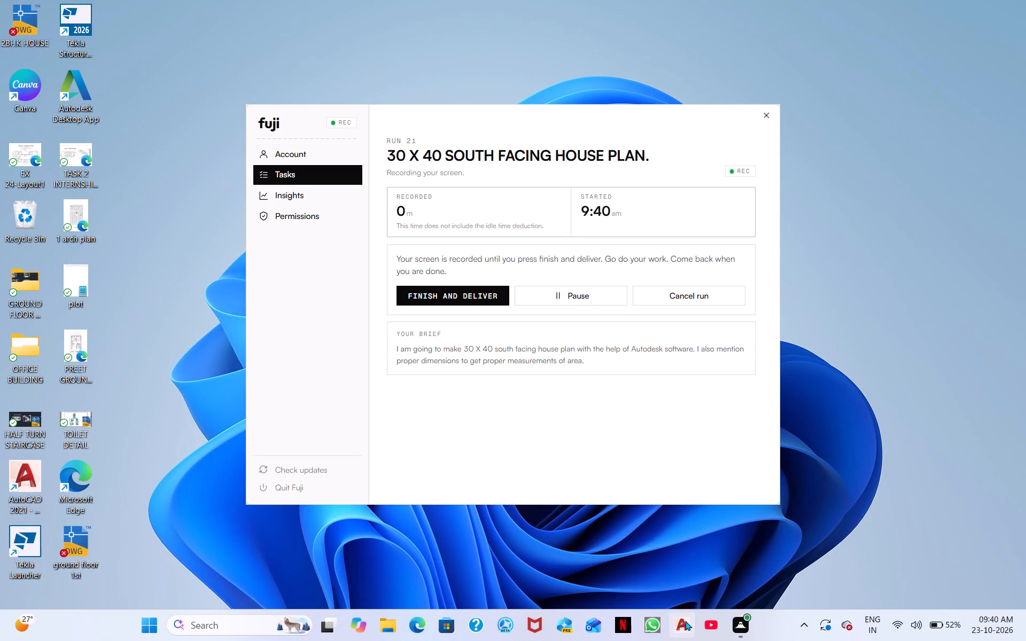
{"action": "left_click", "coordinate": [695, 625]}
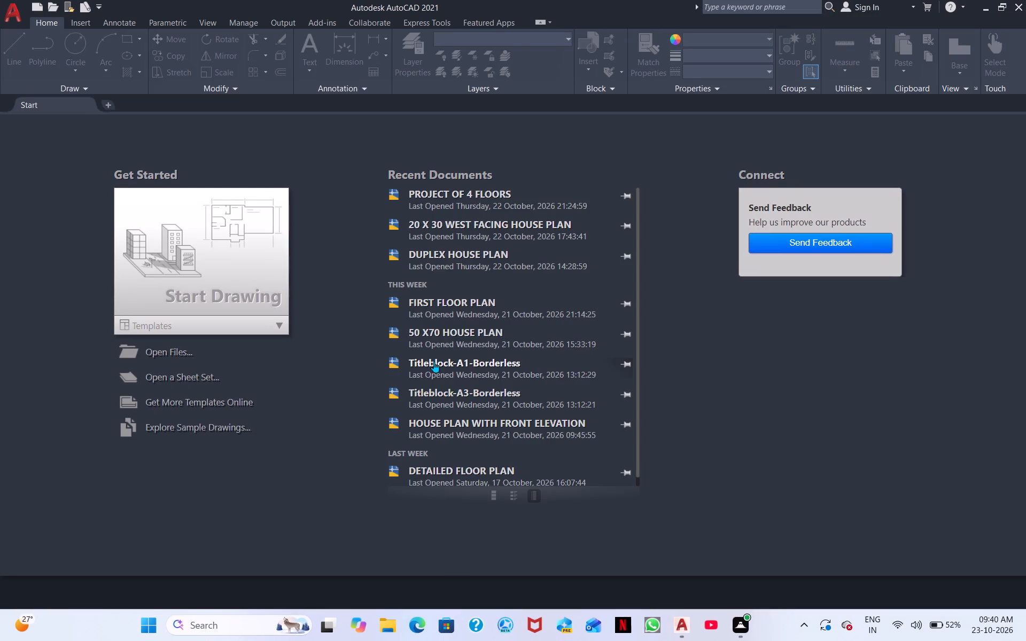
{"action": "double_click", "coordinate": [245, 269]}
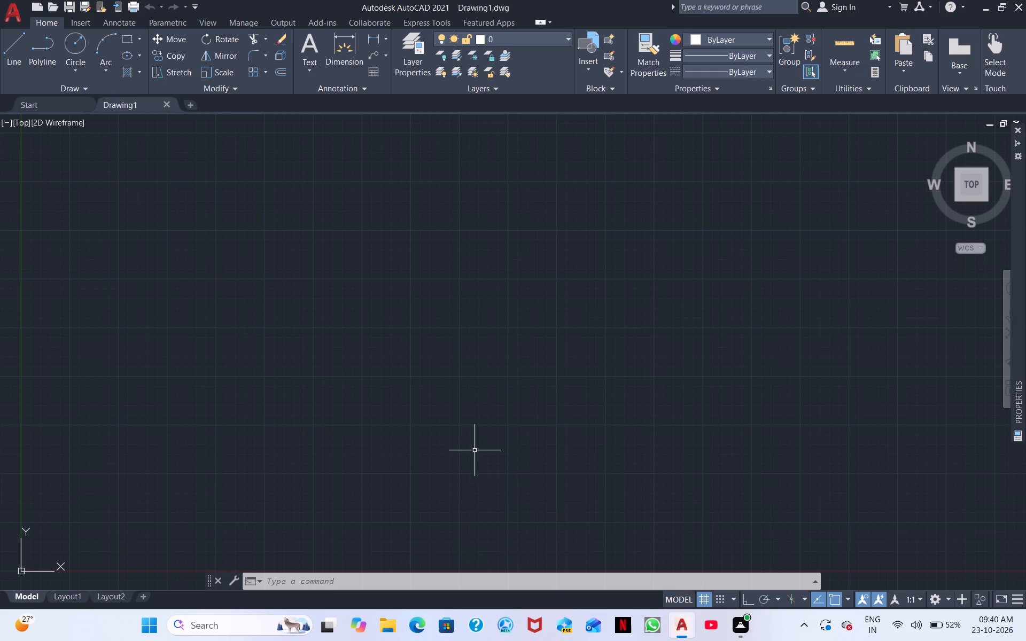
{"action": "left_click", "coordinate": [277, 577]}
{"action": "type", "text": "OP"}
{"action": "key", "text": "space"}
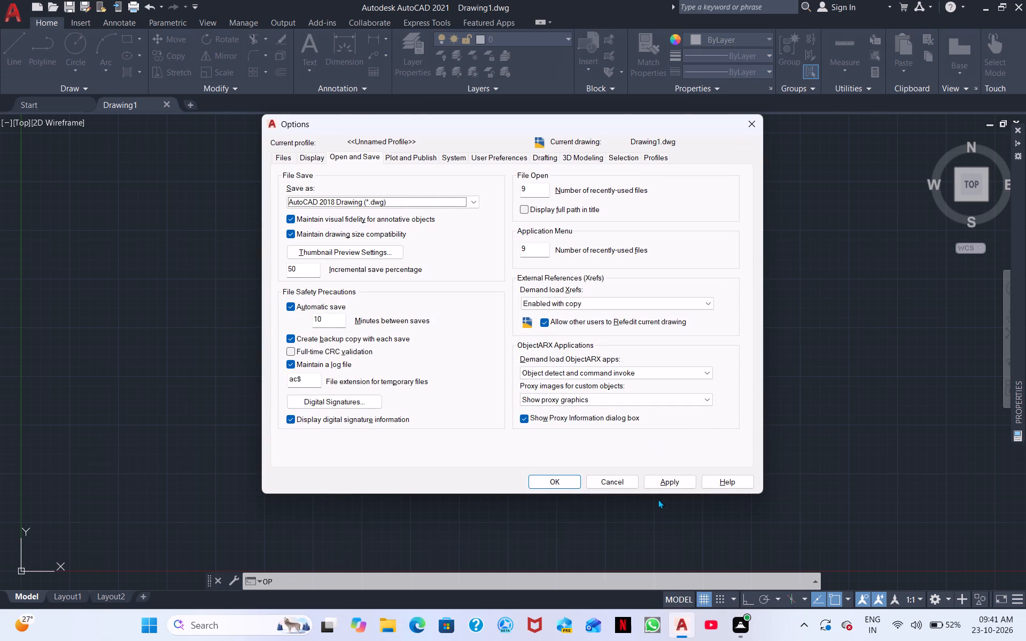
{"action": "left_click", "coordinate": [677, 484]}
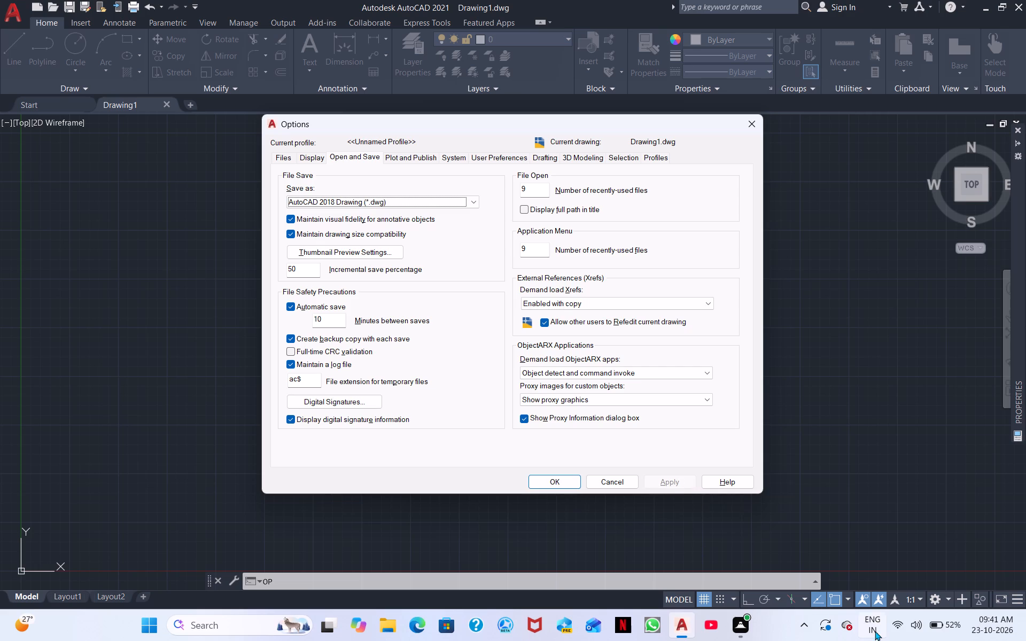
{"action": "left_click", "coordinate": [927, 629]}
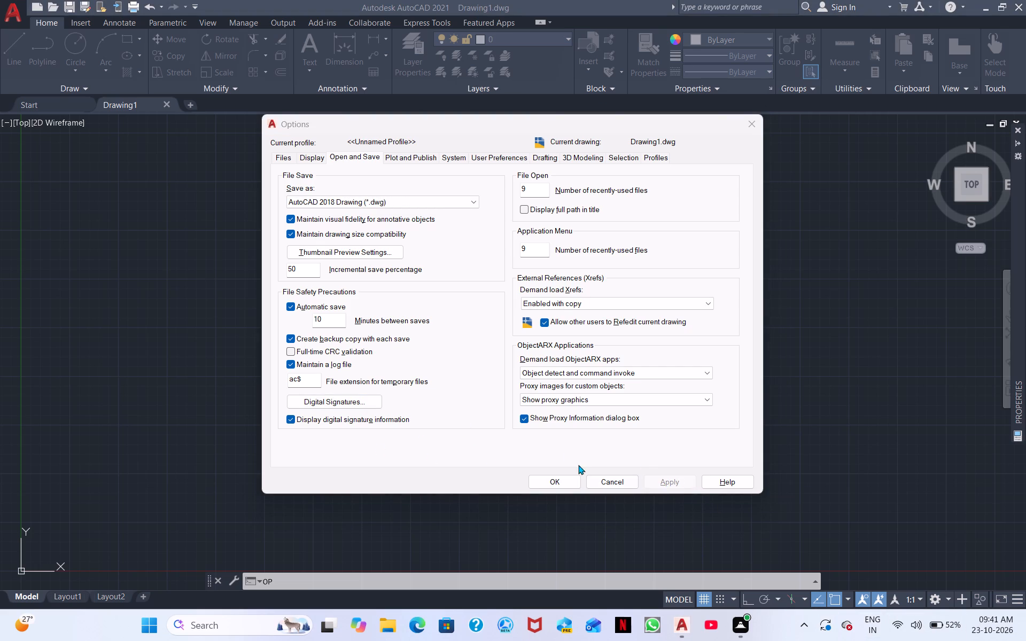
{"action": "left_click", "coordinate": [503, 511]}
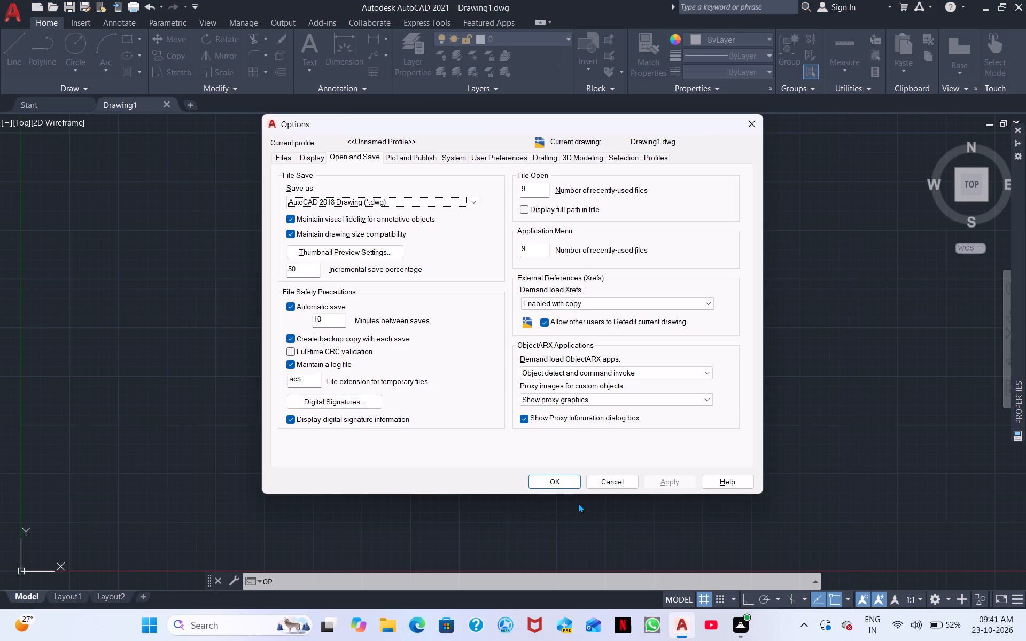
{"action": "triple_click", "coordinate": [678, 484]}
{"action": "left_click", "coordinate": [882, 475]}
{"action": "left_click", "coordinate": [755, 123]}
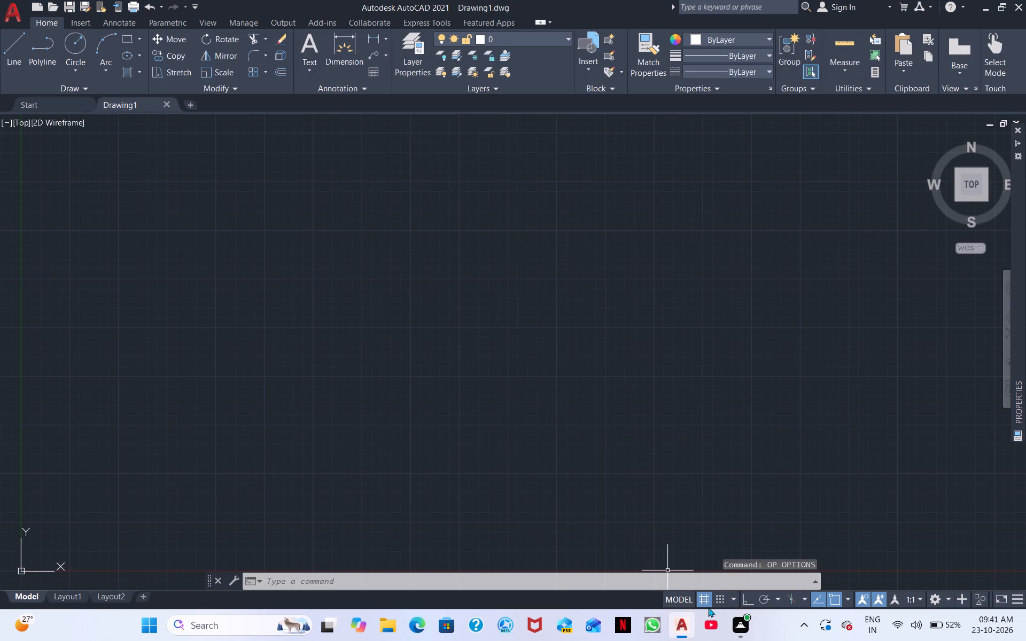
Open the Options dialog, apply the existing Open and Save settings, and accept them.
{"action": "left_click", "coordinate": [297, 578]}
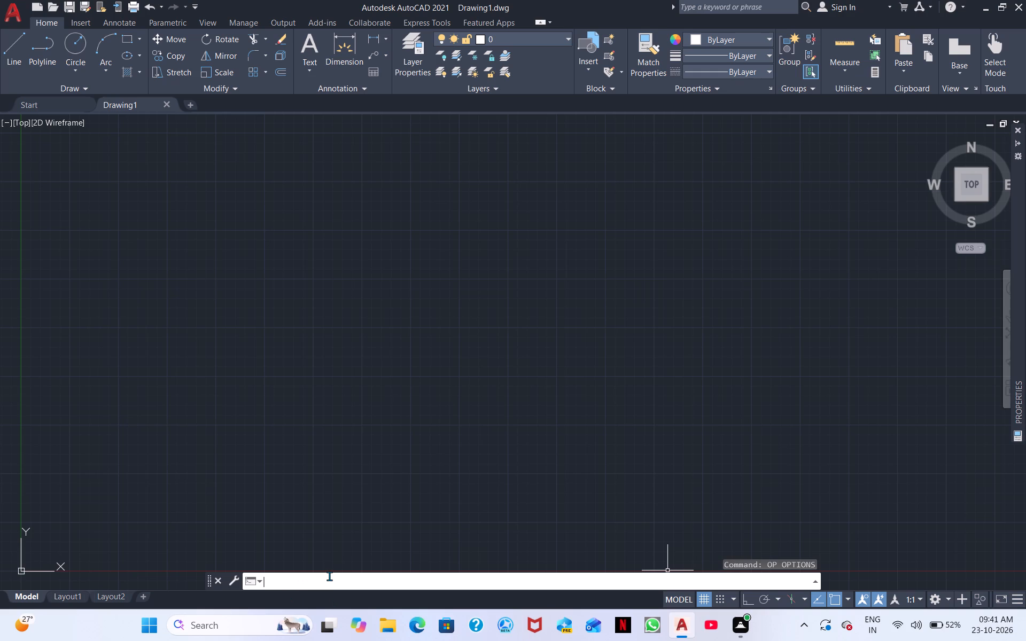
{"action": "type", "text": "OP"}
{"action": "key", "text": "space"}
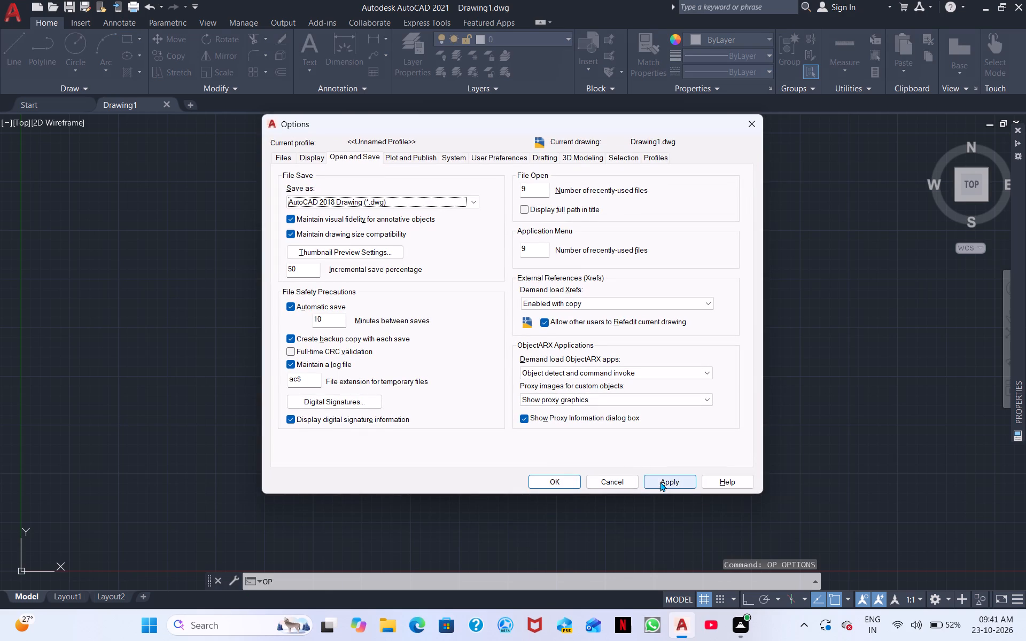
{"action": "left_click", "coordinate": [680, 481]}
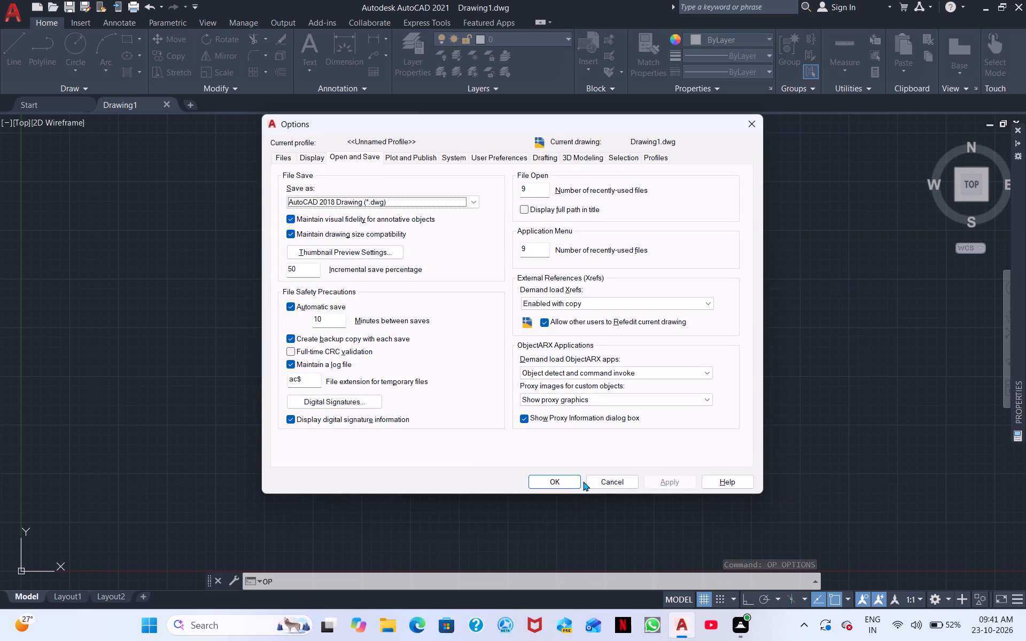
{"action": "left_click", "coordinate": [560, 481]}
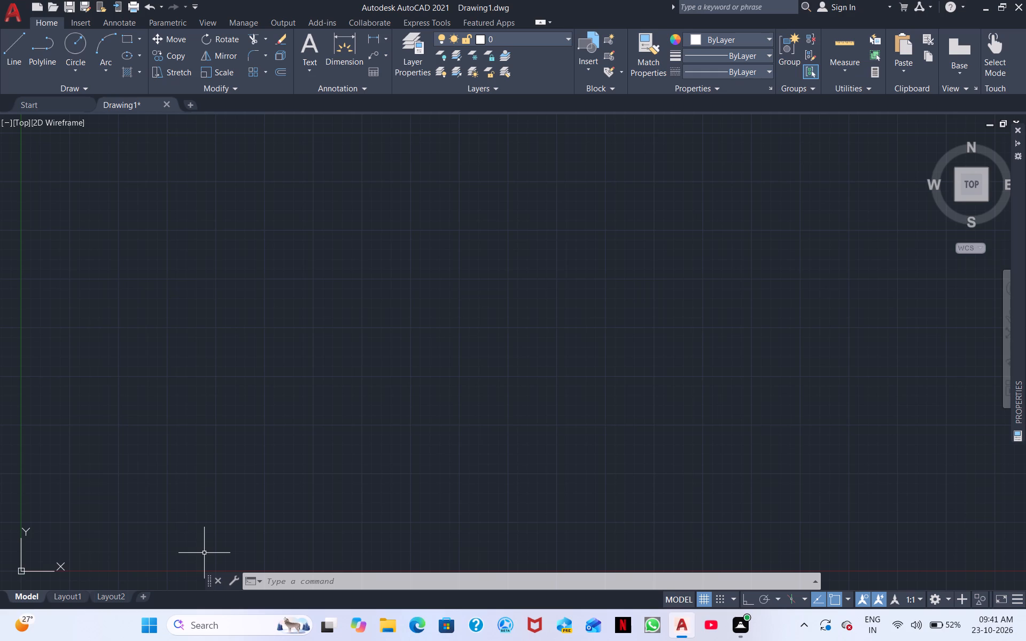
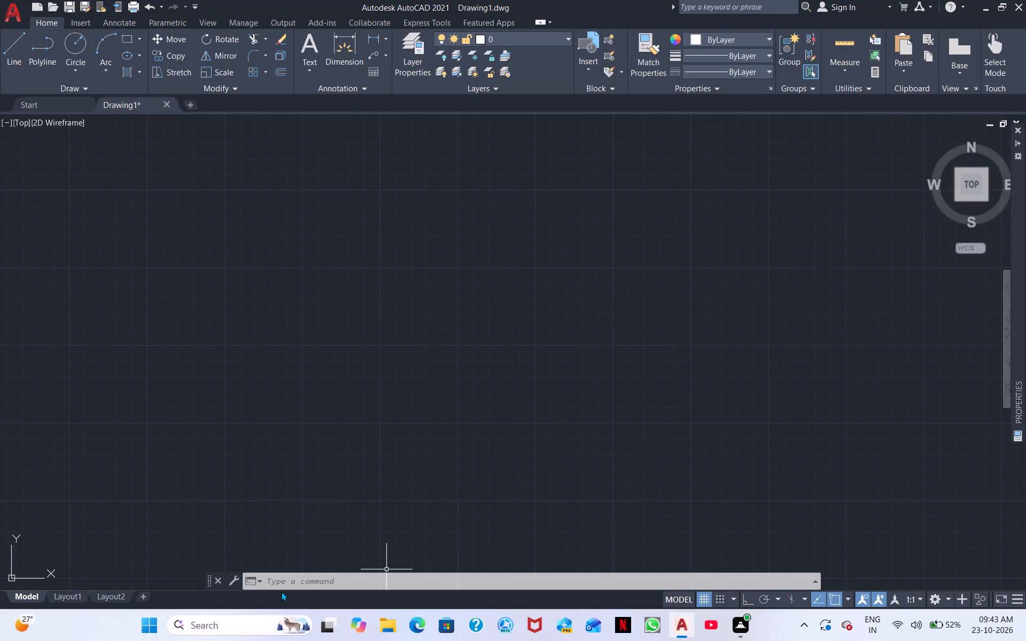
Set the drawing's length units to Architectural with a precision of 0'-0 1/2".
{"action": "left_click", "coordinate": [292, 581]}
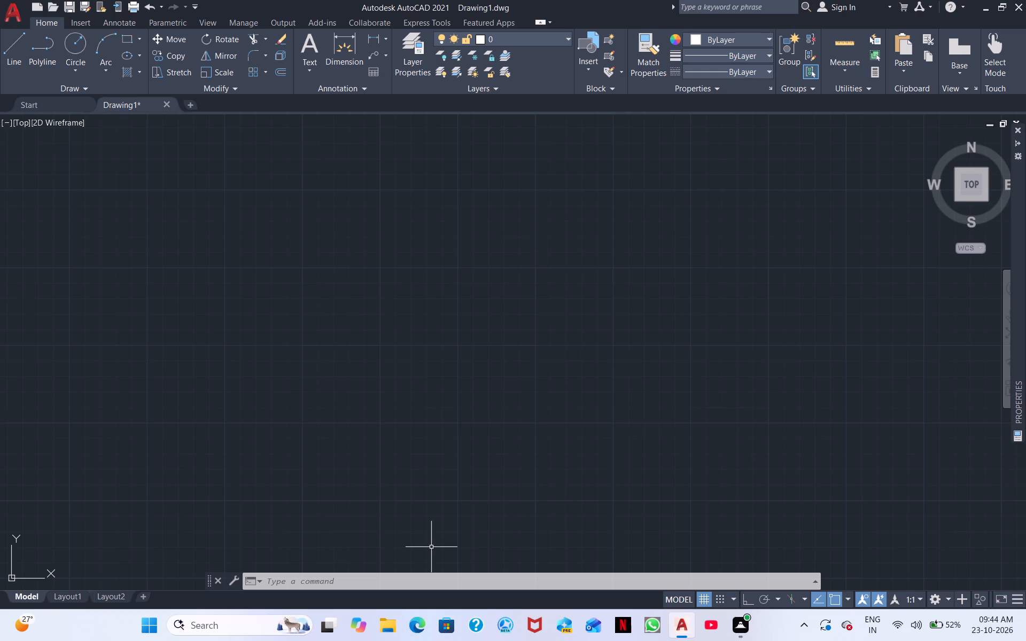
{"action": "type", "text": "UN"}
{"action": "key", "text": "space"}
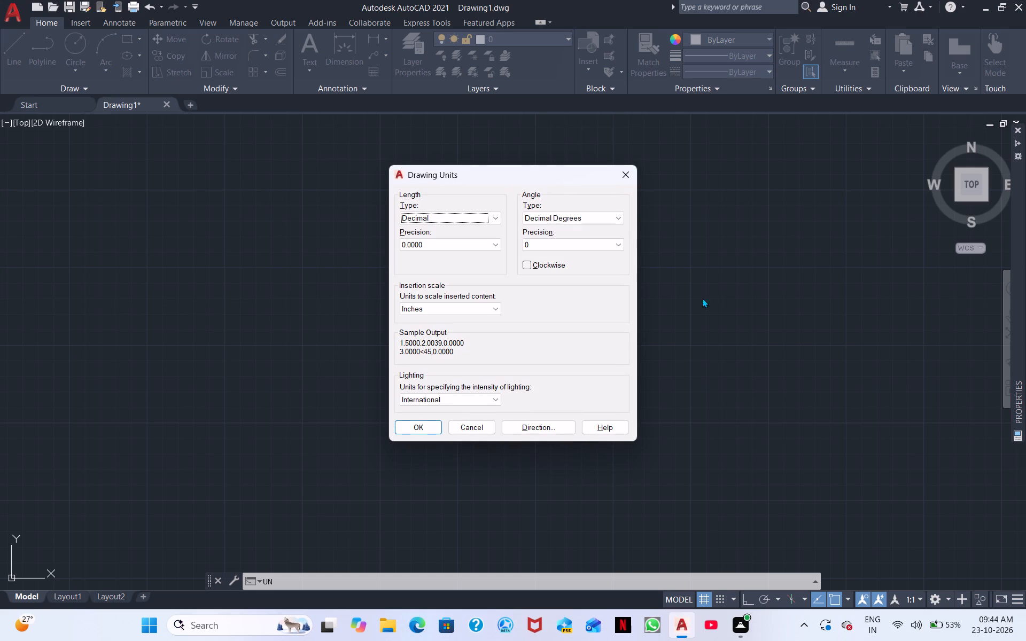
{"action": "left_click", "coordinate": [489, 221]}
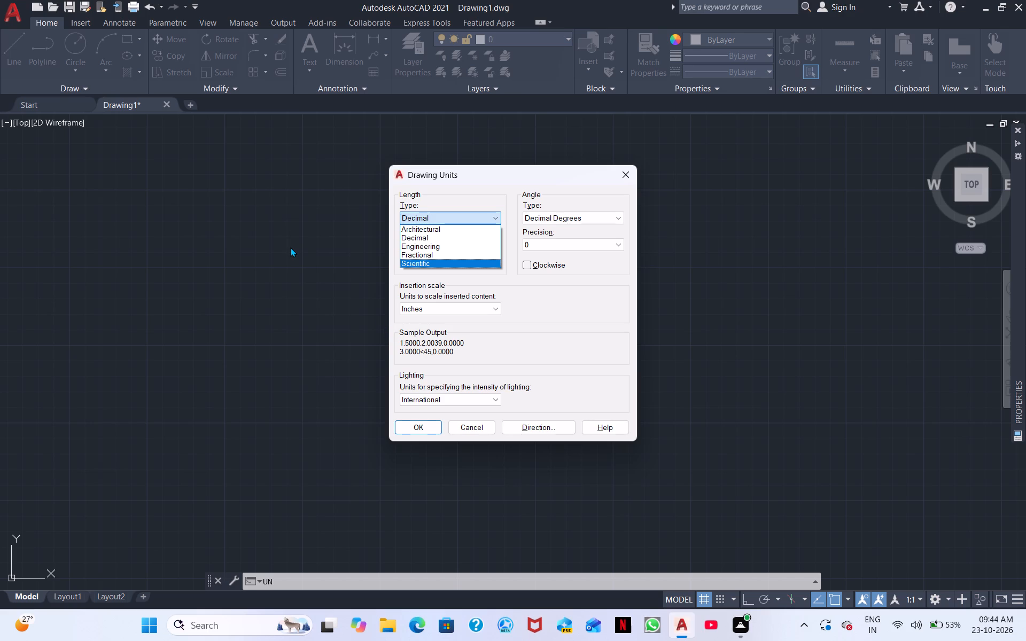
{"action": "left_click", "coordinate": [462, 226]}
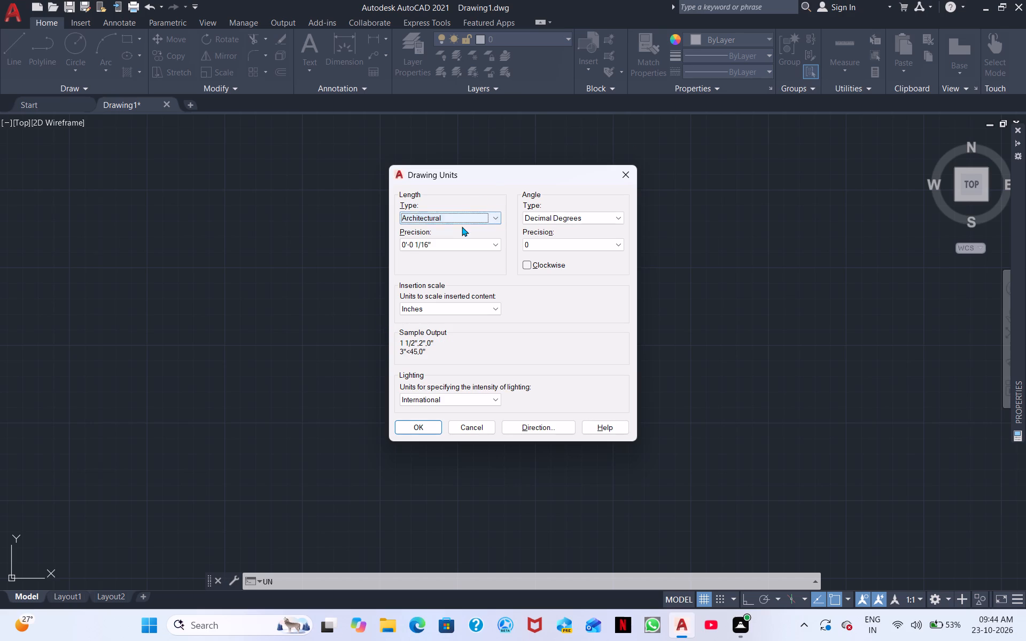
{"action": "left_click", "coordinate": [437, 240]}
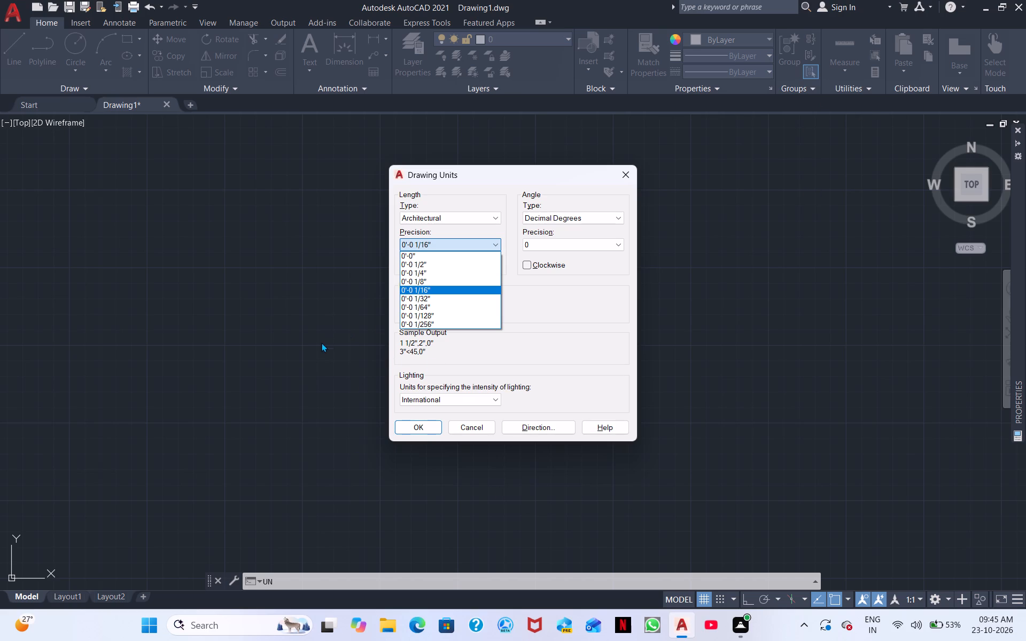
{"action": "left_click", "coordinate": [461, 263]}
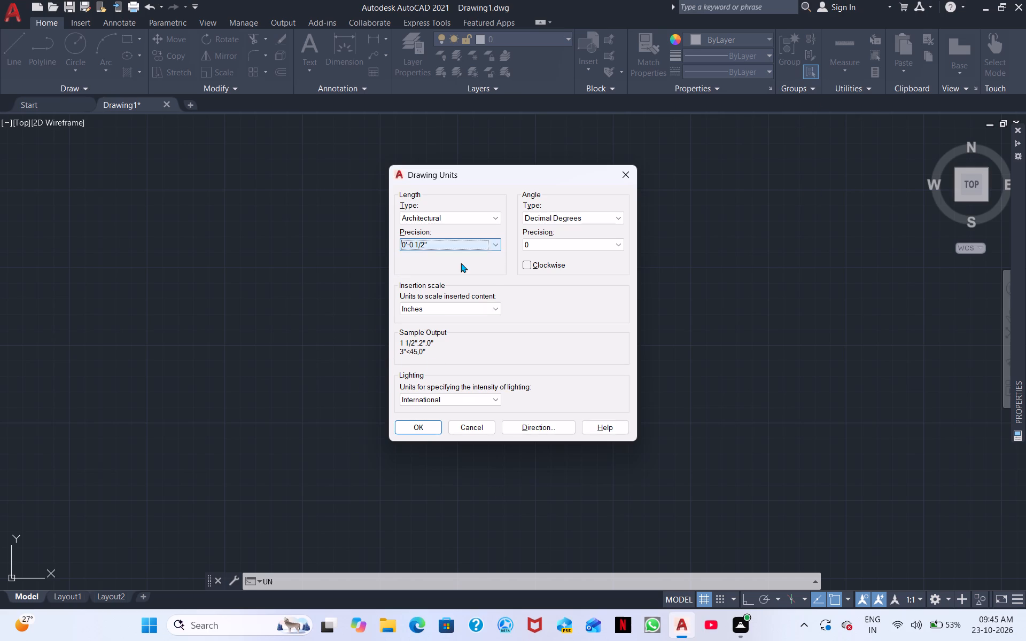
{"action": "left_click", "coordinate": [422, 427]}
Modify the Standard dimension style's primary units to the Architectural format with 0'-0 1/2" precision.
{"action": "left_click", "coordinate": [359, 575]}
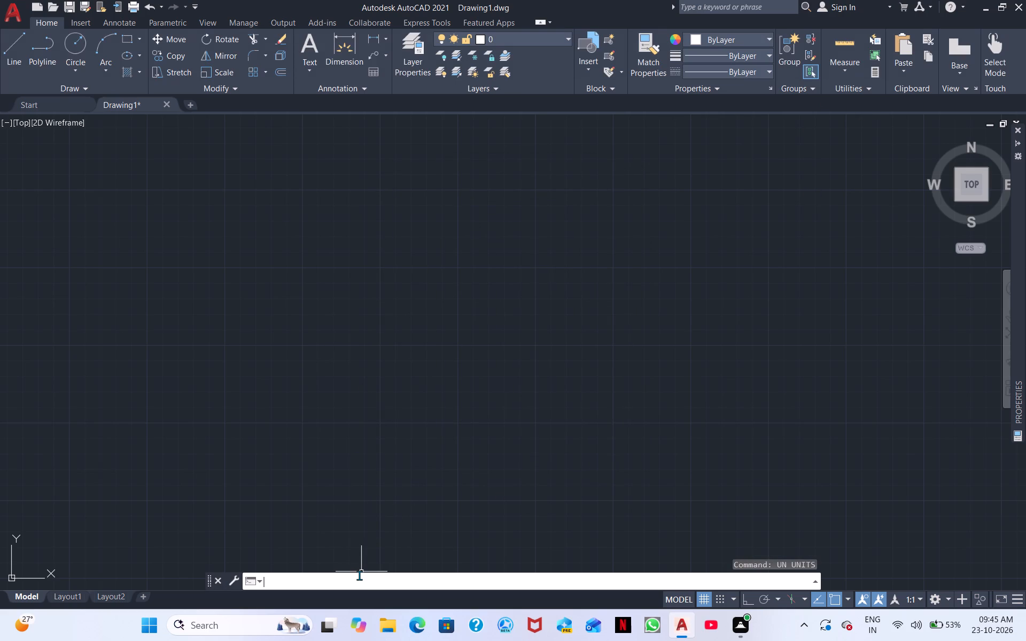
{"action": "key", "text": "d"}
{"action": "key", "text": "space"}
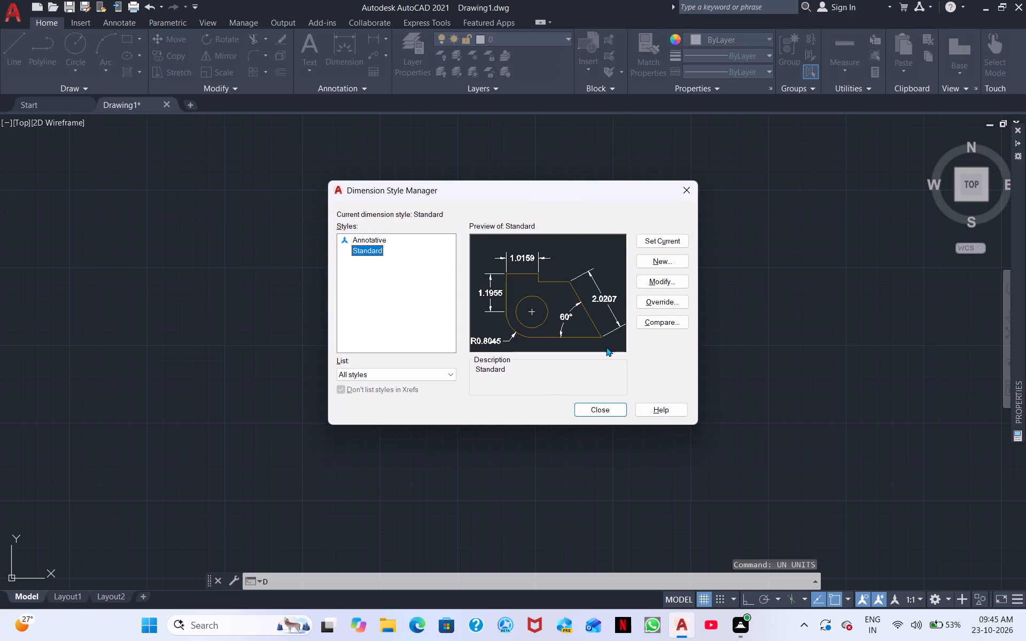
{"action": "left_click", "coordinate": [667, 285]}
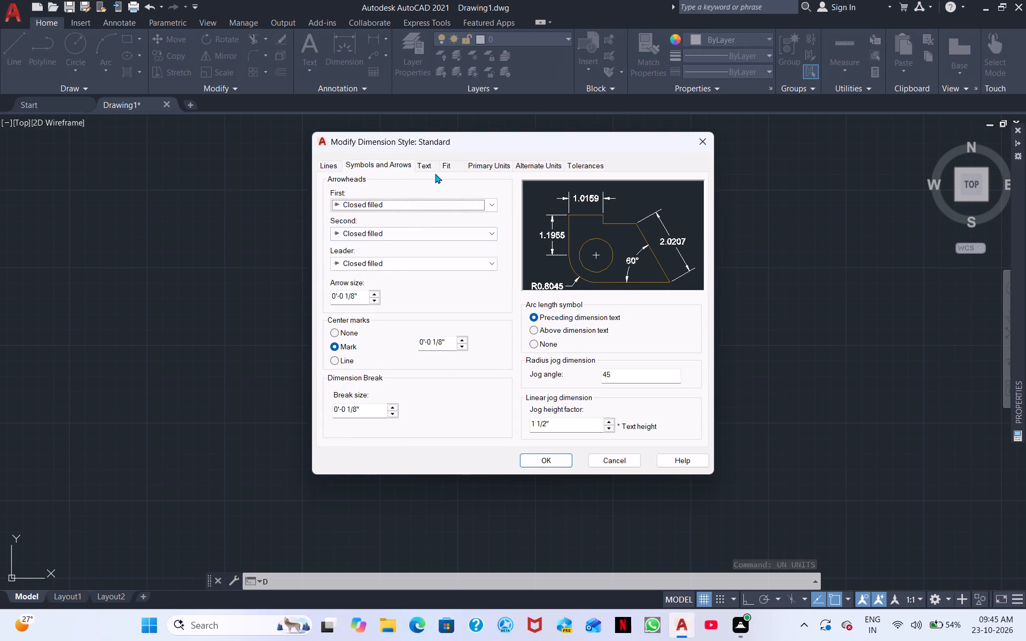
{"action": "left_click", "coordinate": [431, 168]}
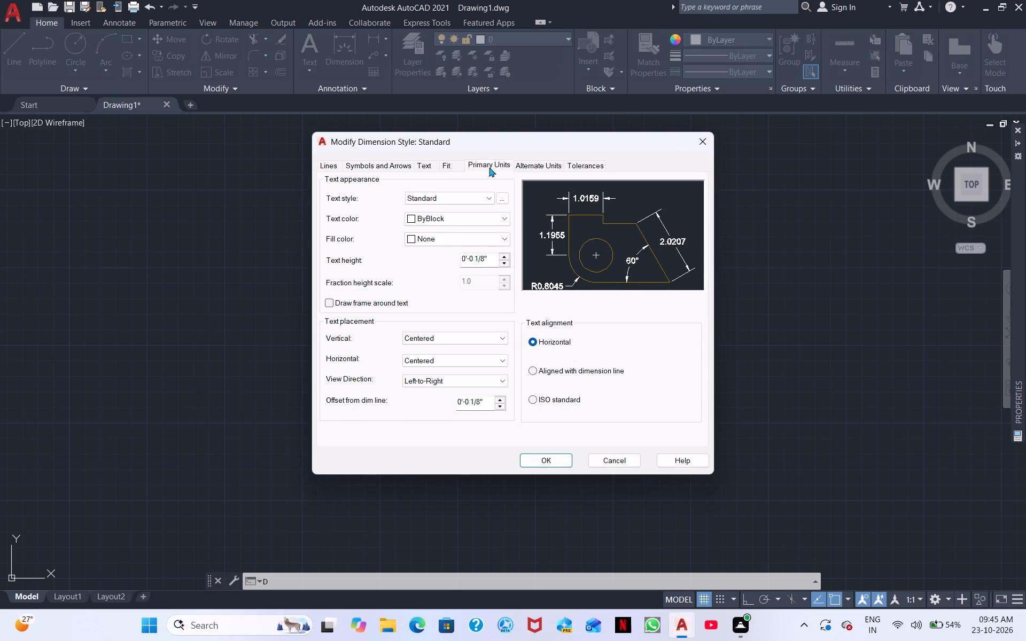
{"action": "double_click", "coordinate": [489, 167]}
{"action": "left_click", "coordinate": [451, 196]}
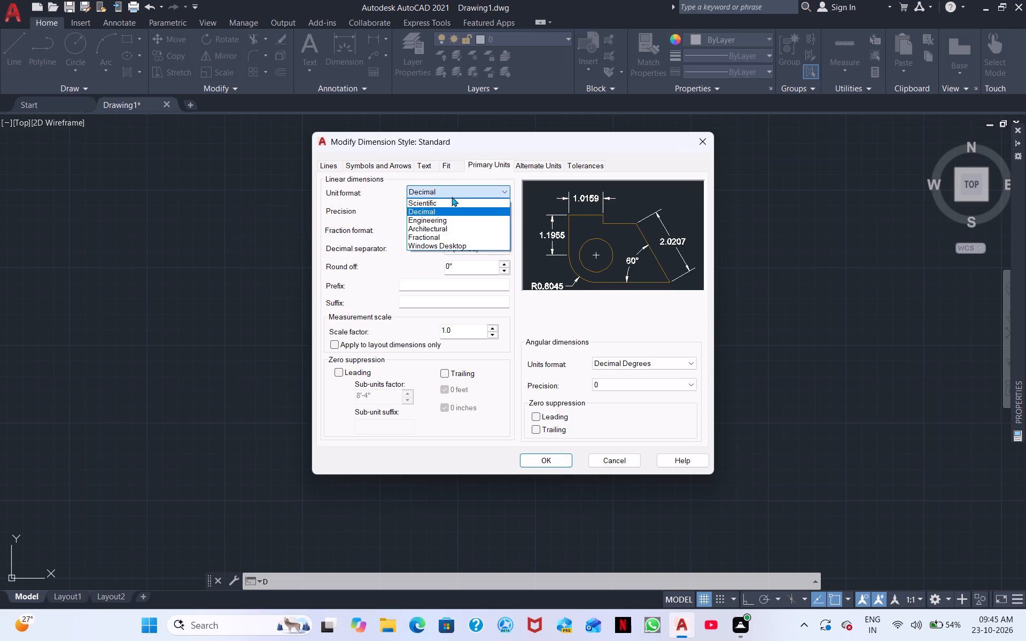
{"action": "left_click", "coordinate": [451, 224]}
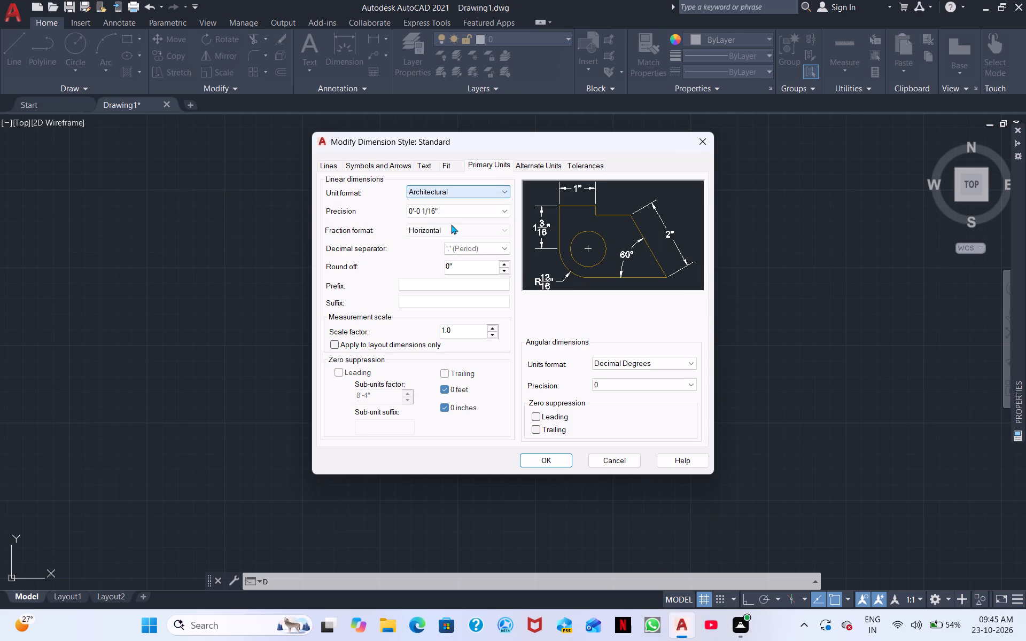
{"action": "left_click", "coordinate": [450, 208]}
{"action": "left_click", "coordinate": [442, 233]}
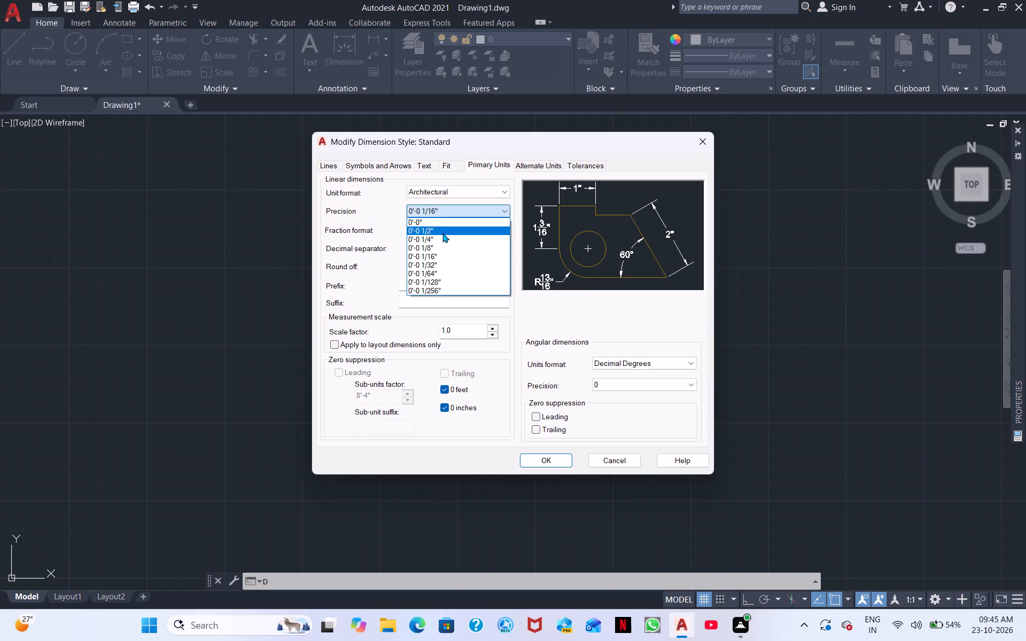
Set both the text height and the arrow size of the Standard dimension style to 5" and accept the changes.
{"action": "left_click", "coordinate": [423, 165]}
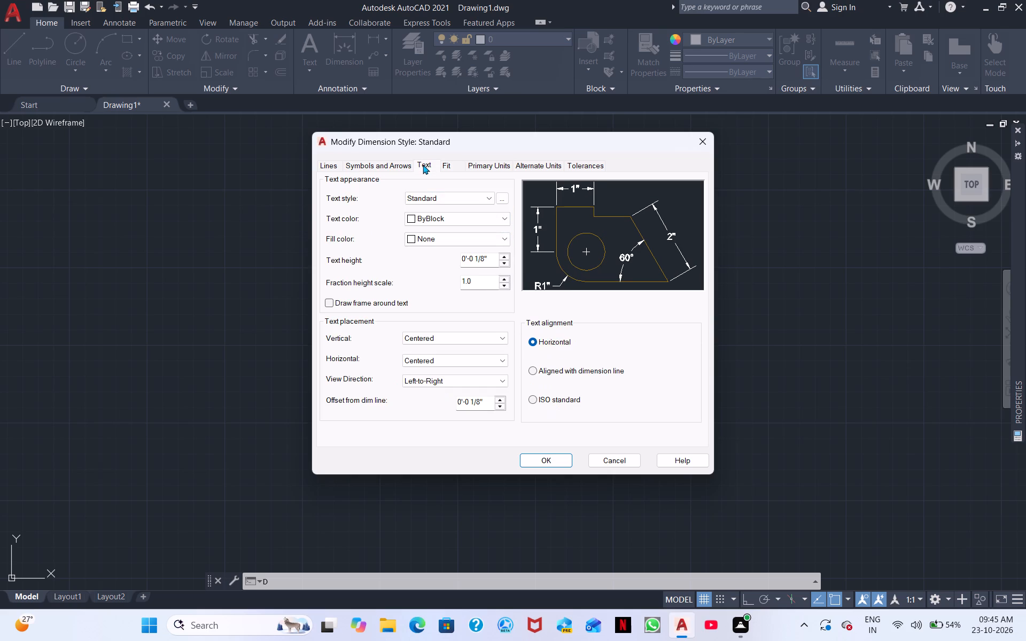
{"action": "left_click_drag", "start_coordinate": [487, 256], "coordinate": [440, 255]}
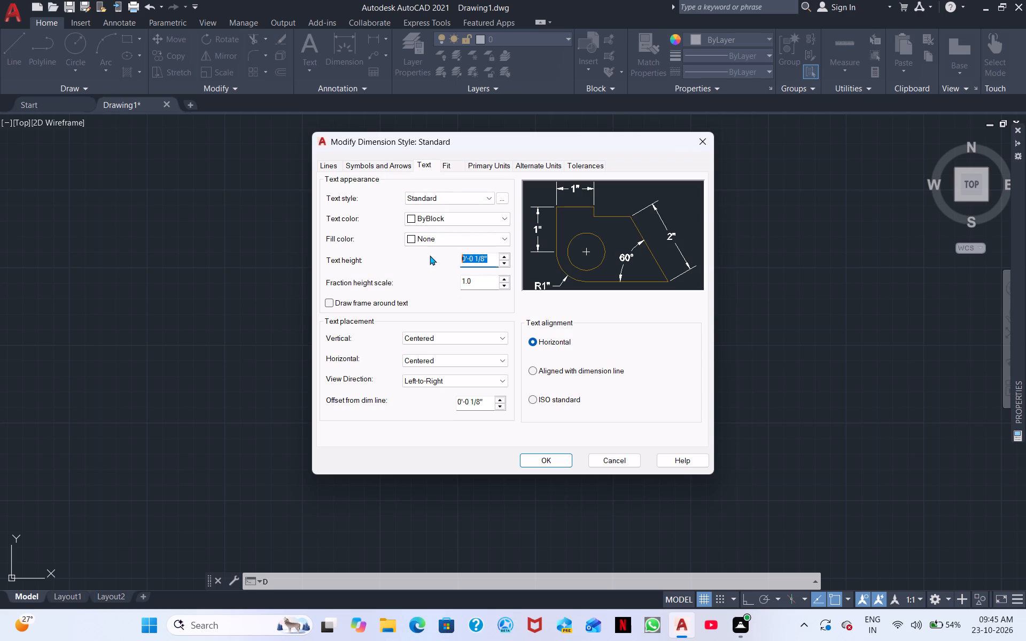
{"action": "key", "text": "BackSpace"}
{"action": "key", "text": "5"}
{"action": "key", "text": "shift+quotedbl"}
{"action": "left_click", "coordinate": [392, 168]}
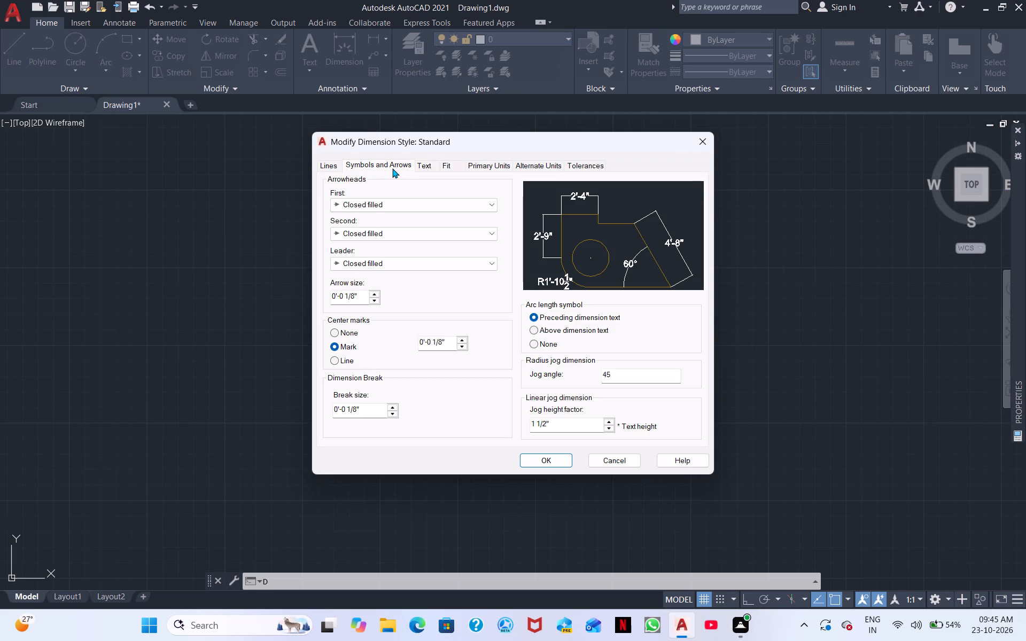
{"action": "left_click_drag", "start_coordinate": [363, 294], "coordinate": [298, 294]}
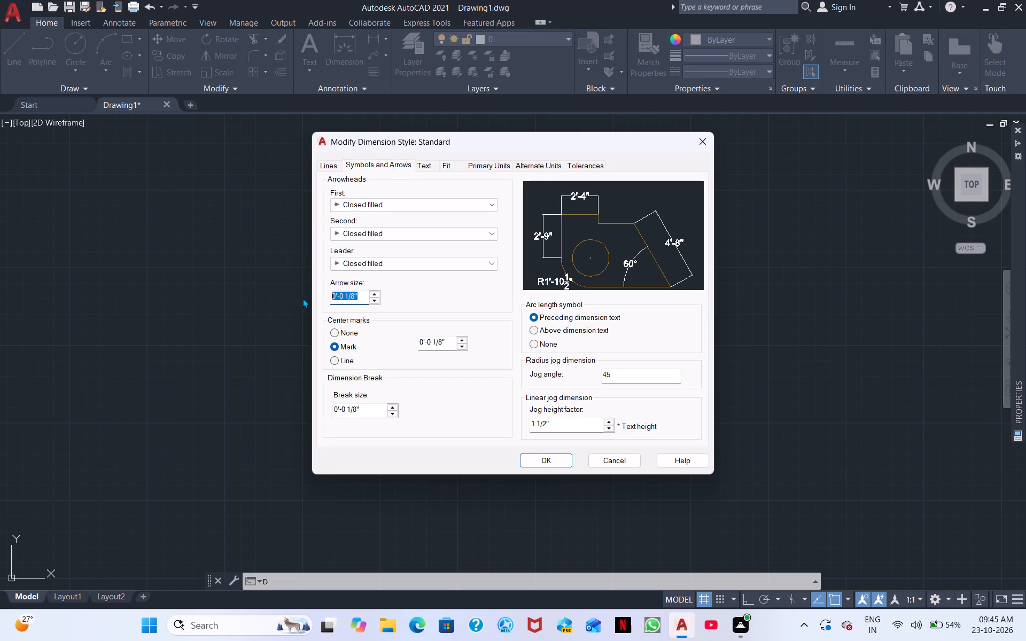
{"action": "key", "text": "5"}
{"action": "key", "text": "shift+quotedbl"}
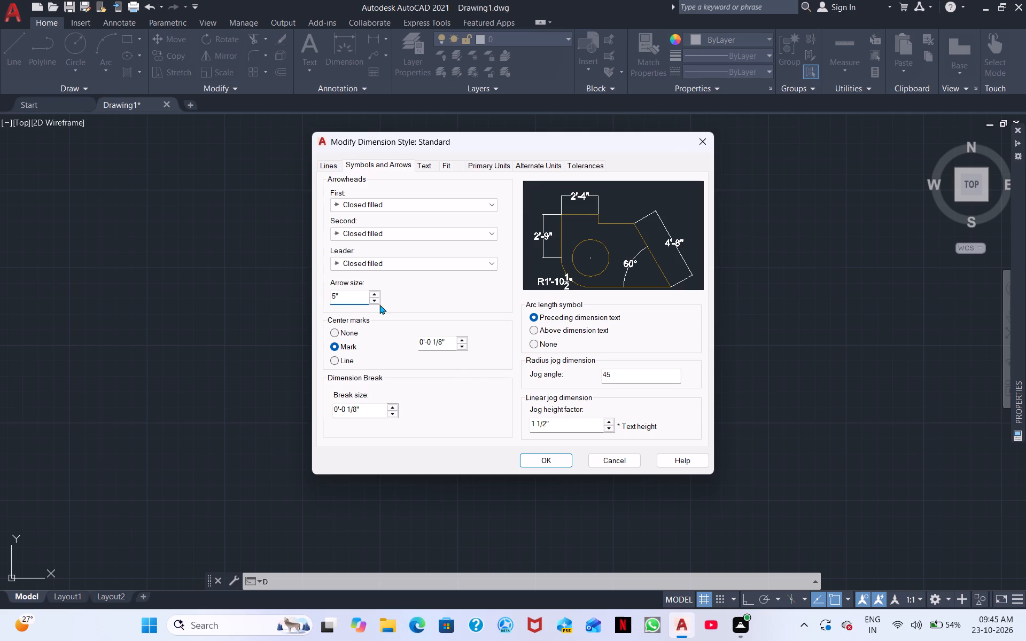
{"action": "left_click", "coordinate": [551, 458]}
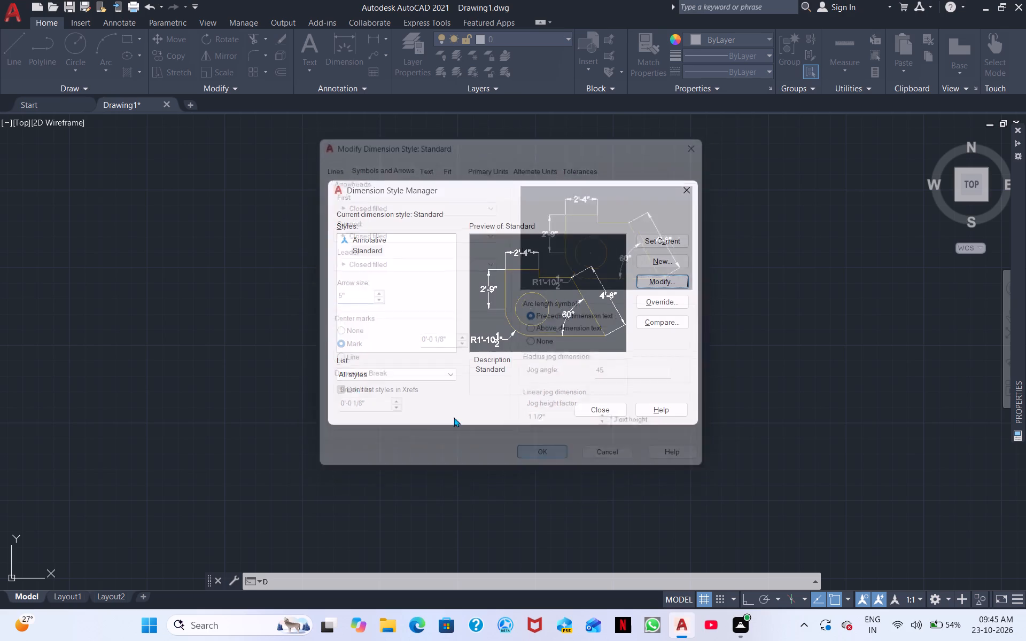
Make Standard the current dimension style and close the Dimension Style Manager.
{"action": "left_click", "coordinate": [677, 237]}
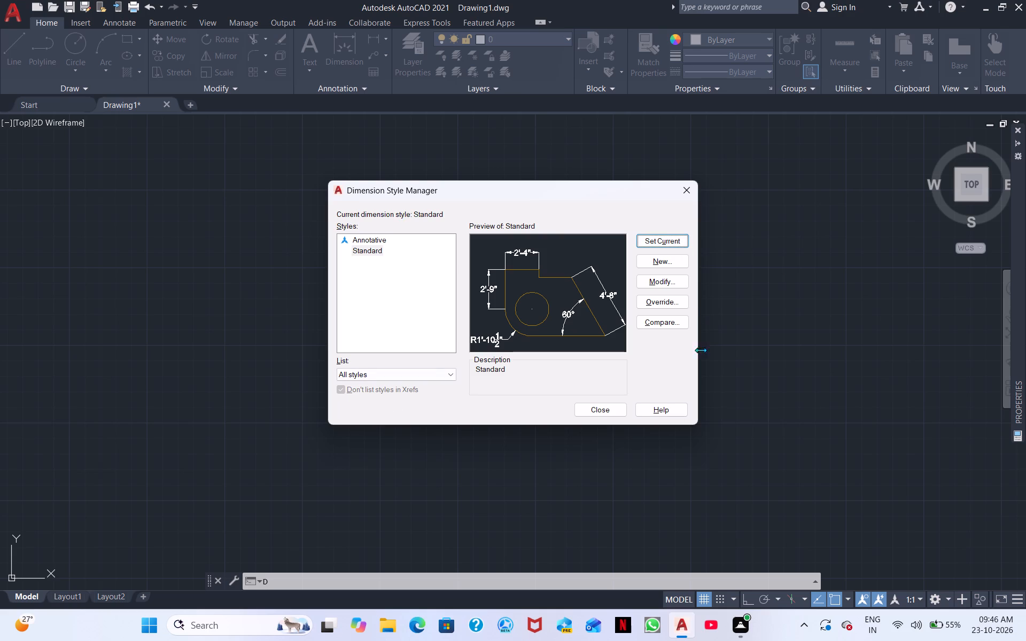
{"action": "left_click", "coordinate": [602, 410]}
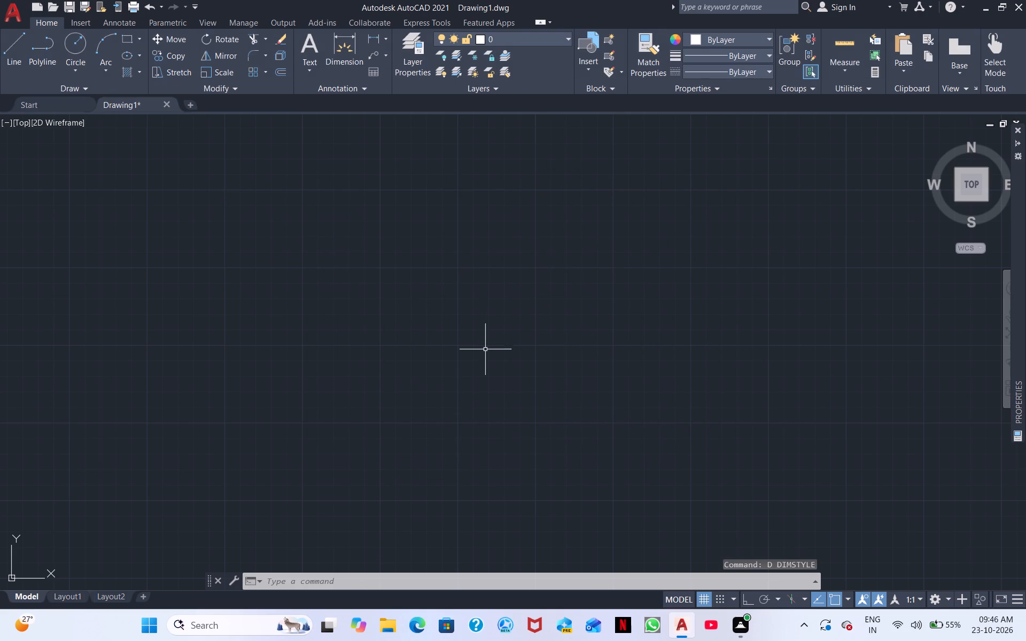
Start the construction line (XLINE) command.
{"action": "key", "text": "x"}
{"action": "key", "text": "l"}
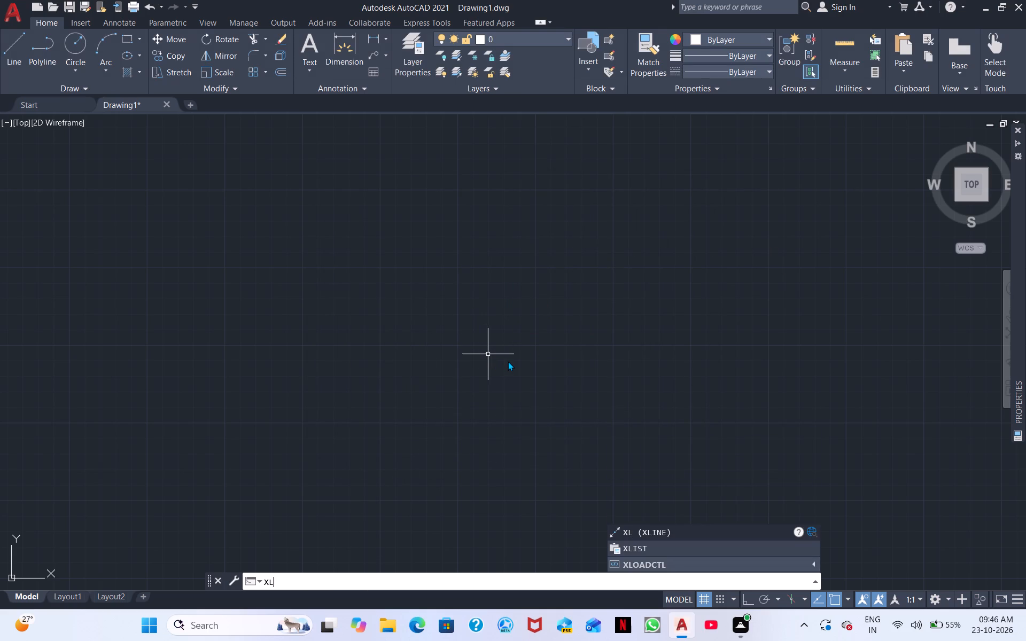
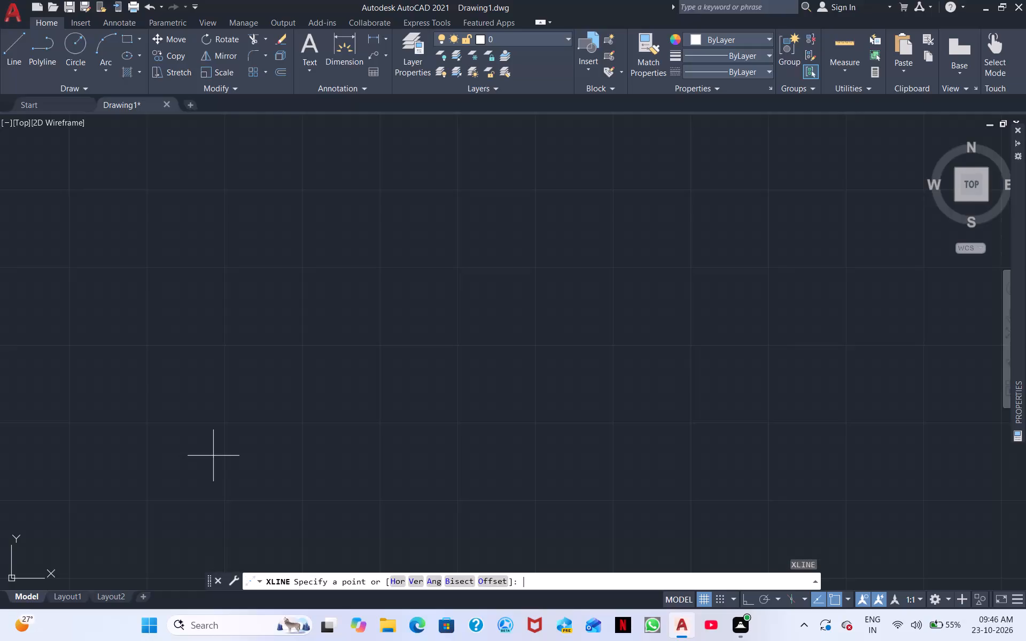
Draw one vertical construction line as the outer face of the left wall.
{"action": "left_click", "coordinate": [415, 580]}
{"action": "left_click", "coordinate": [340, 502]}
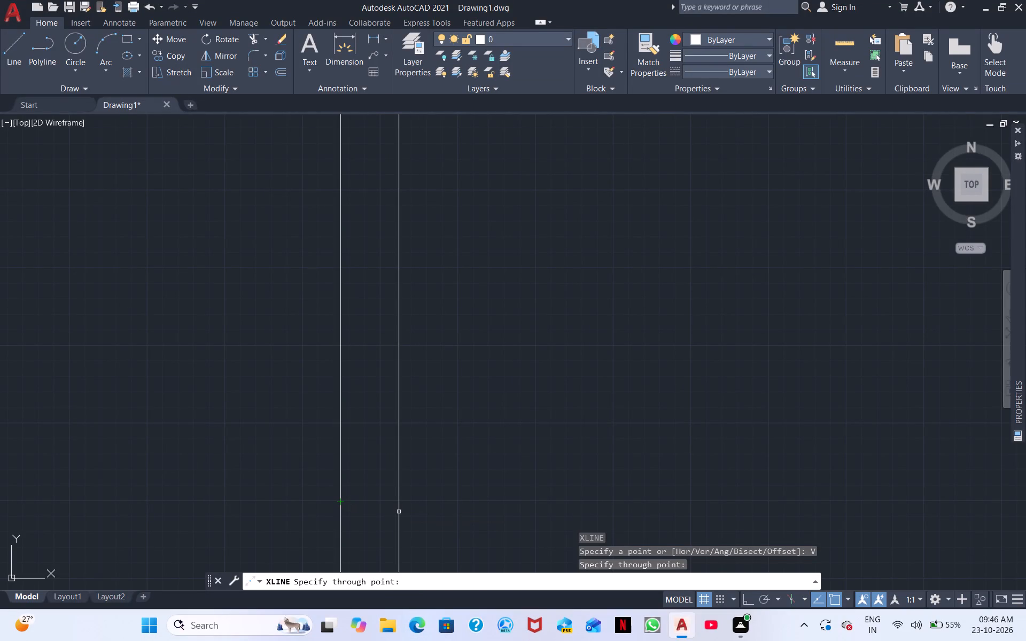
{"action": "key", "text": "Escape"}
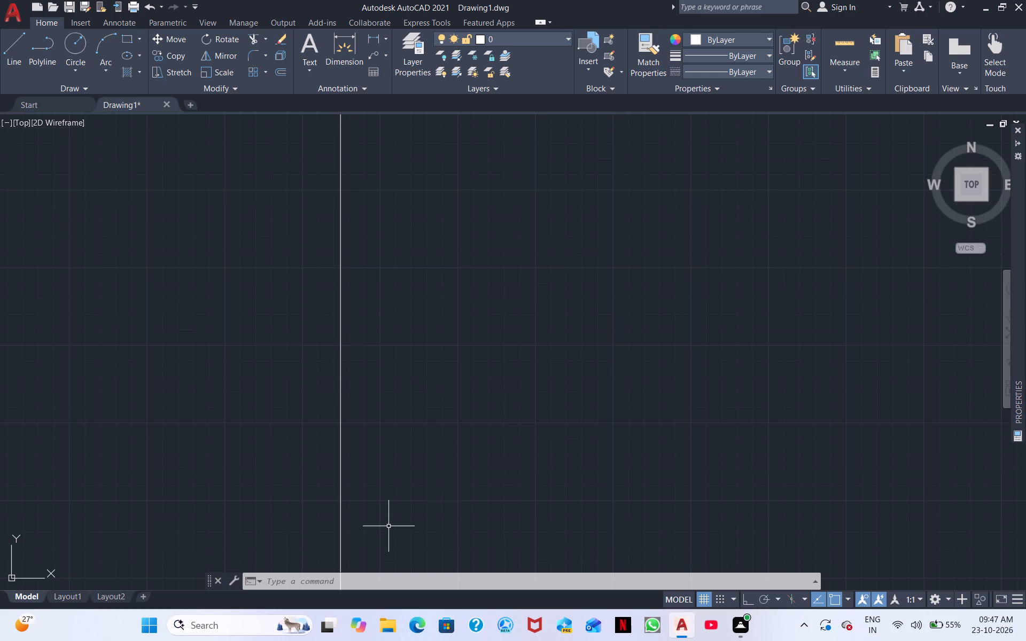
Offset the vertical construction line 9" to the right to form the left outer wall's thickness.
{"action": "type", "text": "O"}
{"action": "key", "text": "space"}
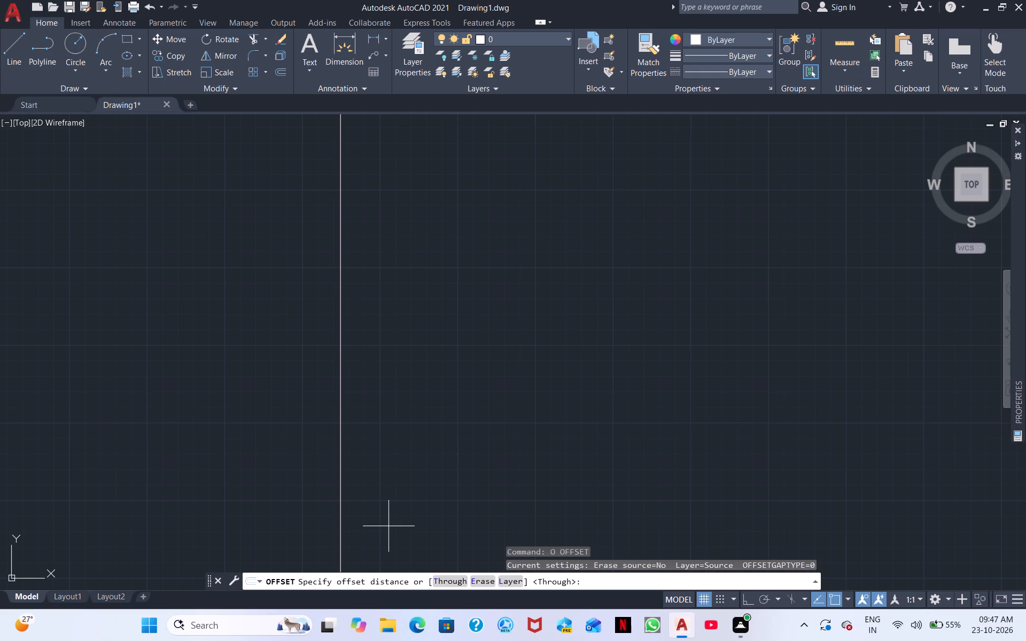
{"action": "type", "text": "9\""}
{"action": "key", "text": "space"}
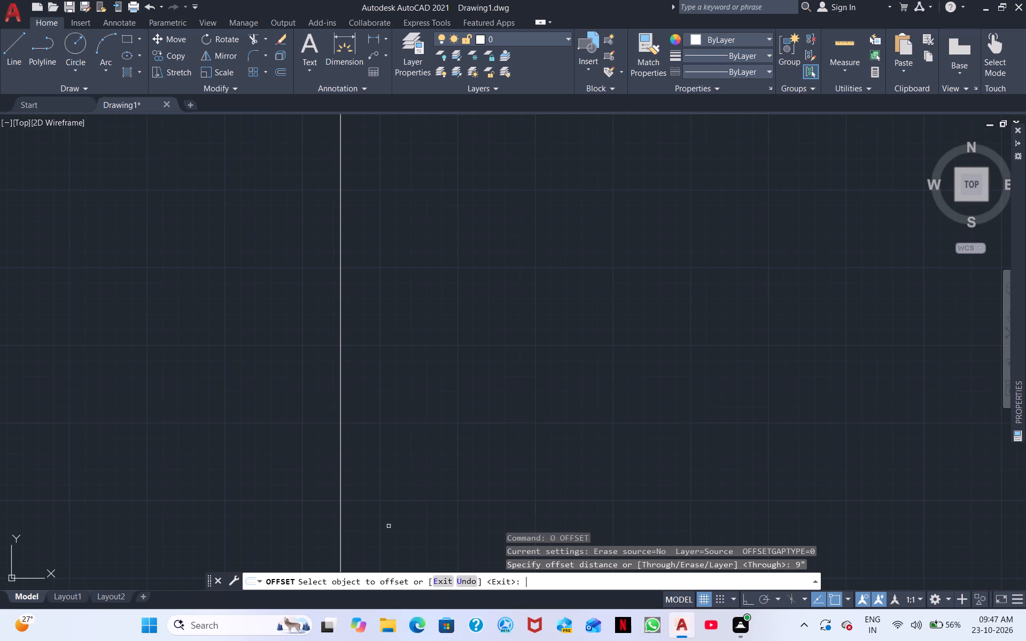
{"action": "left_click", "coordinate": [340, 356]}
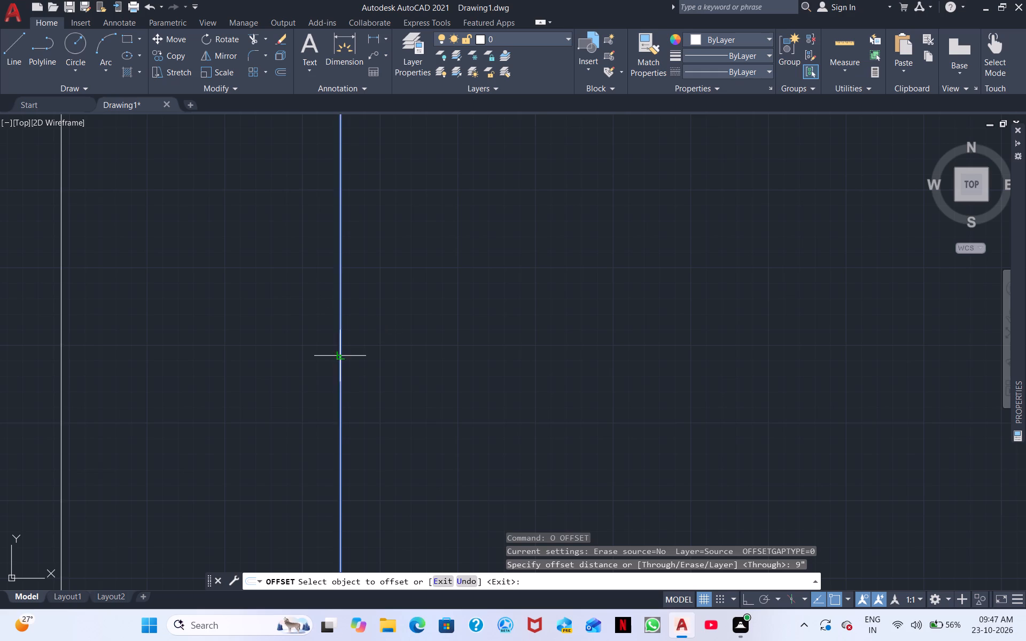
{"action": "left_click", "coordinate": [374, 348]}
{"action": "scroll", "coordinate": [374, 348], "scroll_direction": "down", "scroll_amount": 4}
{"action": "middle_click_drag", "start_coordinate": [532, 324], "coordinate": [300, 345]}
{"action": "scroll", "coordinate": [300, 345], "scroll_direction": "down", "scroll_amount": 2}
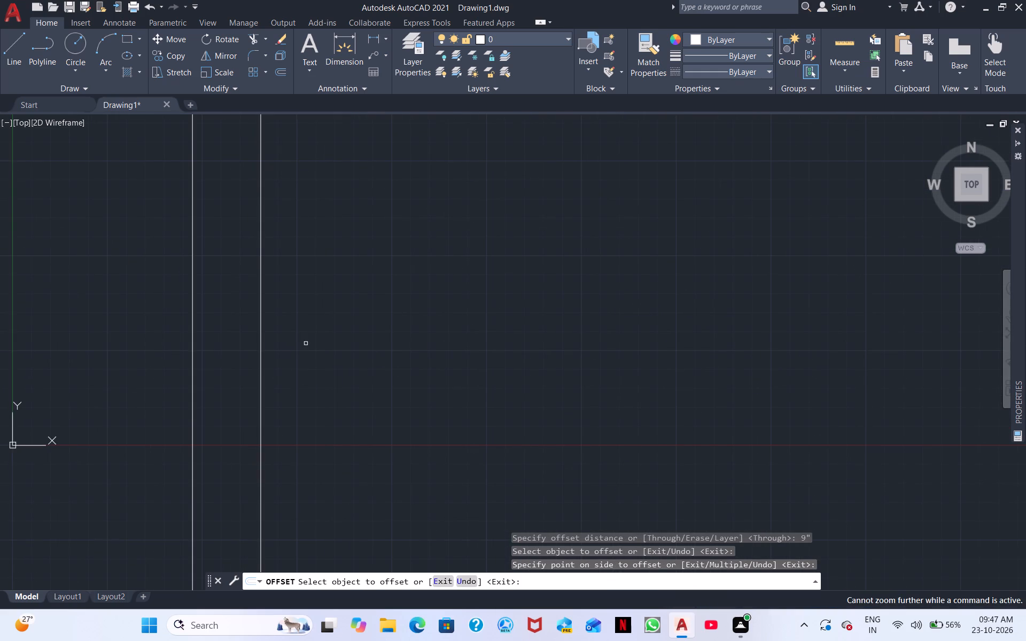
{"action": "scroll", "coordinate": [406, 326], "scroll_direction": "down", "scroll_amount": 2}
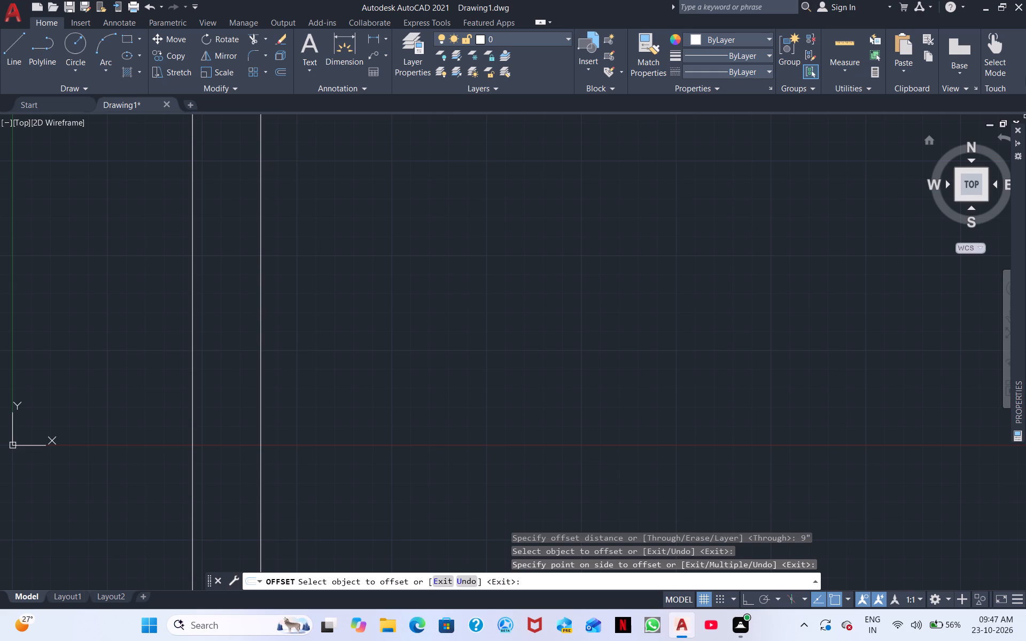
{"action": "key", "text": "space"}
Offset the left wall's inner line 9' to the right to set the first room's width.
{"action": "key", "text": "space"}
{"action": "type", "text": "9'"}
{"action": "key", "text": "Return"}
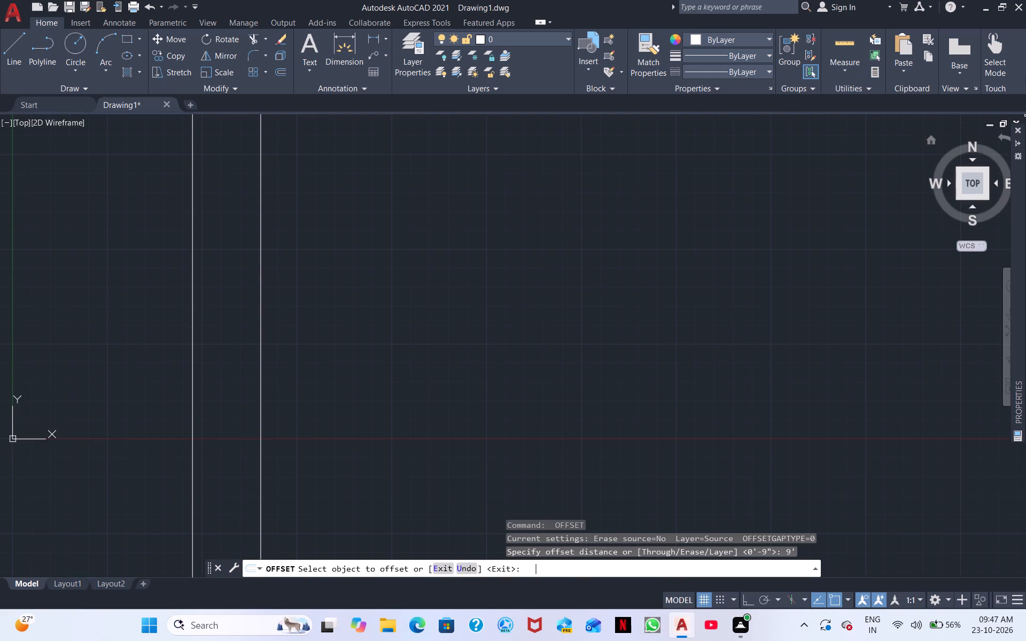
{"action": "left_click", "coordinate": [260, 424]}
{"action": "left_click", "coordinate": [403, 442]}
{"action": "scroll", "coordinate": [415, 431], "scroll_direction": "down", "scroll_amount": 5}
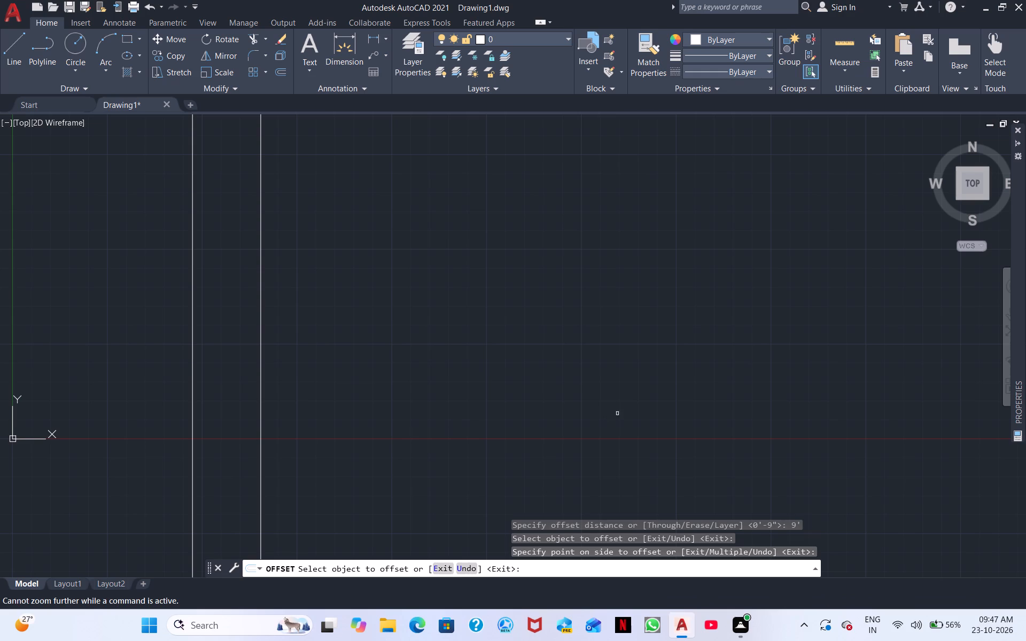
{"action": "scroll", "coordinate": [617, 413], "scroll_direction": "down", "scroll_amount": 2}
{"action": "right_click", "coordinate": [617, 413]}
{"action": "left_click", "coordinate": [646, 423]}
{"action": "scroll", "coordinate": [647, 409], "scroll_direction": "down", "scroll_amount": 3}
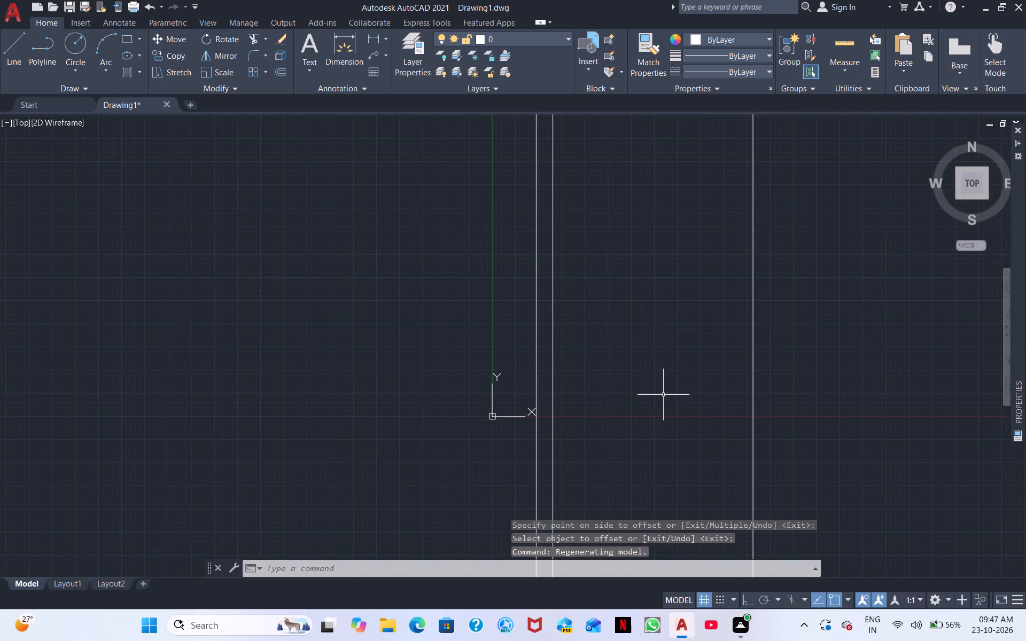
{"action": "middle_click_drag", "start_coordinate": [671, 390], "coordinate": [460, 390]}
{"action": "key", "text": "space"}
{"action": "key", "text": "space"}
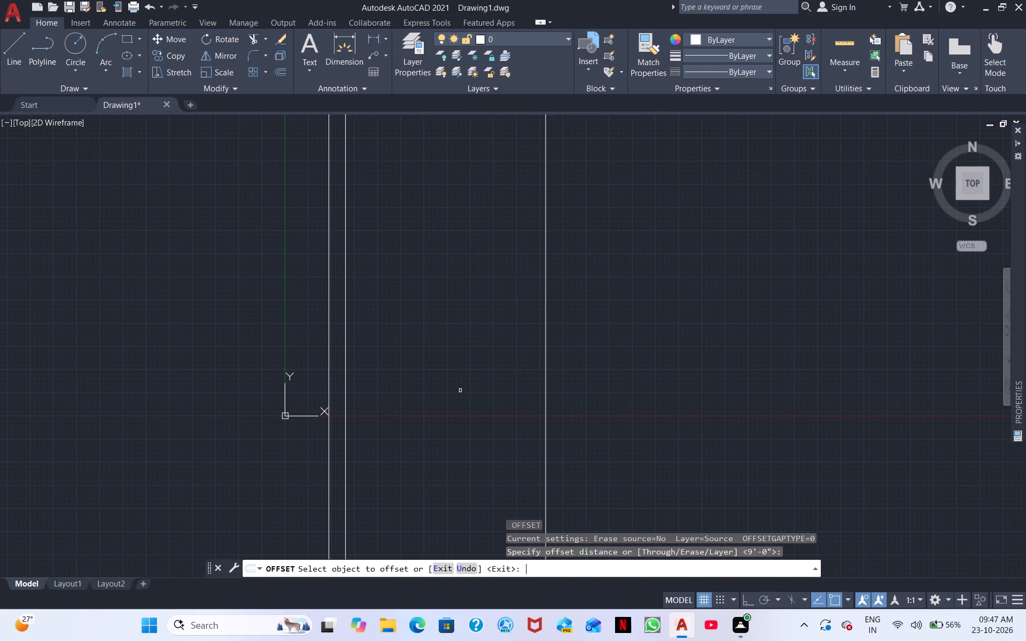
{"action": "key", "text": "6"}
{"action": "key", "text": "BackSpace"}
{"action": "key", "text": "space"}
Offset the rightmost vertical line 6" to the right to form the first partition wall.
{"action": "key", "text": "space"}
{"action": "type", "text": "6\""}
{"action": "key", "text": "Return"}
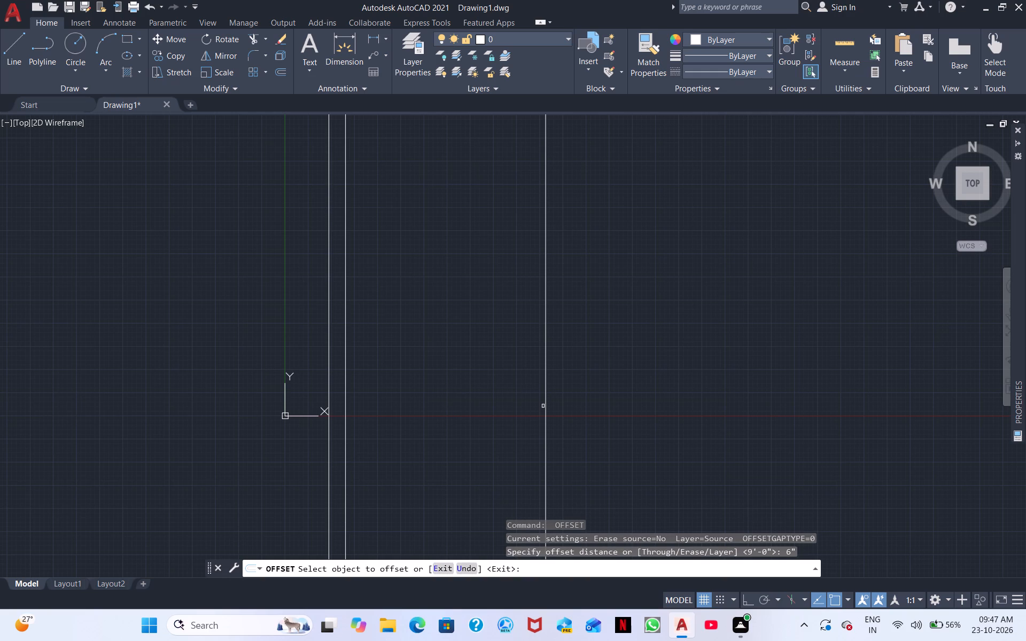
{"action": "left_click", "coordinate": [545, 404]}
{"action": "left_click", "coordinate": [571, 409]}
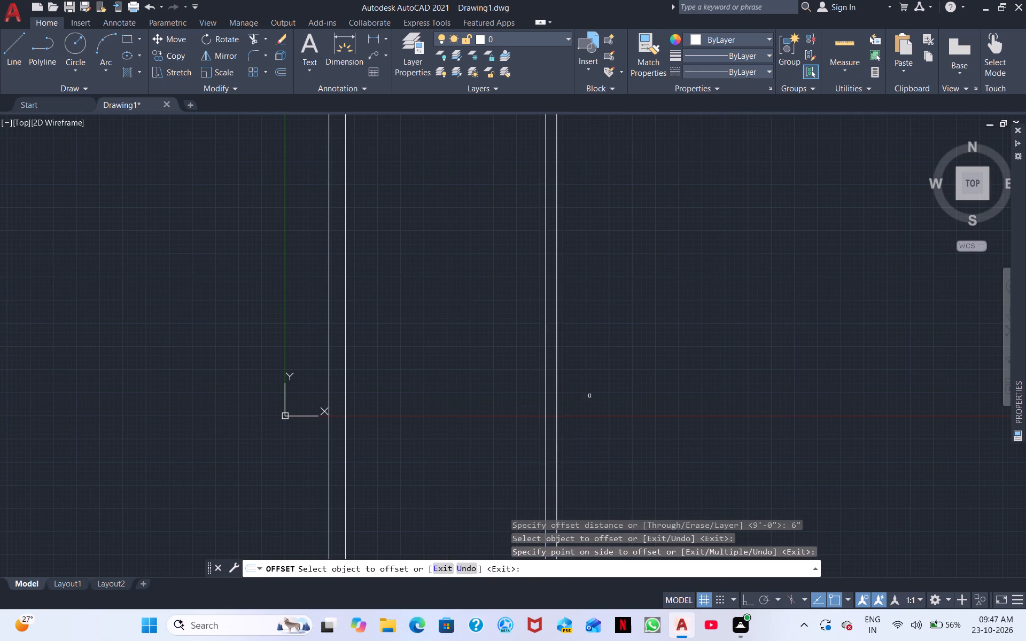
{"action": "middle_click_drag", "start_coordinate": [589, 395], "coordinate": [437, 354]}
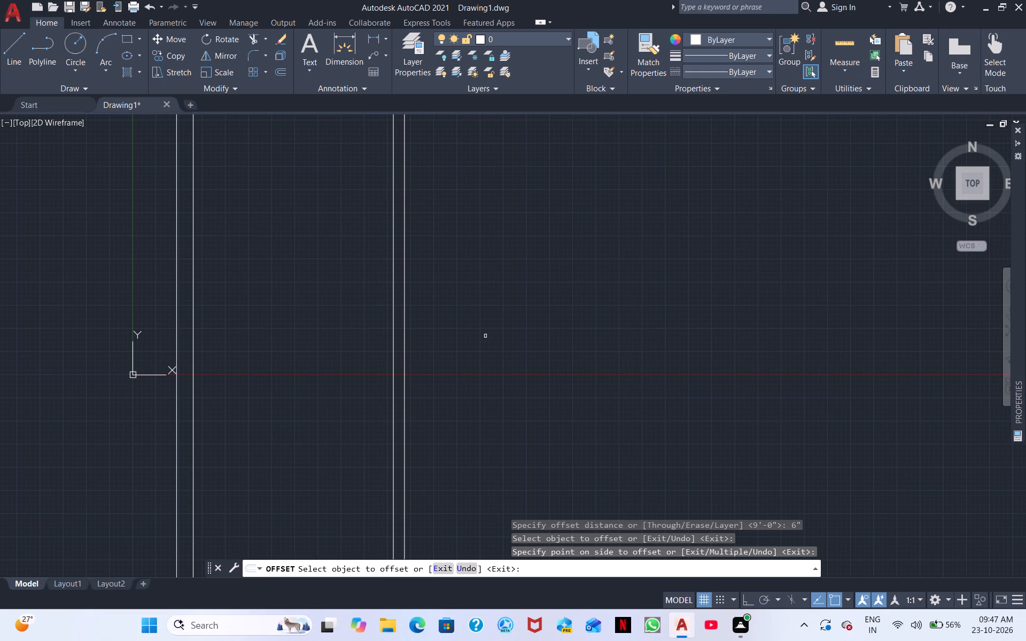
{"action": "key", "text": "space"}
Offset the right face of the first partition wall 5' to the right for the middle room's width.
{"action": "key", "text": "space"}
{"action": "type", "text": "5'"}
{"action": "key", "text": "Return"}
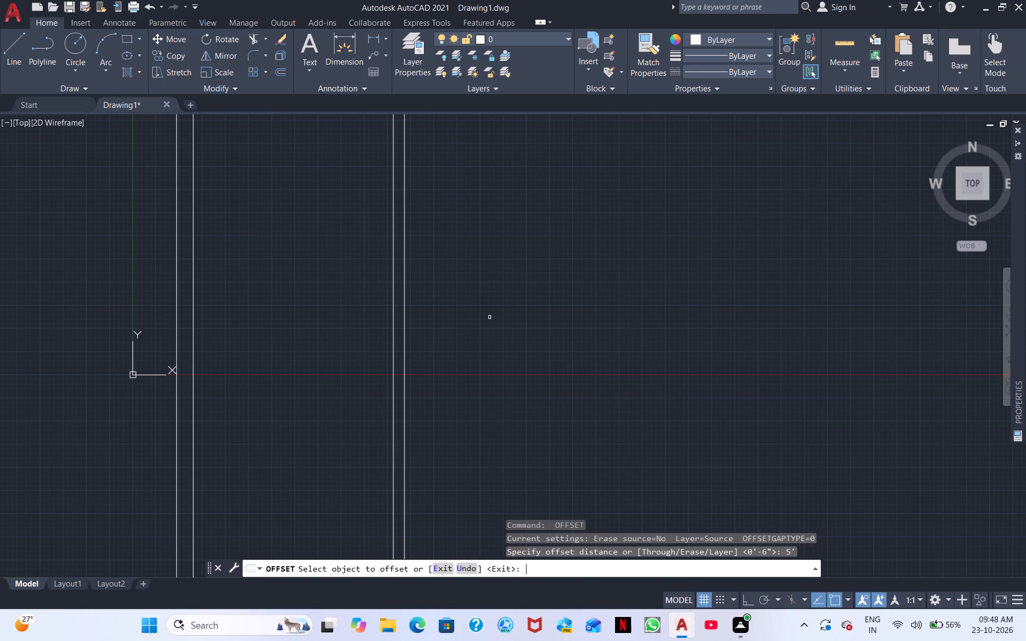
{"action": "left_click", "coordinate": [404, 400]}
{"action": "left_click", "coordinate": [457, 400]}
{"action": "key", "text": "space"}
Offset the rightmost vertical line 6" to the right to form the second partition wall.
{"action": "key", "text": "space"}
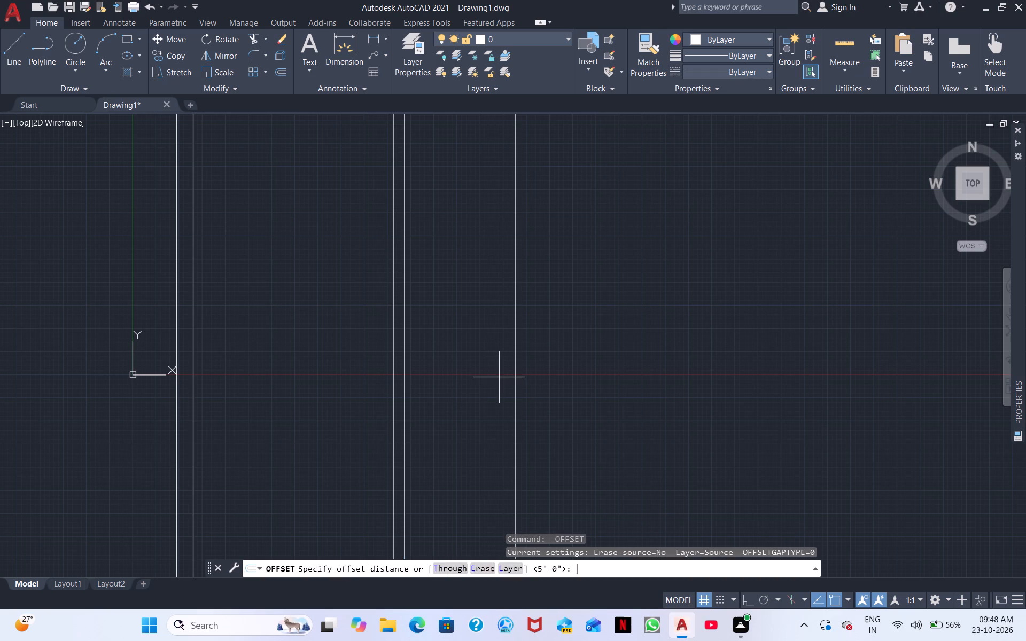
{"action": "key", "text": "6"}
{"action": "type", "text": "\""}
{"action": "key", "text": "space"}
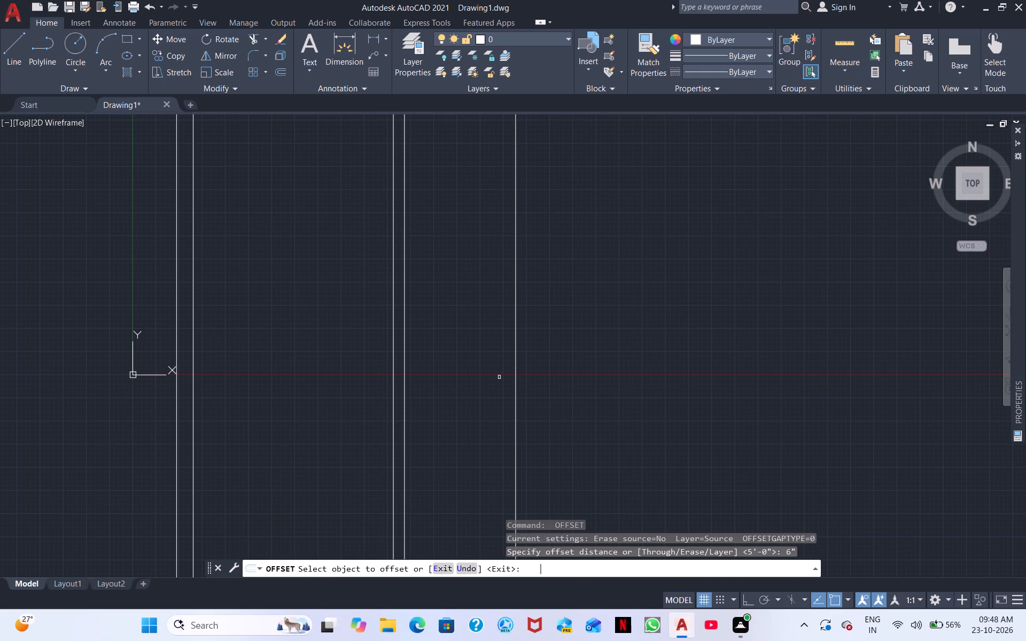
{"action": "left_click", "coordinate": [518, 447]}
{"action": "left_click", "coordinate": [515, 451]}
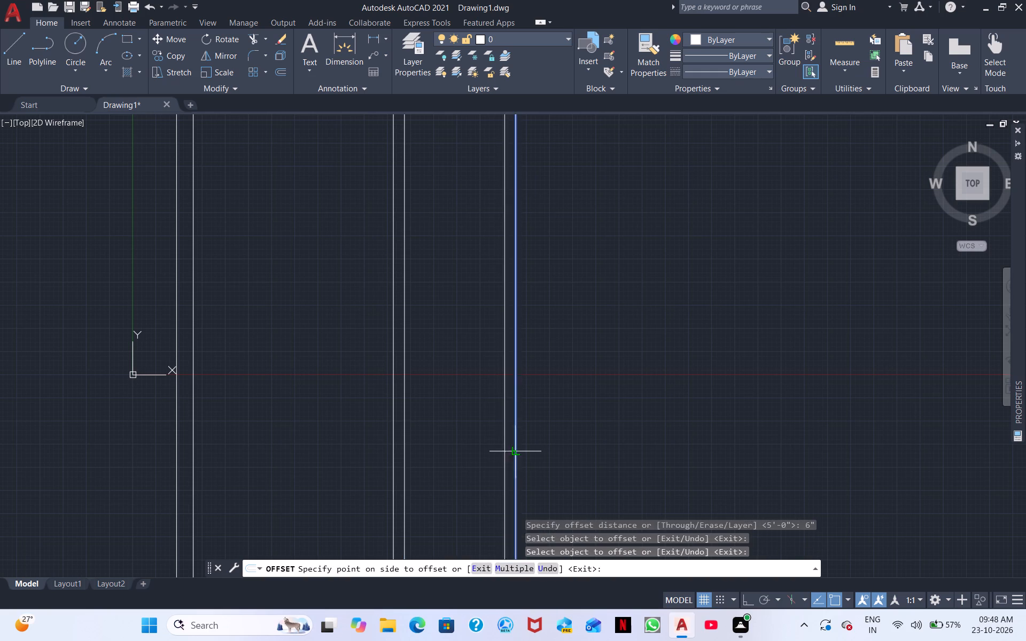
{"action": "left_click", "coordinate": [533, 453]}
{"action": "key", "text": "c"}
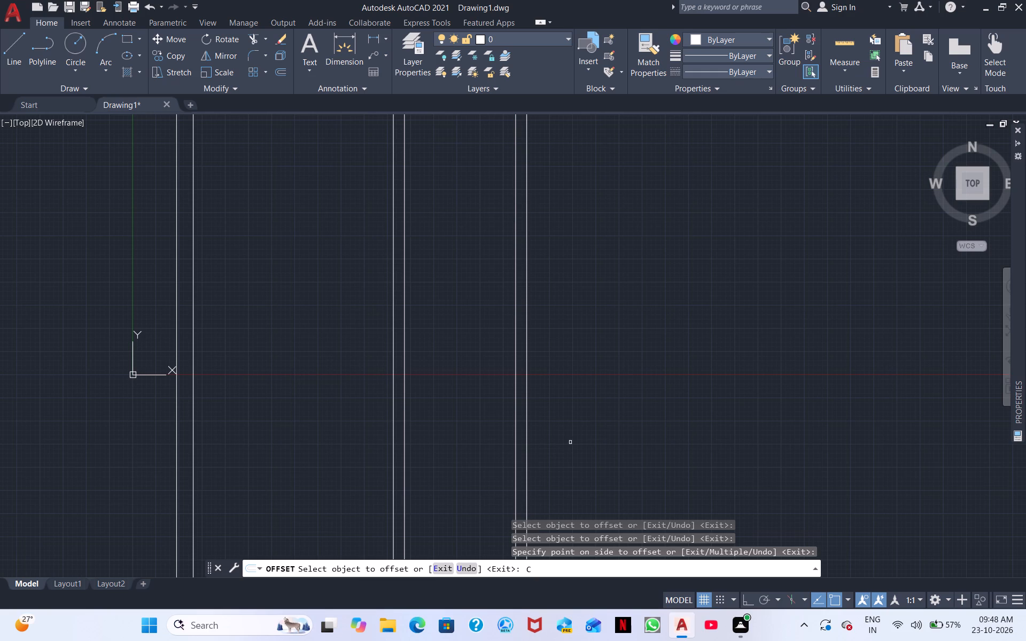
{"action": "key", "text": "BackSpace"}
{"action": "key", "text": "space"}
Offset the right face of the second partition wall 9' to the right for the third room's width.
{"action": "key", "text": "space"}
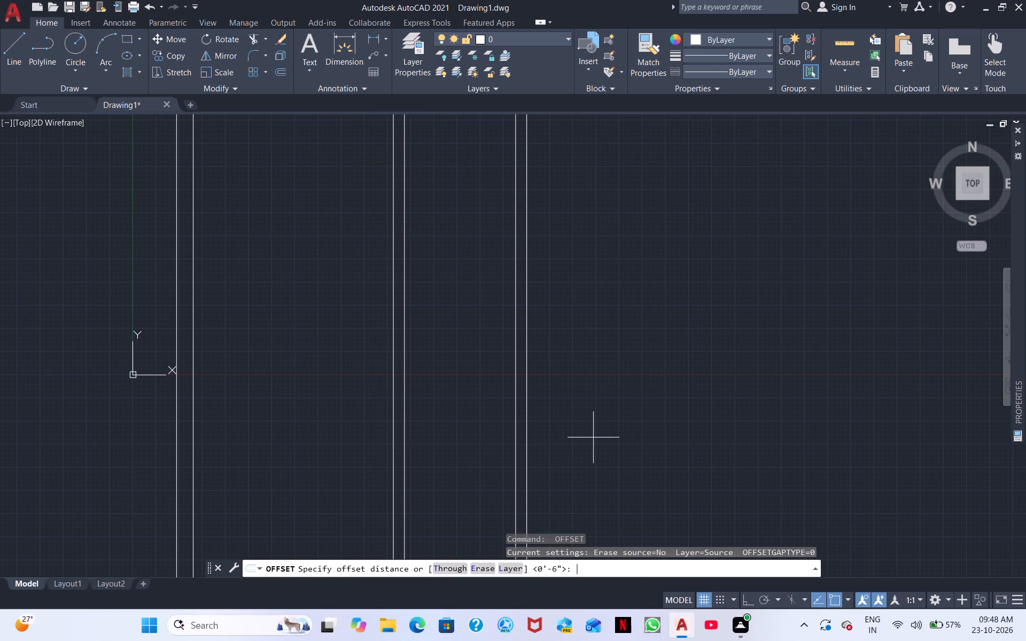
{"action": "key", "text": "6"}
{"action": "key", "text": "BackSpace"}
{"action": "type", "text": "9'"}
{"action": "key", "text": "Return"}
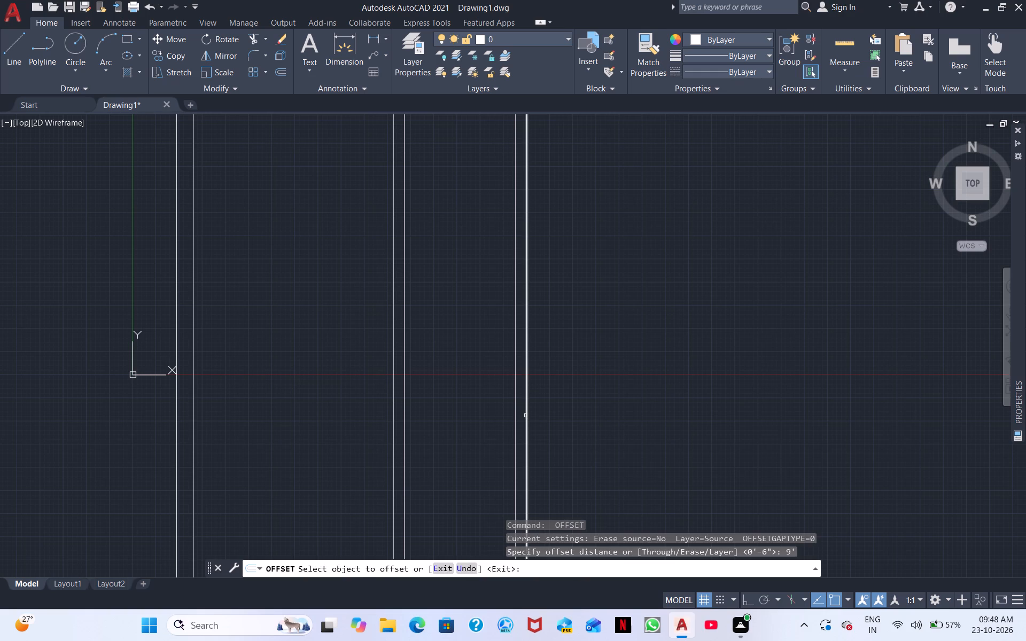
{"action": "left_click", "coordinate": [527, 416]}
{"action": "left_click", "coordinate": [622, 439]}
{"action": "key", "text": "space"}
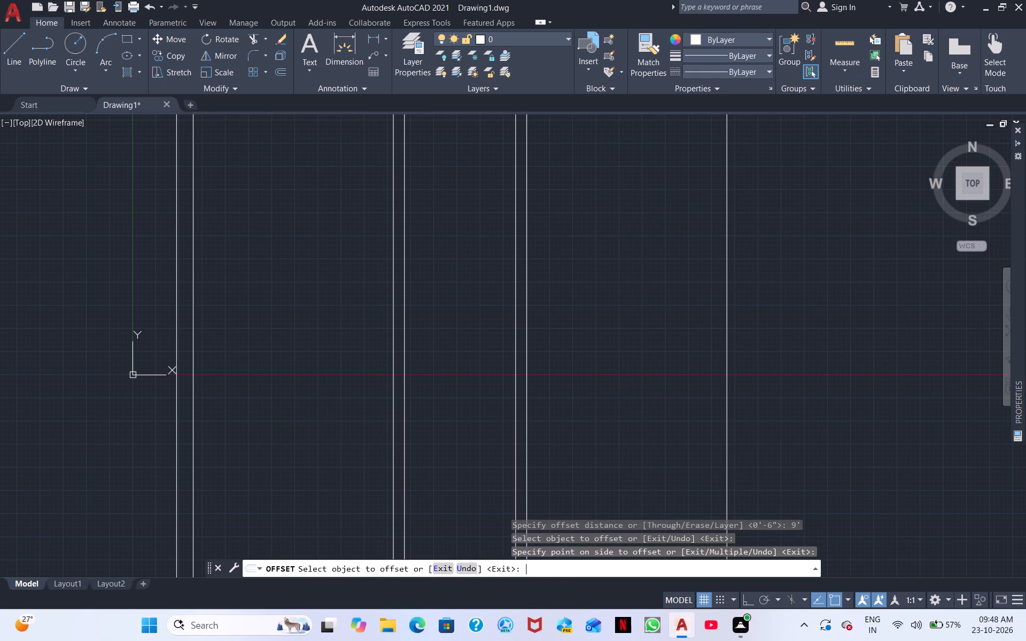
Offset the rightmost vertical line 9" to the right to form the right outer wall's thickness.
{"action": "key", "text": "space"}
{"action": "type", "text": "9\""}
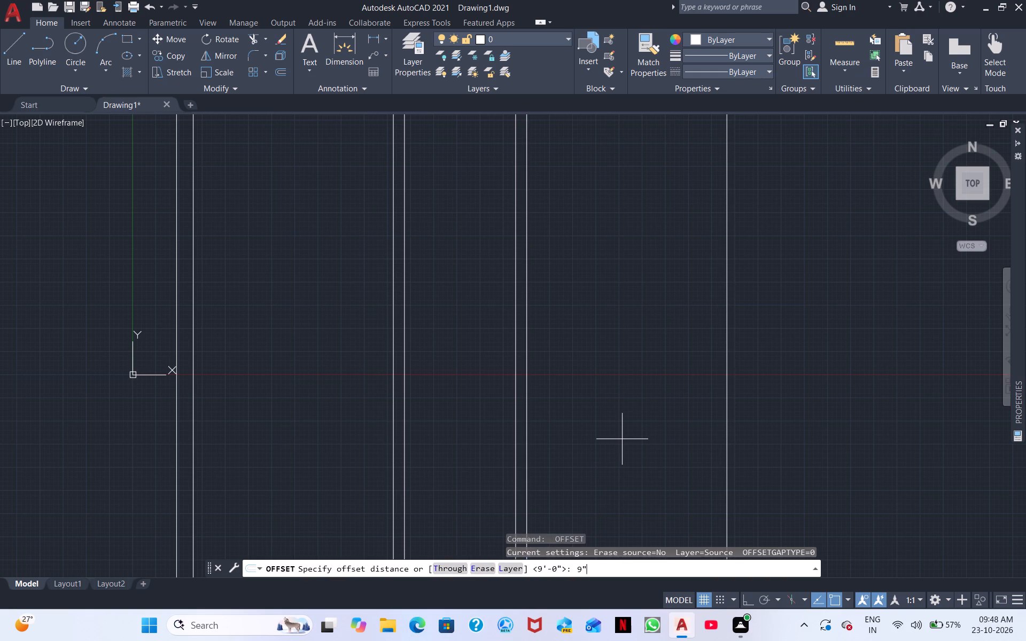
{"action": "key", "text": "Return"}
{"action": "left_click", "coordinate": [727, 400]}
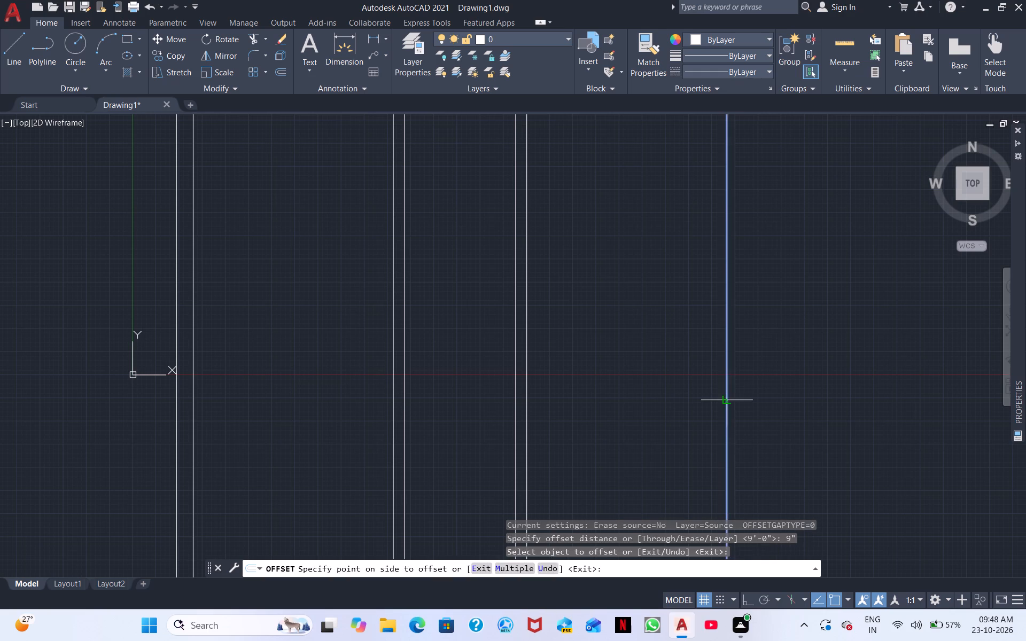
{"action": "left_click", "coordinate": [764, 404]}
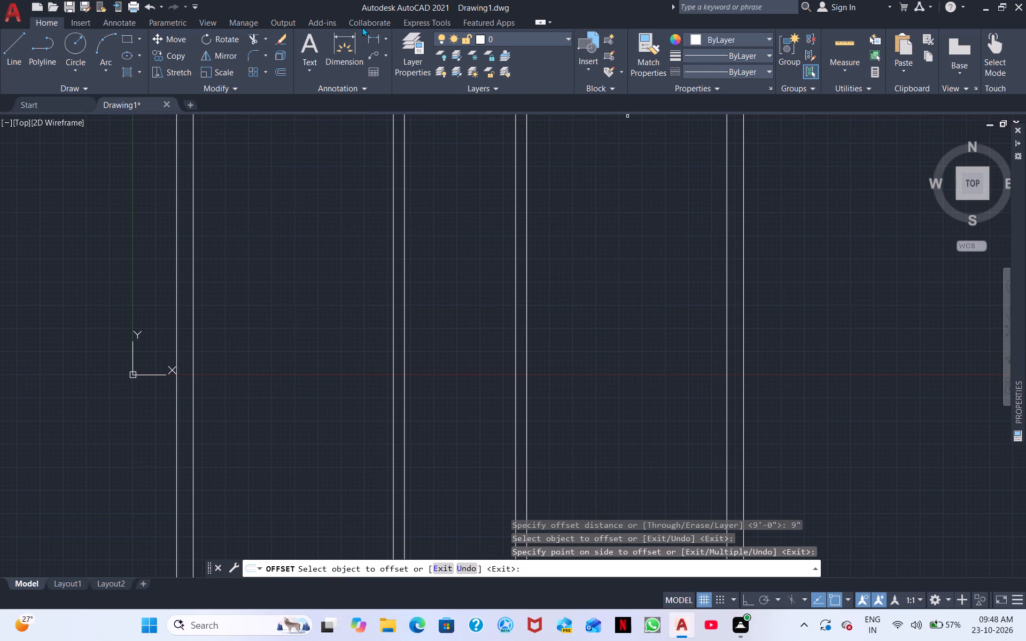
With Ortho on, check the overall width between the outermost vertical lines using a linear dimension, without placing it.
{"action": "left_click", "coordinate": [369, 38]}
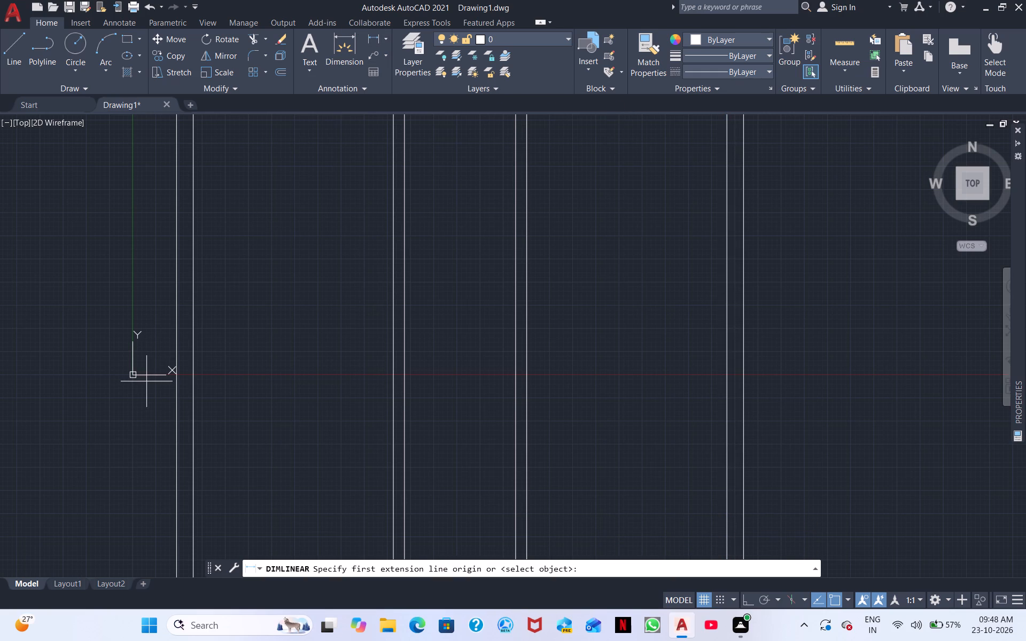
{"action": "left_click", "coordinate": [179, 365]}
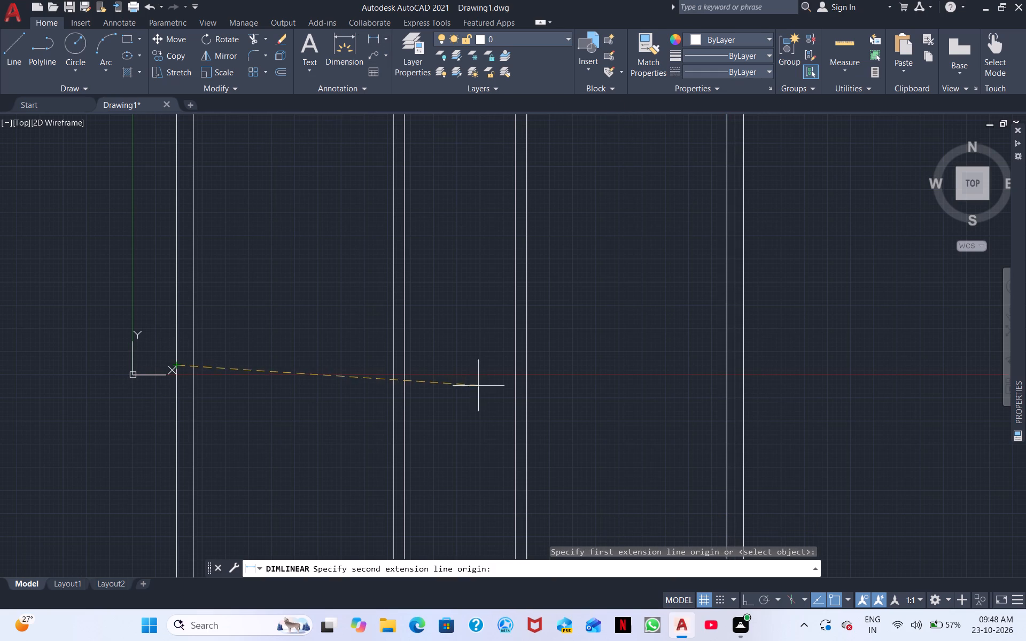
{"action": "left_click", "coordinate": [751, 597]}
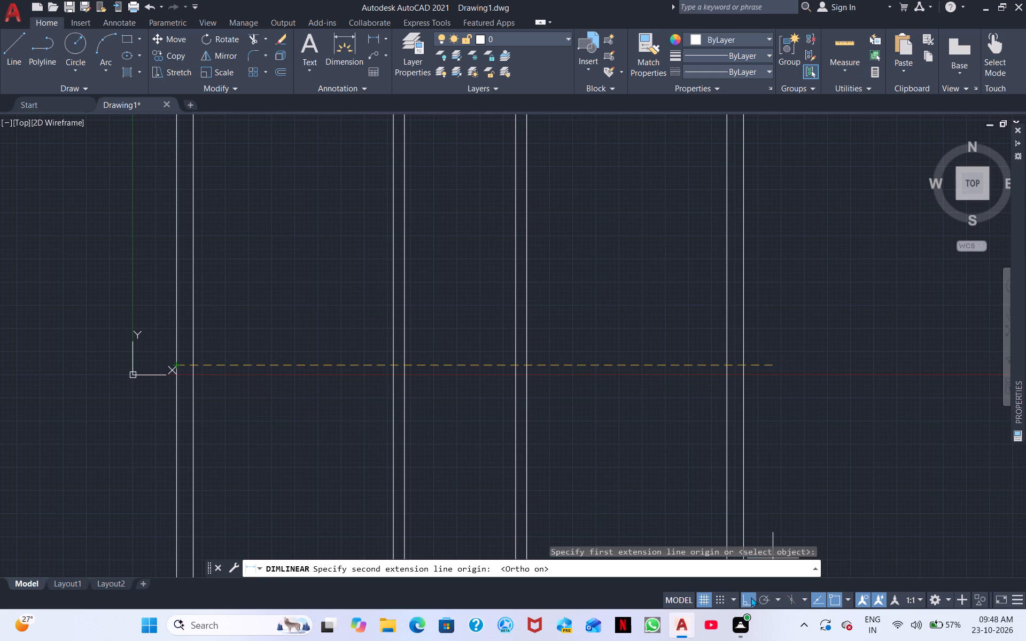
{"action": "left_click", "coordinate": [743, 367]}
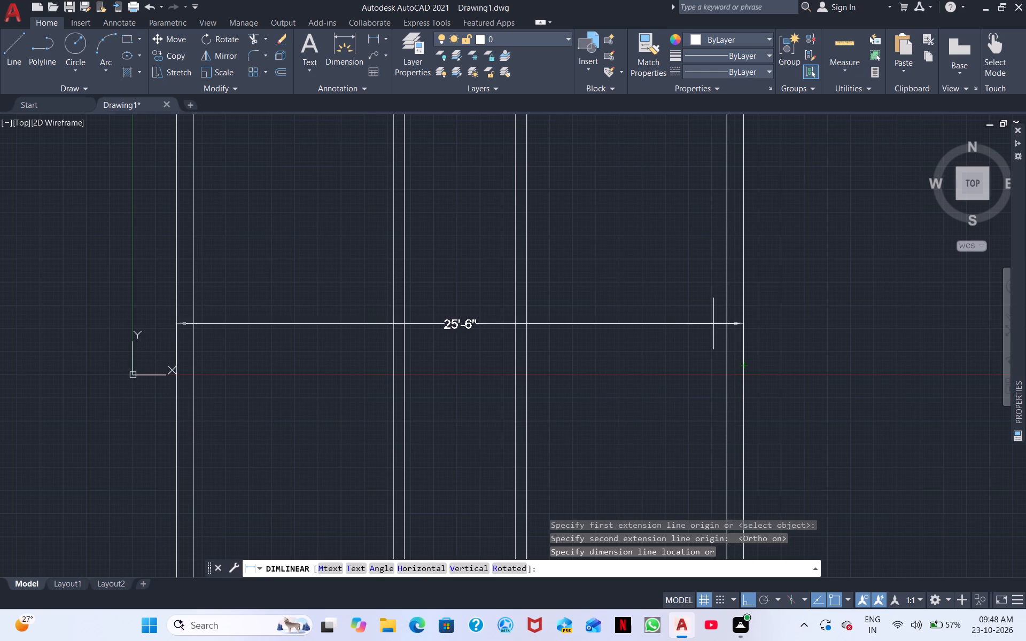
{"action": "right_click", "coordinate": [677, 384]}
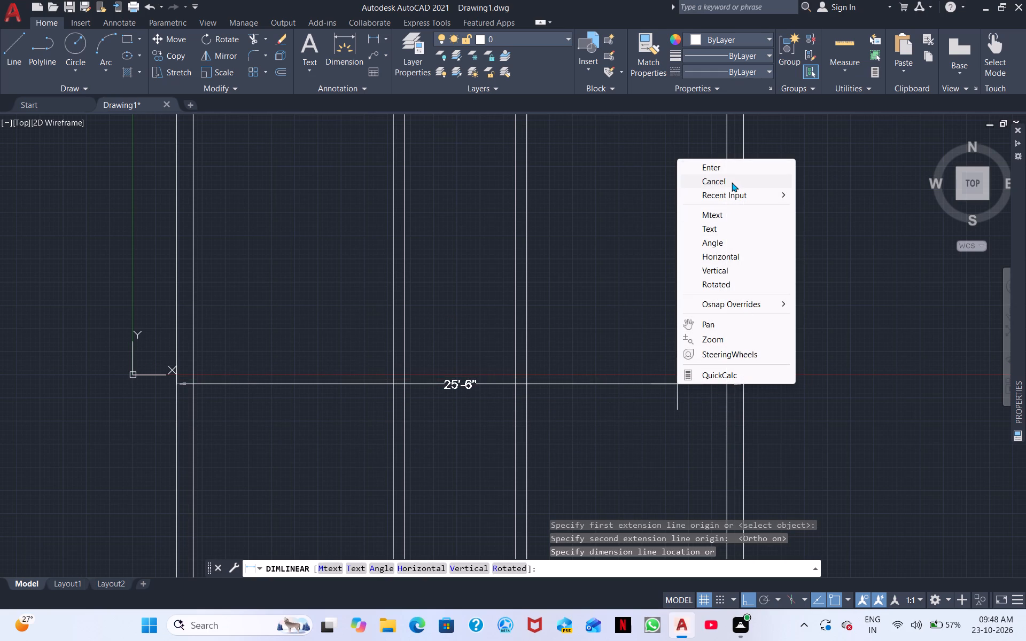
{"action": "left_click", "coordinate": [732, 182]}
Erase the six vertical lines of both partition walls and the right outer wall, keeping the left outer wall.
{"action": "scroll", "coordinate": [573, 383], "scroll_direction": "down", "scroll_amount": 2}
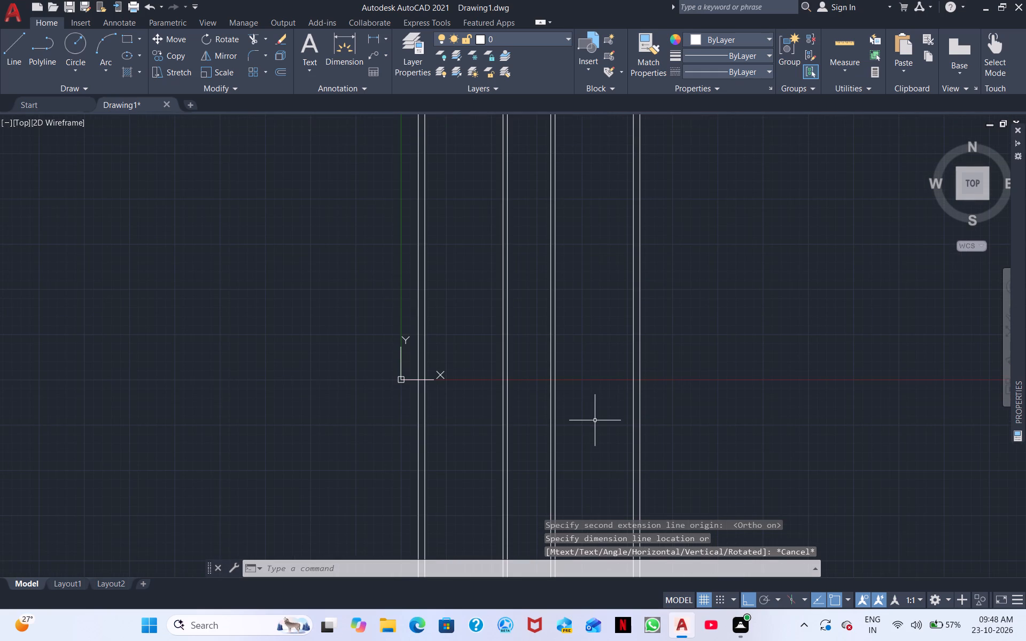
{"action": "left_click", "coordinate": [666, 477]}
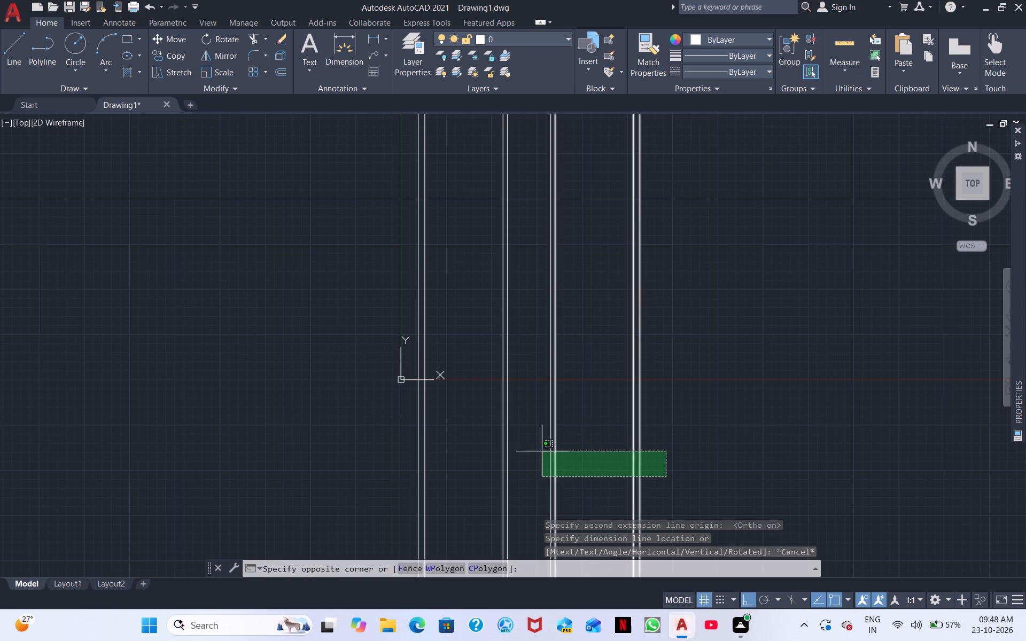
{"action": "left_click", "coordinate": [500, 408]}
{"action": "right_click", "coordinate": [500, 408]}
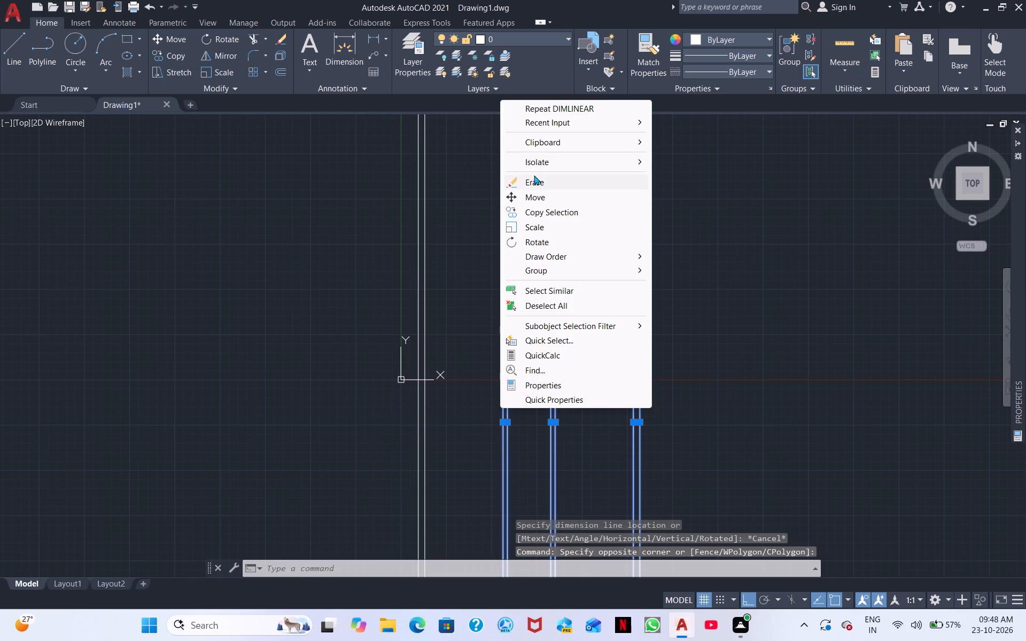
{"action": "left_click", "coordinate": [534, 177]}
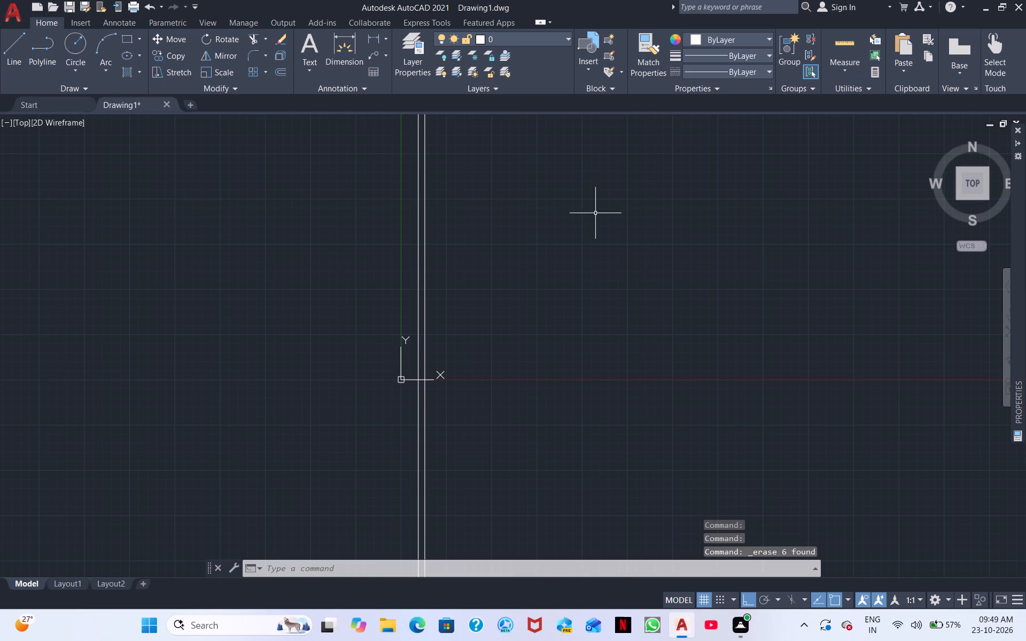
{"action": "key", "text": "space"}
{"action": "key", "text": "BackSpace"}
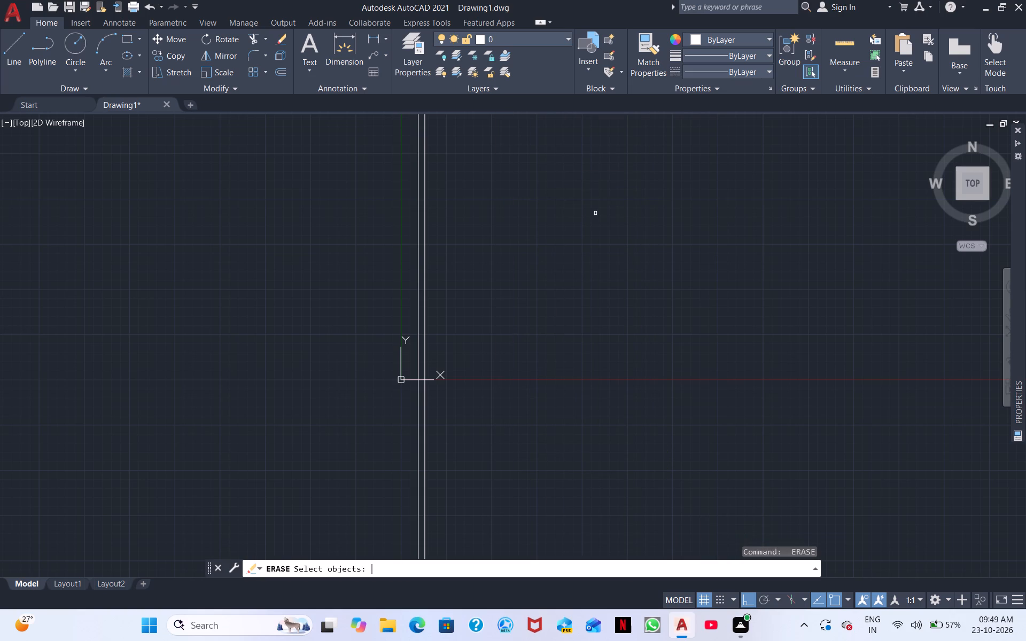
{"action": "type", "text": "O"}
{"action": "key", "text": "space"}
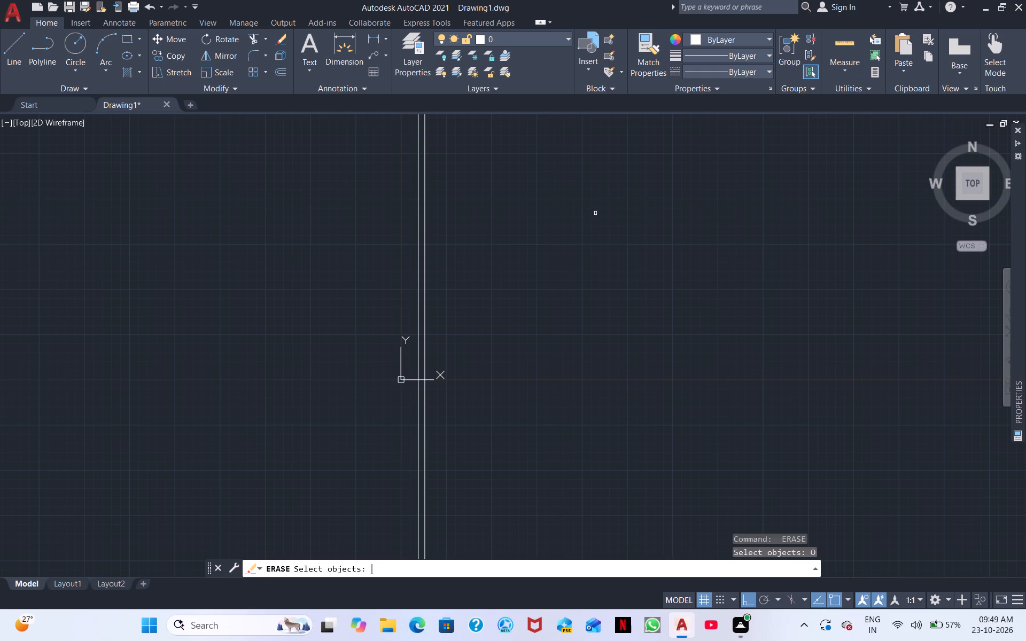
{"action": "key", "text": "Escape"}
Offset the left outer wall's inner face 9' to the right for the first room's width.
{"action": "type", "text": "O"}
{"action": "key", "text": "space"}
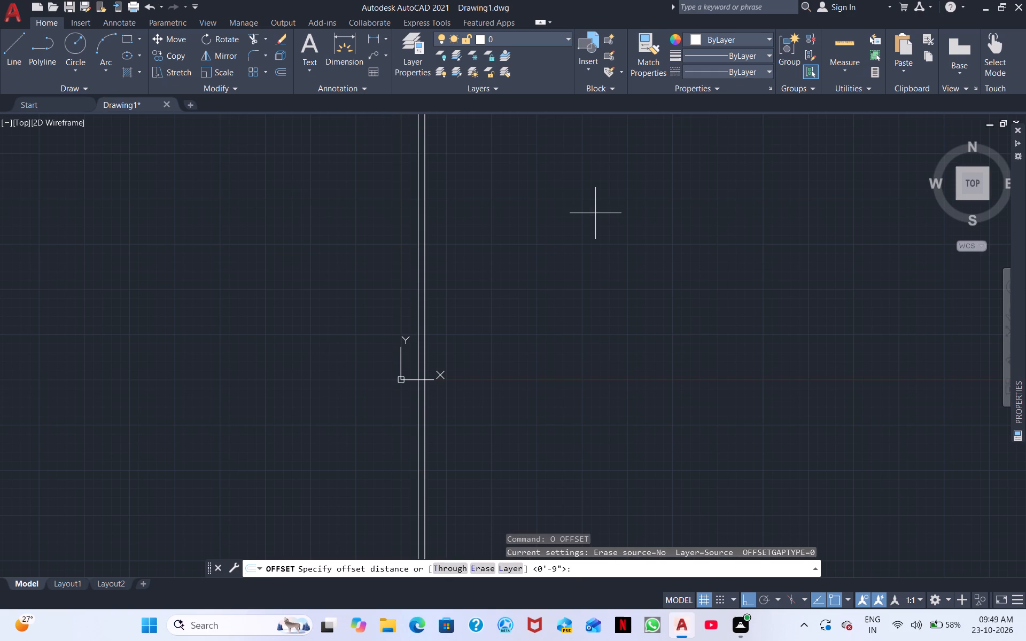
{"action": "type", "text": "9'"}
{"action": "key", "text": "Return"}
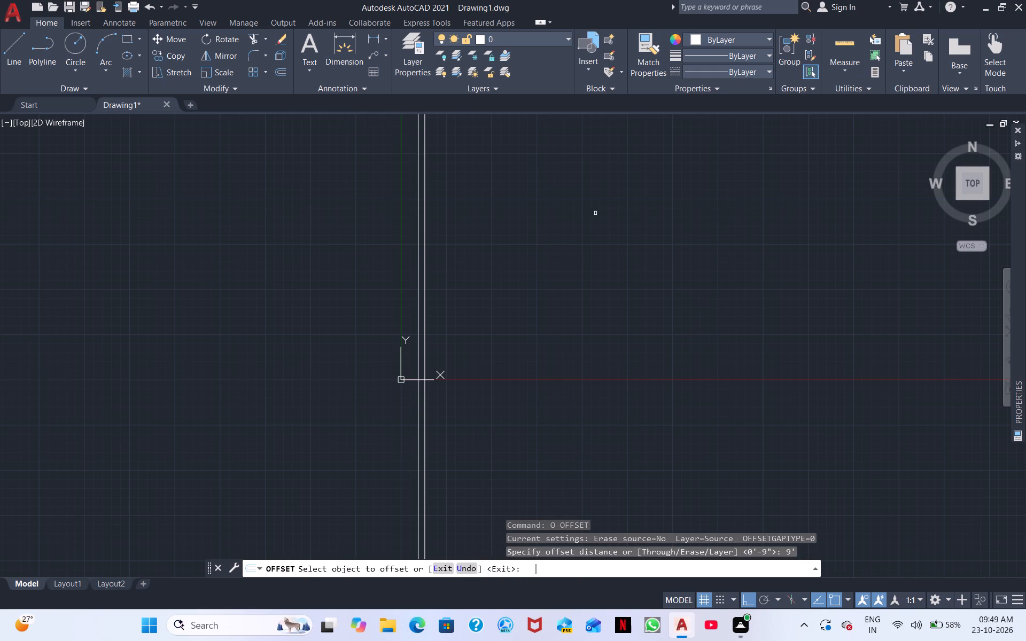
{"action": "left_click", "coordinate": [426, 433]}
{"action": "left_click", "coordinate": [532, 434]}
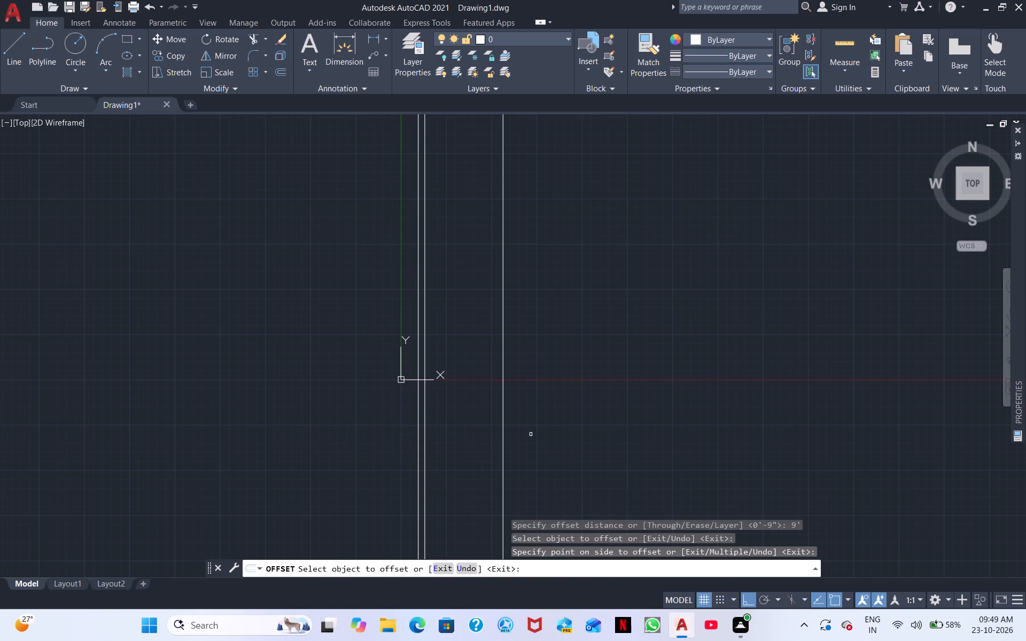
{"action": "scroll", "coordinate": [531, 434], "scroll_direction": "up", "scroll_amount": 2}
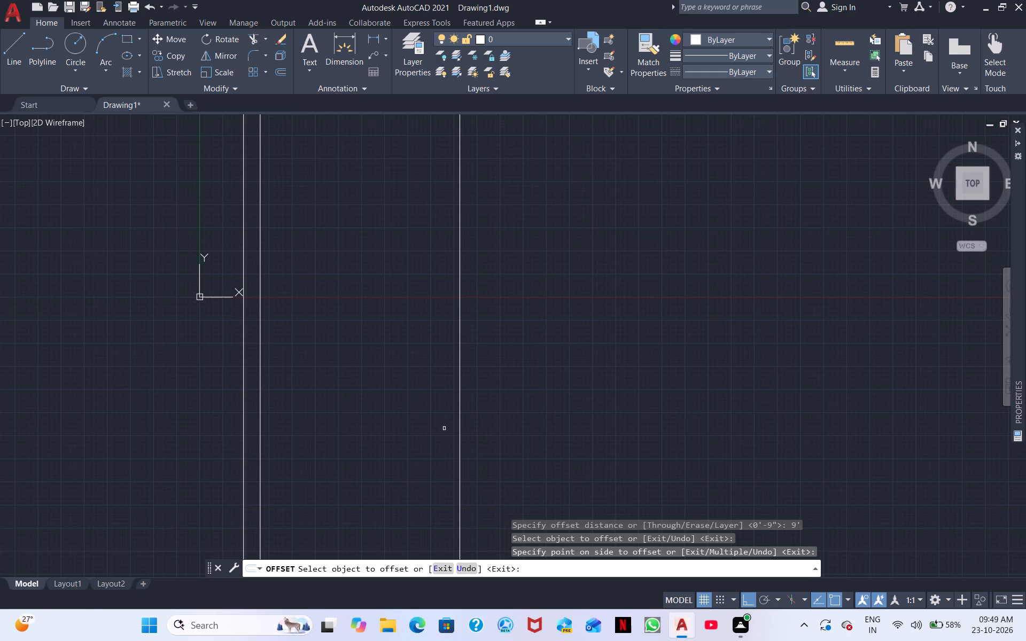
{"action": "key", "text": "space"}
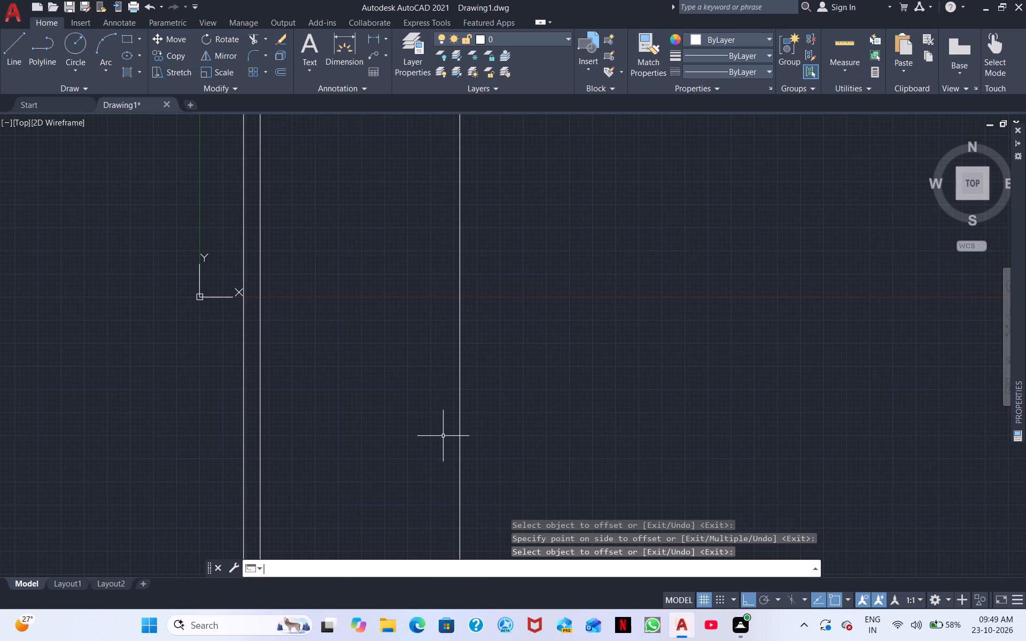
Offset the rightmost vertical line 9" to the right to form the first partition wall.
{"action": "key", "text": "space"}
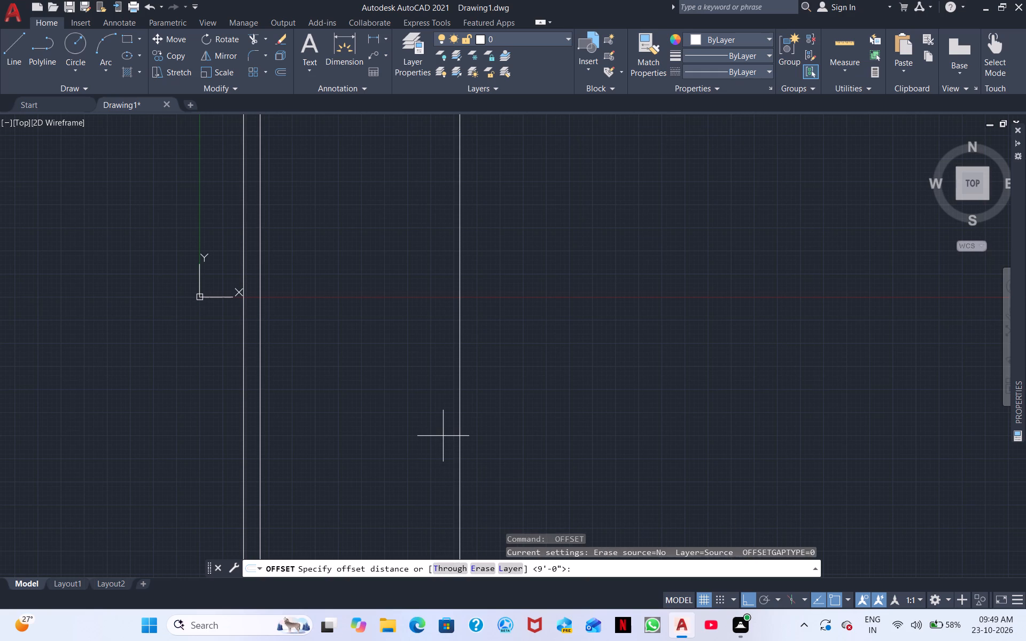
{"action": "type", "text": "9\""}
{"action": "key", "text": "space"}
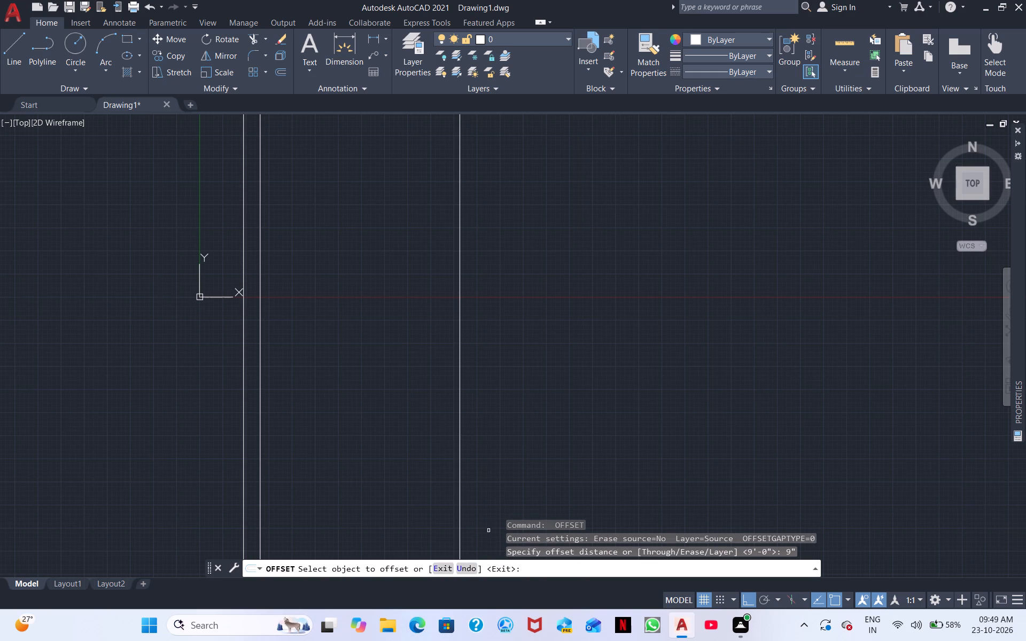
{"action": "left_click", "coordinate": [462, 444]}
{"action": "left_click", "coordinate": [483, 448]}
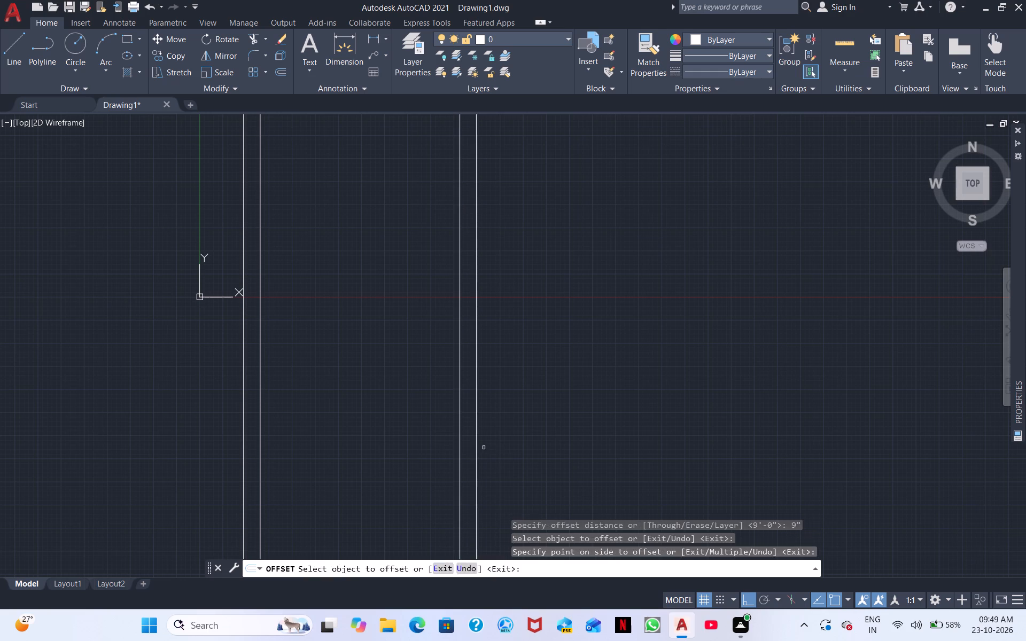
{"action": "key", "text": "space"}
Offset the right face of the first partition wall 5' to the right for the middle room's width.
{"action": "key", "text": "space"}
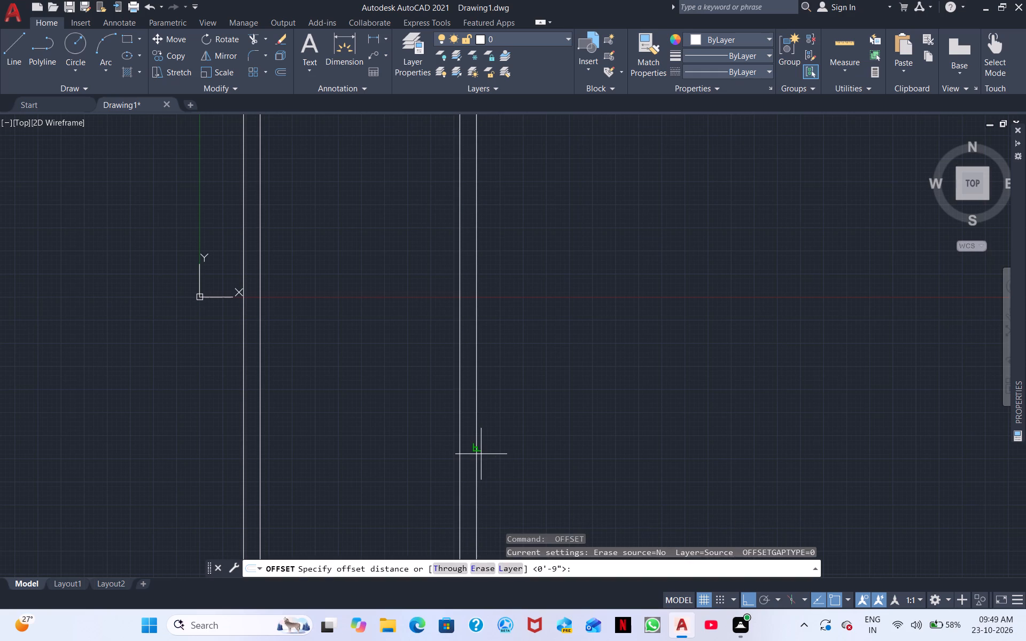
{"action": "type", "text": "5'"}
{"action": "key", "text": "Return"}
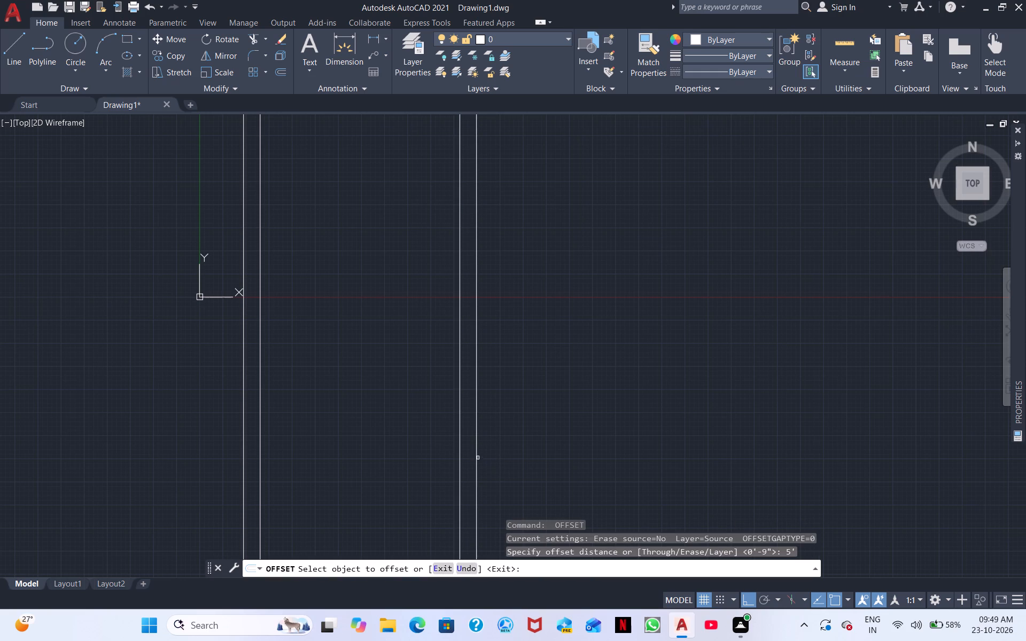
{"action": "left_click", "coordinate": [478, 459]}
{"action": "left_click", "coordinate": [550, 460]}
{"action": "key", "text": "space"}
Offset the rightmost vertical line 9" to the right to form the second partition wall.
{"action": "key", "text": "space"}
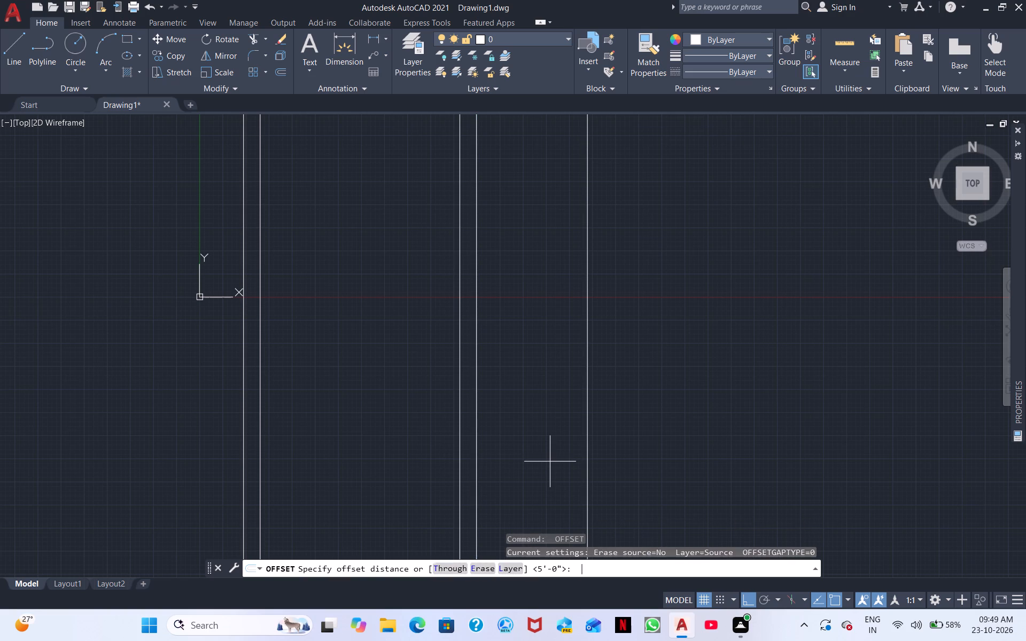
{"action": "type", "text": "9\""}
{"action": "key", "text": "Return"}
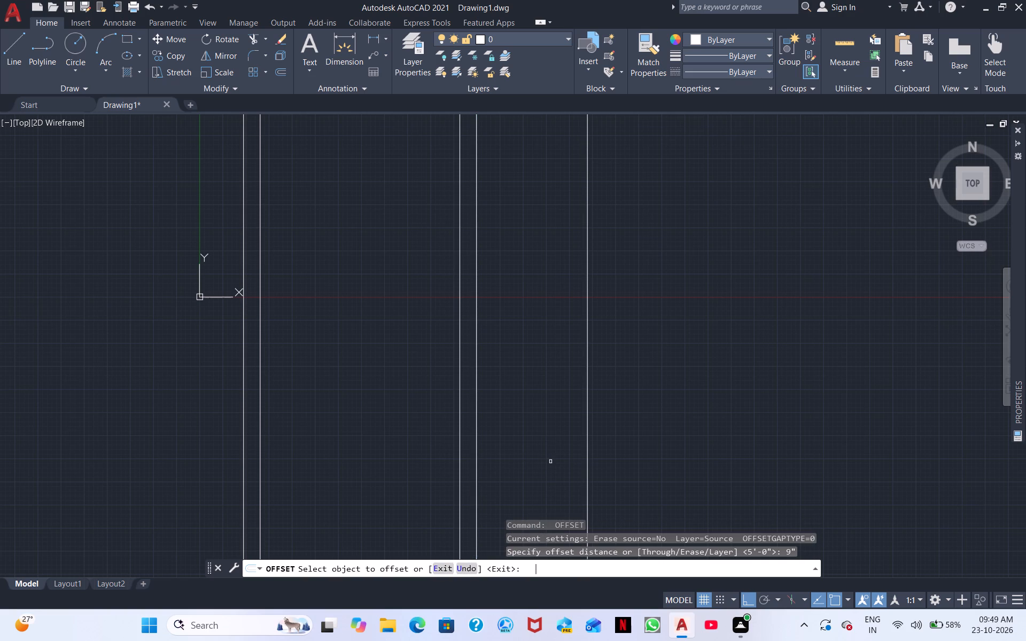
{"action": "left_click", "coordinate": [588, 442]}
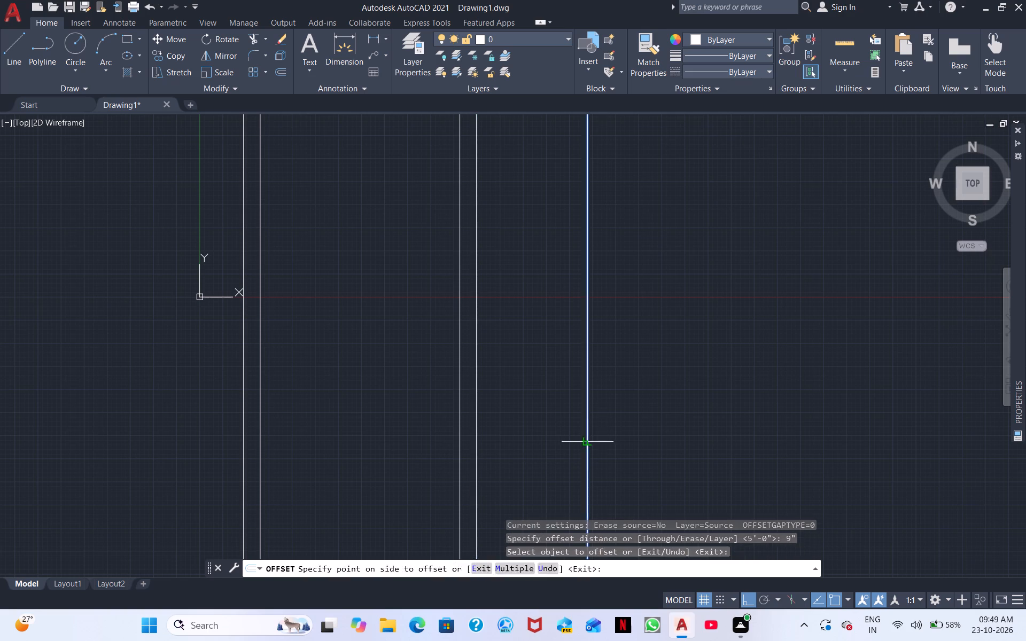
{"action": "left_click", "coordinate": [649, 441]}
{"action": "middle_click_drag", "start_coordinate": [736, 420], "coordinate": [598, 396]}
{"action": "key", "text": "space"}
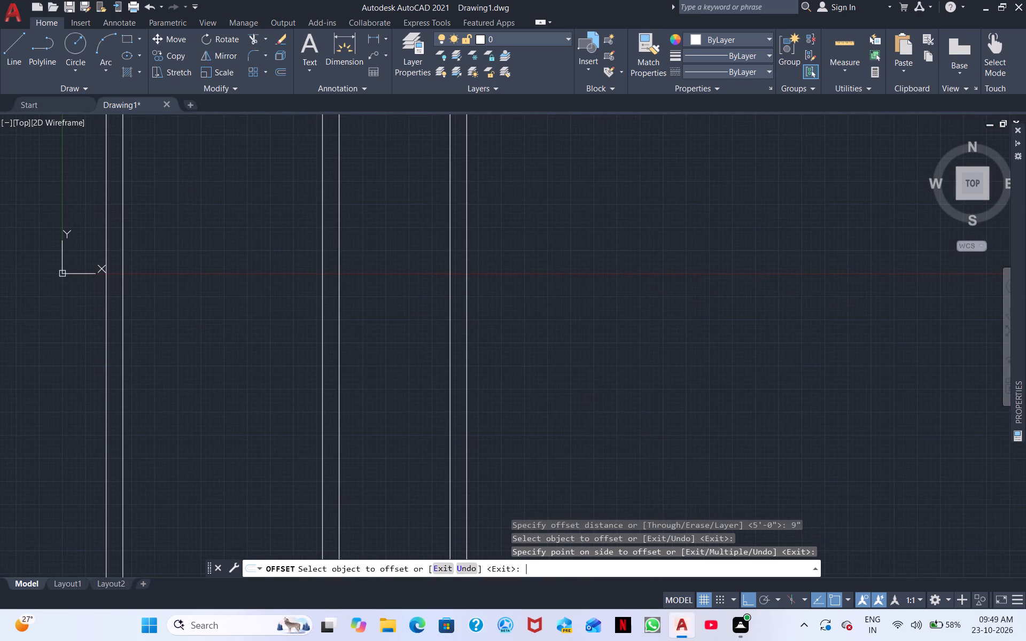
Offset the right face of the second partition wall 9' to the right for the third room's width.
{"action": "key", "text": "space"}
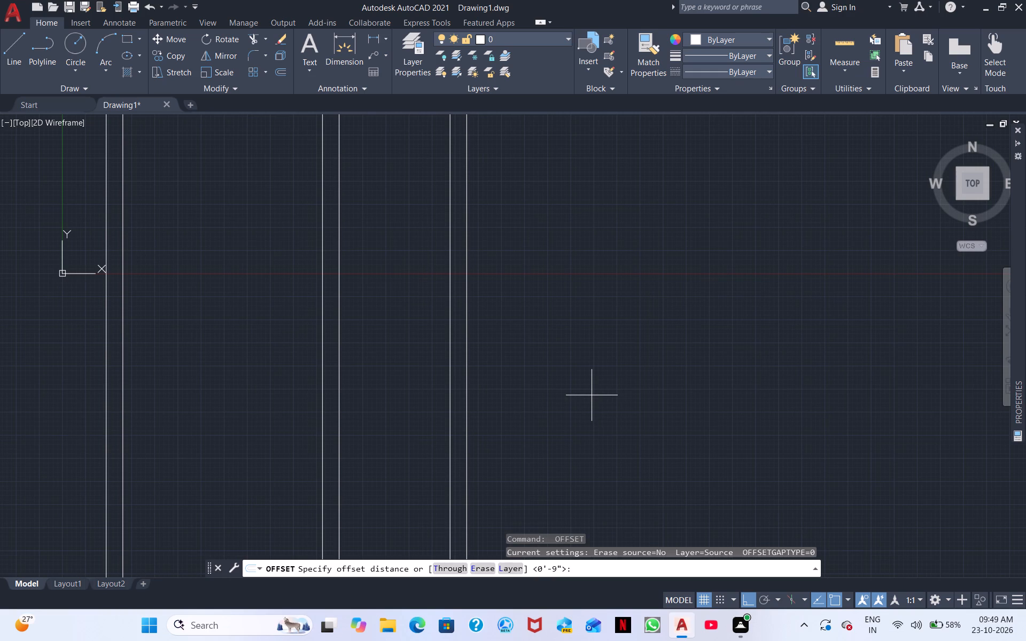
{"action": "key", "text": "9"}
{"action": "key", "text": "apostrophe"}
{"action": "key", "text": "Return"}
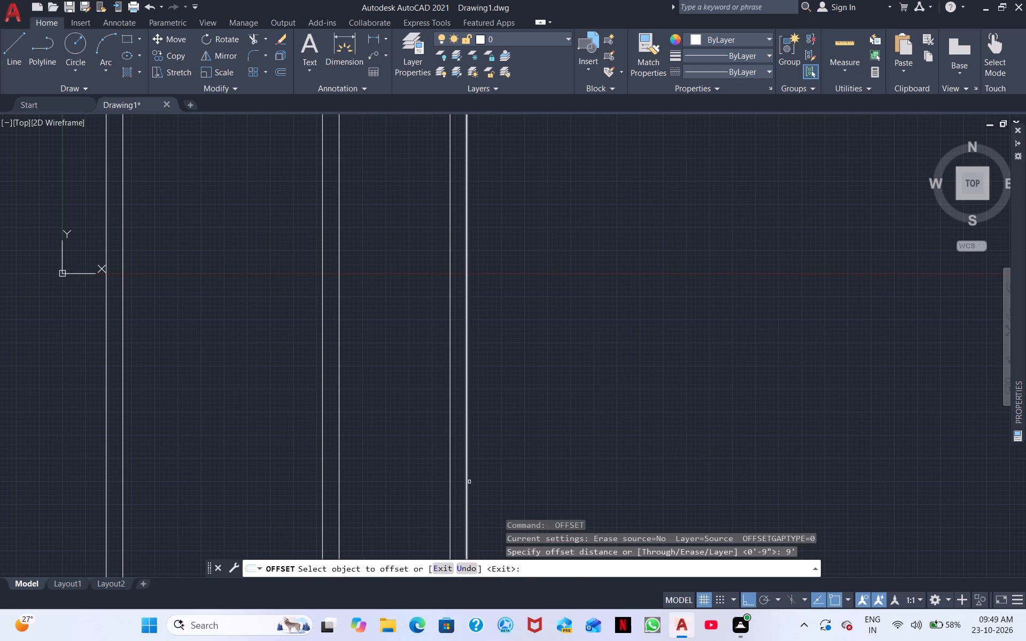
{"action": "left_click", "coordinate": [467, 498]}
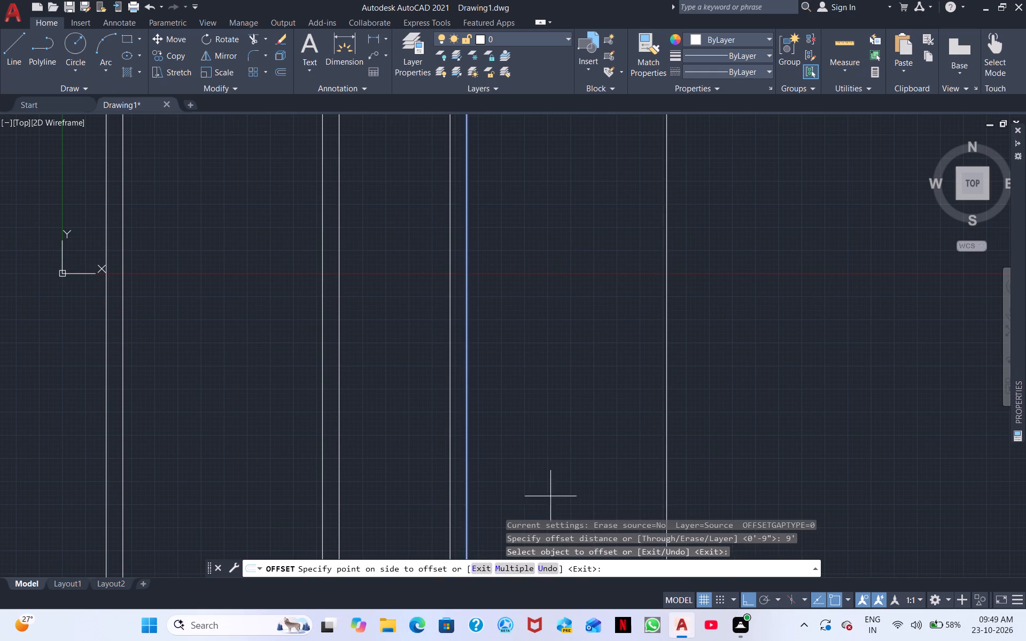
{"action": "left_click", "coordinate": [558, 495]}
{"action": "key", "text": "space"}
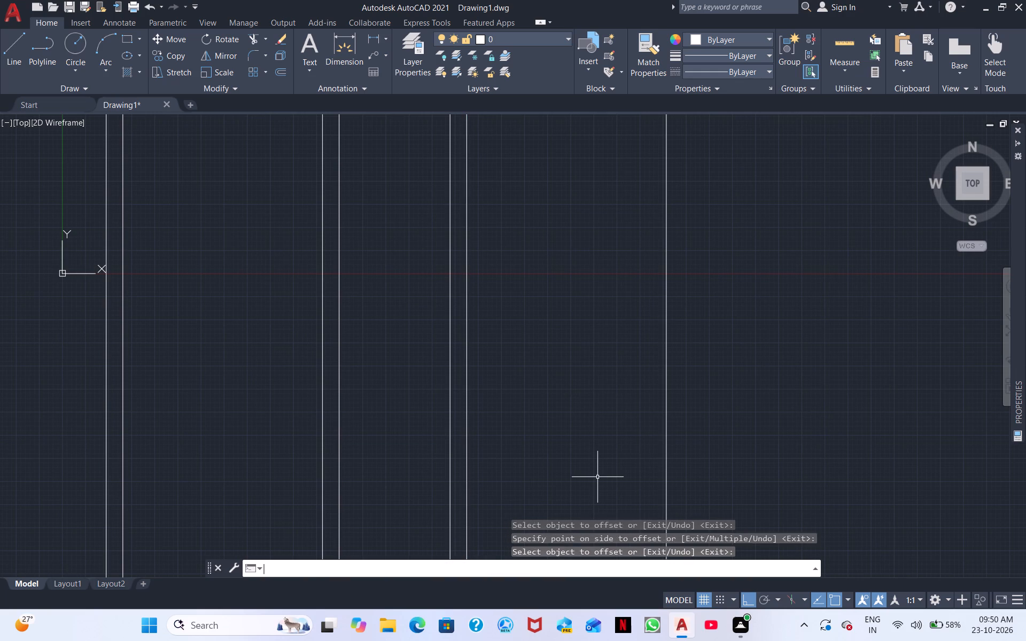
Offset the rightmost vertical line 9" to the right to form the right outer wall's thickness.
{"action": "key", "text": "space"}
{"action": "type", "text": "9\""}
{"action": "key", "text": "Return"}
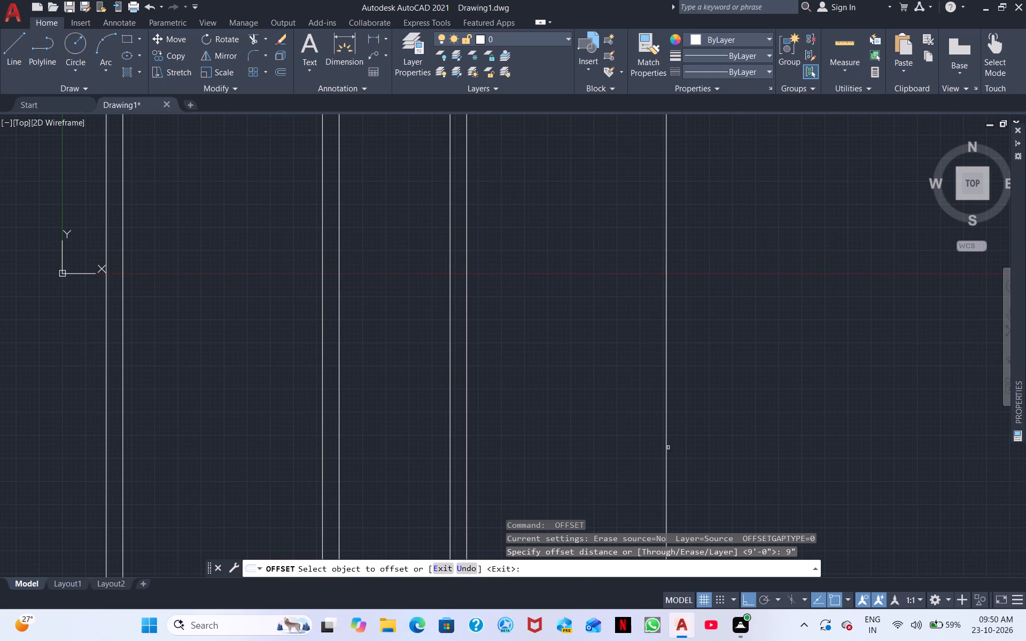
{"action": "left_click", "coordinate": [666, 452]}
{"action": "left_click", "coordinate": [732, 434]}
Check the overall plan width with a trial linear dimension between the outer faces of the left and right walls.
{"action": "scroll", "coordinate": [736, 422], "scroll_direction": "down", "scroll_amount": 3}
{"action": "scroll", "coordinate": [747, 409], "scroll_direction": "up", "scroll_amount": 2}
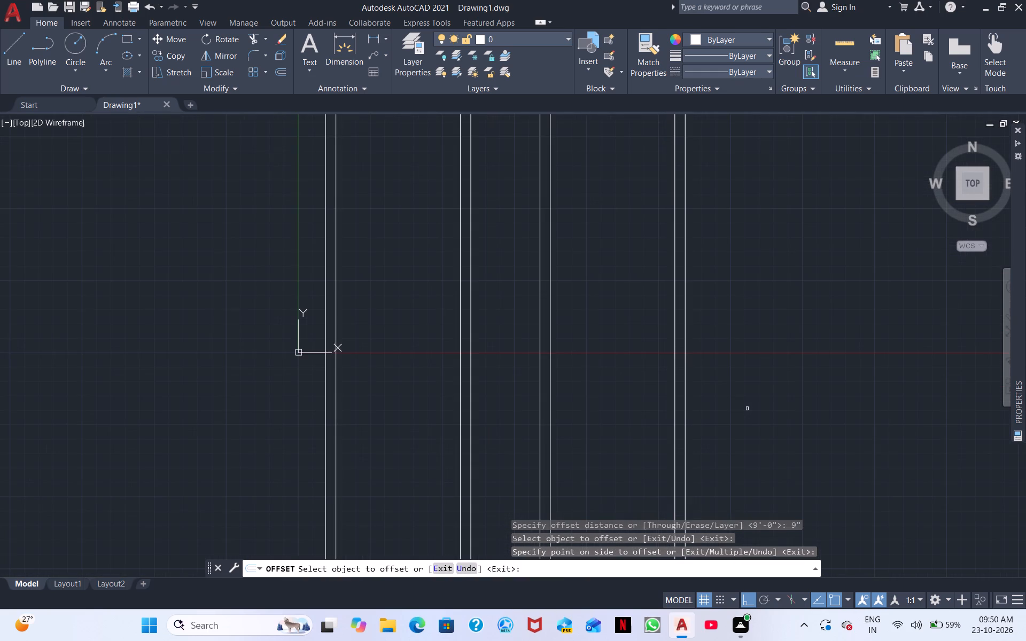
{"action": "left_click", "coordinate": [376, 41]}
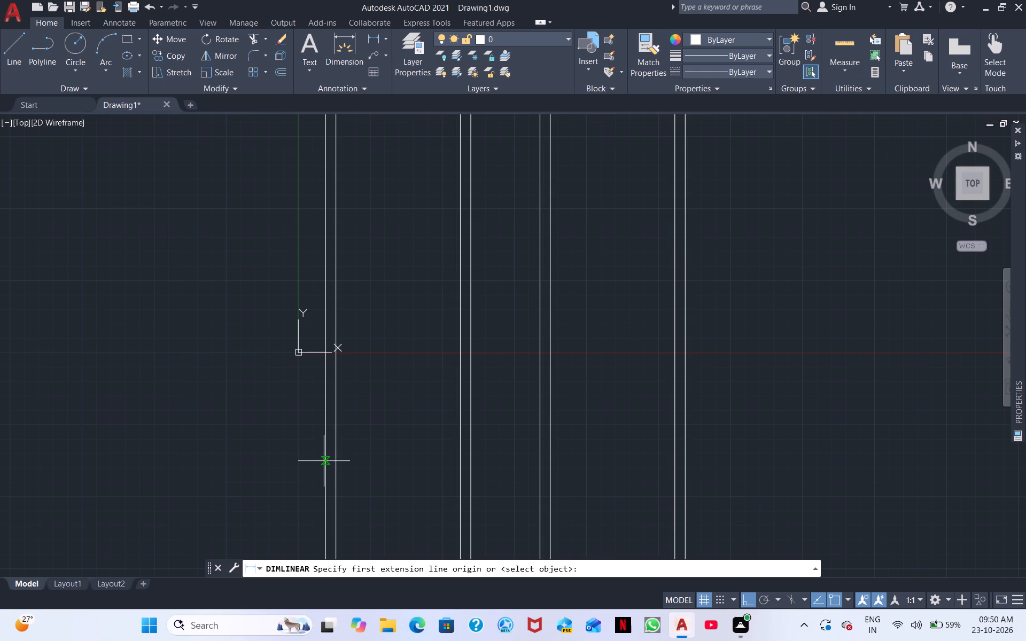
{"action": "left_click", "coordinate": [324, 461]}
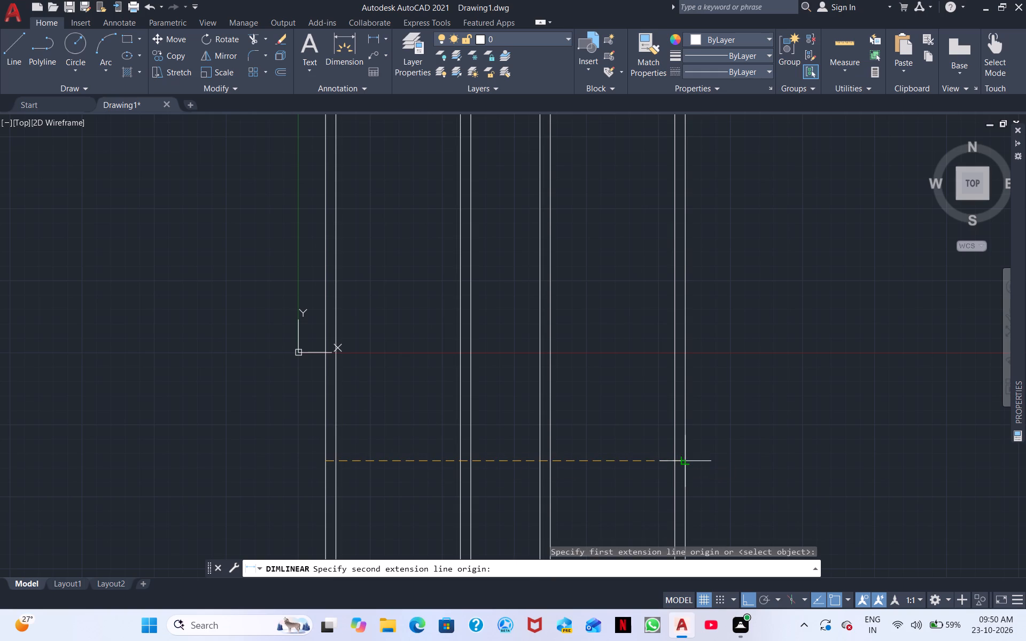
{"action": "left_click", "coordinate": [685, 459]}
{"action": "scroll", "coordinate": [507, 450], "scroll_direction": "up", "scroll_amount": 3}
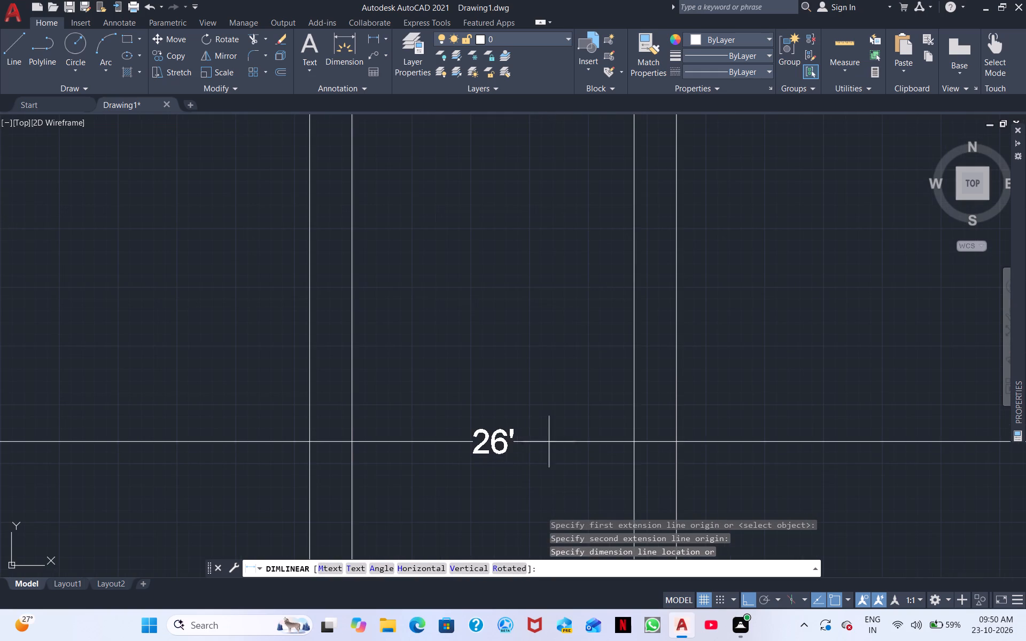
{"action": "scroll", "coordinate": [539, 339], "scroll_direction": "down", "scroll_amount": 4}
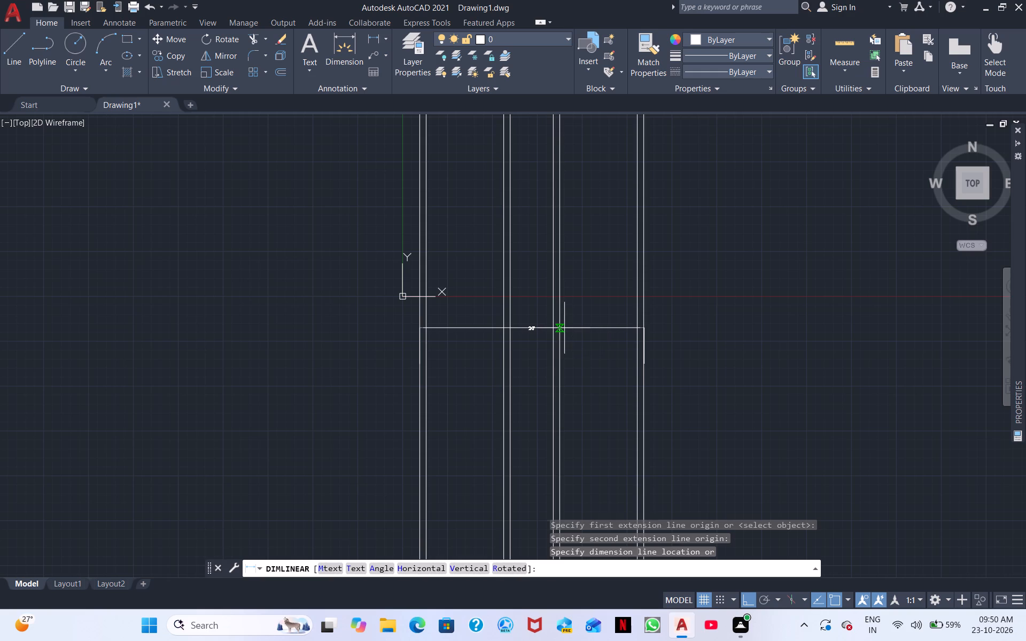
{"action": "key", "text": "Escape"}
Draw a horizontal construction line across all the vertical wall lines, above the origin, for the top outer wall.
{"action": "scroll", "coordinate": [652, 330], "scroll_direction": "down", "scroll_amount": 3}
{"action": "middle_click_drag", "start_coordinate": [663, 323], "coordinate": [631, 245]}
{"action": "middle_click_drag", "start_coordinate": [655, 308], "coordinate": [656, 457]}
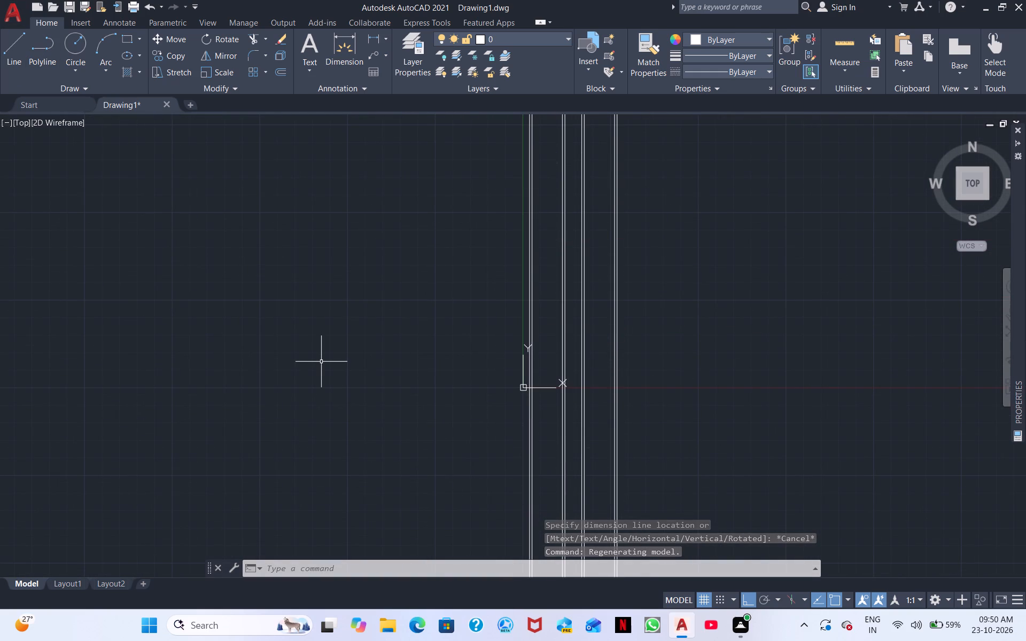
{"action": "type", "text": "XL"}
{"action": "key", "text": "space"}
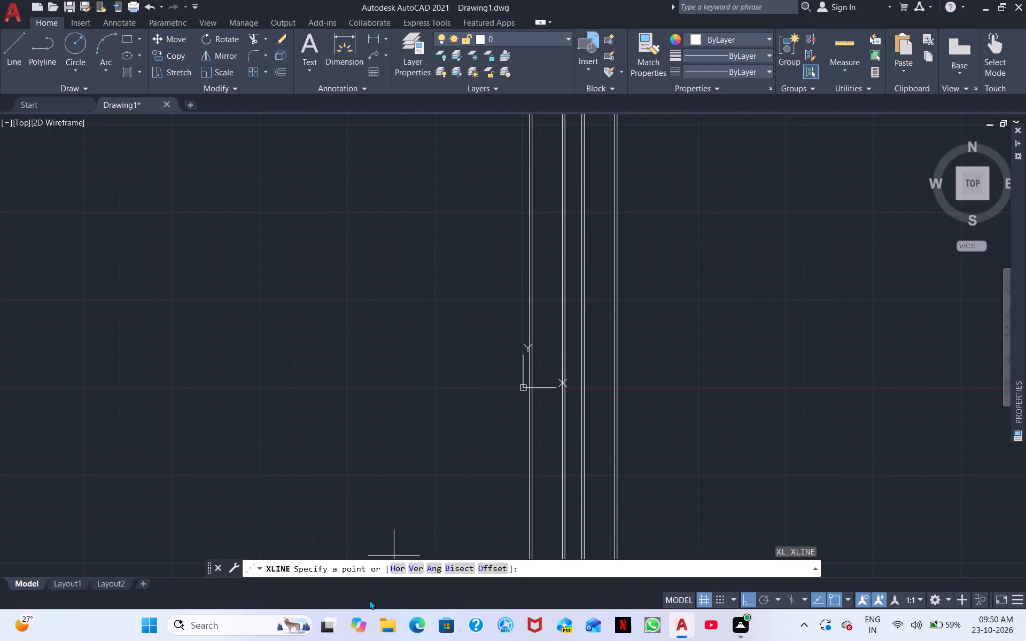
{"action": "left_click", "coordinate": [391, 572]}
{"action": "middle_click_drag", "start_coordinate": [693, 193], "coordinate": [593, 366]}
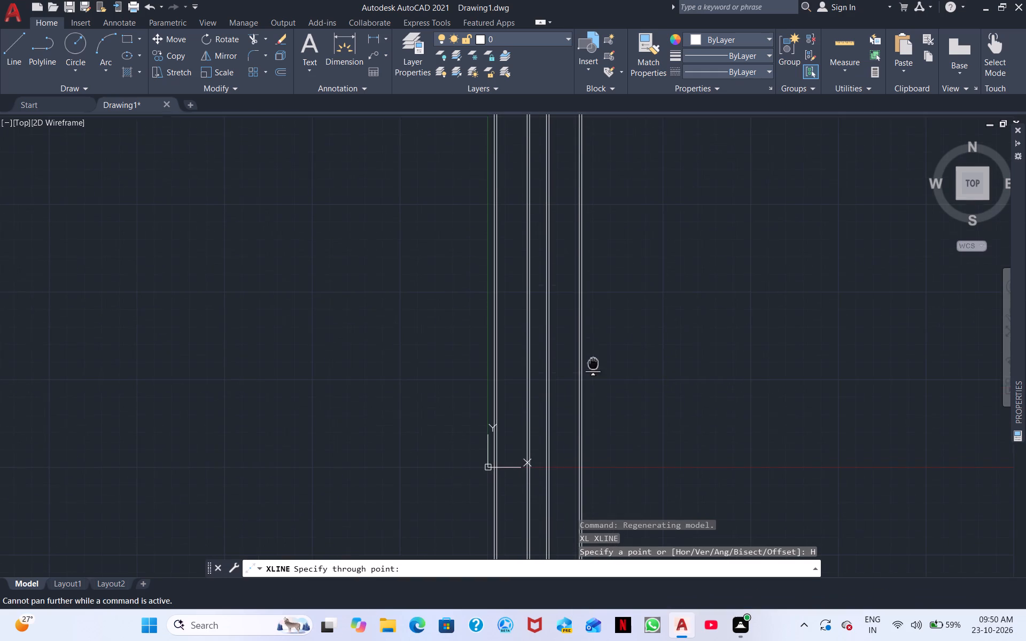
{"action": "middle_click_drag", "start_coordinate": [593, 366], "coordinate": [383, 496]}
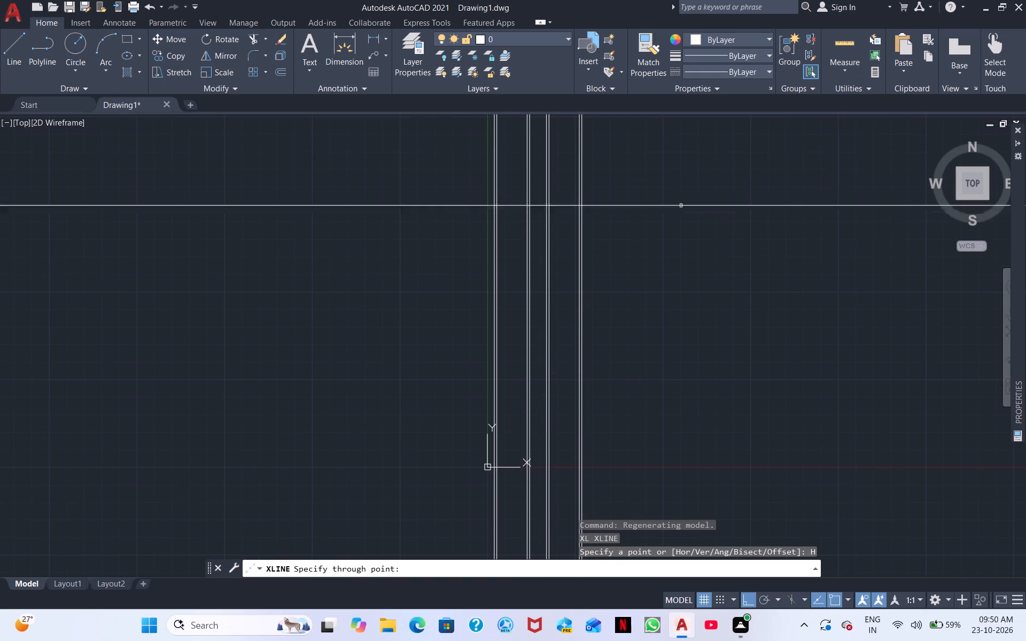
{"action": "scroll", "coordinate": [565, 198], "scroll_direction": "up", "scroll_amount": 3}
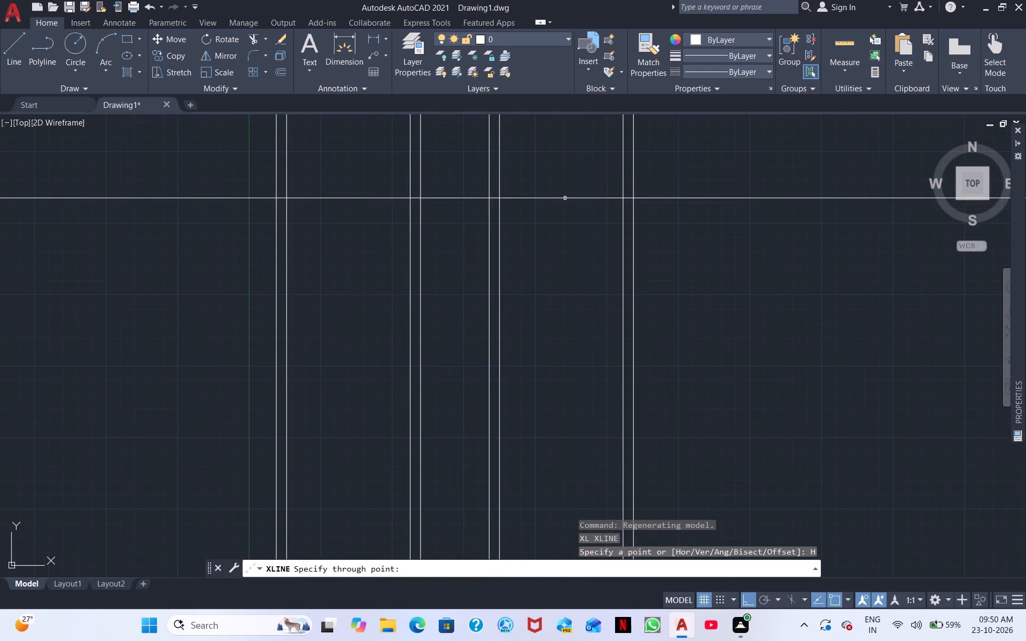
{"action": "left_click", "coordinate": [636, 195]}
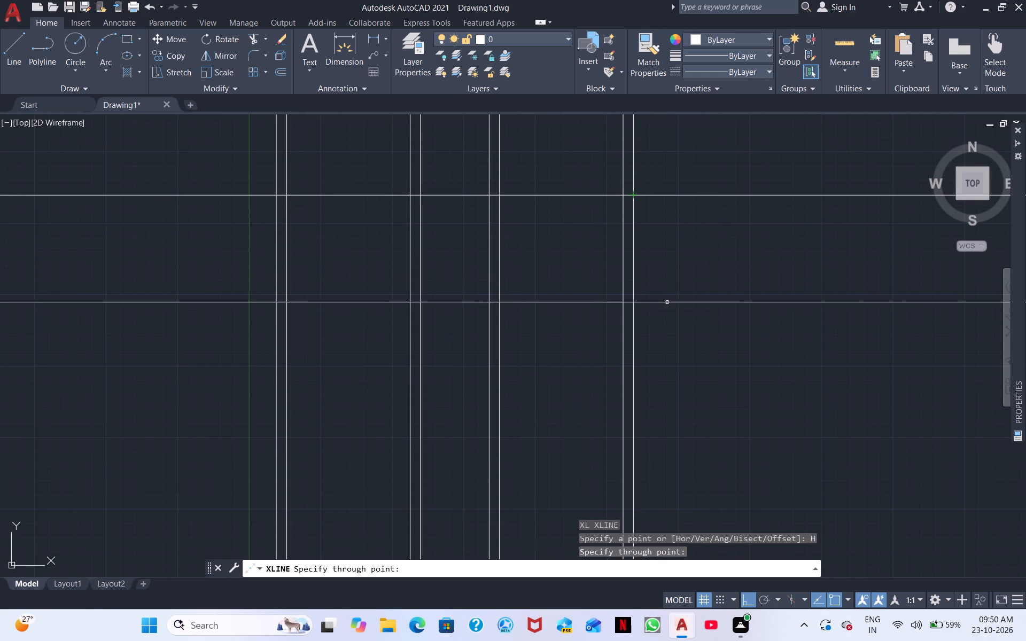
{"action": "right_click", "coordinate": [686, 287]}
Offset the horizontal construction line 9" downward to form the top outer wall's thickness.
{"action": "middle_click_drag", "start_coordinate": [726, 318], "coordinate": [646, 323]}
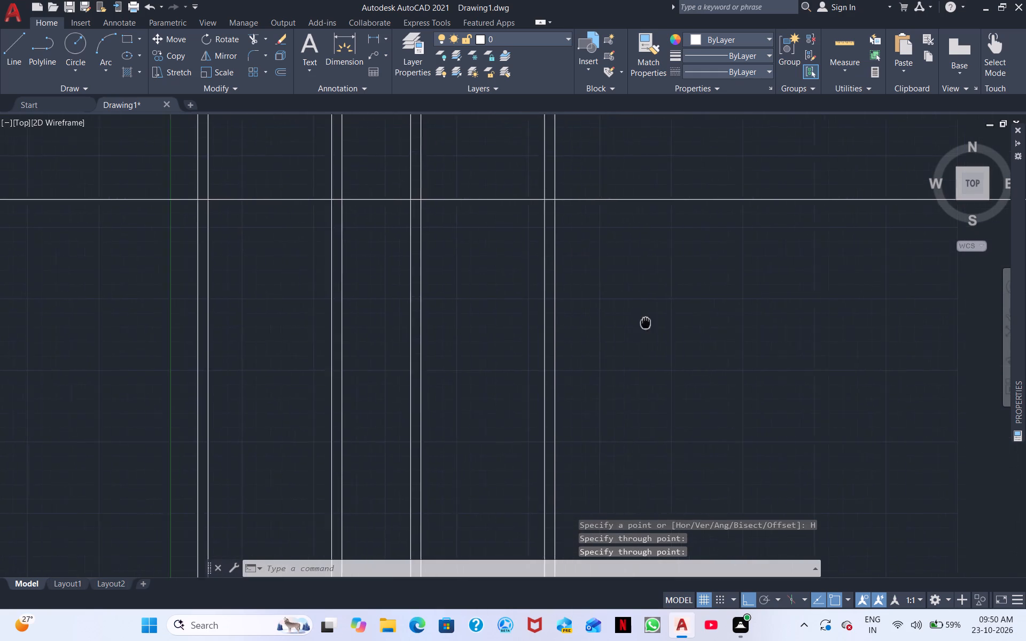
{"action": "middle_click_drag", "start_coordinate": [646, 323], "coordinate": [715, 379]}
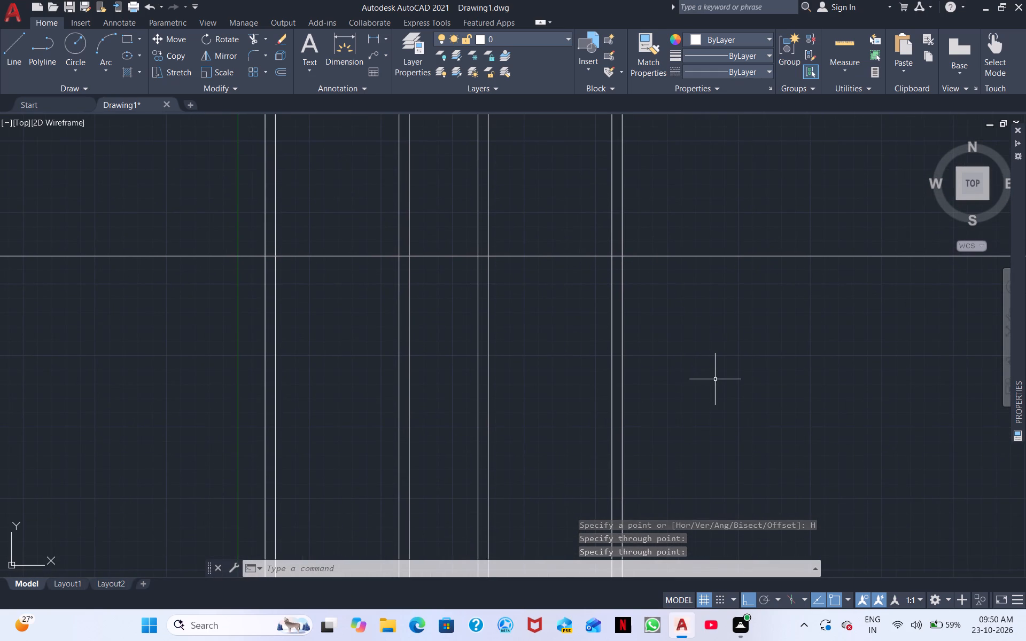
{"action": "type", "text": "O"}
{"action": "key", "text": "space"}
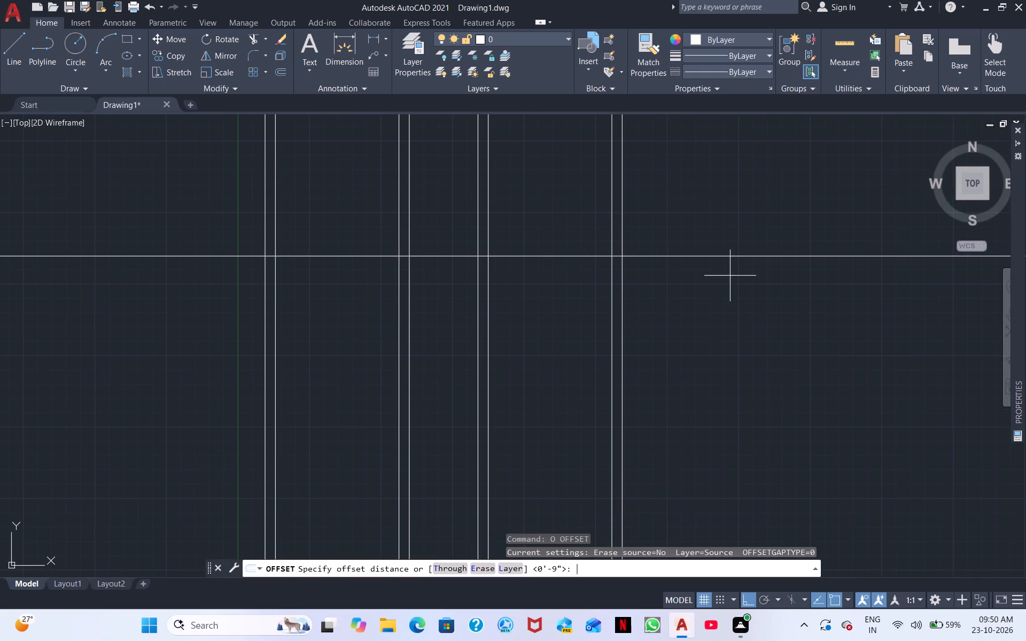
{"action": "key", "text": "Return"}
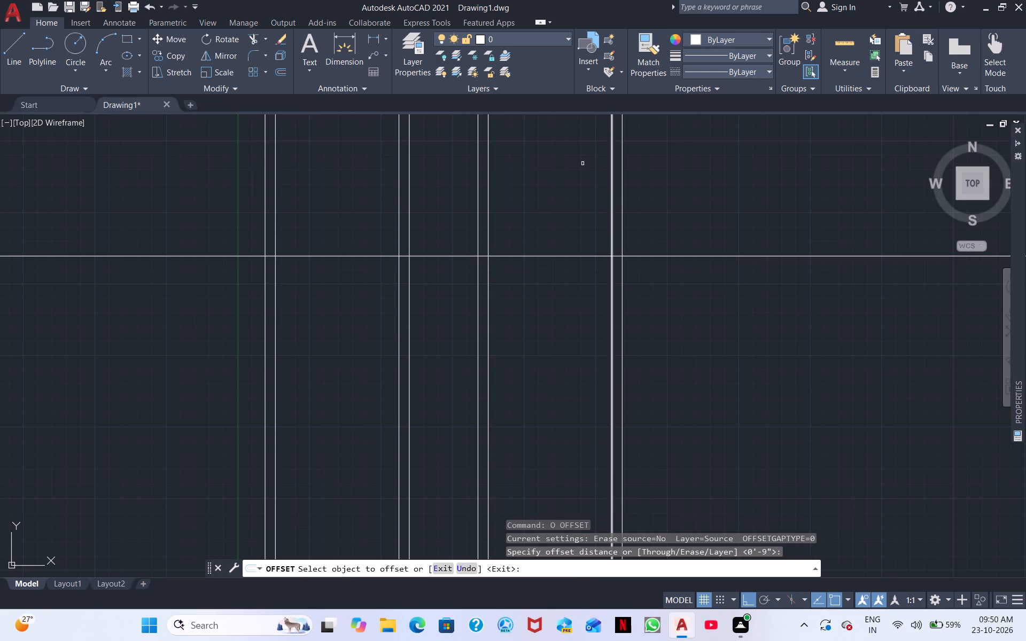
{"action": "left_click", "coordinate": [447, 256]}
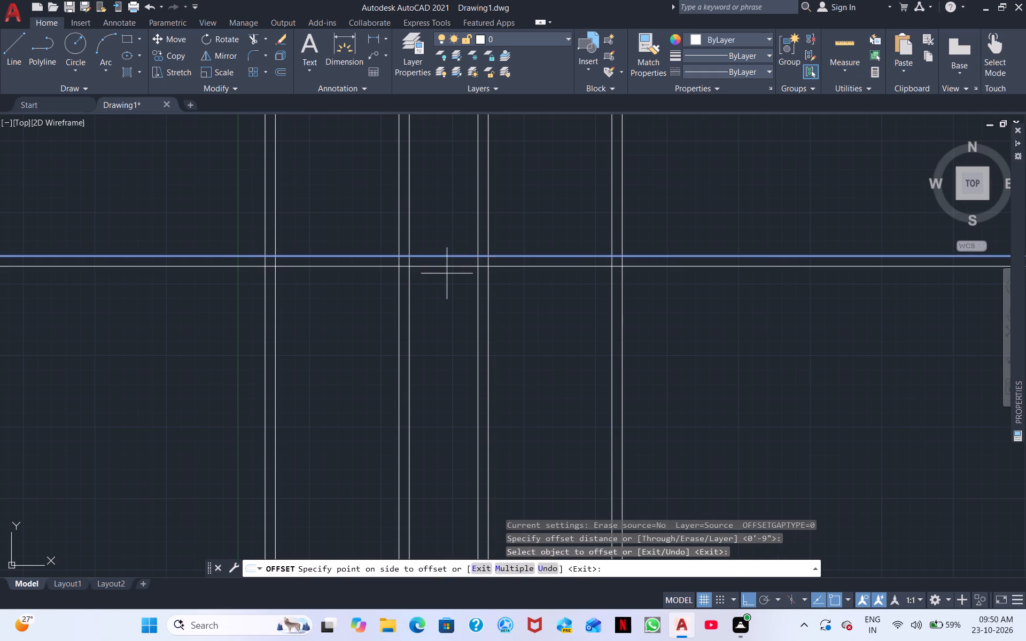
{"action": "left_click", "coordinate": [447, 273]}
{"action": "right_click", "coordinate": [582, 327]}
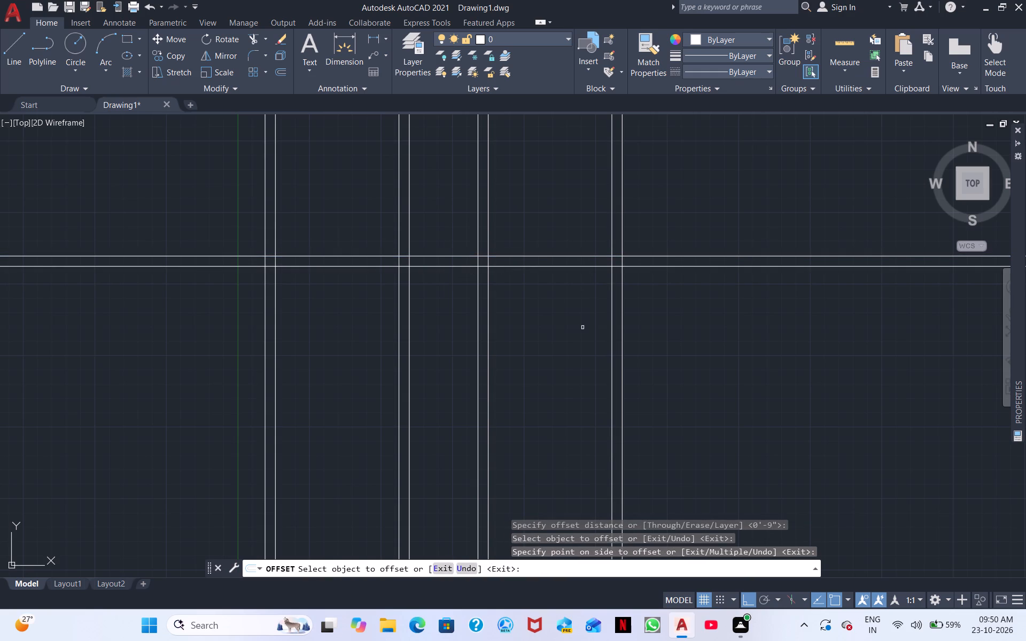
{"action": "left_click", "coordinate": [626, 352]}
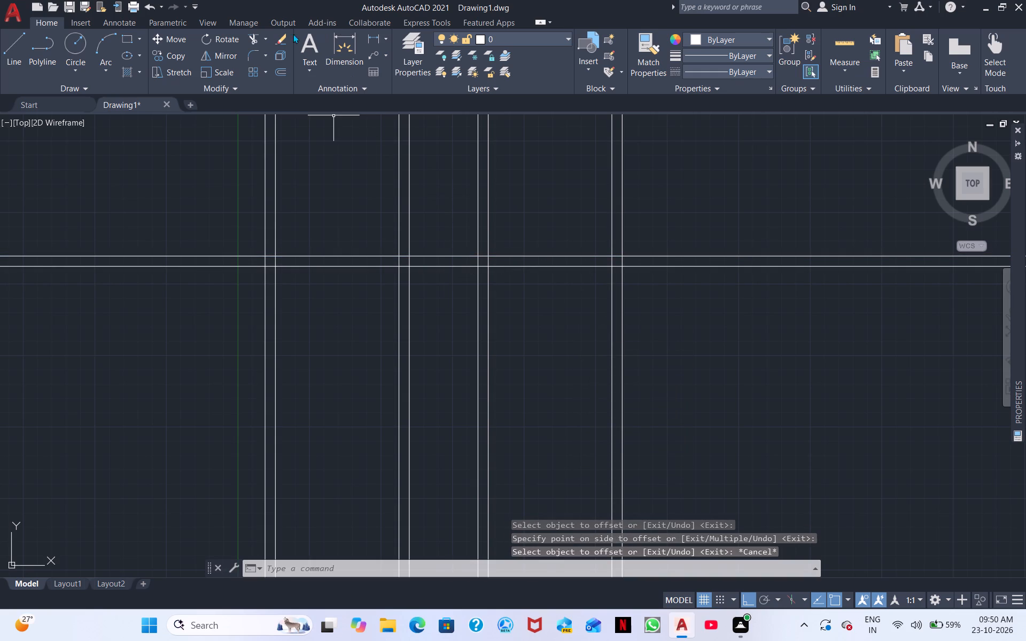
Trim the vertical lines above the top wall and the horizontal lines extending beyond the left and right outer walls.
{"action": "left_click", "coordinate": [257, 44]}
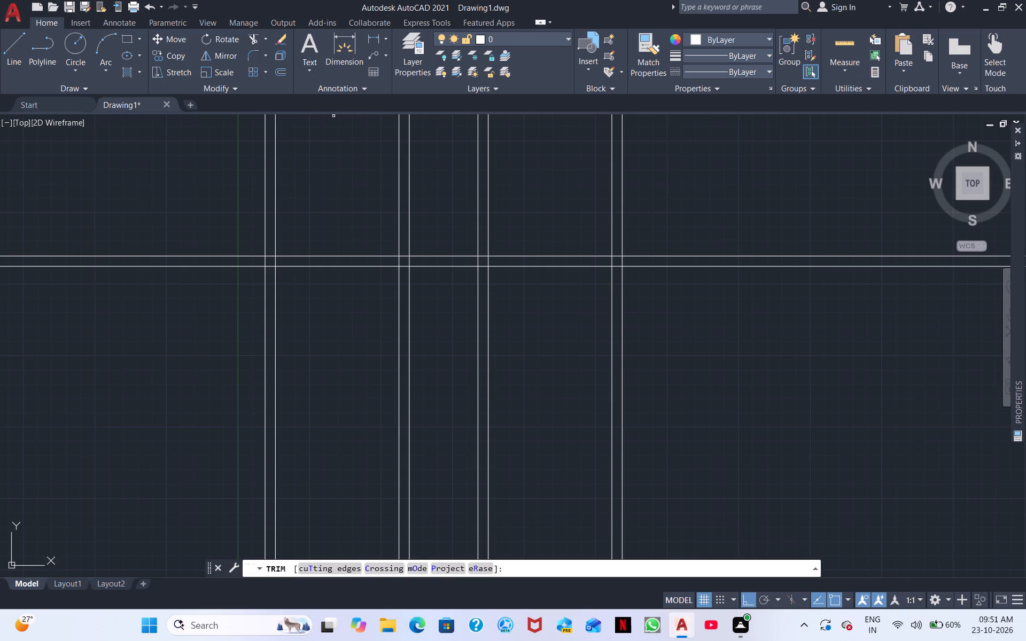
{"action": "left_click", "coordinate": [211, 267]}
{"action": "left_click", "coordinate": [223, 254]}
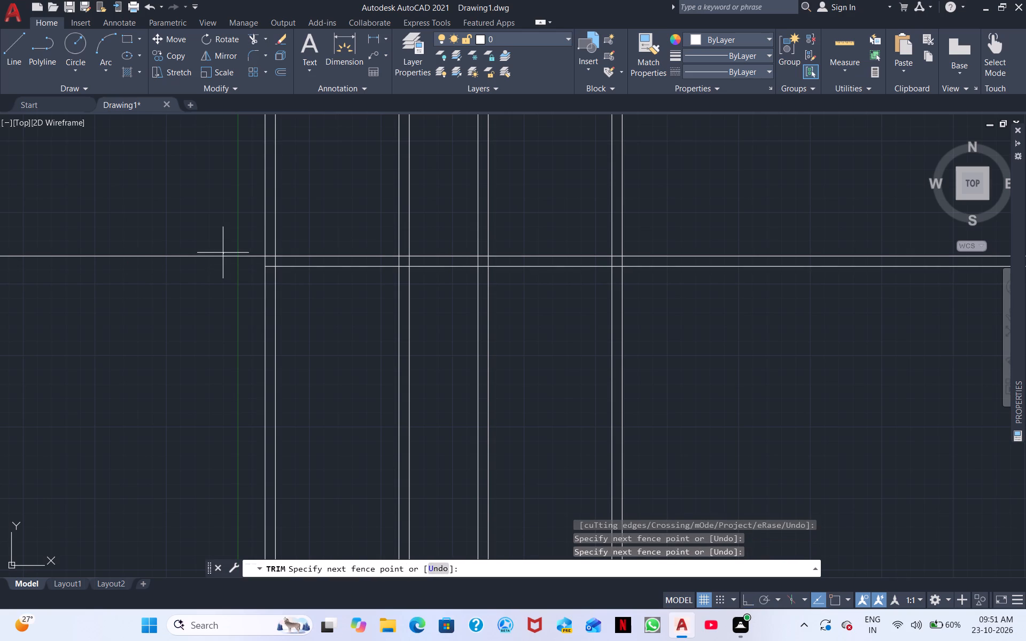
{"action": "left_click_drag", "start_coordinate": [223, 253], "coordinate": [214, 277]}
{"action": "left_click_drag", "start_coordinate": [234, 213], "coordinate": [379, 210]}
{"action": "left_click_drag", "start_coordinate": [227, 210], "coordinate": [351, 194]}
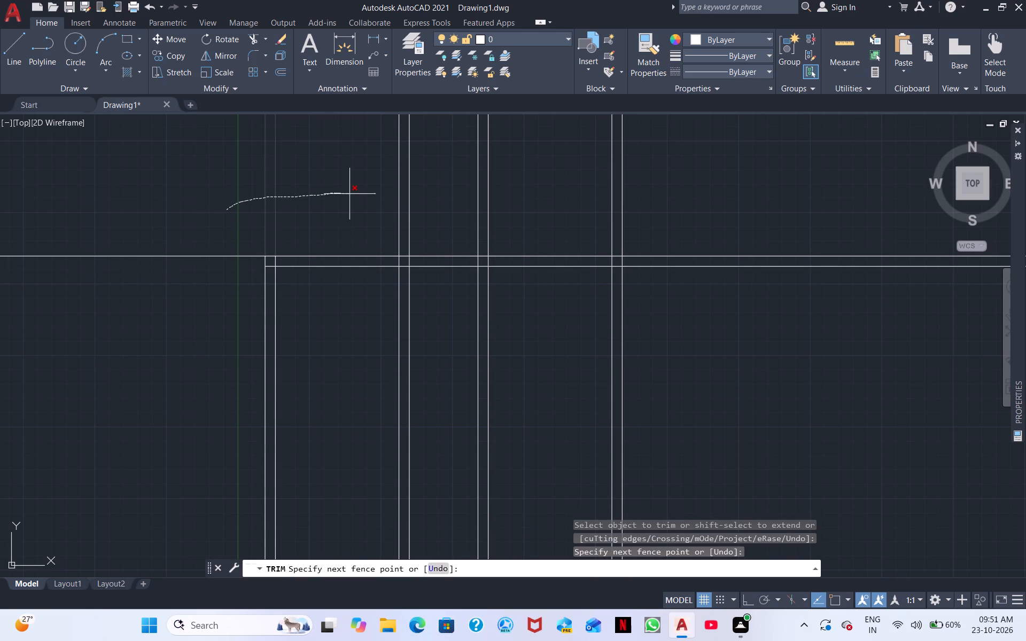
{"action": "left_click_drag", "start_coordinate": [351, 194], "coordinate": [724, 341]}
{"action": "left_click_drag", "start_coordinate": [196, 234], "coordinate": [191, 262]}
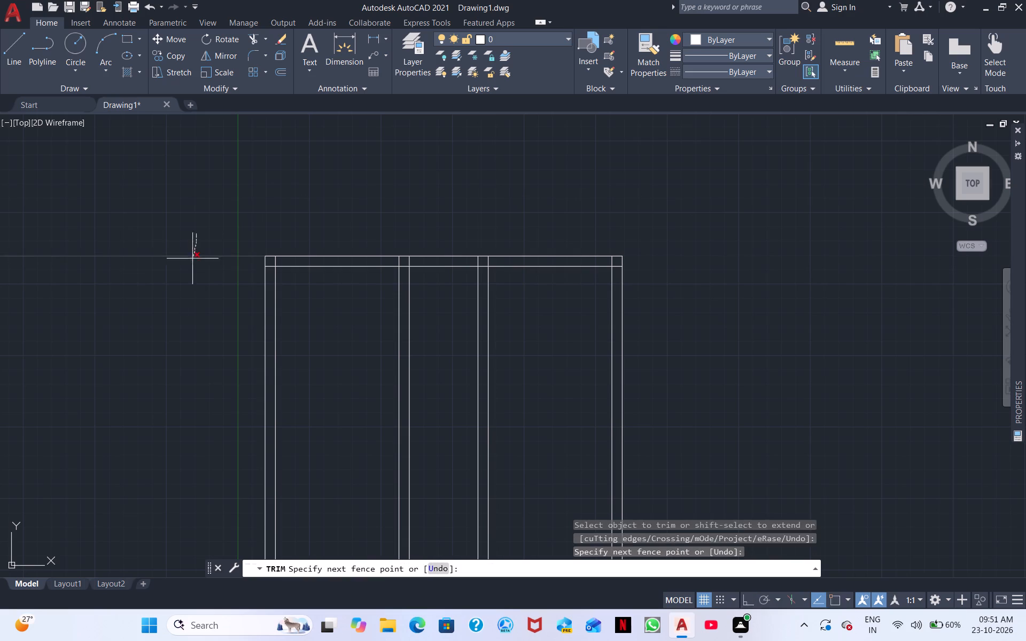
{"action": "left_click_drag", "start_coordinate": [191, 262], "coordinate": [185, 284]}
{"action": "right_click", "coordinate": [706, 193]}
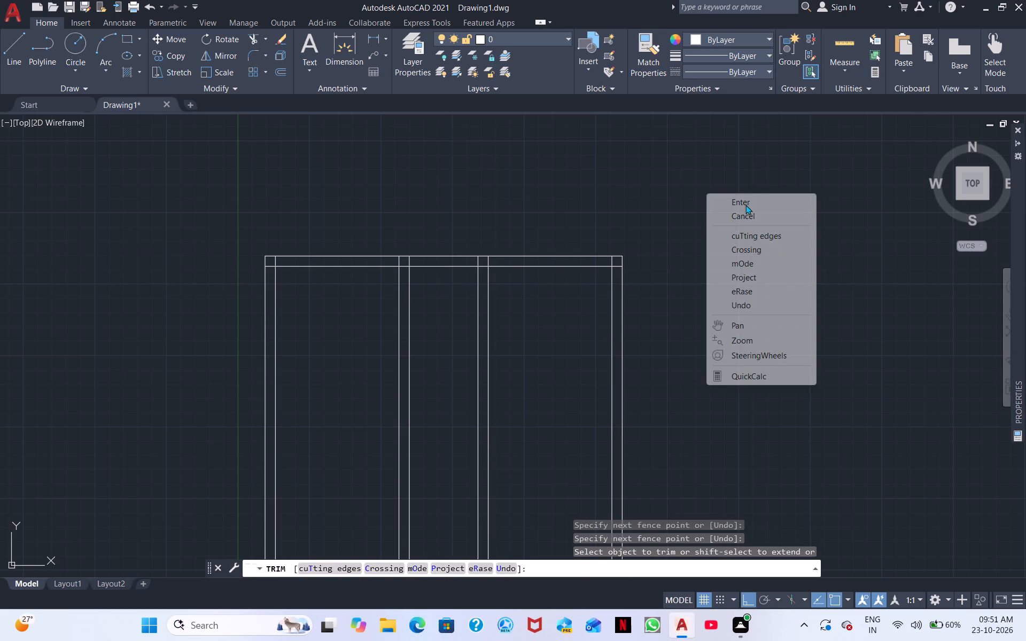
{"action": "left_click", "coordinate": [745, 205]}
Dismiss the OneDrive cloud storage notification.
{"action": "middle_click_drag", "start_coordinate": [734, 310], "coordinate": [708, 255]}
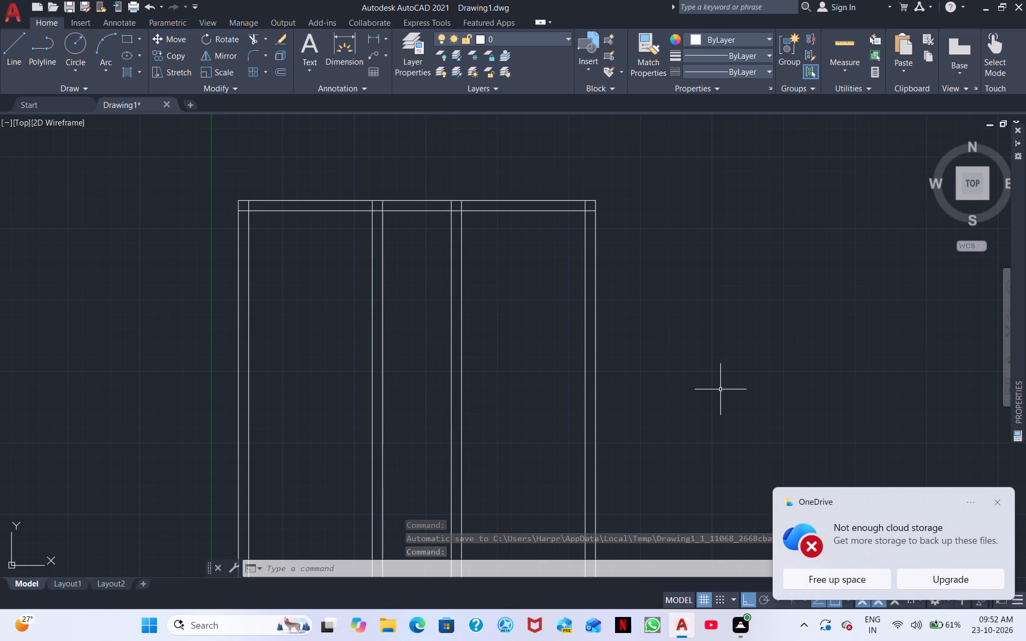
{"action": "left_click", "coordinate": [999, 498]}
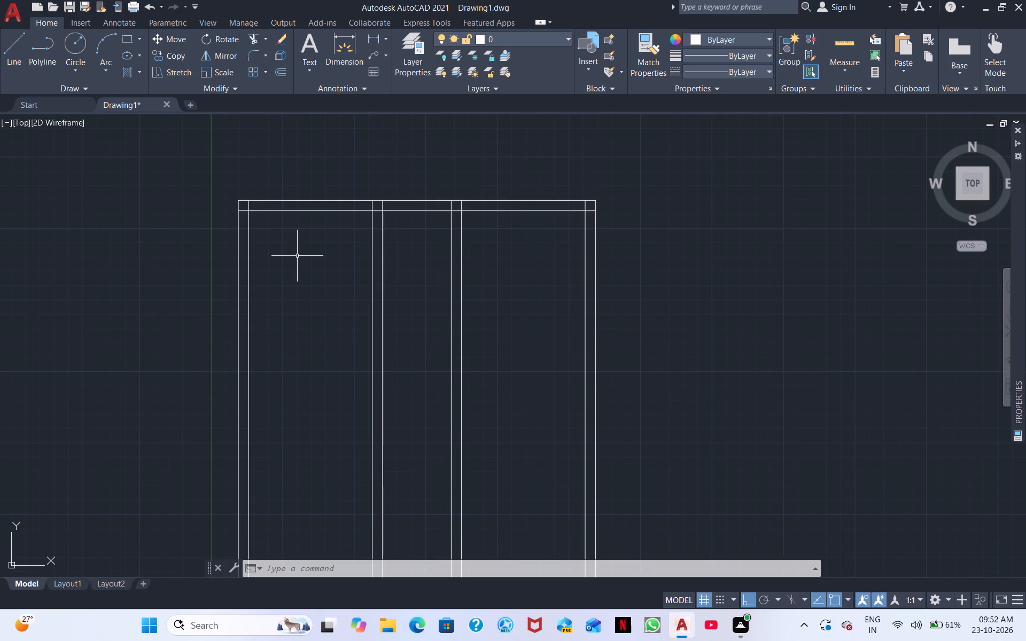
Offset the inner face of the top wall 10'6" downward for the depth of the top row of rooms.
{"action": "type", "text": "O"}
{"action": "key", "text": "space"}
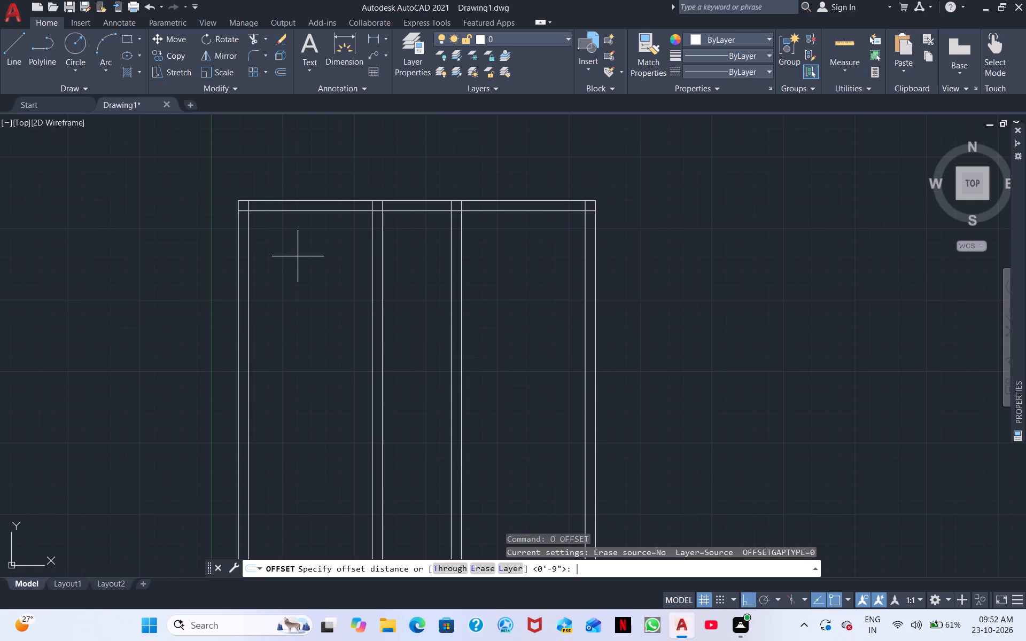
{"action": "type", "text": "10'"}
{"action": "key", "text": "6"}
{"action": "key", "text": "shift+quotedbl"}
{"action": "key", "text": "Return"}
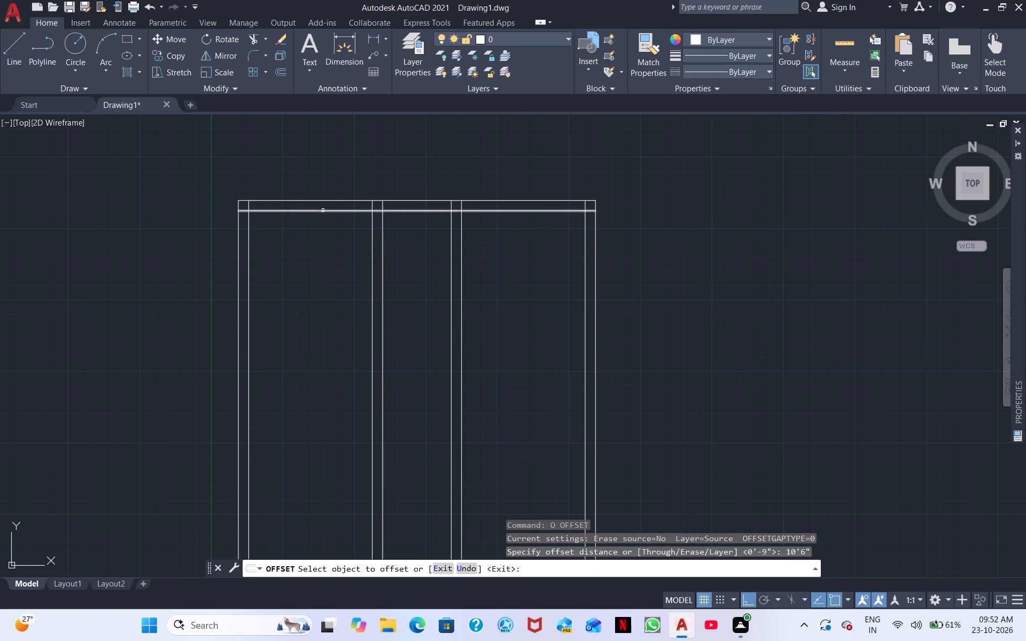
{"action": "left_click", "coordinate": [323, 212]}
{"action": "left_click", "coordinate": [314, 252]}
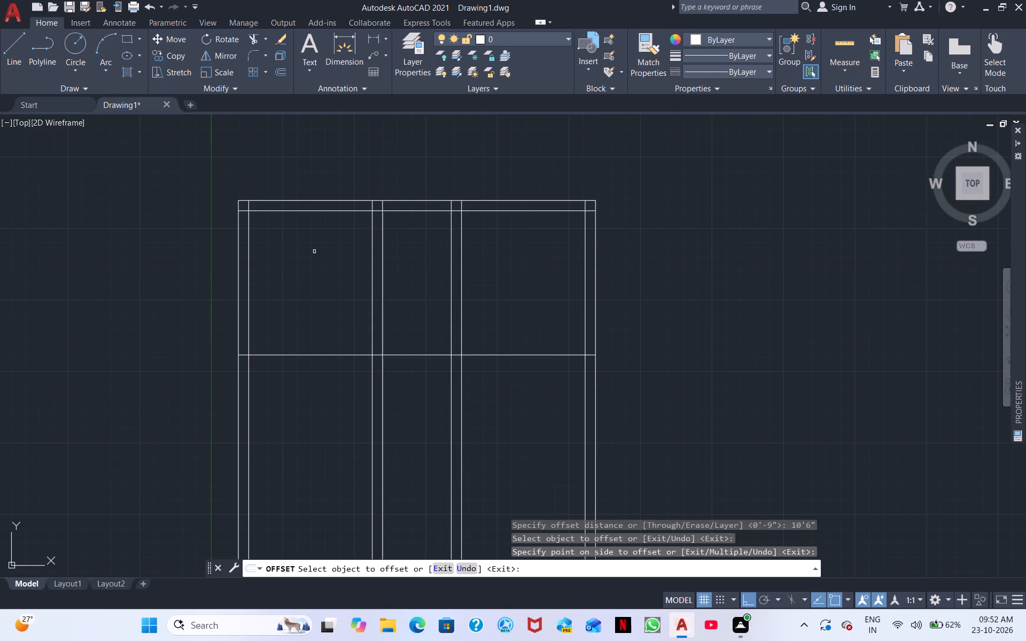
{"action": "key", "text": "space"}
Offset the new horizontal line 9" downward to form the cross wall below the top rooms.
{"action": "key", "text": "space"}
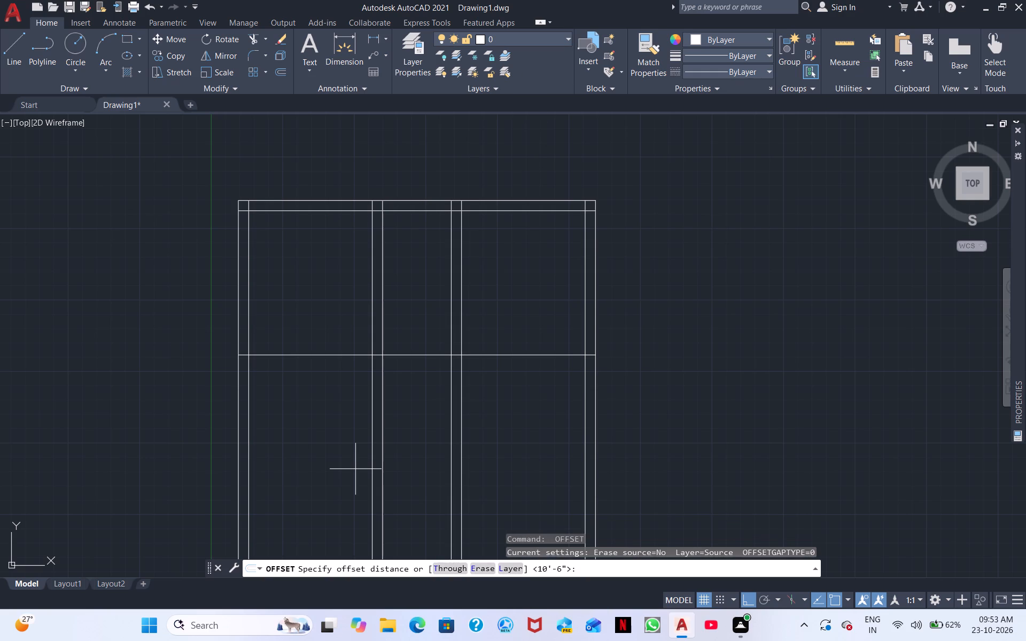
{"action": "type", "text": "9\""}
{"action": "key", "text": "Return"}
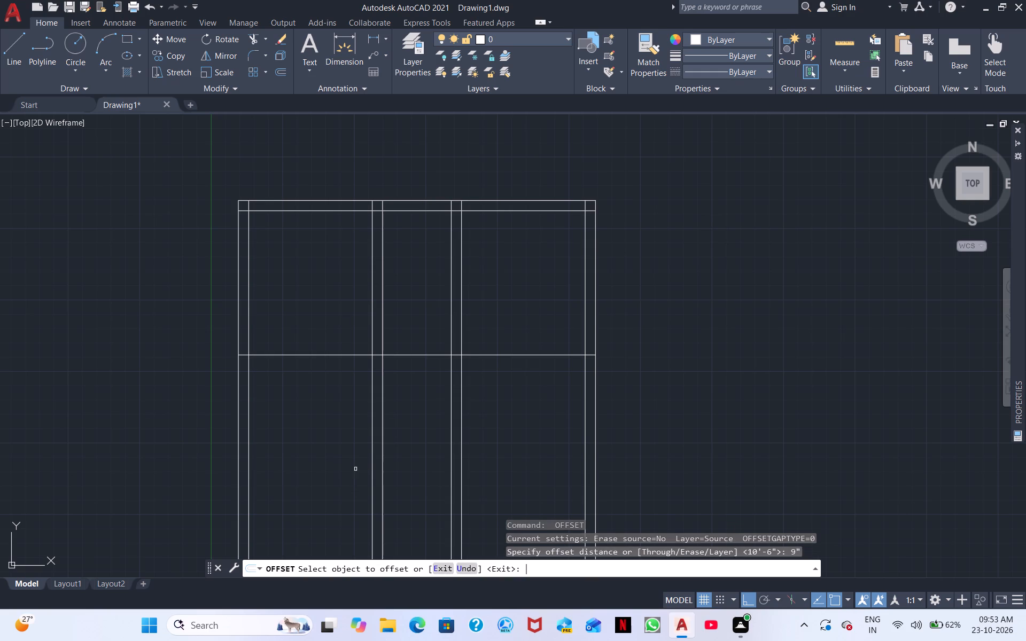
{"action": "left_click", "coordinate": [305, 353]}
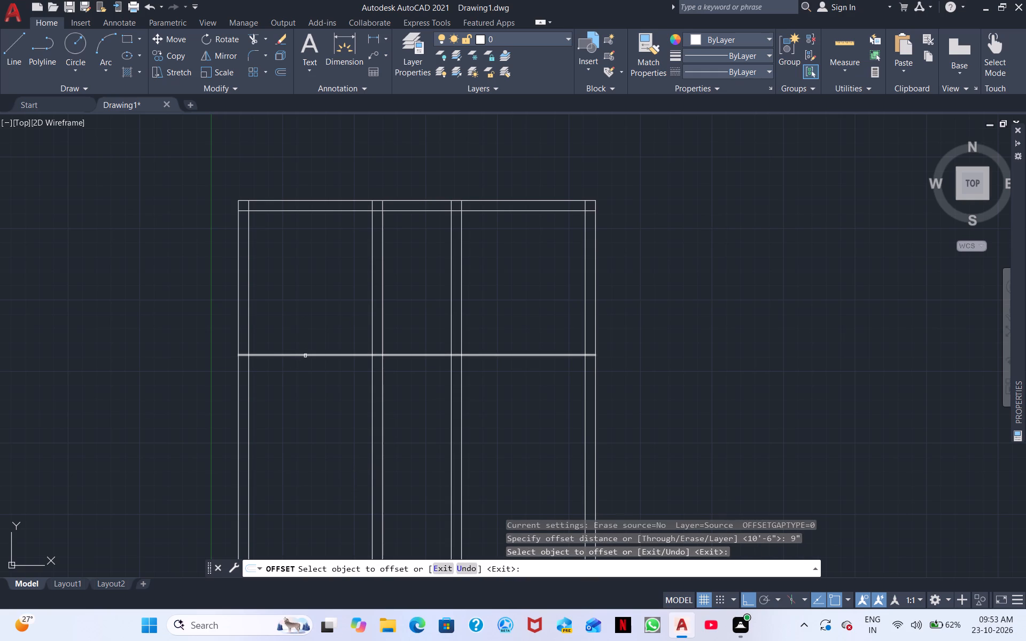
{"action": "left_click", "coordinate": [306, 354]}
{"action": "left_click", "coordinate": [299, 379]}
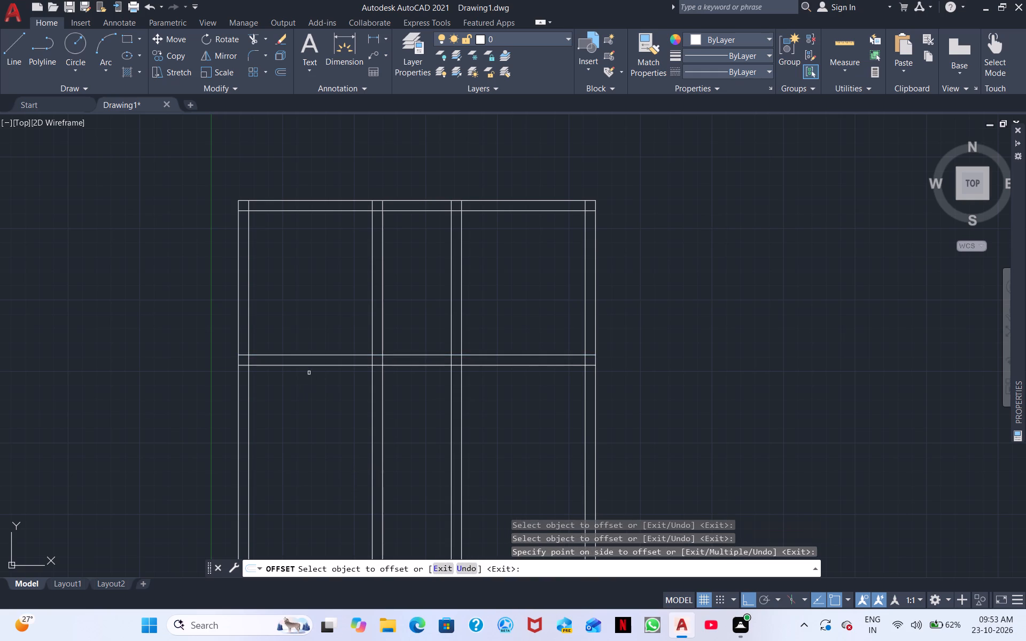
Offset the lower line of the cross wall 11' downward for the depth of the middle row of rooms.
{"action": "key", "text": "space"}
{"action": "key", "text": "space"}
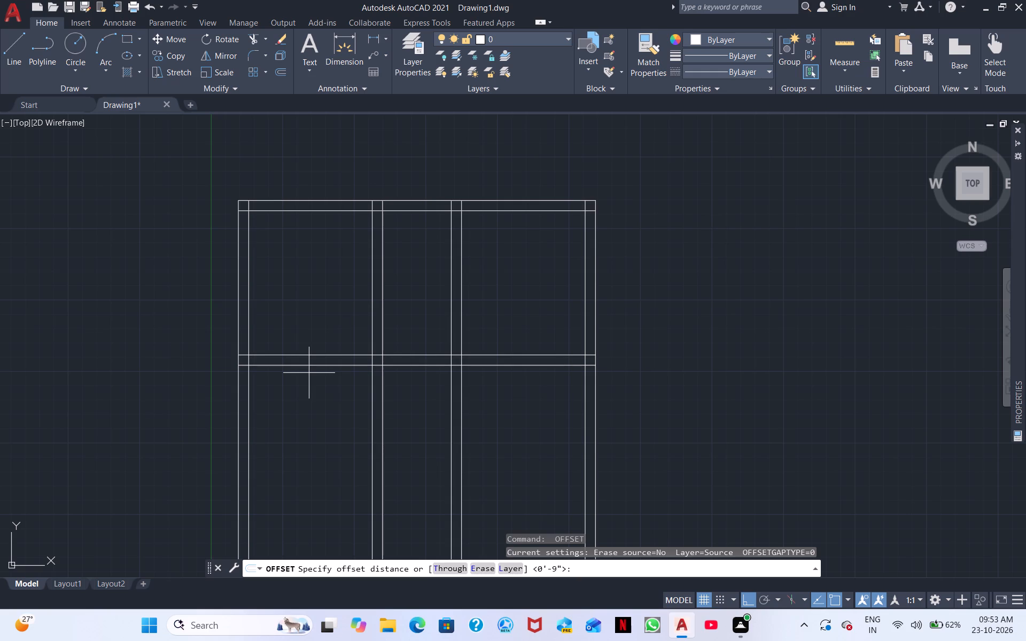
{"action": "type", "text": "11'"}
{"action": "key", "text": "space"}
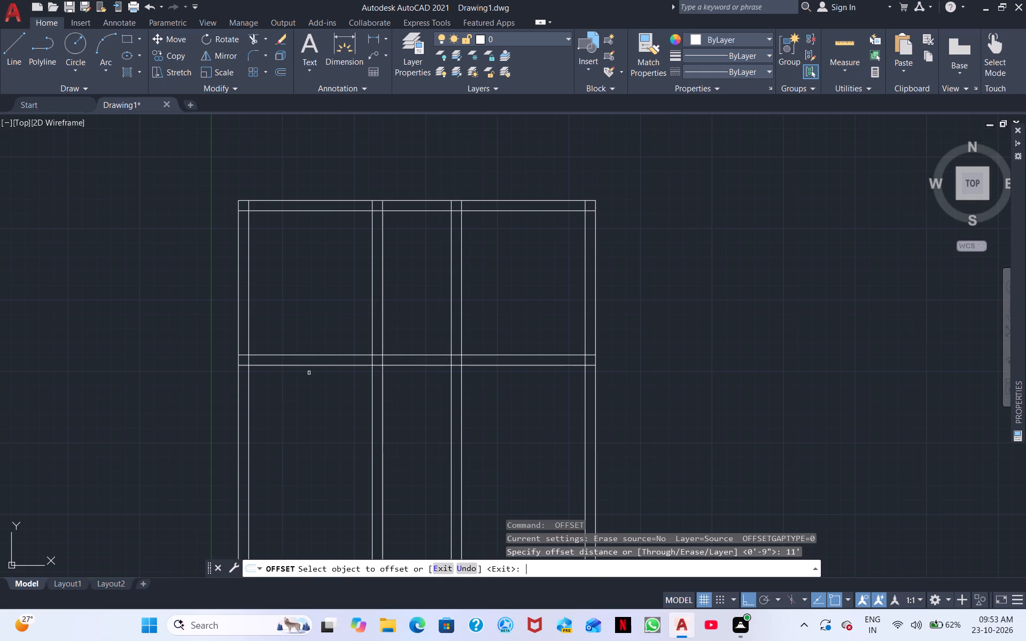
{"action": "left_click_drag", "start_coordinate": [317, 364], "coordinate": [316, 372]}
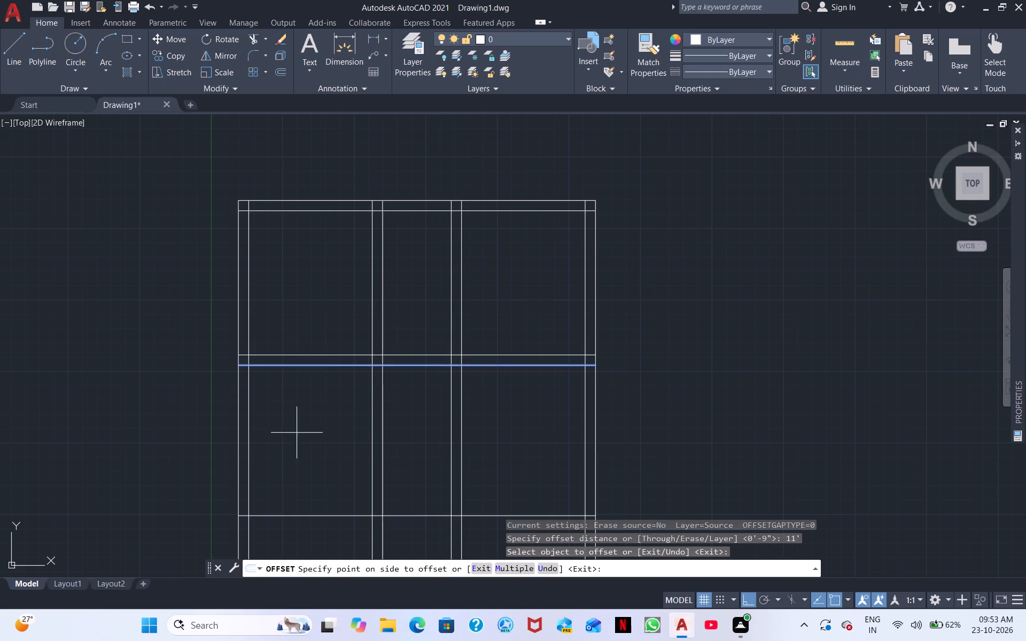
{"action": "left_click", "coordinate": [297, 433]}
{"action": "middle_click_drag", "start_coordinate": [339, 473], "coordinate": [366, 378]}
{"action": "key", "text": "space"}
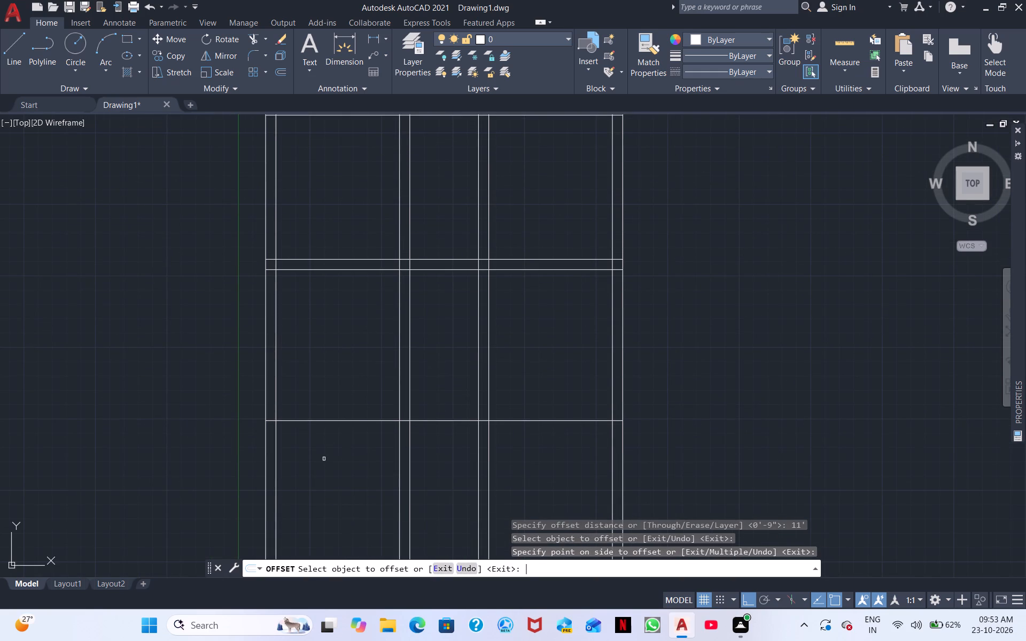
Offset the new horizontal line 9" downward to form the cross wall below the middle rooms.
{"action": "key", "text": "space"}
{"action": "type", "text": "9\""}
{"action": "key", "text": "Return"}
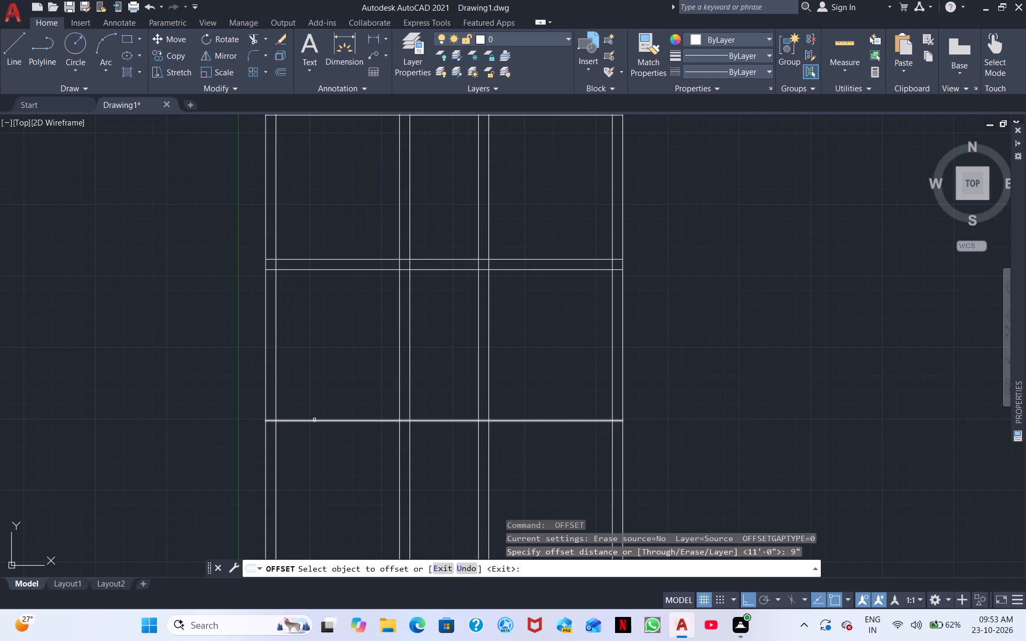
{"action": "left_click_drag", "start_coordinate": [314, 420], "coordinate": [313, 425]}
{"action": "left_click", "coordinate": [307, 445]}
{"action": "key", "text": "space"}
Start another Offset for the next horizontal line of the plan.
{"action": "key", "text": "space"}
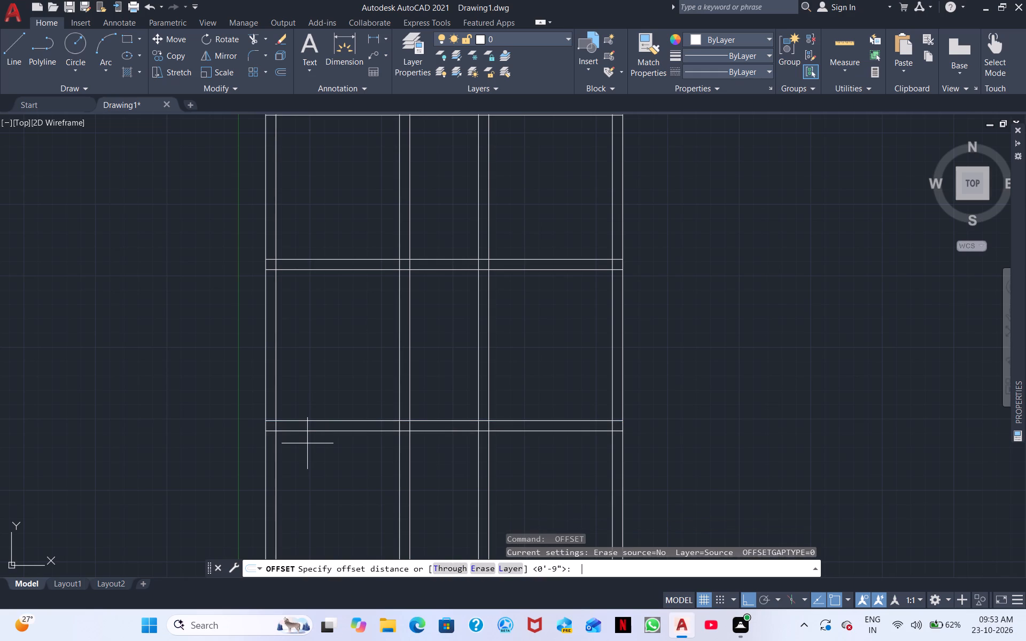
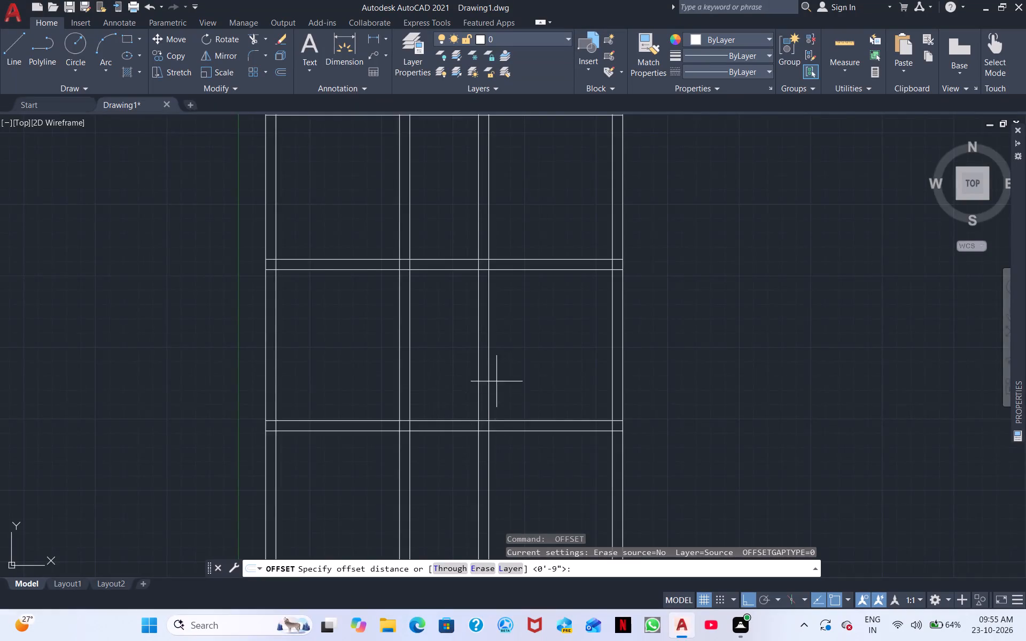
Offset the lower line of the cross wall below the middle rooms 6'9" downward.
{"action": "scroll", "coordinate": [501, 374], "scroll_direction": "down", "scroll_amount": 1}
{"action": "middle_click_drag", "start_coordinate": [528, 361], "coordinate": [528, 289]}
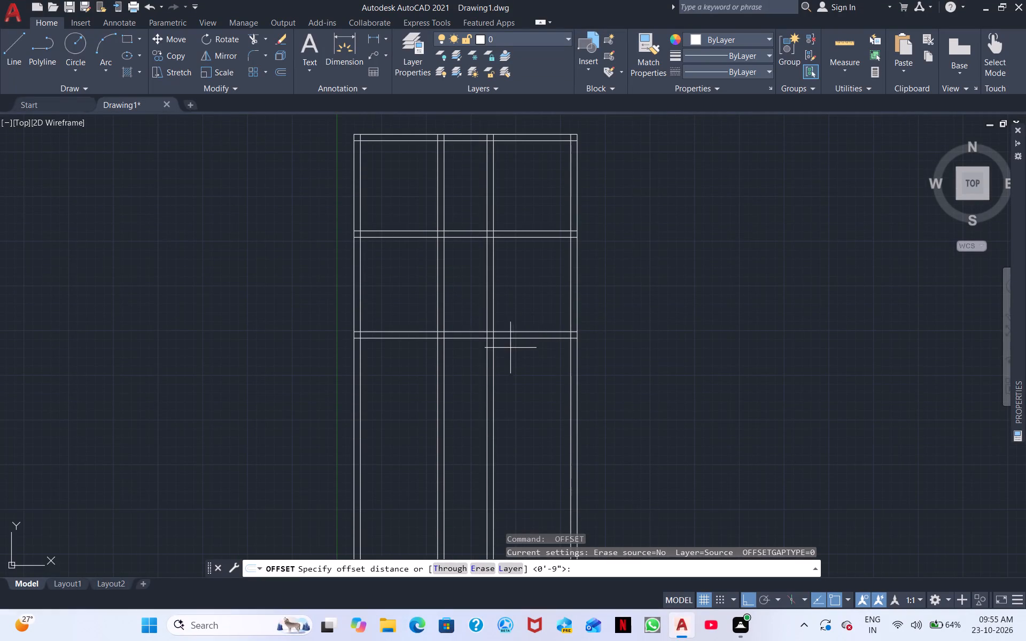
{"action": "scroll", "coordinate": [510, 348], "scroll_direction": "up", "scroll_amount": 2}
{"action": "middle_click_drag", "start_coordinate": [524, 365], "coordinate": [542, 333]}
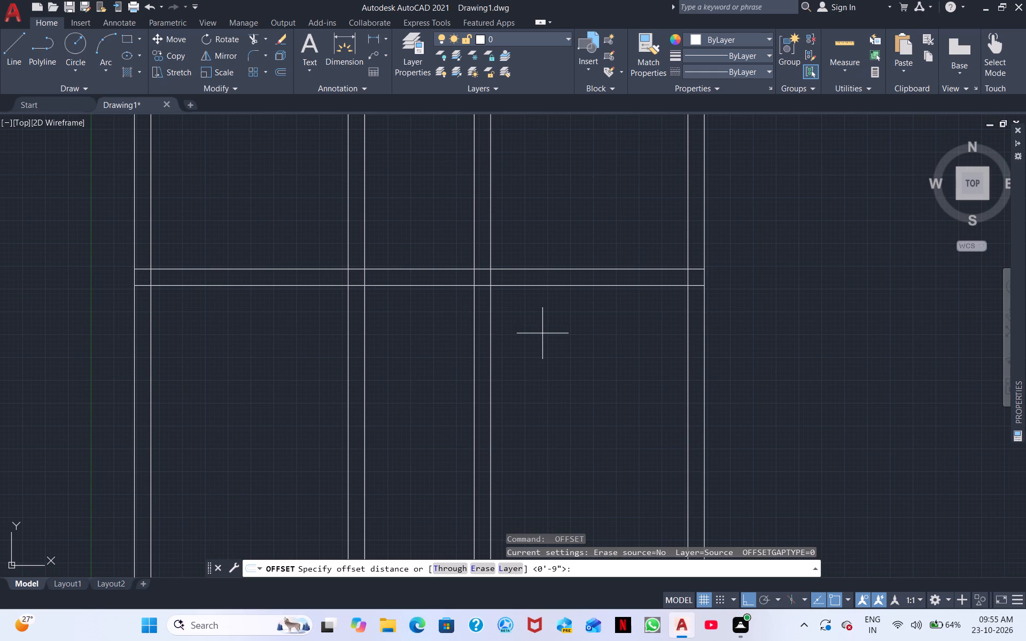
{"action": "type", "text": "6'9"}
{"action": "key", "text": "shift+quotedbl"}
{"action": "key", "text": "Return"}
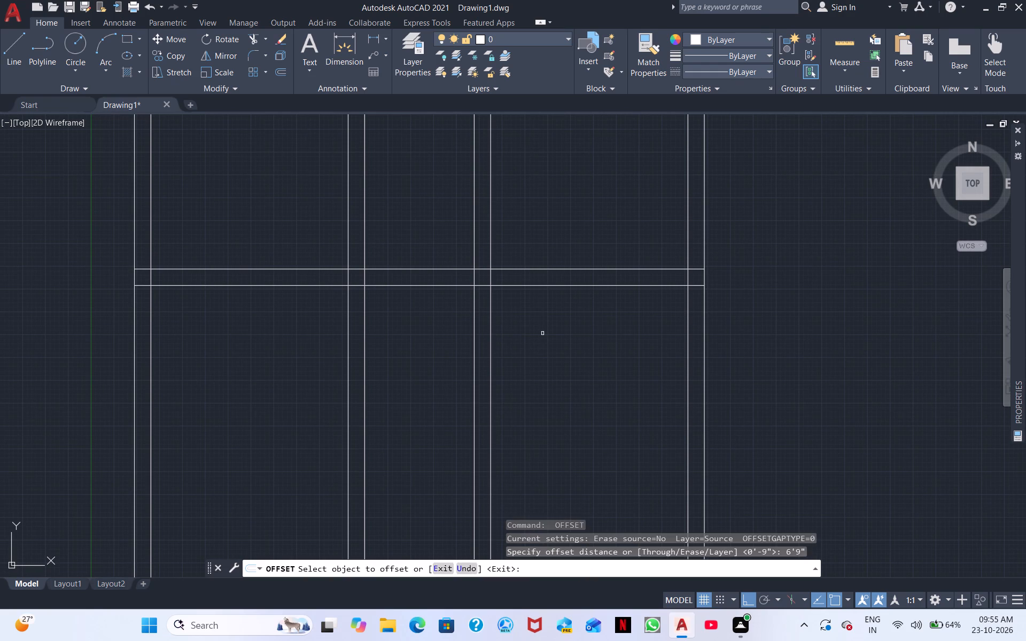
{"action": "left_click", "coordinate": [381, 287]}
{"action": "left_click", "coordinate": [393, 354]}
{"action": "middle_click_drag", "start_coordinate": [421, 330], "coordinate": [375, 176]}
{"action": "scroll", "coordinate": [375, 205], "scroll_direction": "down", "scroll_amount": 1}
{"action": "key", "text": "space"}
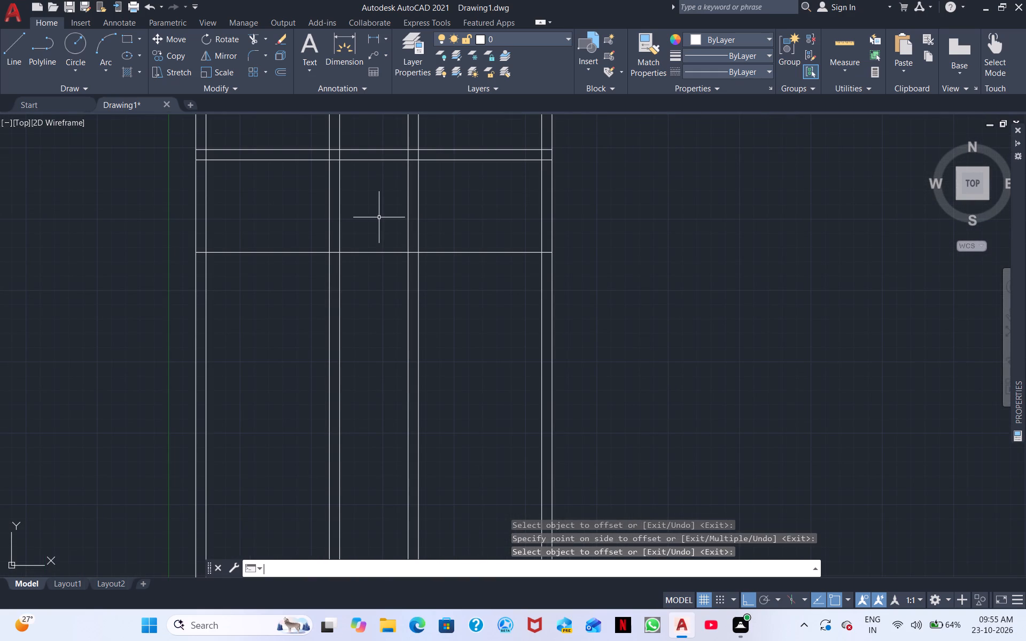
Offset the new horizontal line 6" downward to form a thin partition wall.
{"action": "key", "text": "space"}
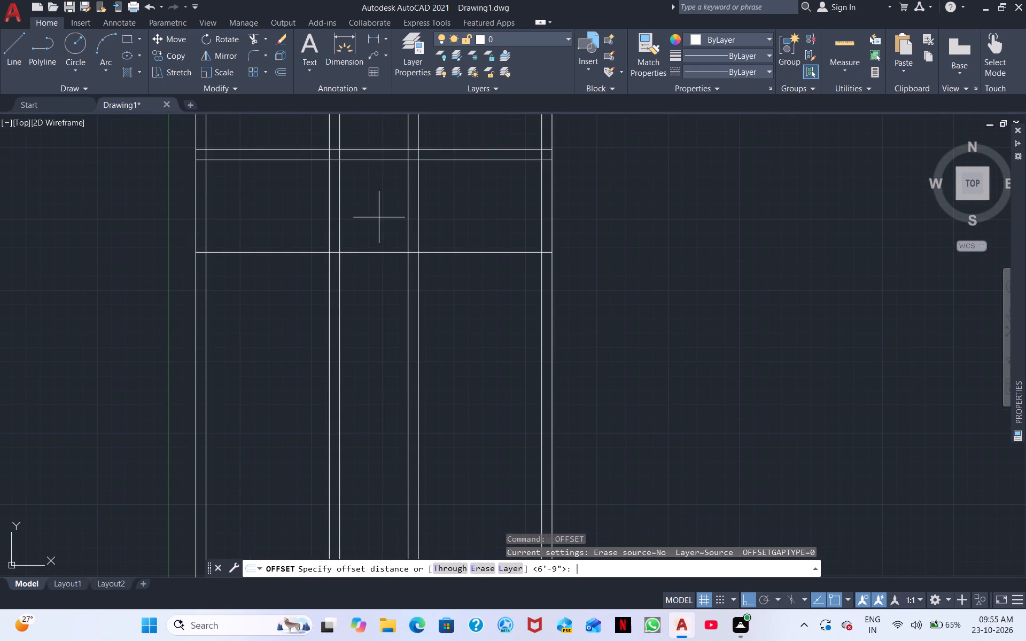
{"action": "key", "text": "6"}
{"action": "key", "text": "shift+quotedbl"}
{"action": "key", "text": "Return"}
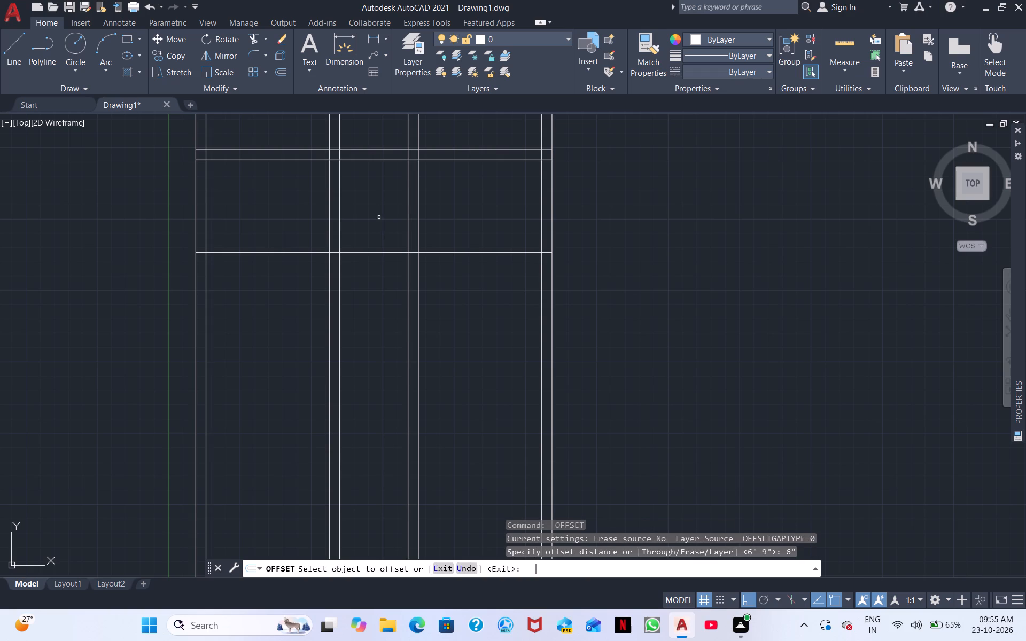
{"action": "left_click", "coordinate": [377, 252]}
{"action": "left_click", "coordinate": [367, 277]}
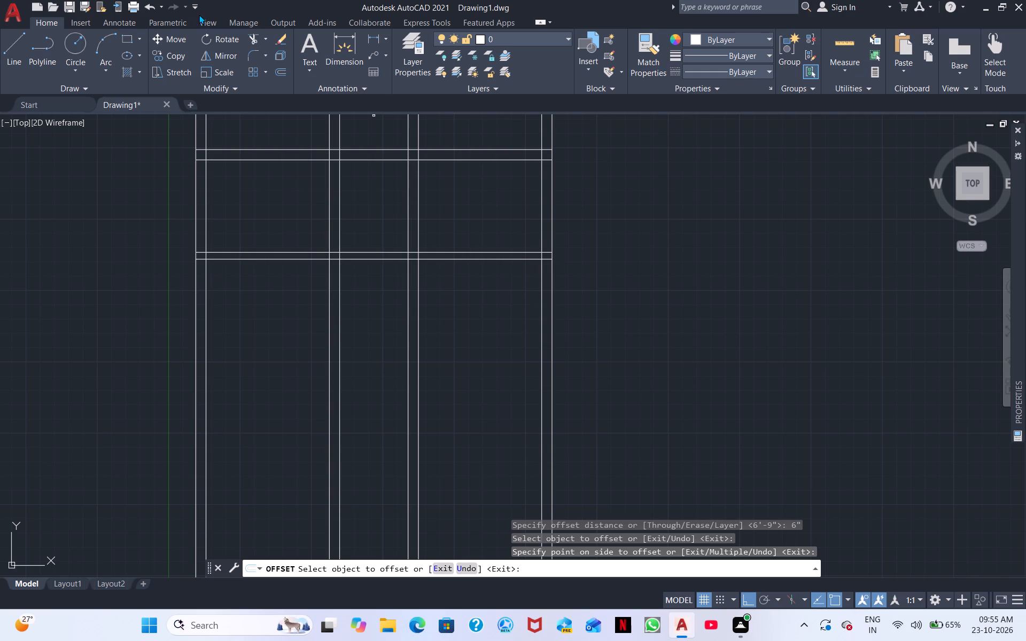
Trim both lines of the 6" partition between the west outer wall's outer face and the first inner vertical wall.
{"action": "left_click", "coordinate": [252, 32]}
{"action": "left_click_drag", "start_coordinate": [252, 223], "coordinate": [242, 307]}
{"action": "left_click", "coordinate": [199, 259]}
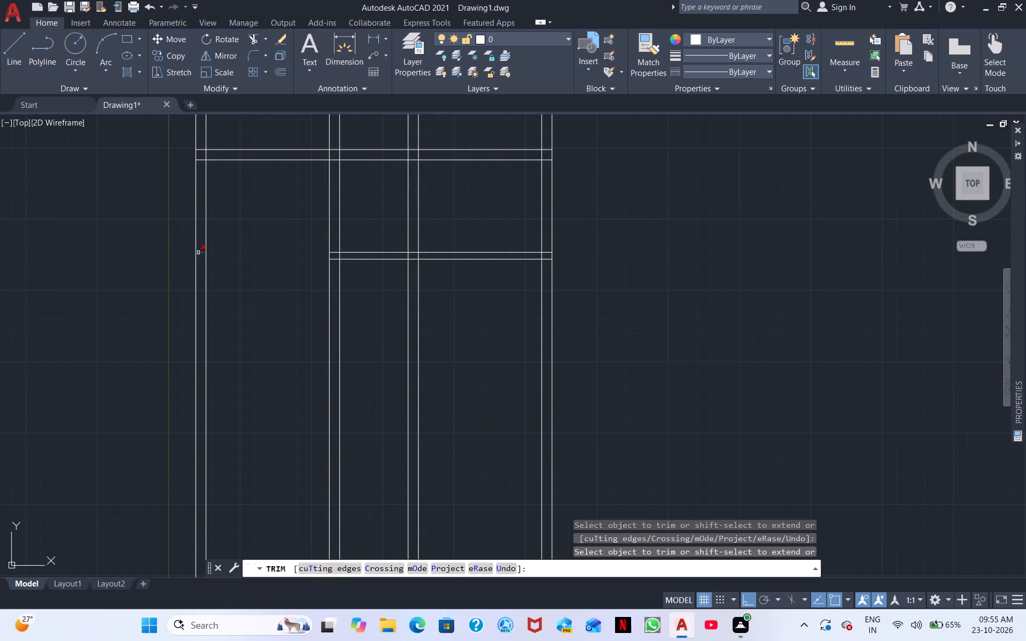
{"action": "left_click", "coordinate": [198, 253]}
{"action": "middle_click_drag", "start_coordinate": [304, 249], "coordinate": [250, 264]}
{"action": "scroll", "coordinate": [250, 264], "scroll_direction": "down", "scroll_amount": 1}
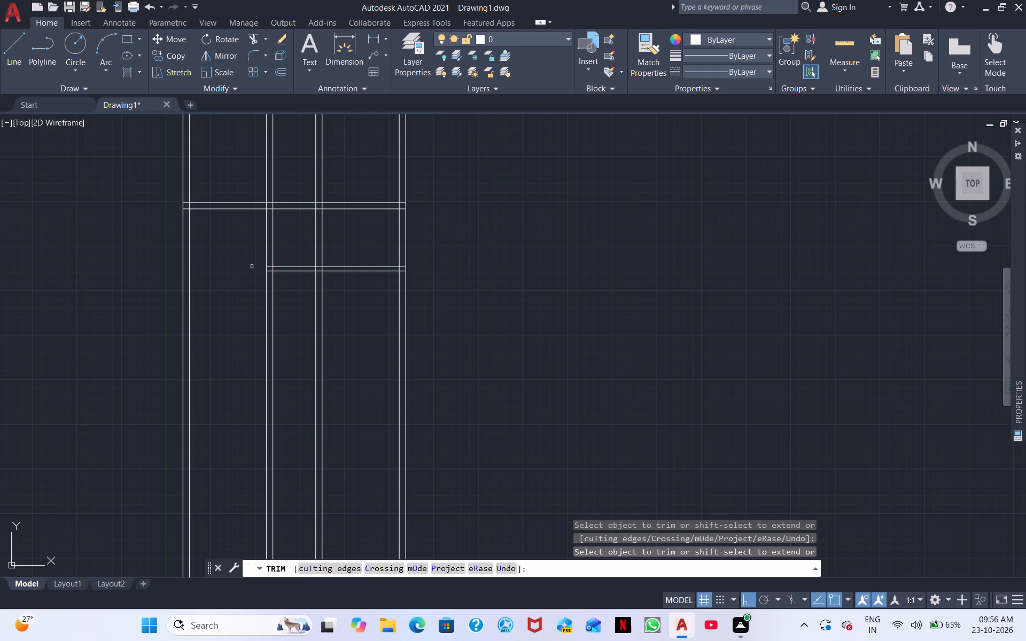
{"action": "right_click", "coordinate": [248, 307]}
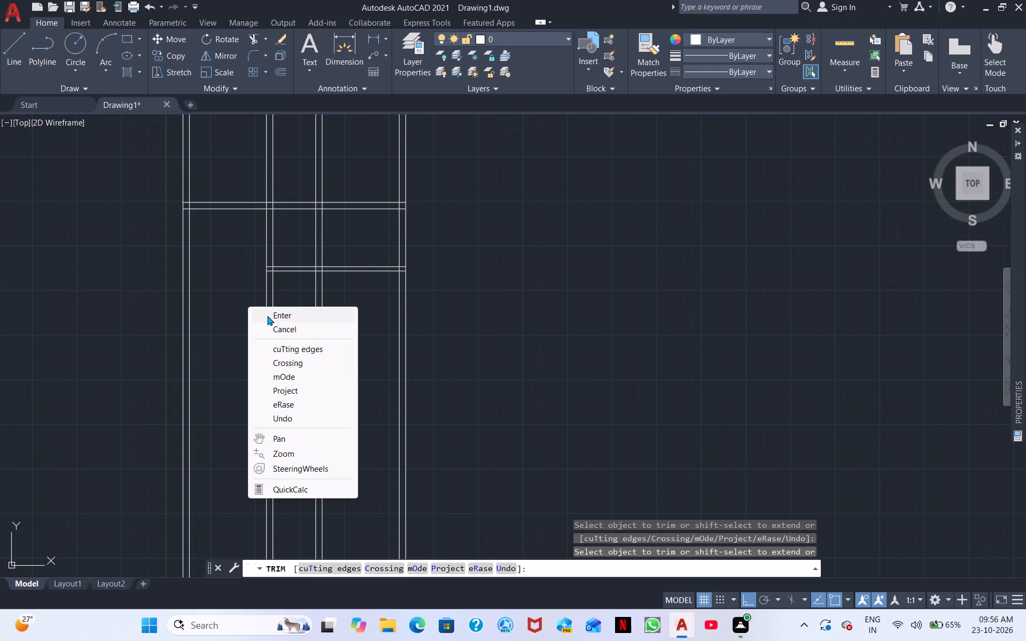
{"action": "left_click", "coordinate": [267, 316]}
Offset the lower line of the 6" partition 7'4.5" downward.
{"action": "middle_click_drag", "start_coordinate": [376, 318], "coordinate": [337, 246]}
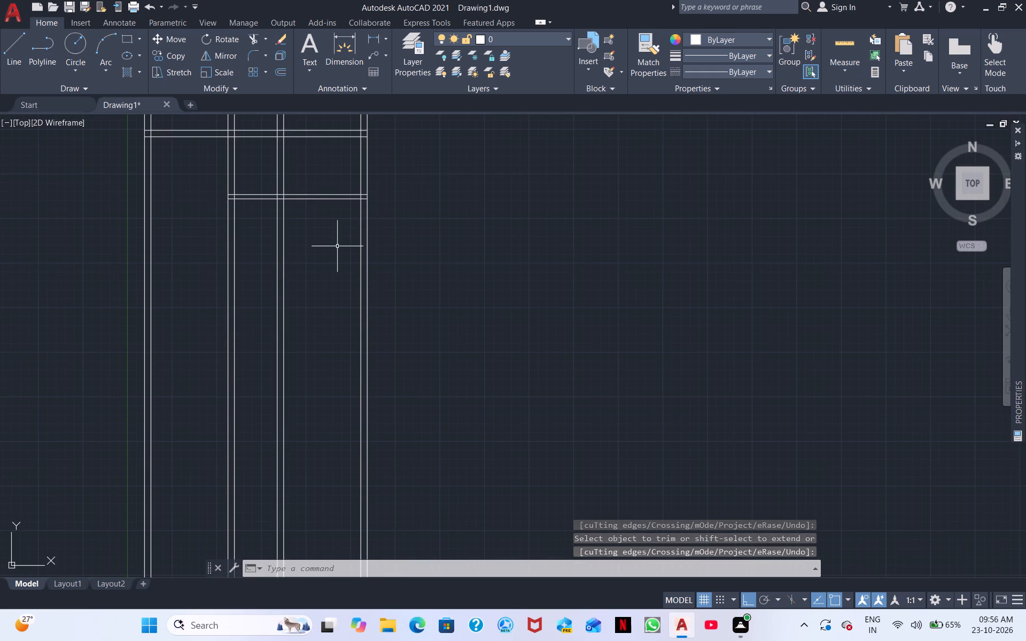
{"action": "type", "text": "O"}
{"action": "key", "text": "space"}
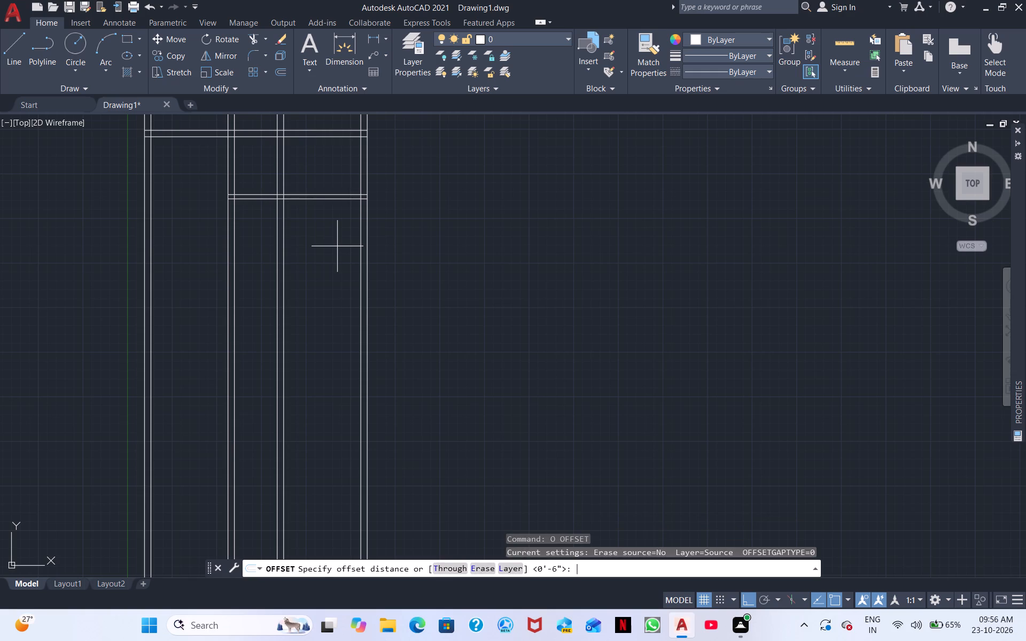
{"action": "type", "text": "7'4.5\""}
{"action": "key", "text": "Return"}
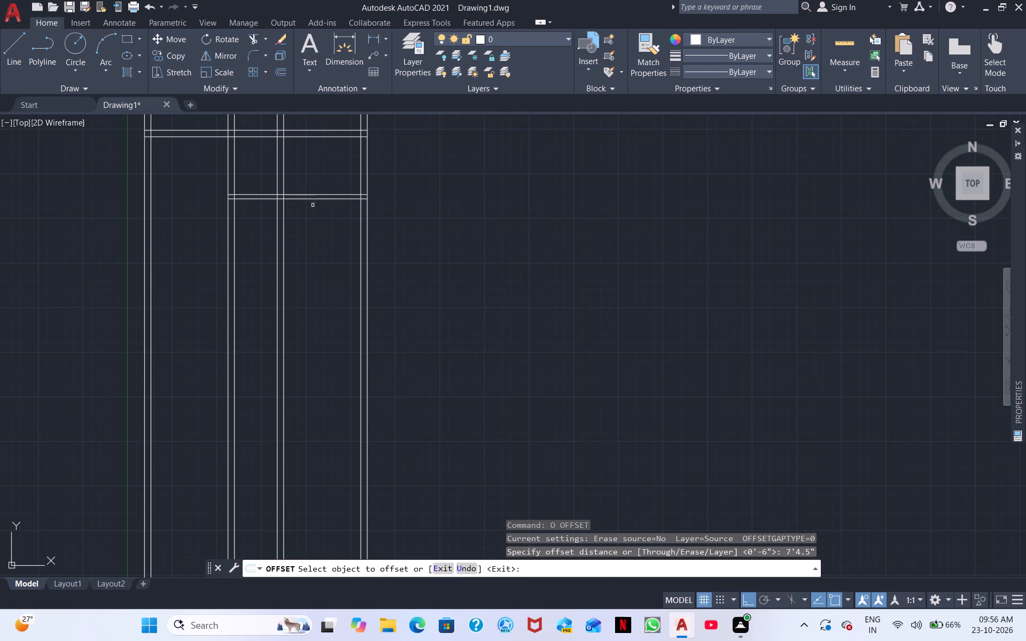
{"action": "left_click", "coordinate": [296, 199]}
{"action": "left_click", "coordinate": [282, 248]}
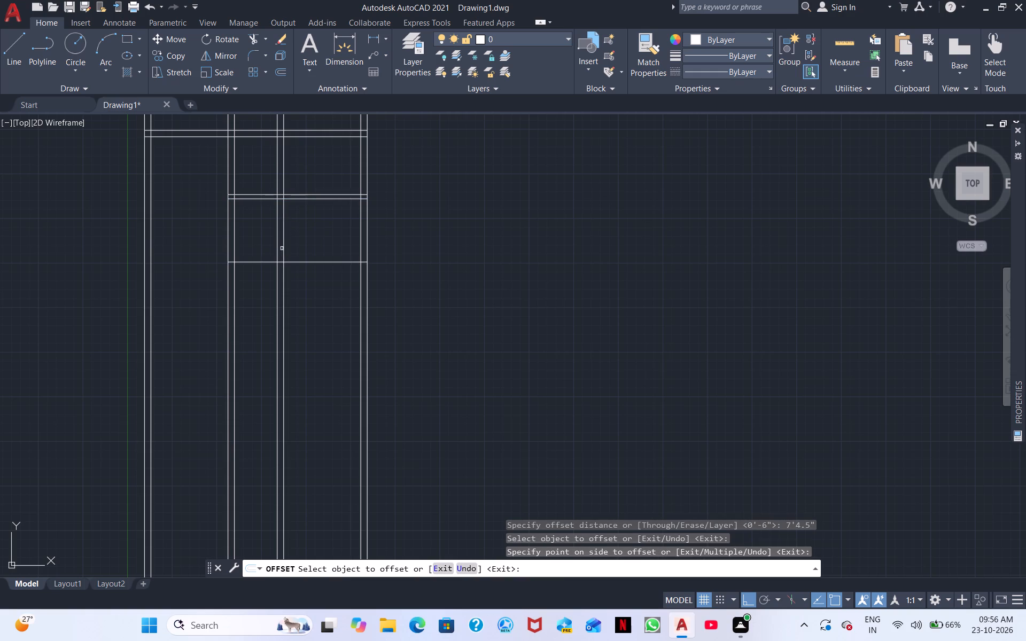
{"action": "middle_click_drag", "start_coordinate": [299, 250], "coordinate": [318, 205]}
{"action": "middle_click_drag", "start_coordinate": [318, 205], "coordinate": [300, 234]}
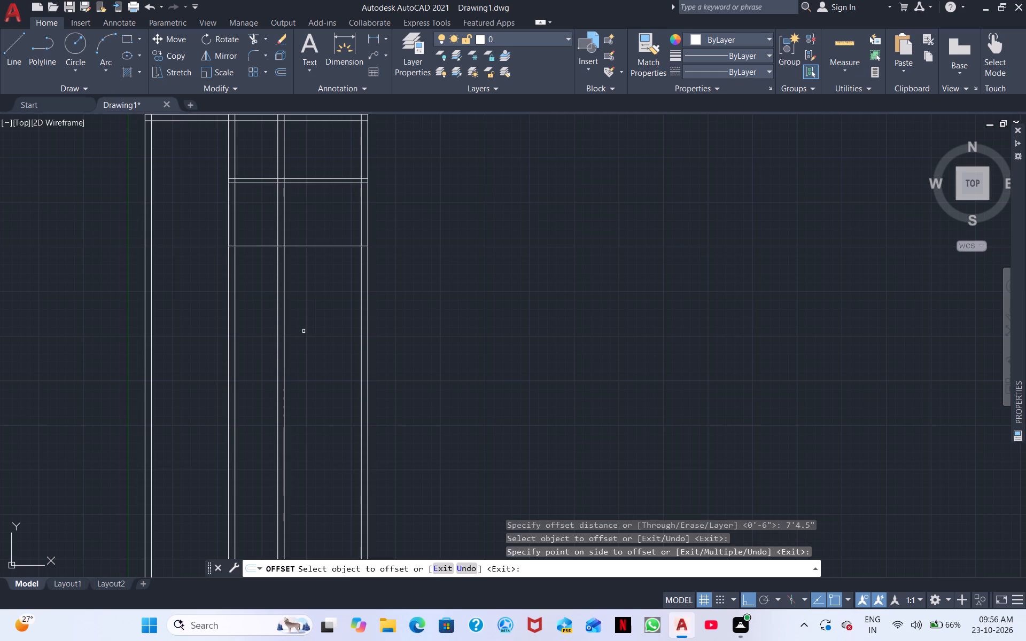
{"action": "middle_click_drag", "start_coordinate": [338, 296], "coordinate": [344, 400]}
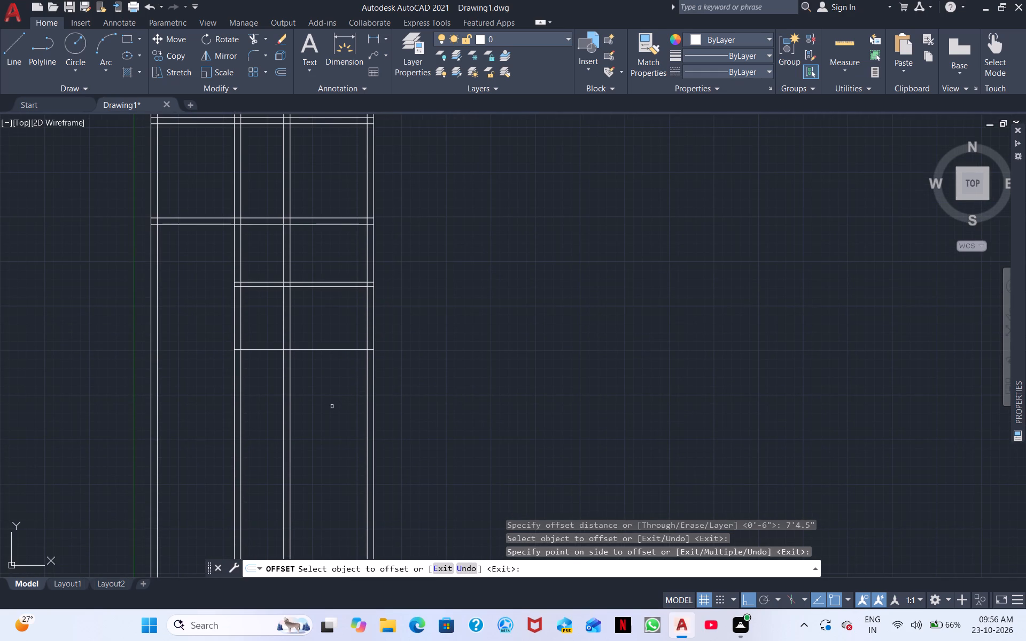
{"action": "middle_click_drag", "start_coordinate": [313, 378], "coordinate": [440, 414]}
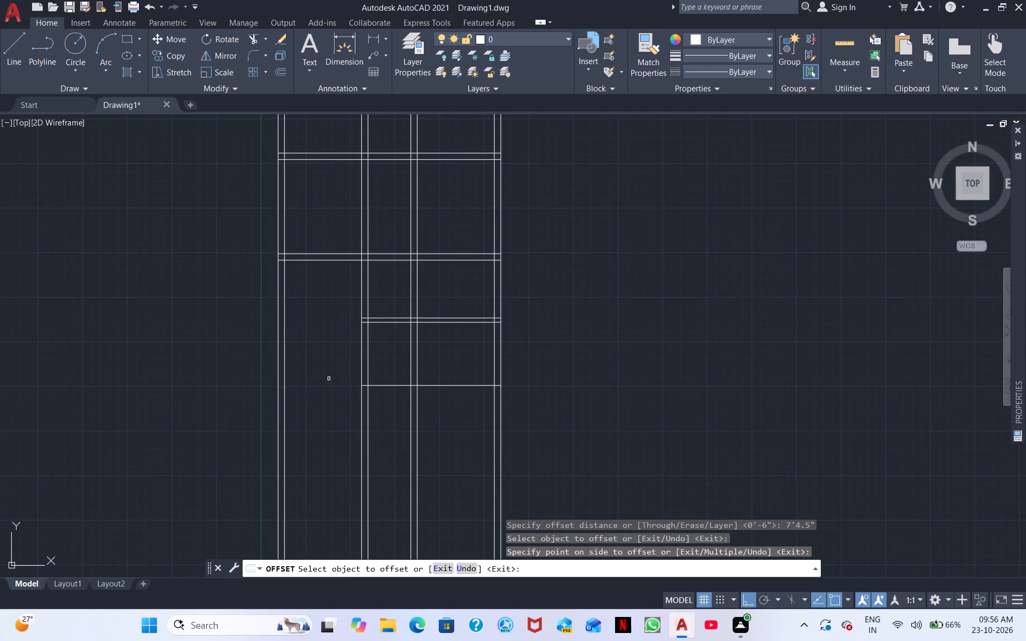
{"action": "right_click", "coordinate": [354, 432]}
{"action": "left_click", "coordinate": [403, 444]}
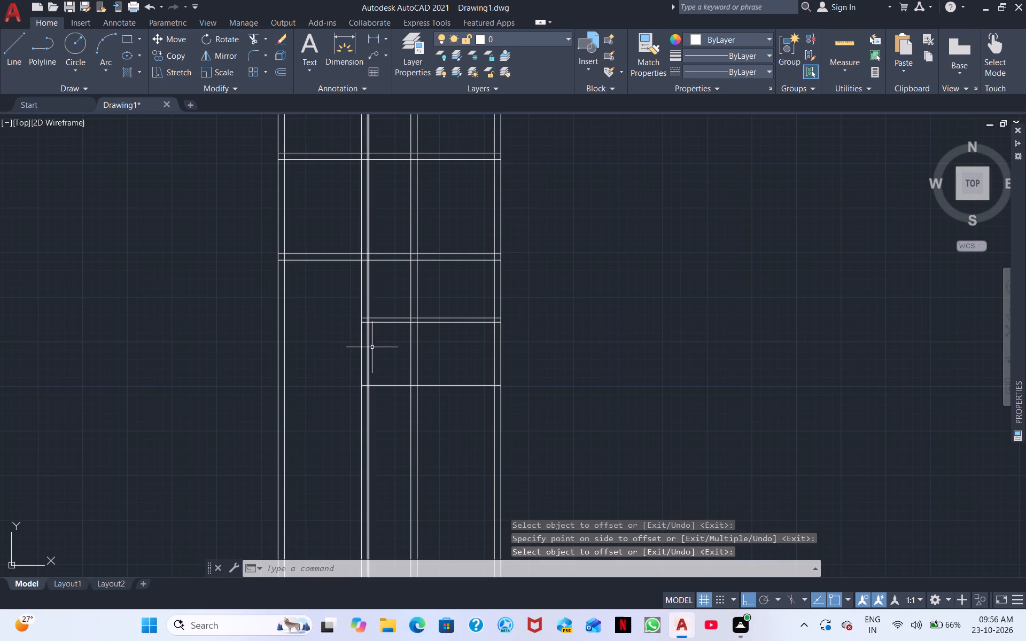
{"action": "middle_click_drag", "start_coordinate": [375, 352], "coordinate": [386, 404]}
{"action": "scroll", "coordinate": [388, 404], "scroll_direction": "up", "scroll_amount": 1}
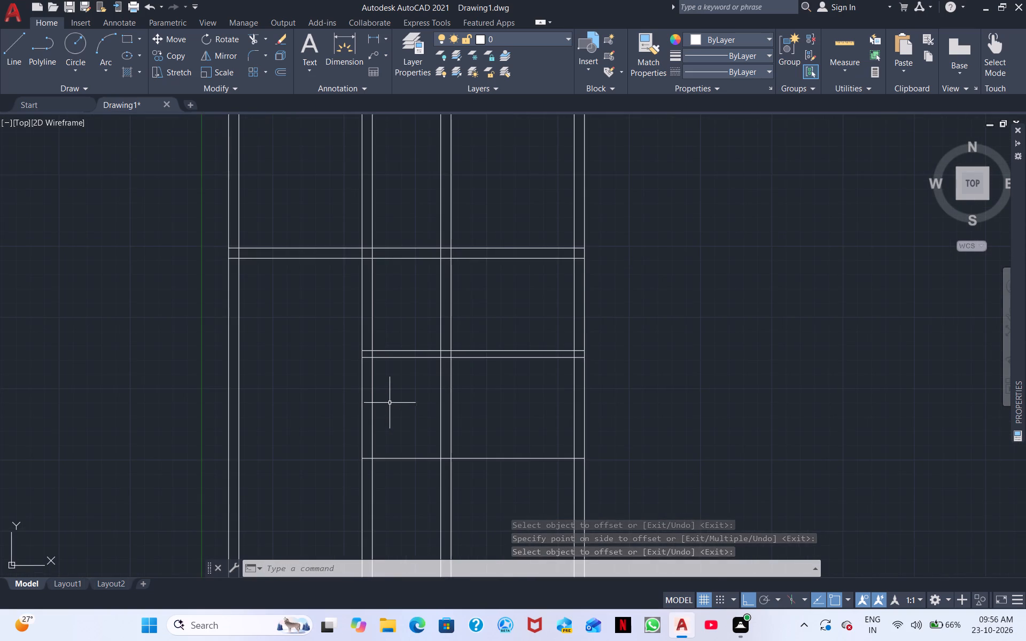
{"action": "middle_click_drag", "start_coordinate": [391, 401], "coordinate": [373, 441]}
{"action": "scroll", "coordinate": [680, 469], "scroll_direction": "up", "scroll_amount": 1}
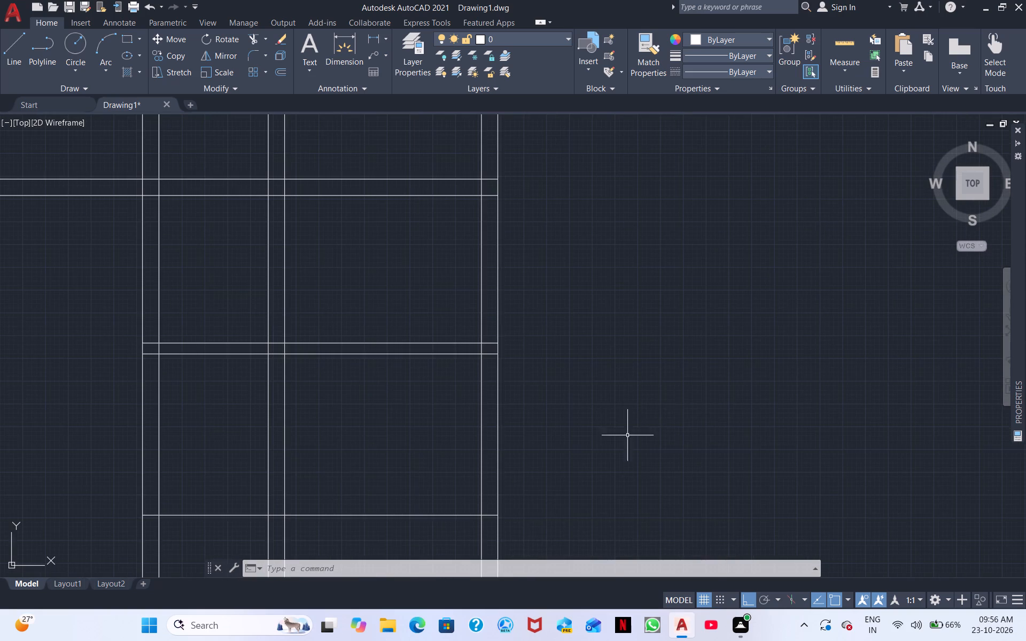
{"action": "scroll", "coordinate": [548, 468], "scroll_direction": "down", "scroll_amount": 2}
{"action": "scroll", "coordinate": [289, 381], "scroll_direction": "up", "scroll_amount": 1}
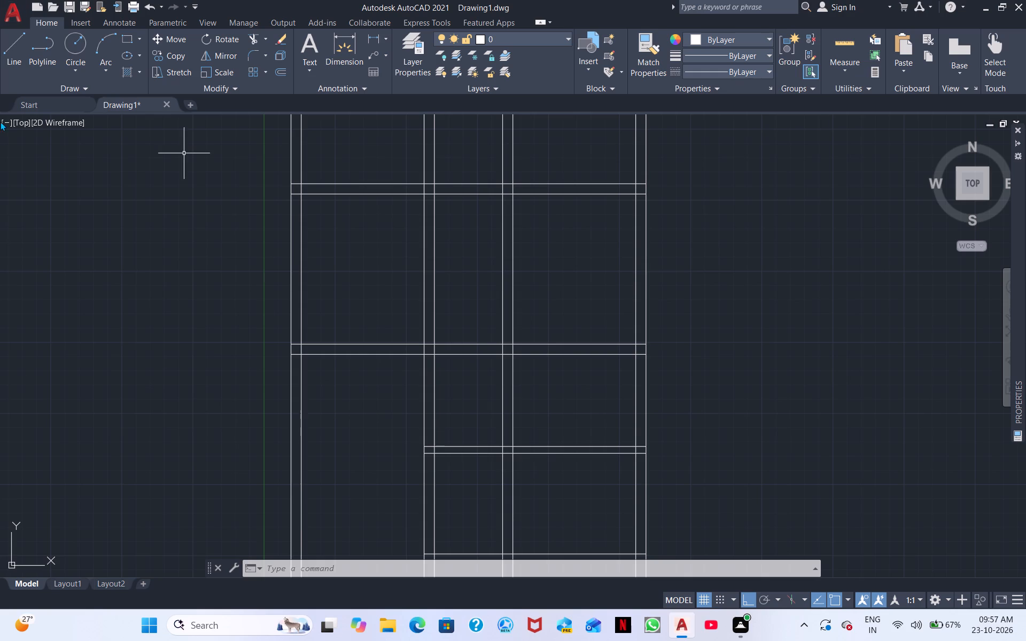
Extend the lowest horizontal line westward across the lower-left room to the west outer wall's outer face.
{"action": "middle_click_drag", "start_coordinate": [460, 512], "coordinate": [437, 393]}
{"action": "scroll", "coordinate": [434, 405], "scroll_direction": "down", "scroll_amount": 1}
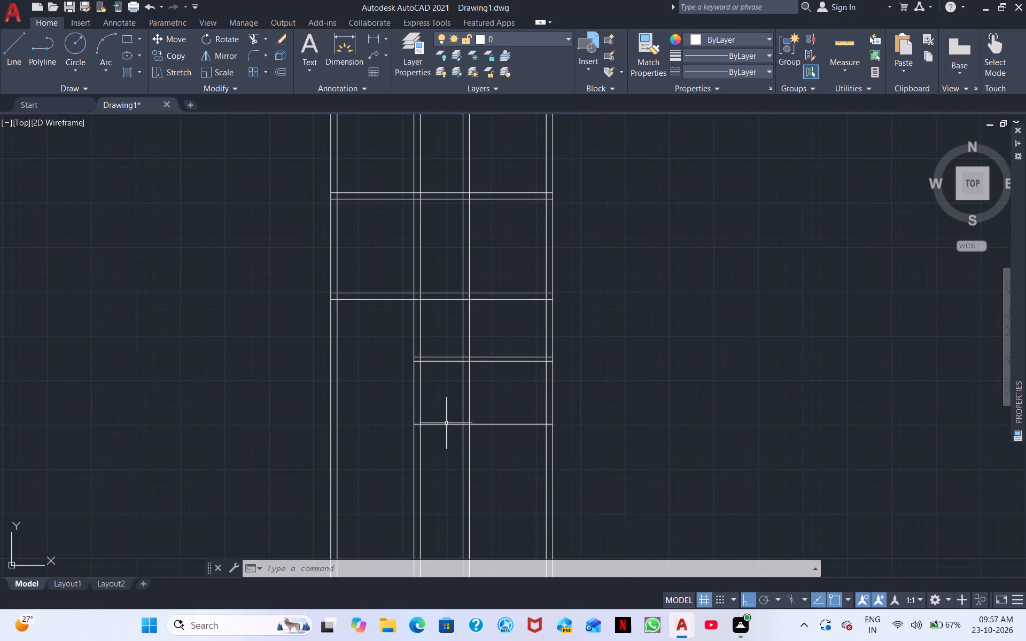
{"action": "scroll", "coordinate": [449, 429], "scroll_direction": "up", "scroll_amount": 3}
{"action": "middle_click_drag", "start_coordinate": [429, 405], "coordinate": [637, 408]}
{"action": "scroll", "coordinate": [374, 343], "scroll_direction": "down", "scroll_amount": 2}
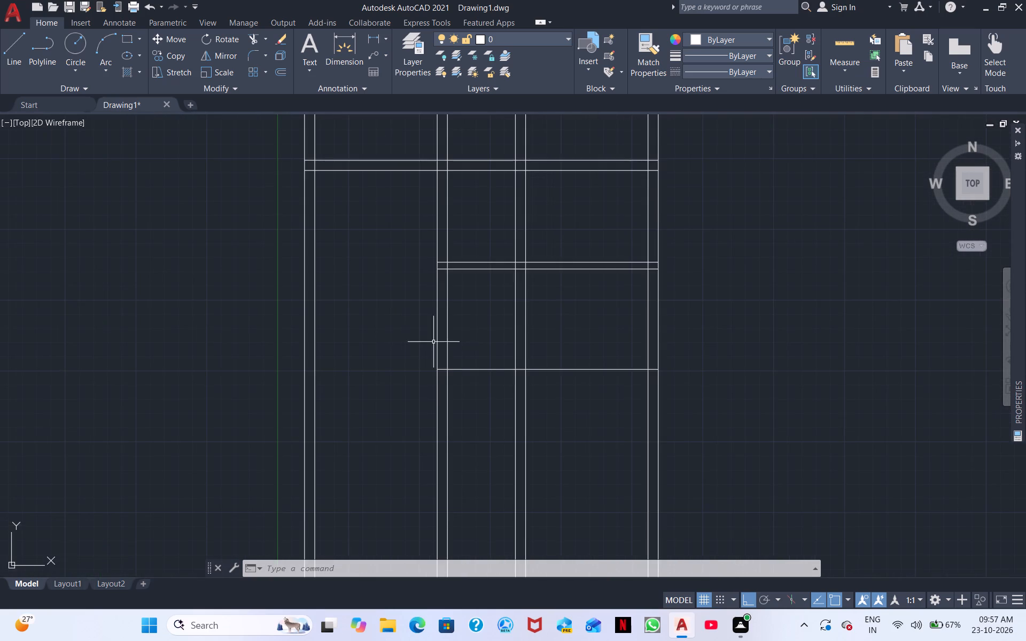
{"action": "middle_click_drag", "start_coordinate": [451, 342], "coordinate": [431, 419]}
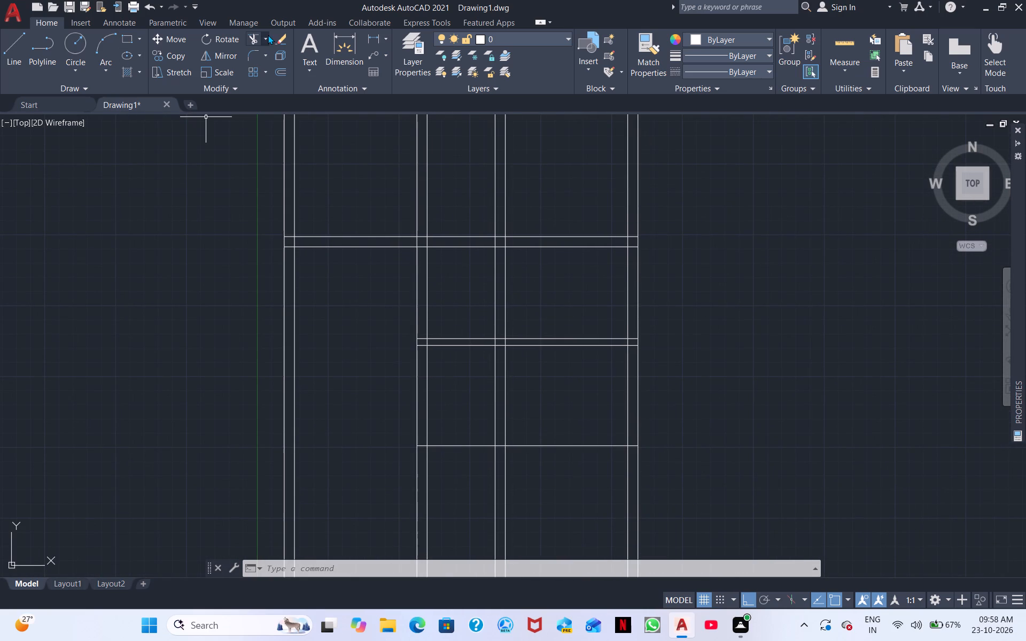
{"action": "left_click", "coordinate": [253, 37]}
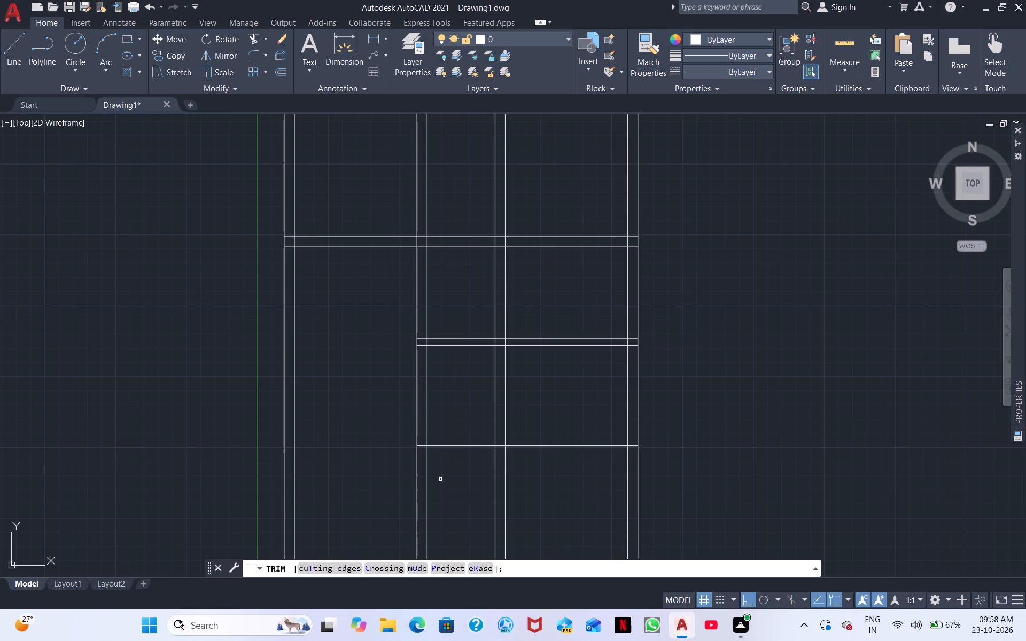
{"action": "left_click", "coordinate": [438, 444], "text": "shift"}
{"action": "left_click", "coordinate": [325, 447], "text": "shift"}
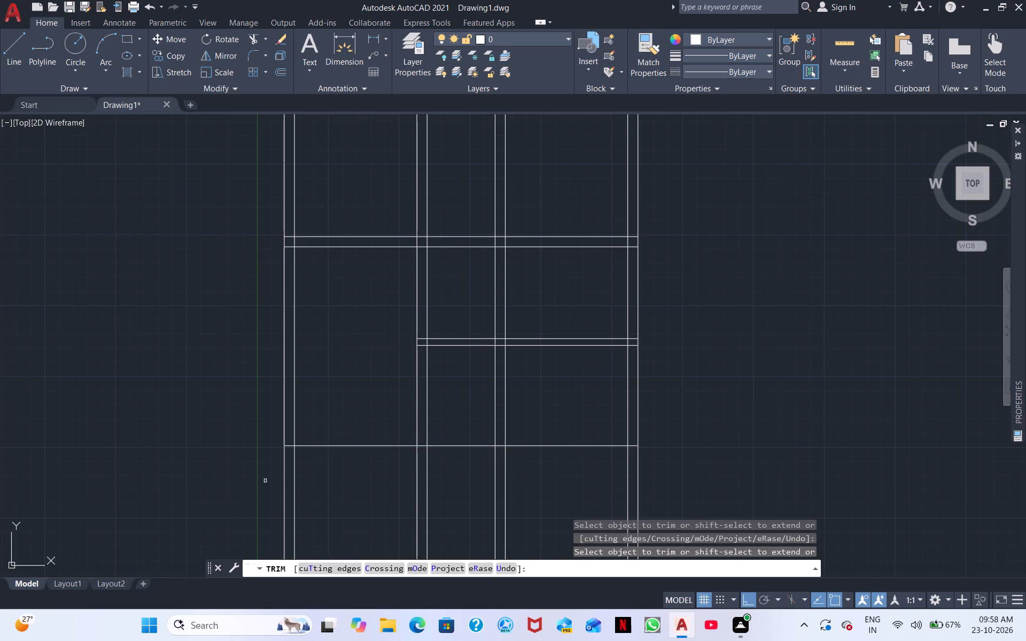
Trim away all the vertical wall lines that run below the lowest horizontal line.
{"action": "left_click_drag", "start_coordinate": [264, 481], "coordinate": [707, 507]}
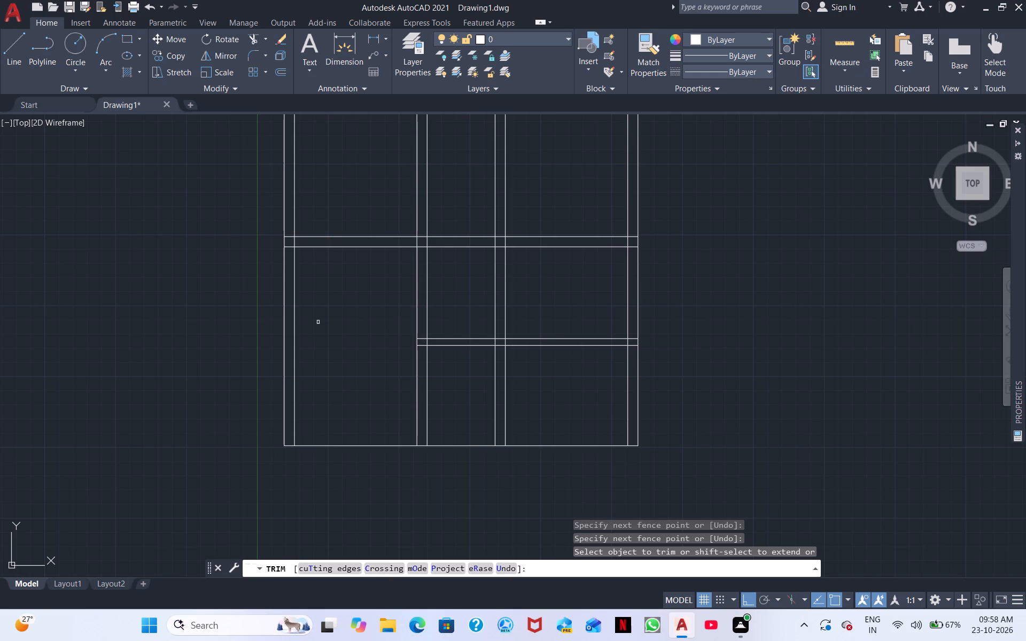
Trim the west outer wall's inner line where it crosses the cross wall below the middle rooms.
{"action": "left_click", "coordinate": [293, 243]}
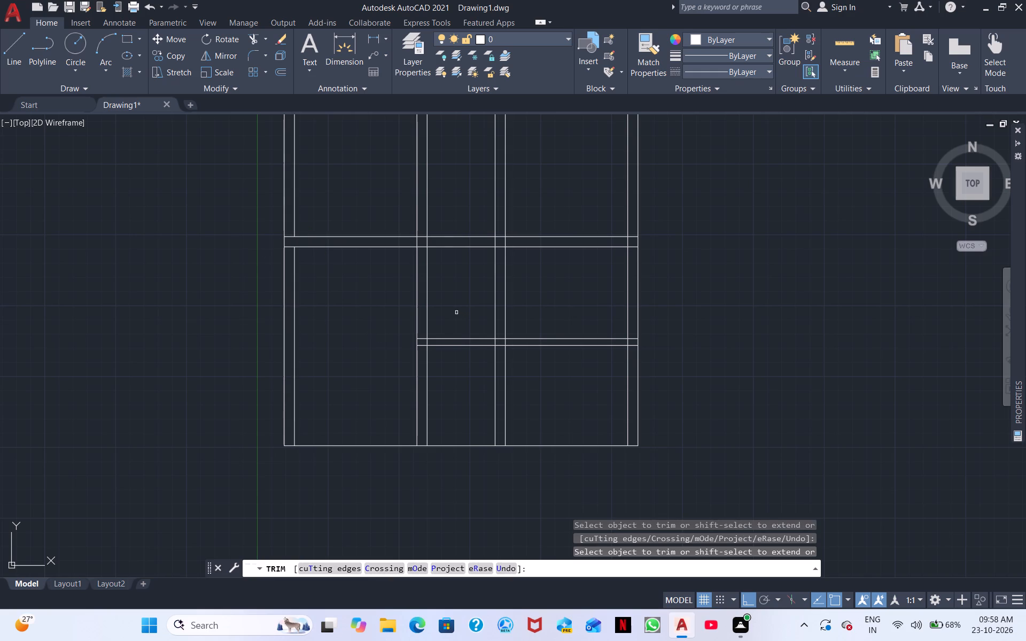
{"action": "key", "text": "o"}
{"action": "key", "text": "Escape"}
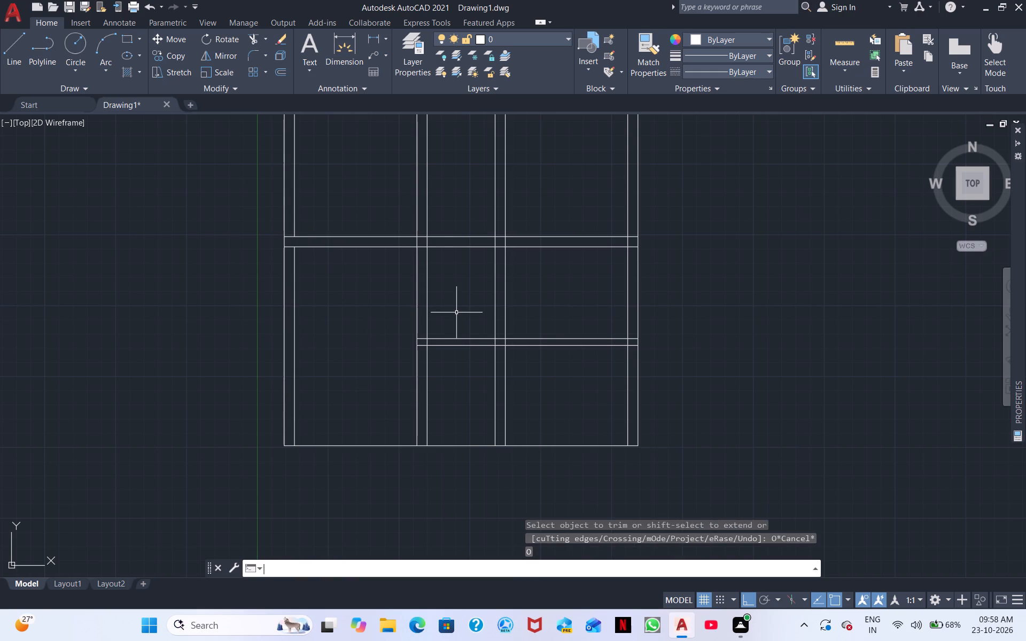
Offset the west outer wall's inner line below the cross wall 15'3" eastward into the house.
{"action": "type", "text": "O"}
{"action": "key", "text": "space"}
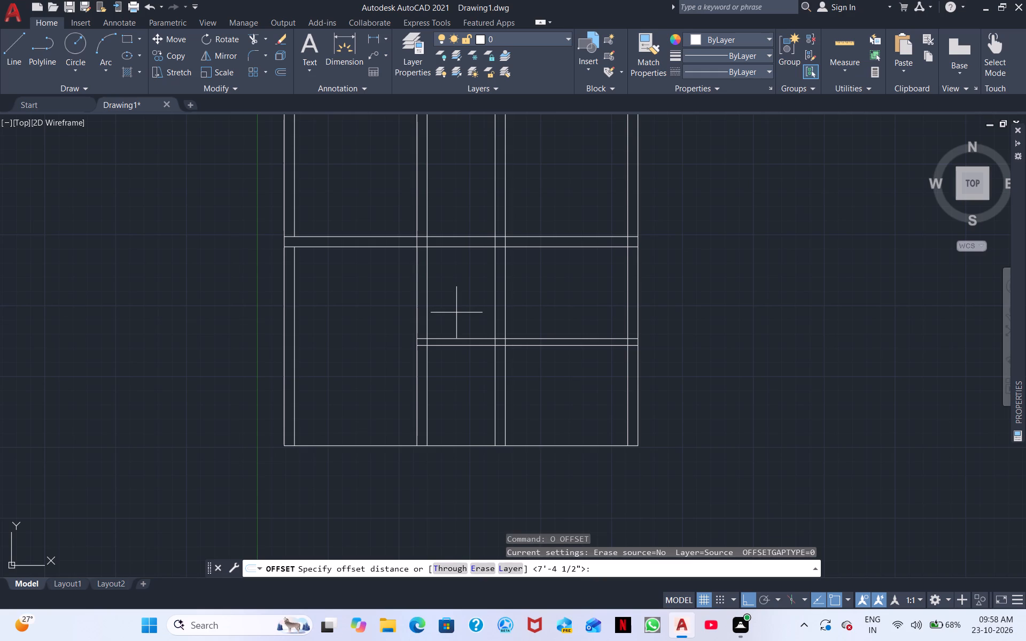
{"action": "type", "text": "15'"}
{"action": "key", "text": "3"}
{"action": "key", "text": "shift+quotedbl"}
{"action": "key", "text": "Return"}
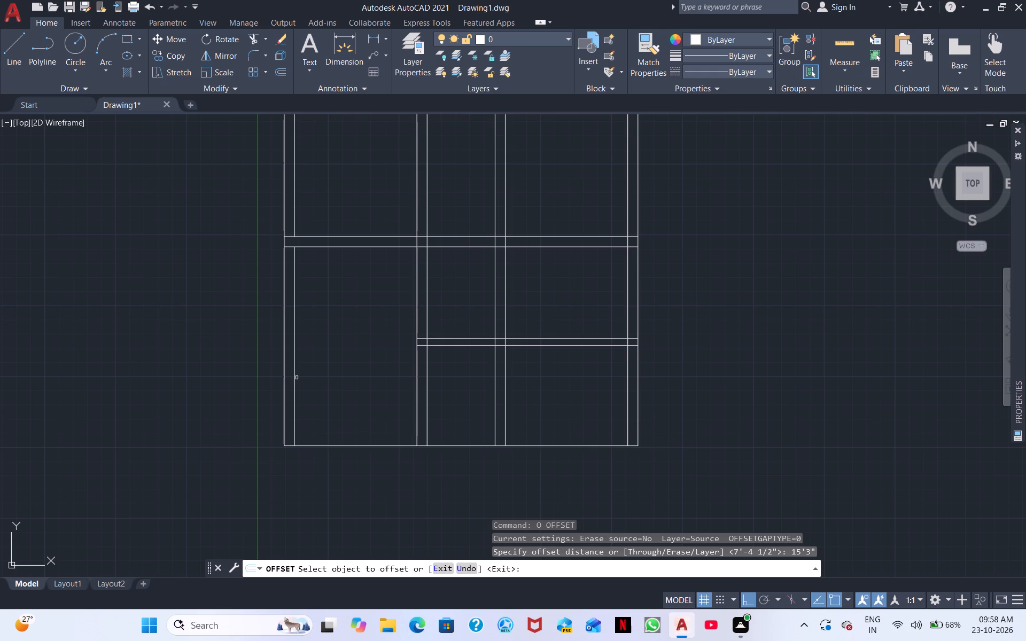
{"action": "left_click", "coordinate": [295, 382]}
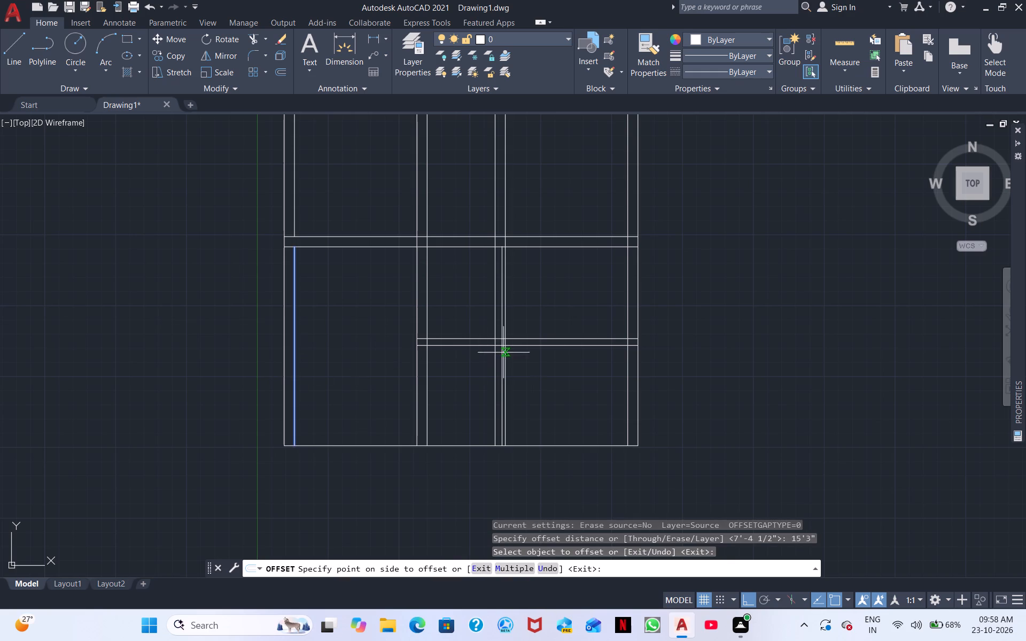
{"action": "scroll", "coordinate": [537, 360], "scroll_direction": "up", "scroll_amount": 3}
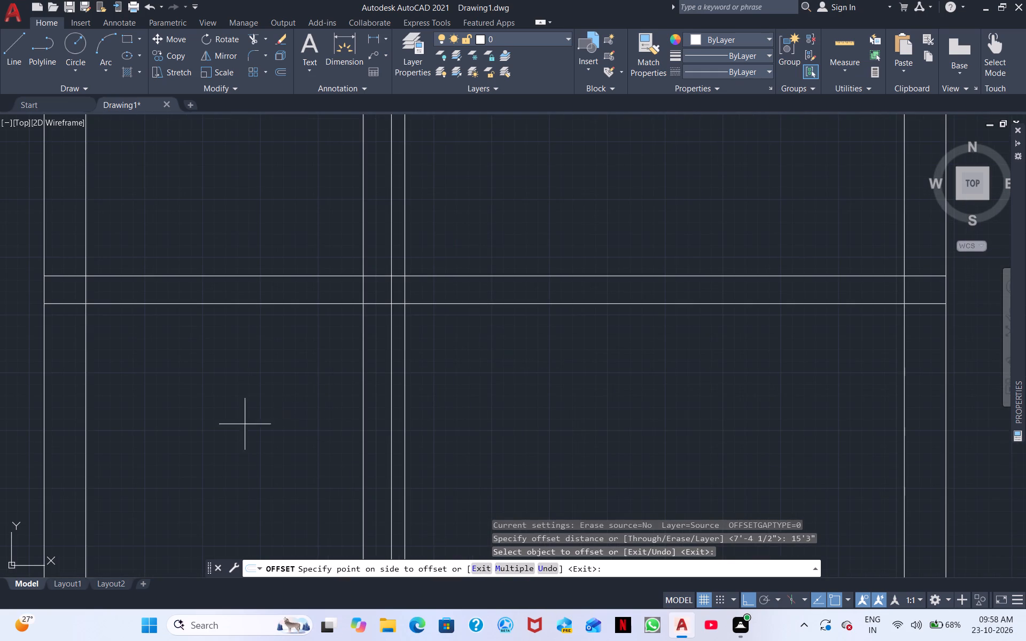
{"action": "scroll", "coordinate": [193, 389], "scroll_direction": "down", "scroll_amount": 3}
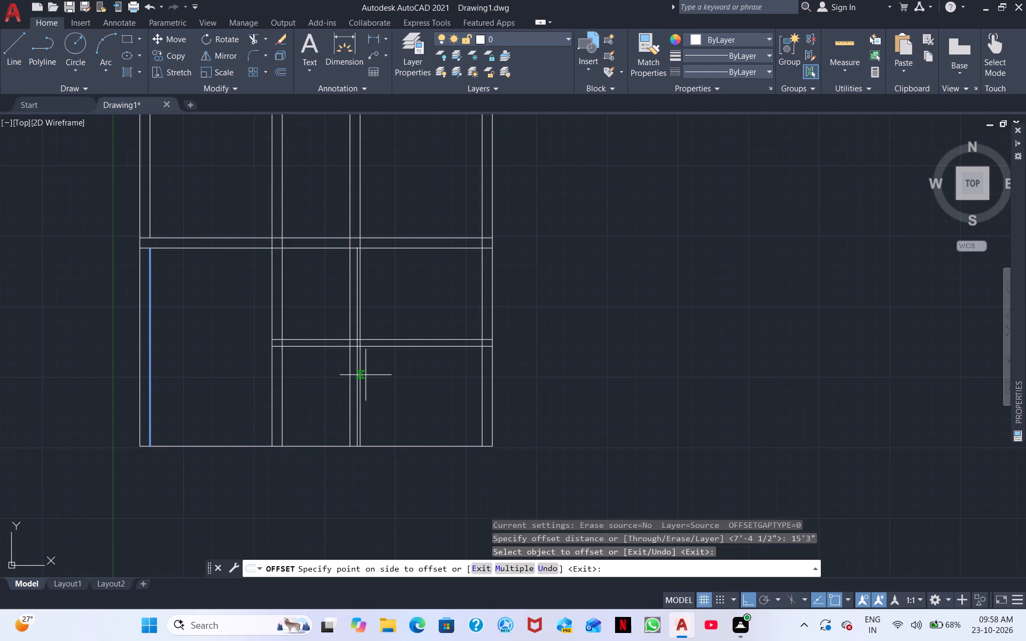
{"action": "left_click", "coordinate": [385, 375]}
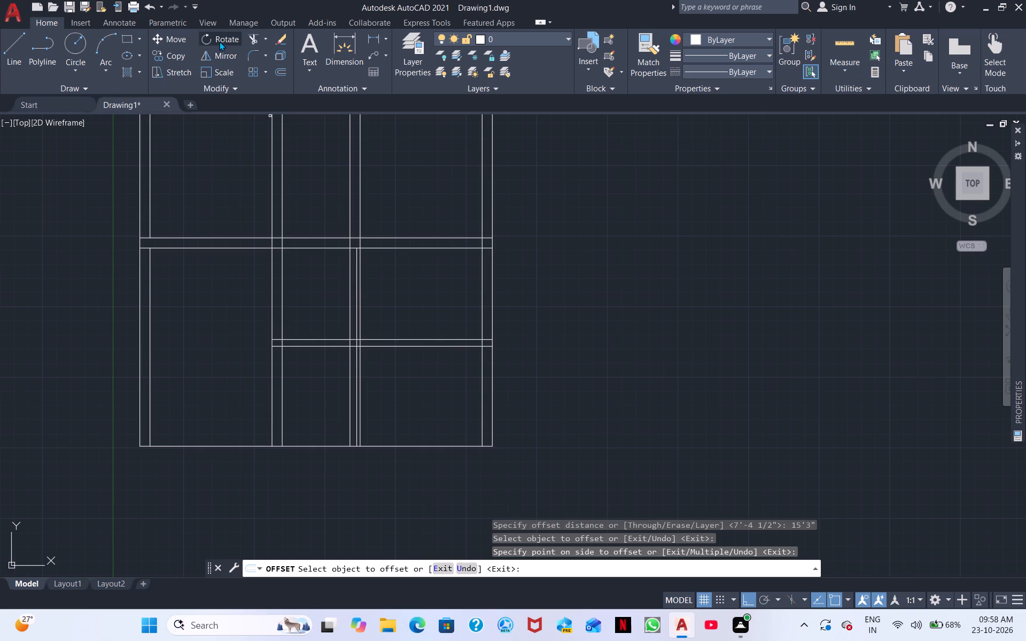
Trim away the western pair of interior vertical wall lines below the cross wall, along with the partition's stretch between the old walls.
{"action": "left_click", "coordinate": [246, 36]}
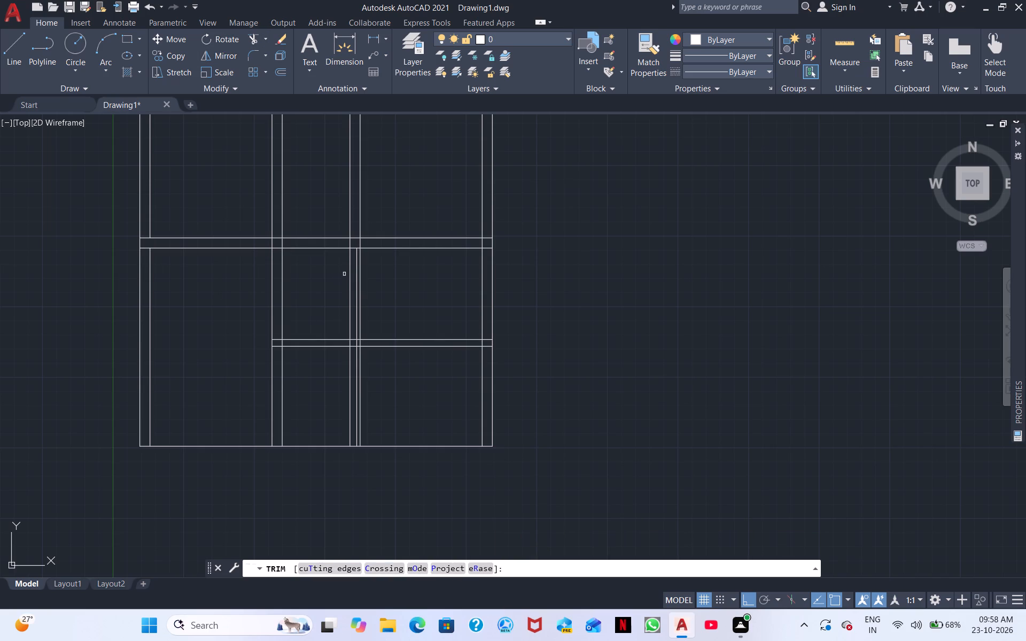
{"action": "left_click", "coordinate": [350, 265]}
{"action": "left_click_drag", "start_coordinate": [213, 278], "coordinate": [281, 279]}
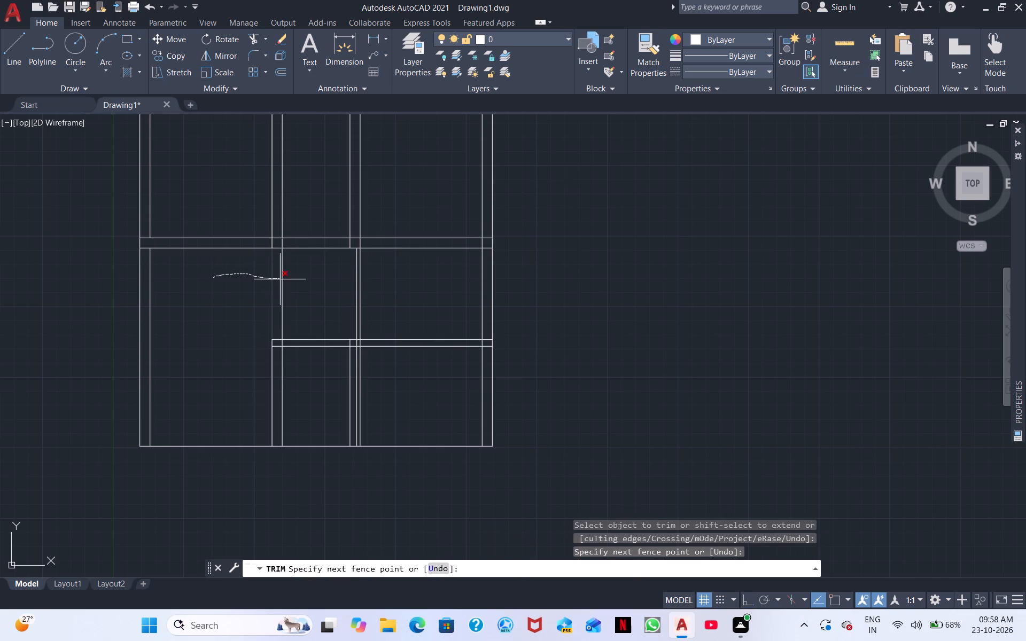
{"action": "left_click_drag", "start_coordinate": [281, 279], "coordinate": [276, 357]}
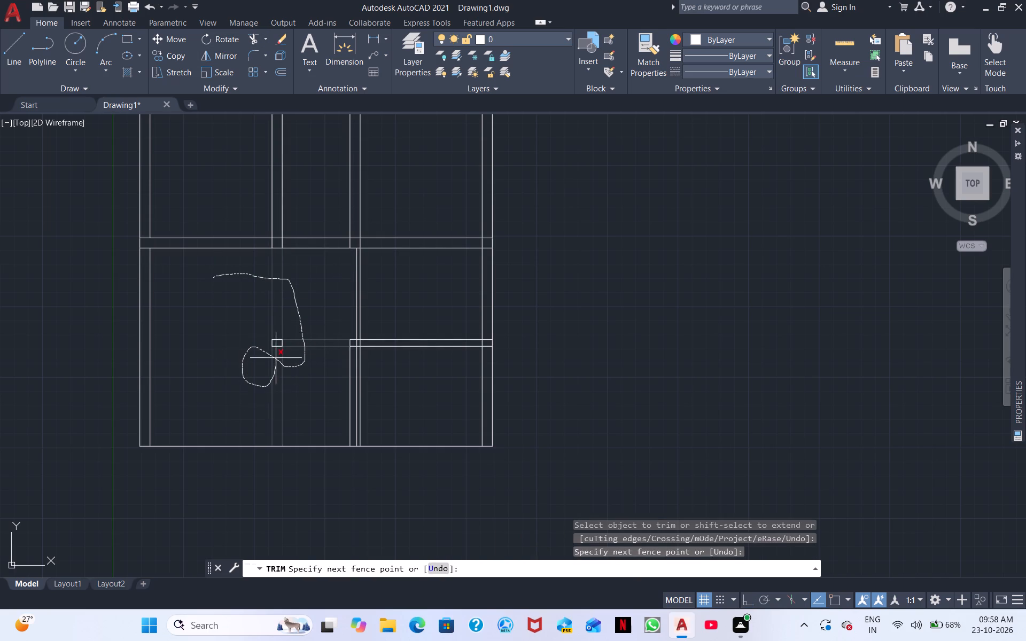
{"action": "left_click_drag", "start_coordinate": [276, 357], "coordinate": [275, 340]}
{"action": "left_click_drag", "start_coordinate": [275, 335], "coordinate": [275, 361]}
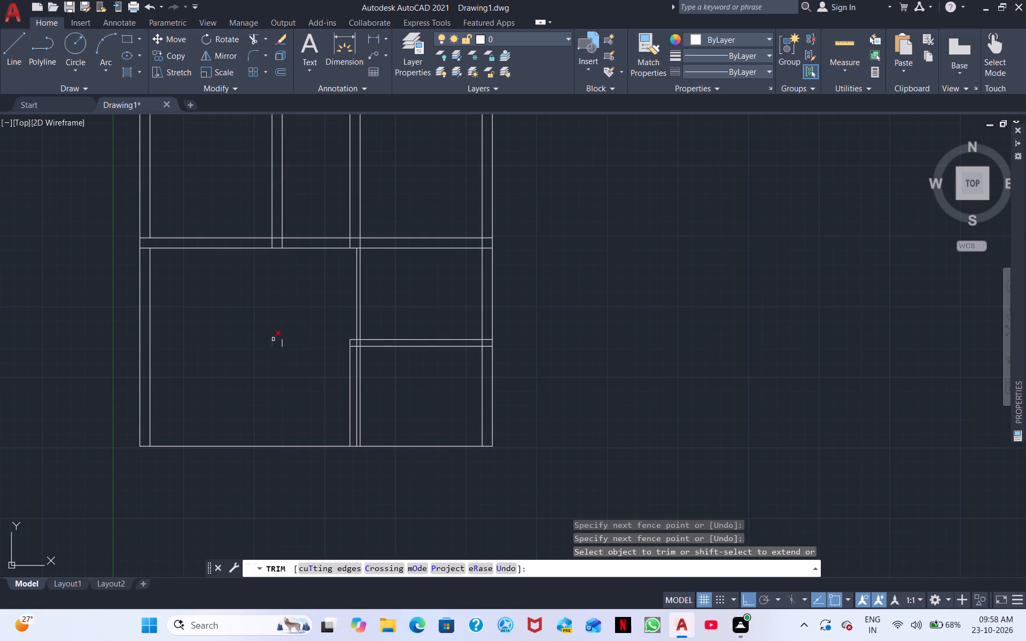
{"action": "left_click_drag", "start_coordinate": [269, 337], "coordinate": [285, 343]}
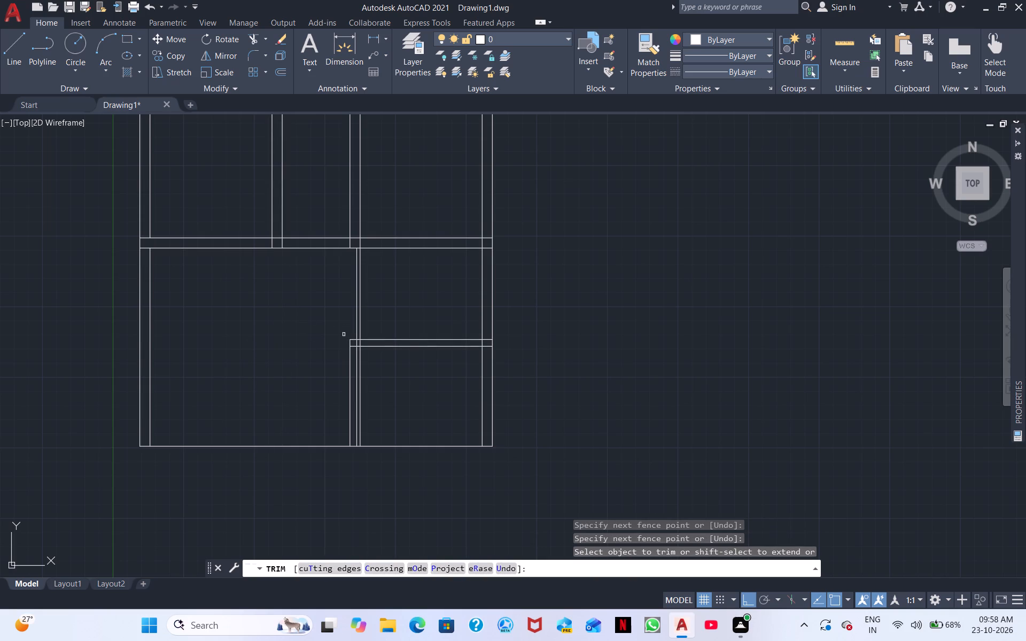
Trim the partition stubs west of the new offset line and the remaining old vertical wall lines beside it, down to the bottom line.
{"action": "left_click", "coordinate": [352, 340]}
{"action": "left_click", "coordinate": [351, 346]}
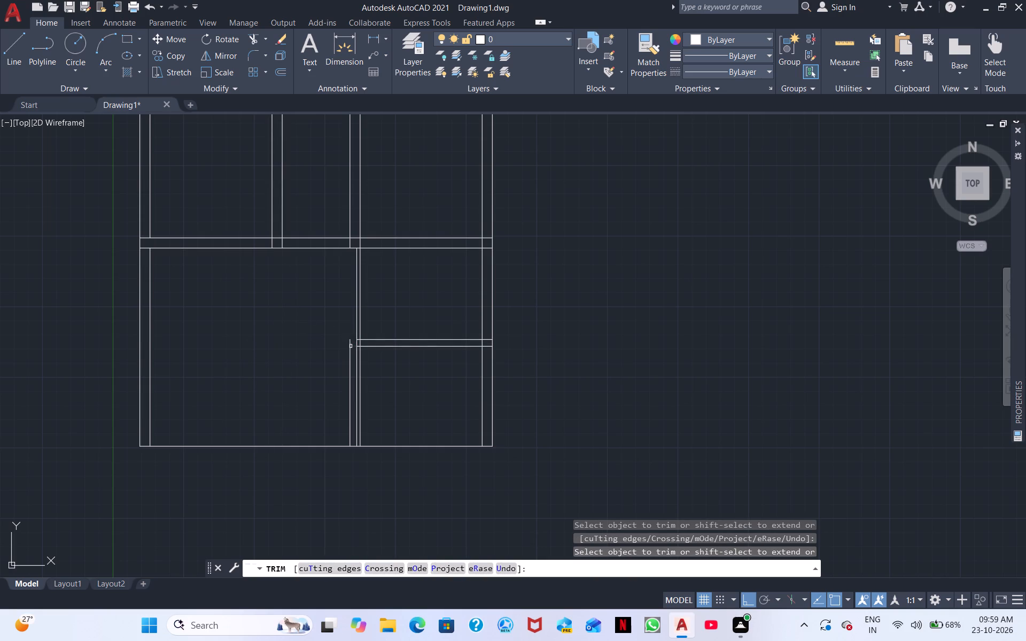
{"action": "left_click", "coordinate": [350, 345]}
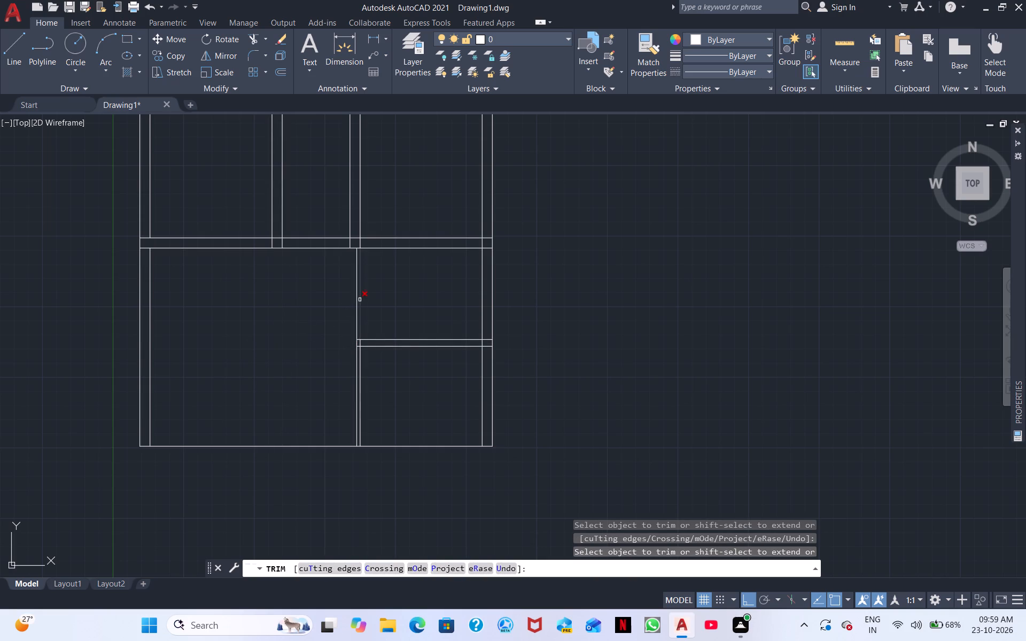
{"action": "left_click", "coordinate": [359, 298]}
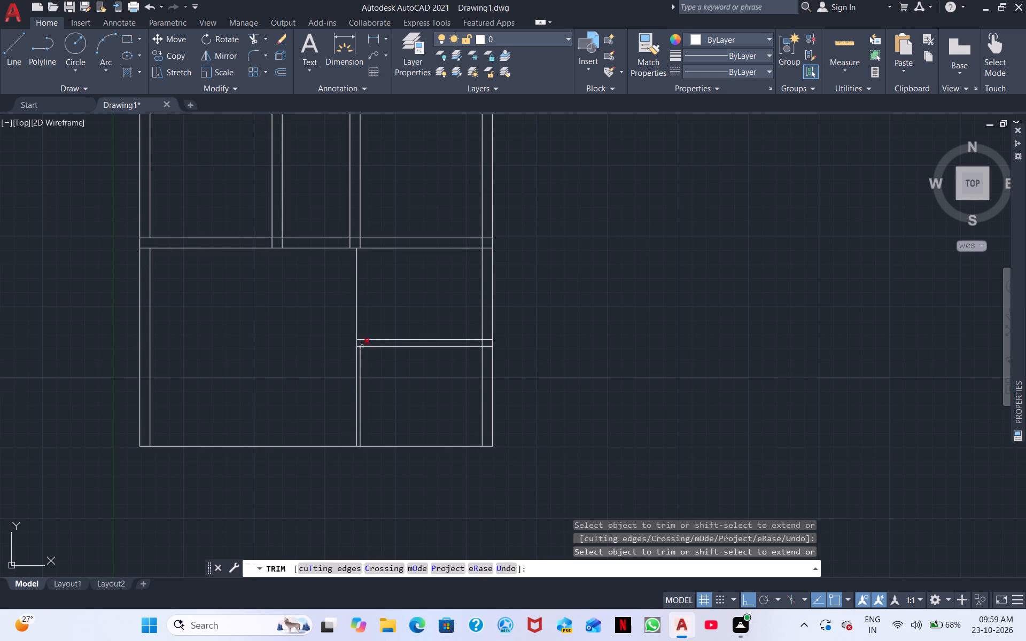
{"action": "left_click", "coordinate": [360, 353]}
{"action": "scroll", "coordinate": [408, 383], "scroll_direction": "down", "scroll_amount": 1}
{"action": "scroll", "coordinate": [408, 383], "scroll_direction": "up", "scroll_amount": 3}
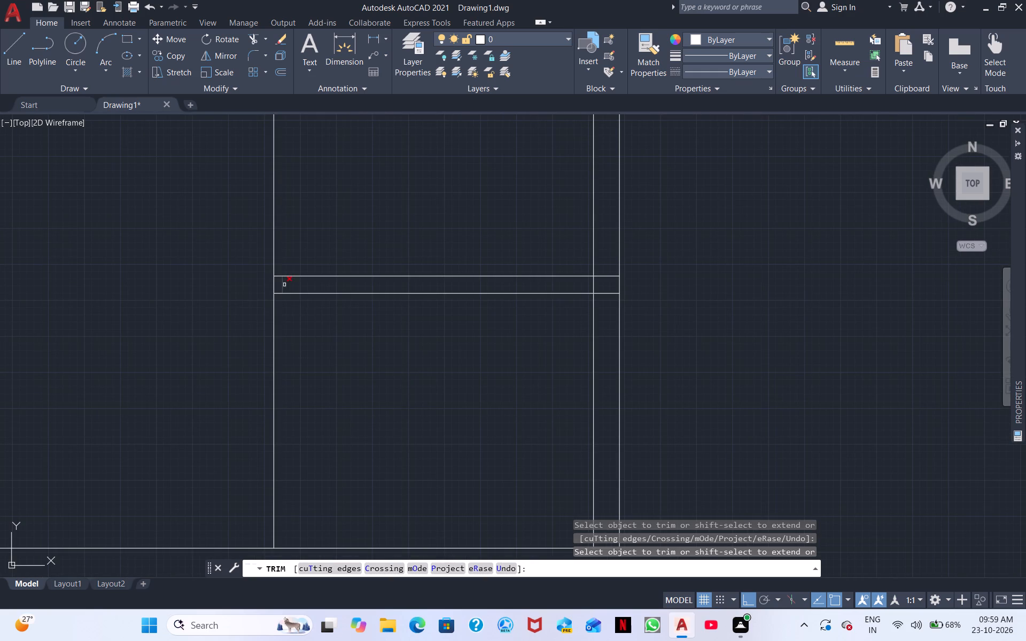
{"action": "left_click", "coordinate": [282, 285]}
{"action": "scroll", "coordinate": [514, 325], "scroll_direction": "down", "scroll_amount": 2}
{"action": "middle_click_drag", "start_coordinate": [456, 384], "coordinate": [504, 372]}
{"action": "right_click", "coordinate": [504, 372]}
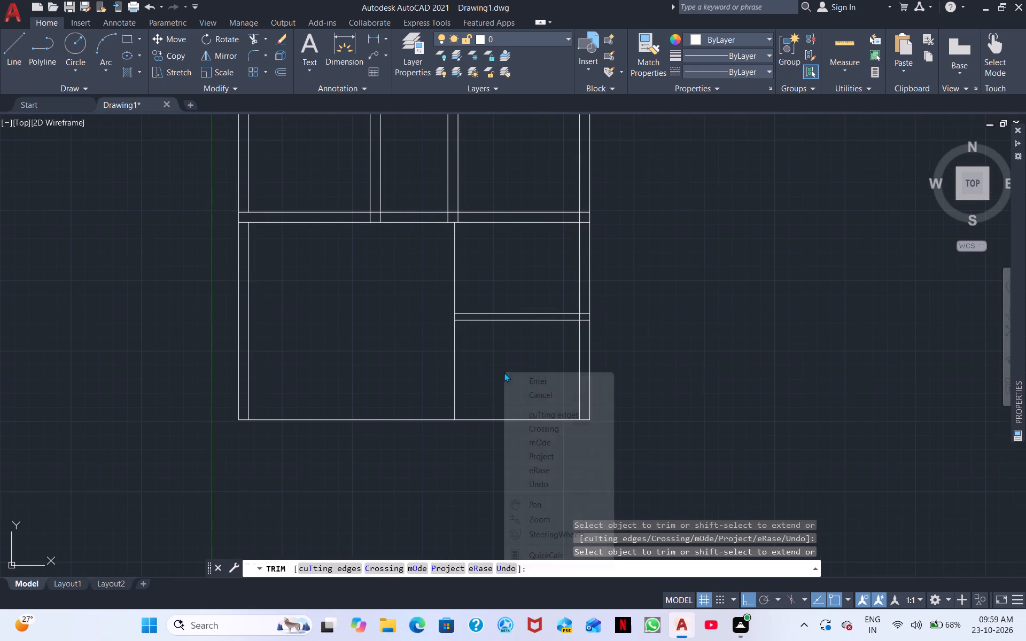
{"action": "left_click", "coordinate": [545, 381]}
Offset the new interior vertical line 9" eastward to form the wall beside the large southwest room.
{"action": "scroll", "coordinate": [508, 381], "scroll_direction": "down", "scroll_amount": 1}
{"action": "scroll", "coordinate": [508, 381], "scroll_direction": "up", "scroll_amount": 2}
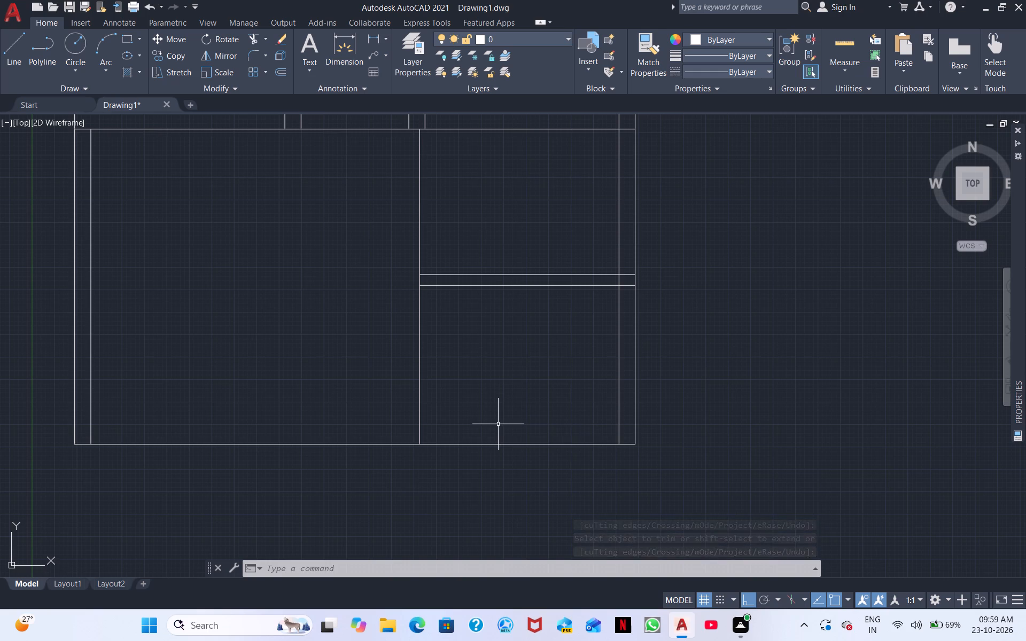
{"action": "type", "text": "O"}
{"action": "key", "text": "space"}
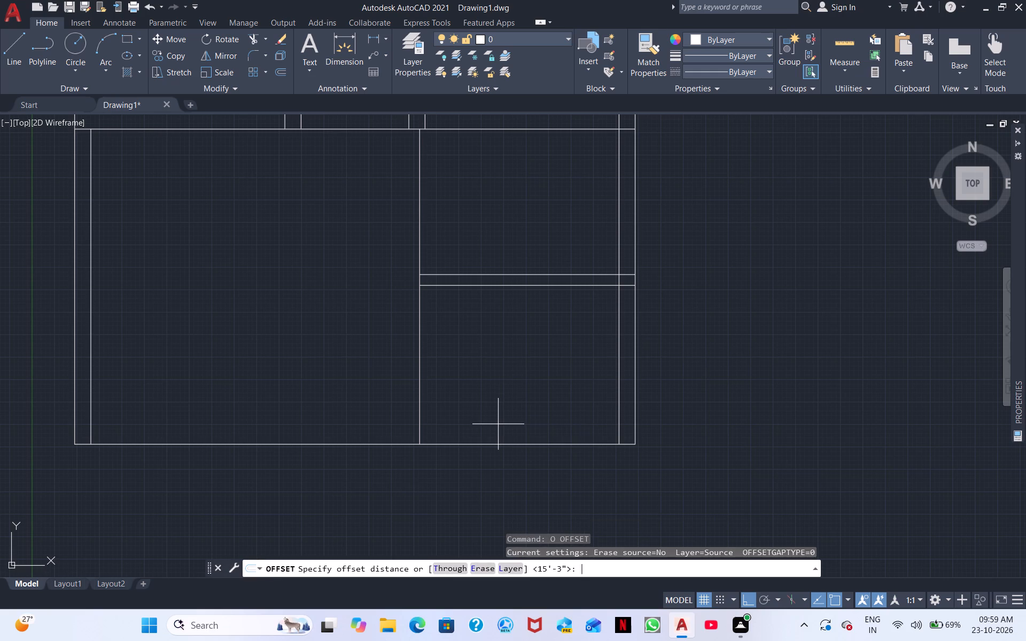
{"action": "key", "text": "6"}
{"action": "key", "text": "BackSpace"}
{"action": "type", "text": "9\""}
{"action": "key", "text": "Return"}
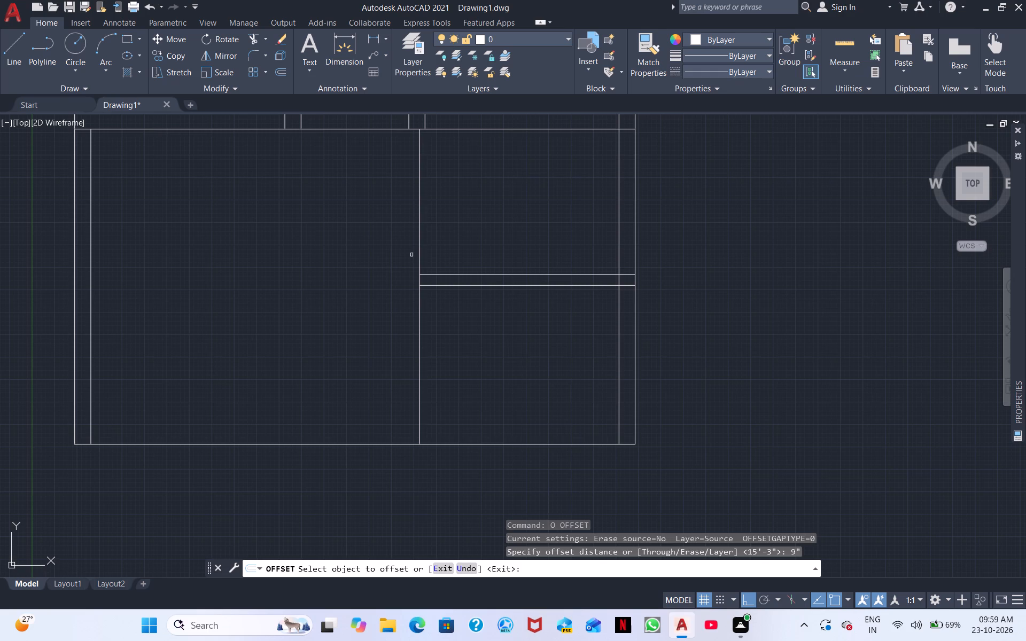
{"action": "left_click", "coordinate": [420, 248]}
{"action": "left_click", "coordinate": [458, 243]}
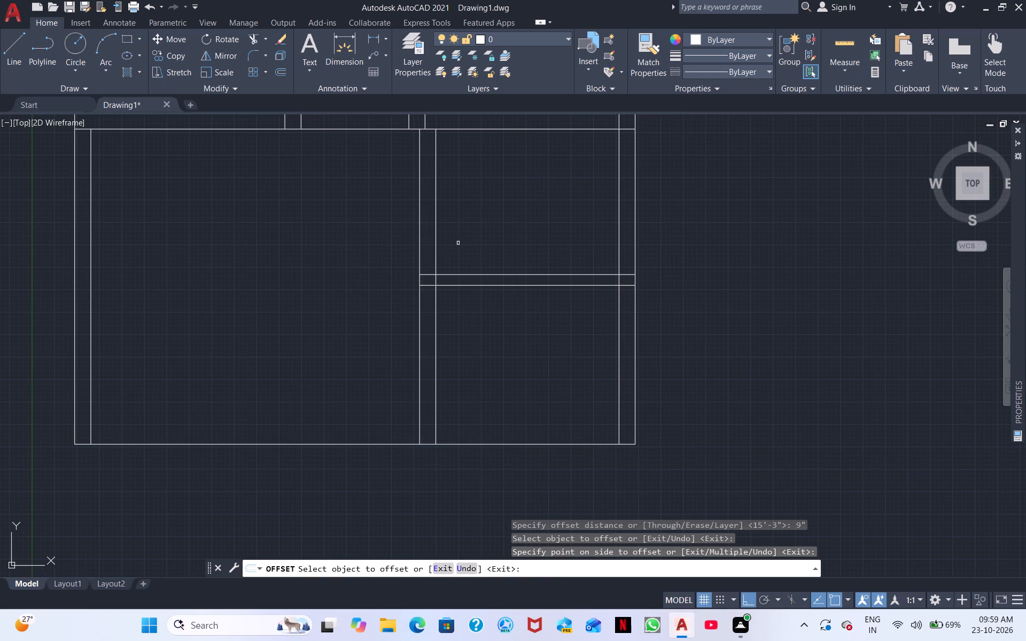
{"action": "scroll", "coordinate": [458, 243], "scroll_direction": "down", "scroll_amount": 3}
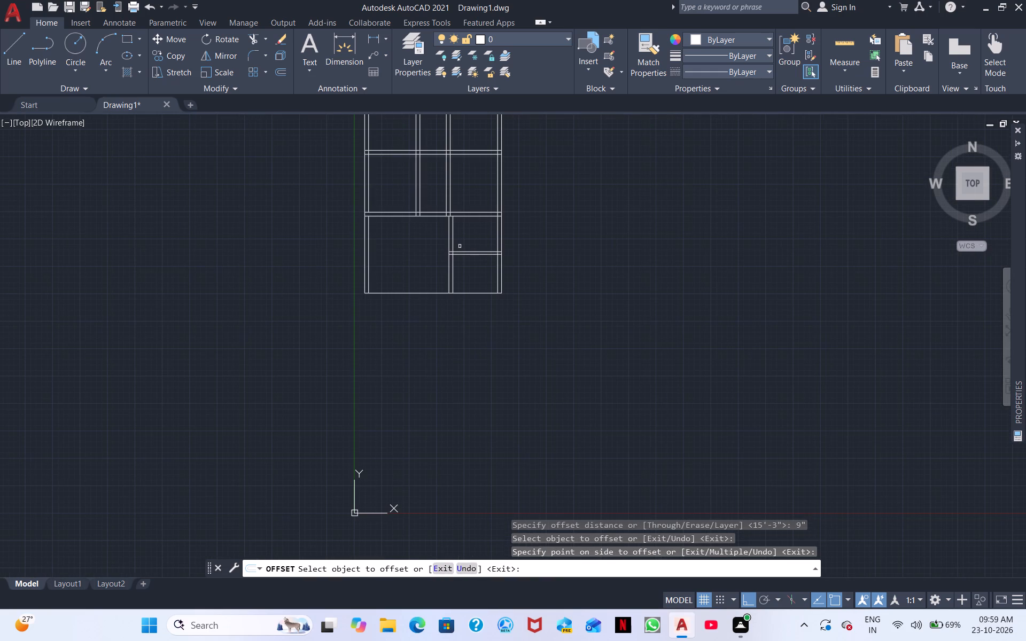
{"action": "scroll", "coordinate": [464, 251], "scroll_direction": "up", "scroll_amount": 4}
{"action": "middle_click_drag", "start_coordinate": [517, 223], "coordinate": [261, 376]}
{"action": "scroll", "coordinate": [267, 361], "scroll_direction": "down", "scroll_amount": 1}
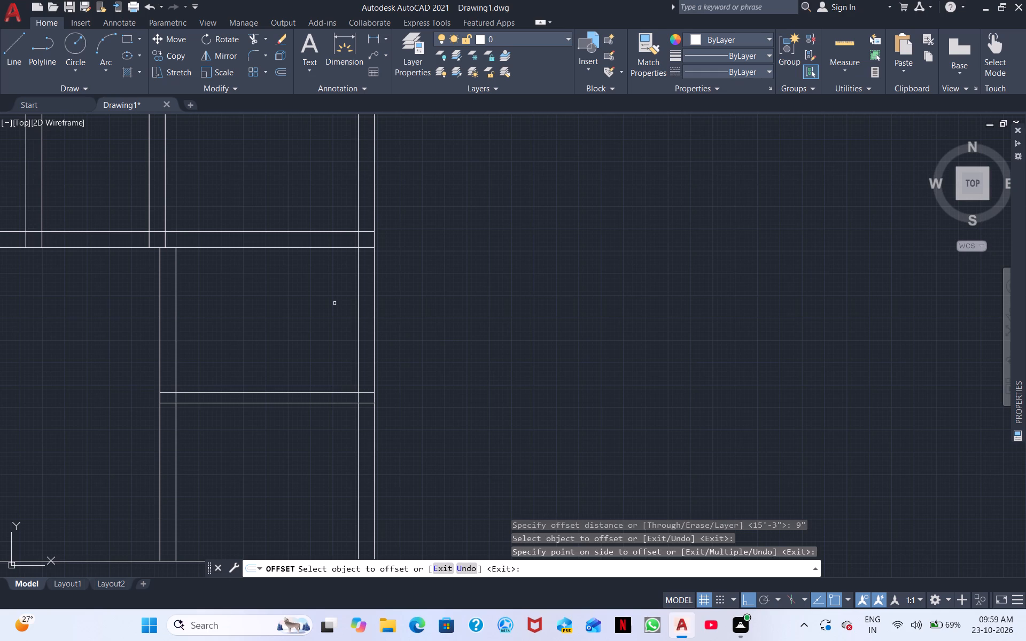
{"action": "key", "text": "space"}
Start another Offset for the wall lines.
{"action": "key", "text": "space"}
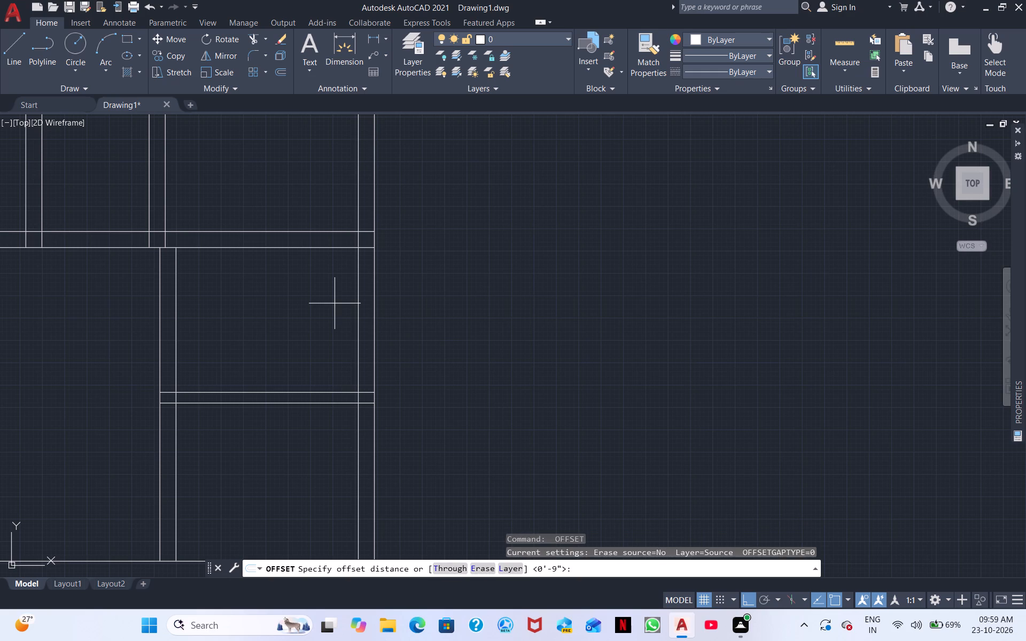
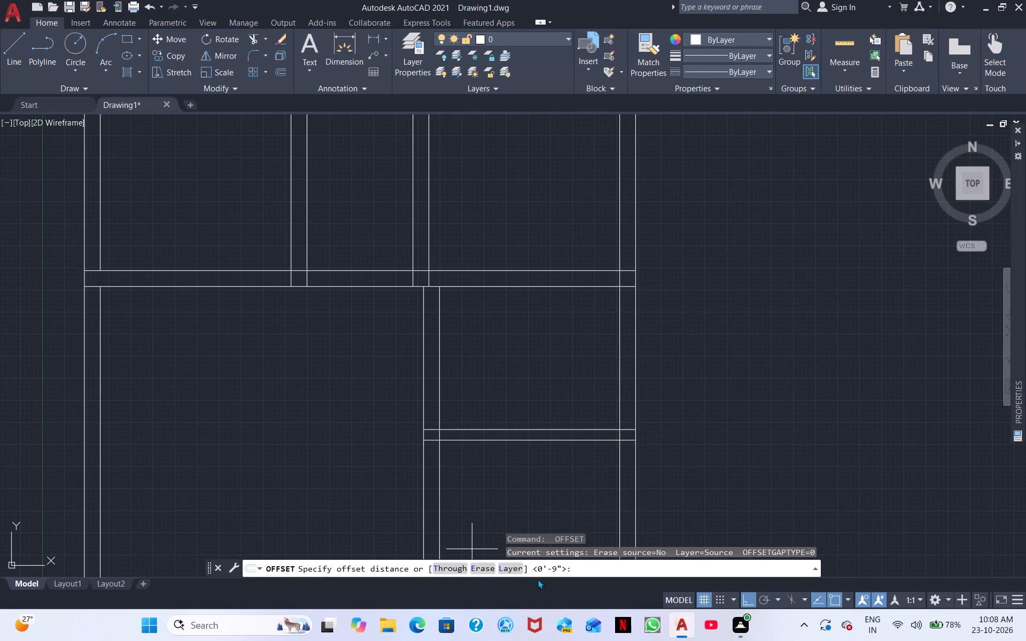
Trim the east wall's inner line where it crosses the lower cross wall and the horizontal partition in the southeast room.
{"action": "middle_click_drag", "start_coordinate": [492, 489], "coordinate": [453, 252]}
{"action": "scroll", "coordinate": [468, 318], "scroll_direction": "down", "scroll_amount": 2}
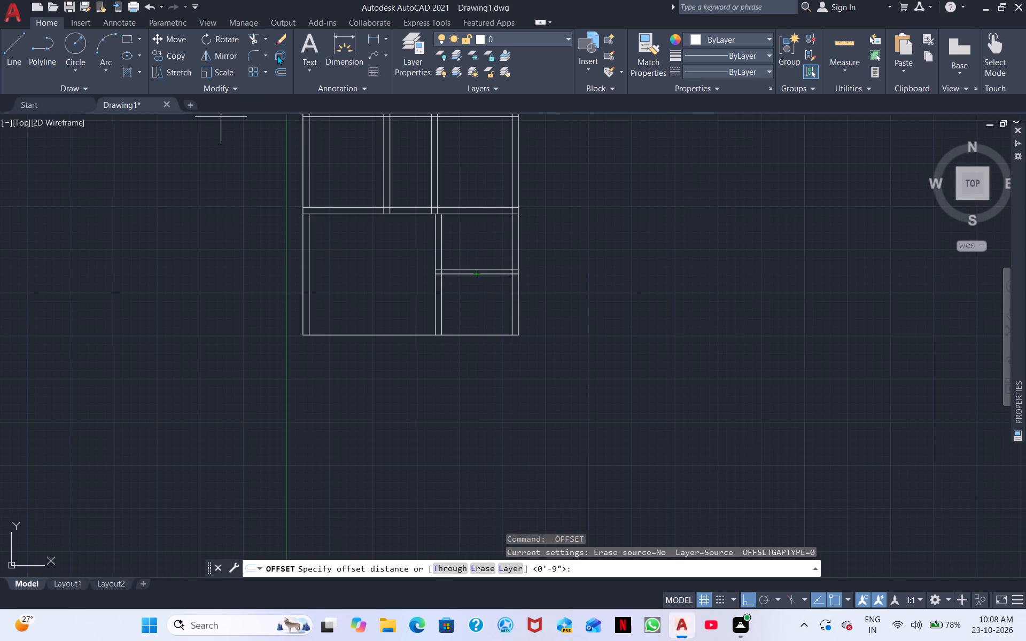
{"action": "left_click", "coordinate": [252, 42]}
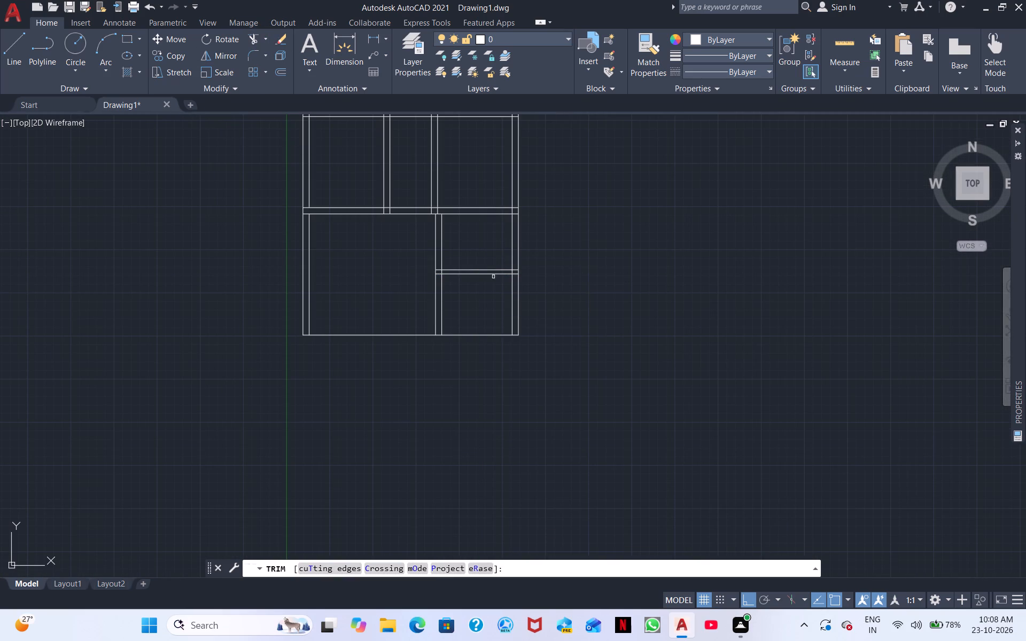
{"action": "scroll", "coordinate": [561, 280], "scroll_direction": "up", "scroll_amount": 2}
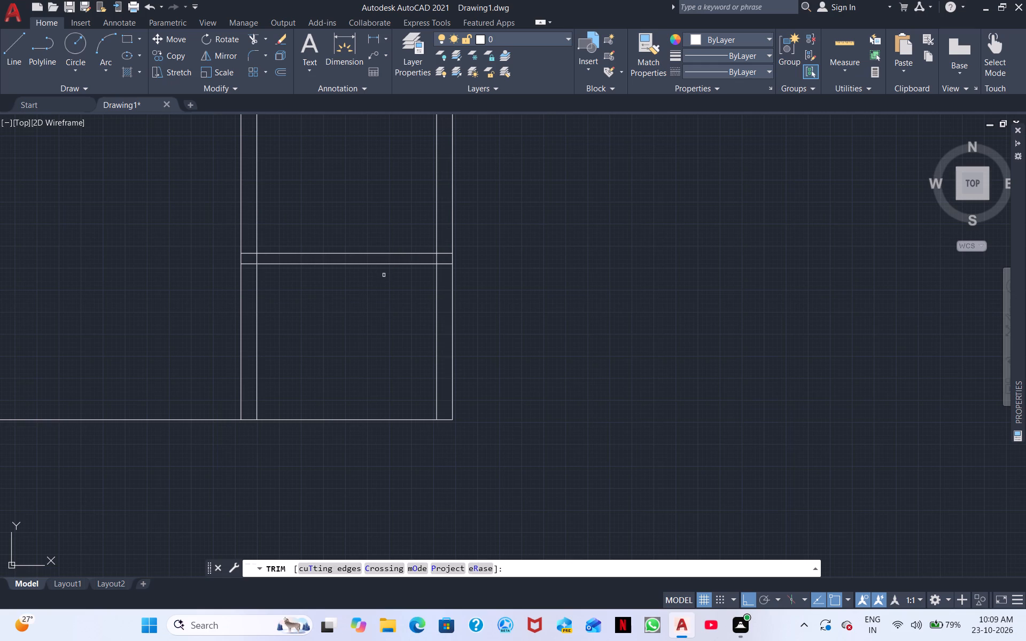
{"action": "middle_click_drag", "start_coordinate": [378, 245], "coordinate": [374, 370]}
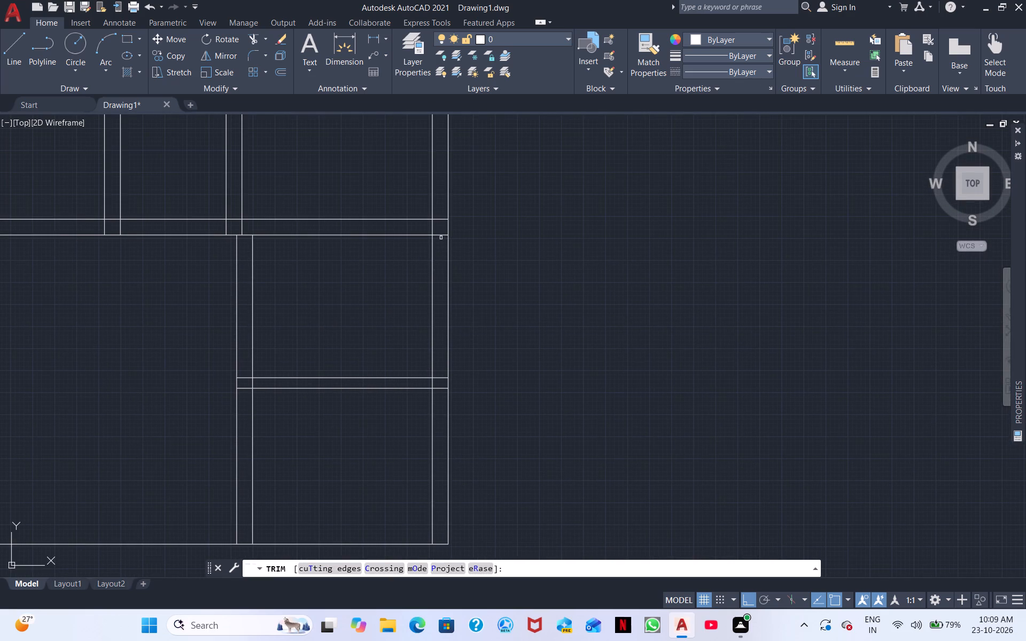
{"action": "left_click", "coordinate": [431, 228]}
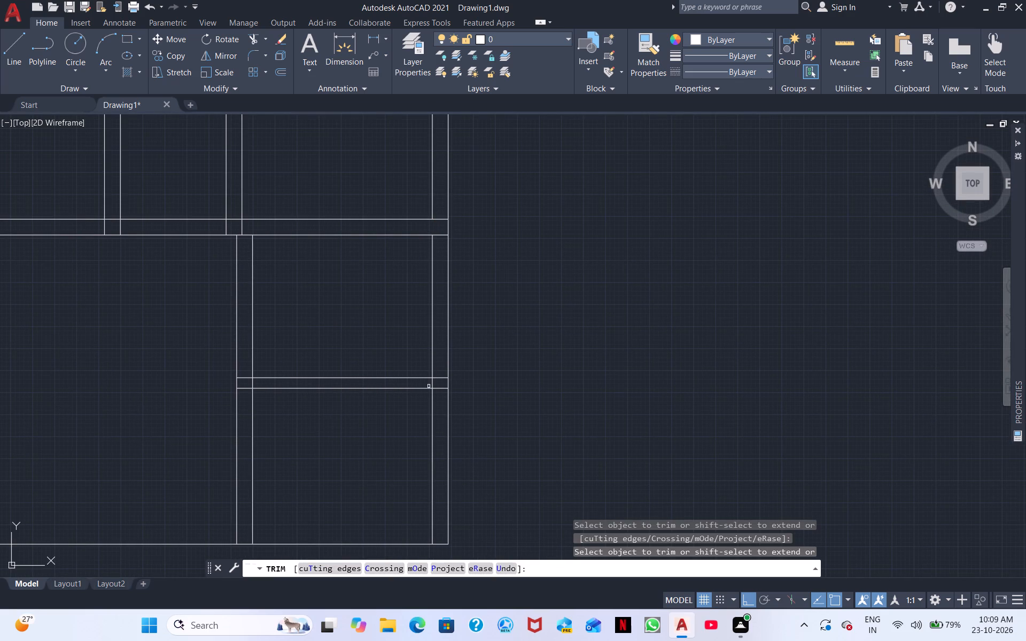
{"action": "left_click", "coordinate": [432, 382]}
{"action": "right_click", "coordinate": [584, 350]}
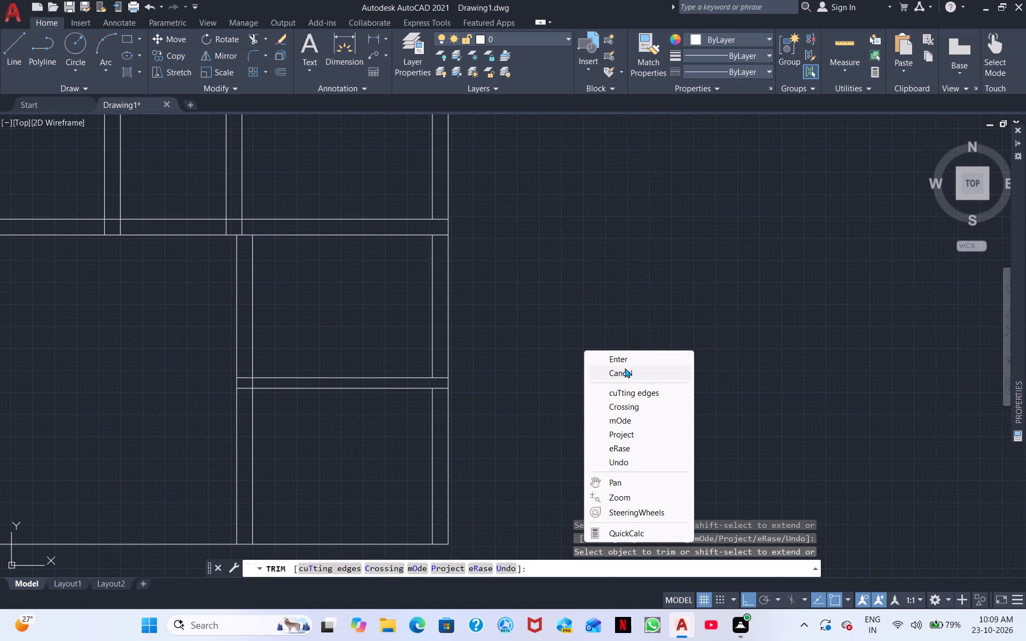
{"action": "left_click", "coordinate": [627, 356]}
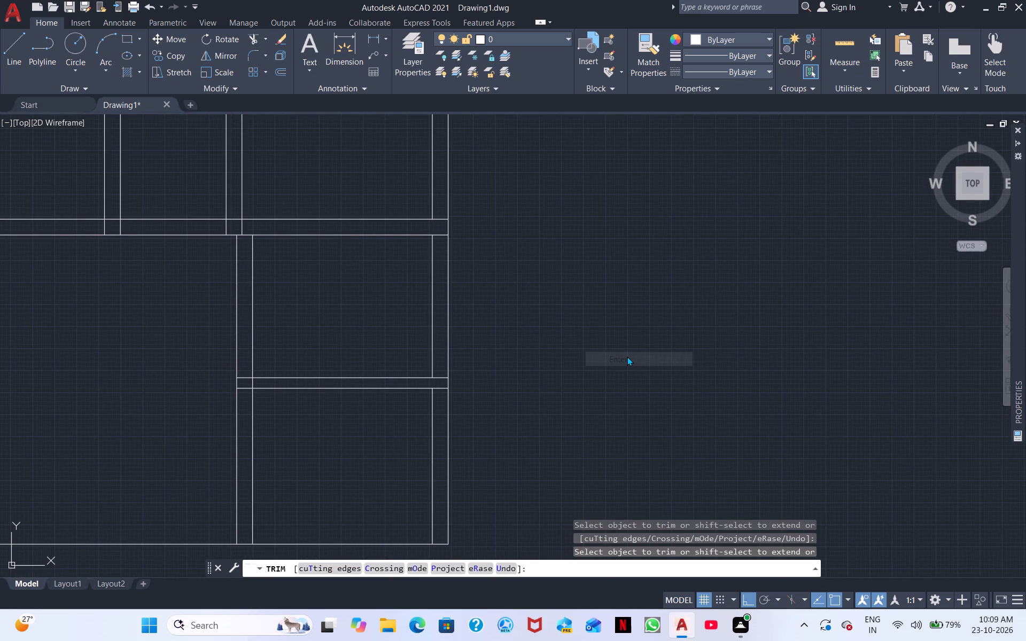
{"action": "key", "text": "Escape"}
Offset the east wall's inner line between the cross wall and the partition 4' westward.
{"action": "type", "text": "O"}
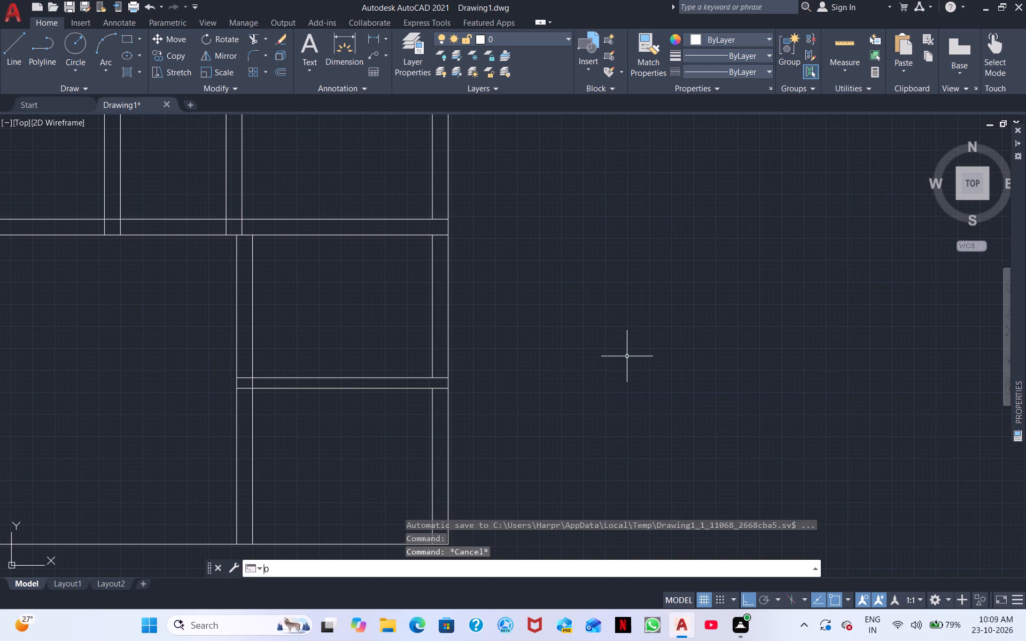
{"action": "key", "text": "space"}
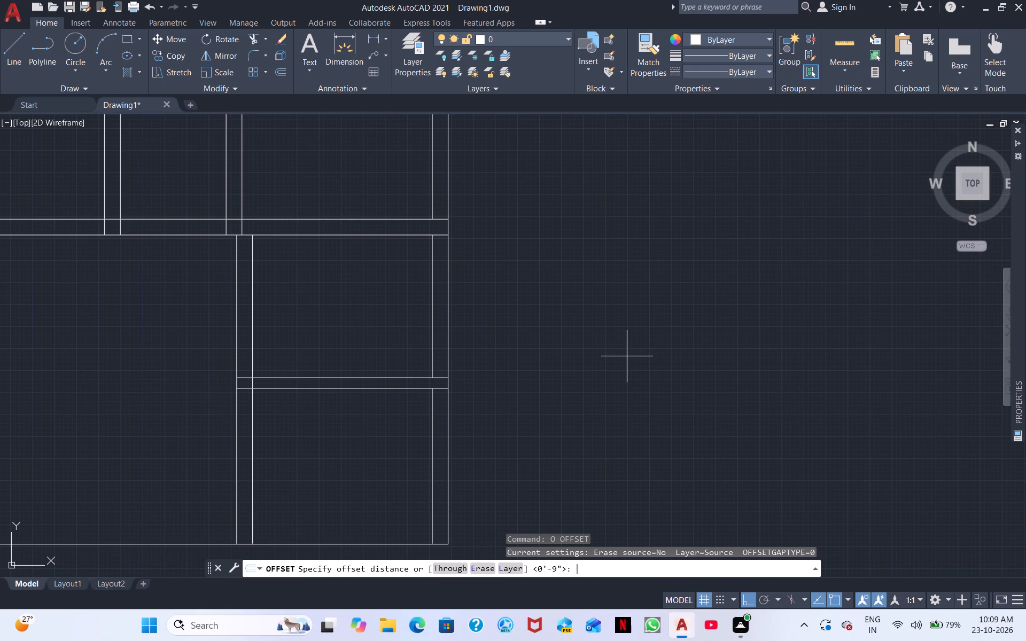
{"action": "key", "text": "4"}
{"action": "key", "text": "apostrophe"}
{"action": "key", "text": "Return"}
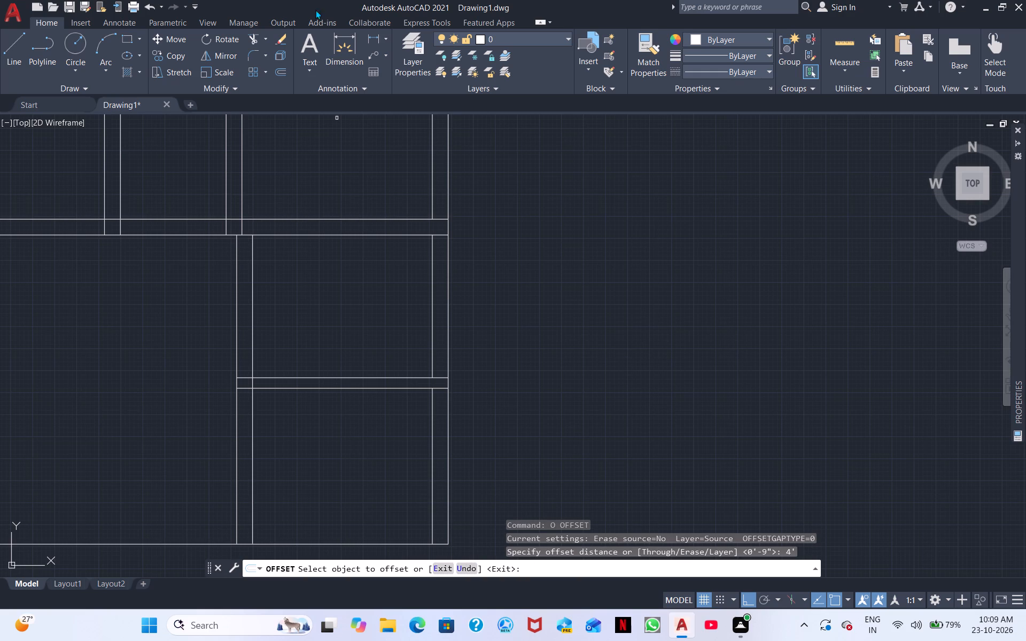
{"action": "left_click", "coordinate": [432, 279]}
{"action": "left_click", "coordinate": [410, 285]}
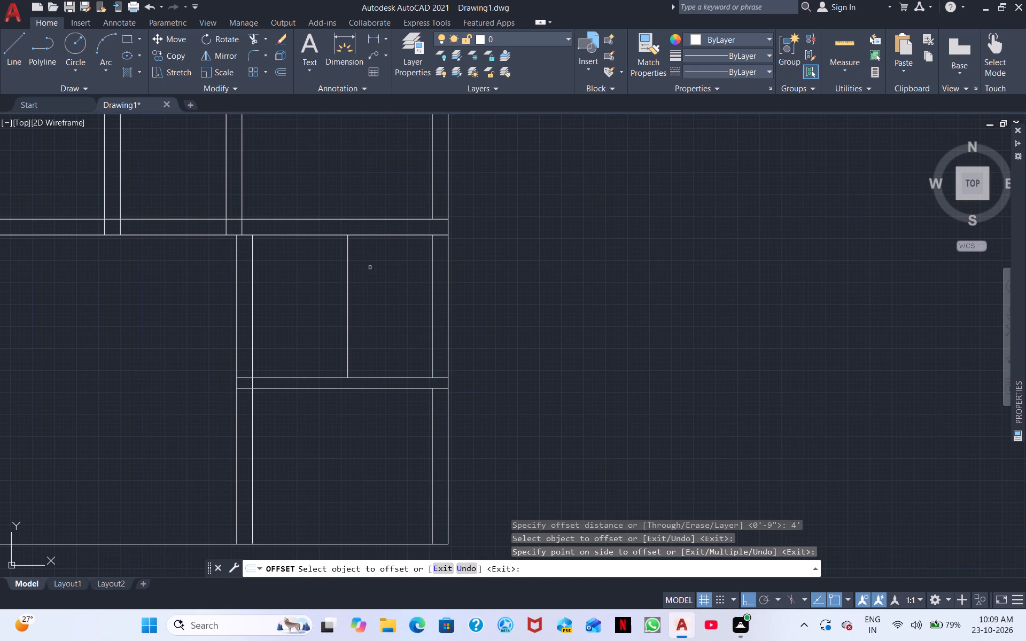
{"action": "key", "text": "space"}
Offset the new vertical line 6" westward to form a partition in the small southeast space.
{"action": "key", "text": "space"}
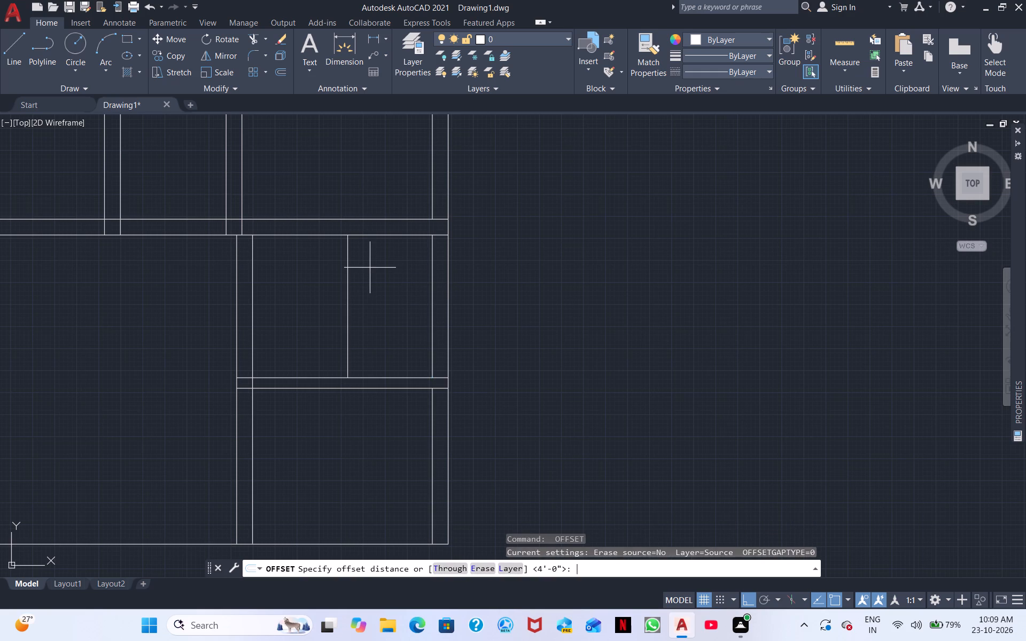
{"action": "type", "text": "6\""}
{"action": "key", "text": "Return"}
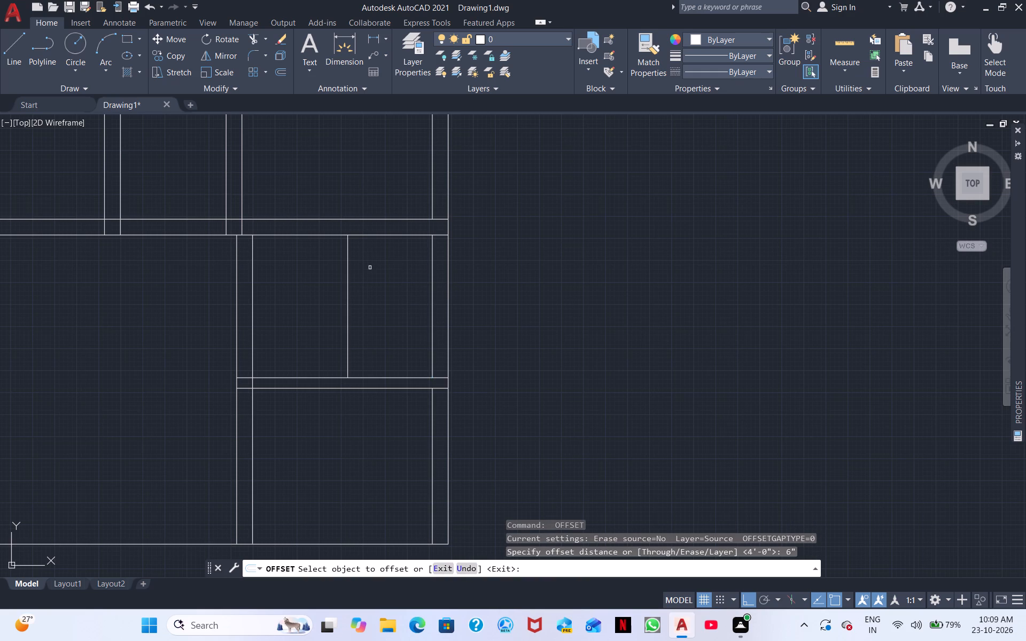
{"action": "left_click_drag", "start_coordinate": [347, 279], "coordinate": [340, 281]}
{"action": "left_click", "coordinate": [340, 281]}
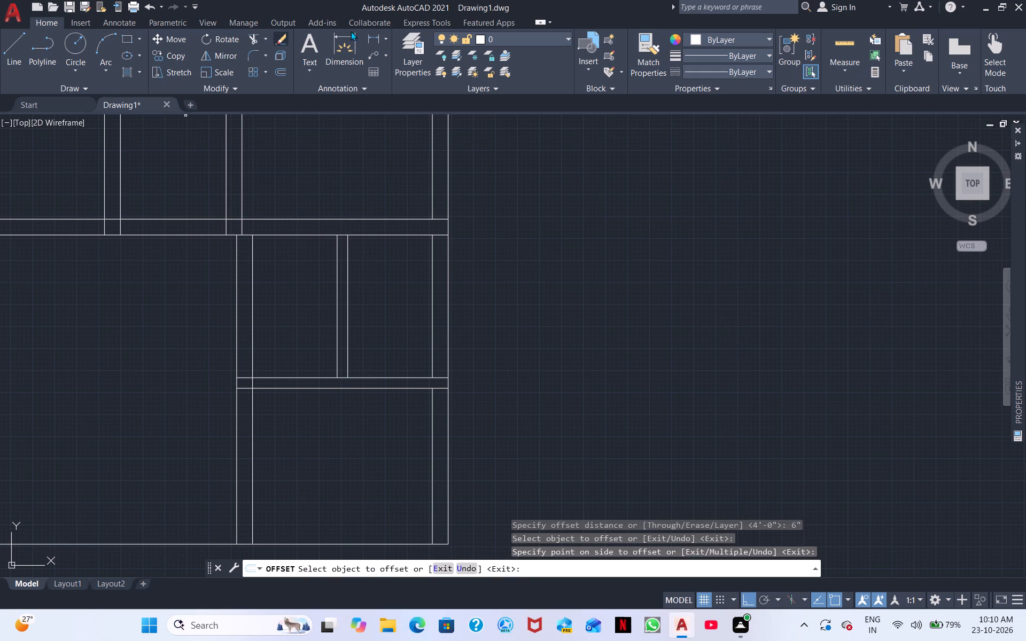
Measure the clear width between the interior wall and the new vertical partition with a linear dimension.
{"action": "left_click", "coordinate": [366, 36]}
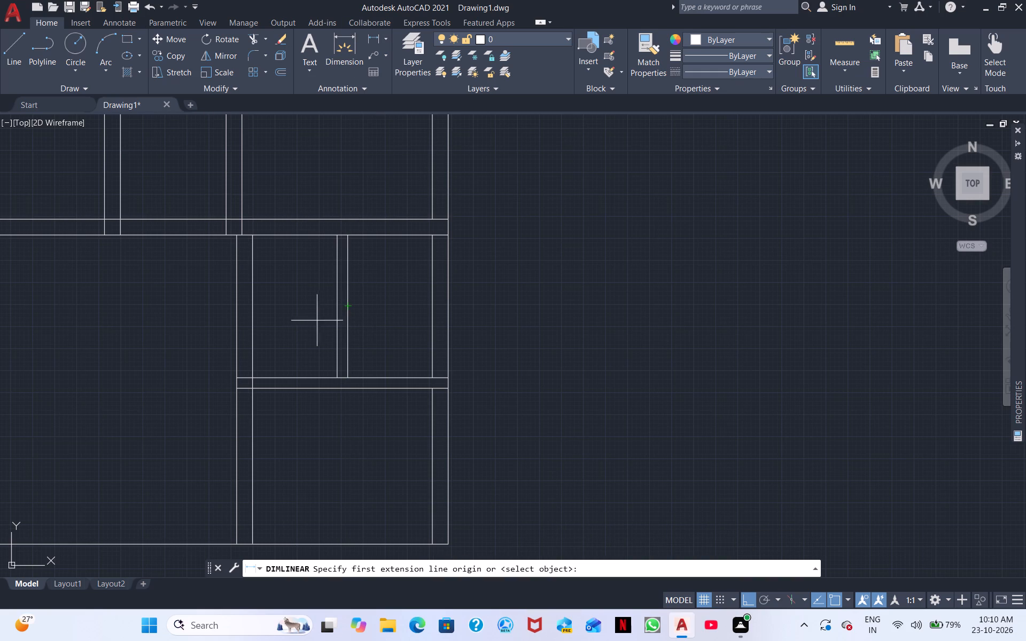
{"action": "left_click", "coordinate": [251, 319]}
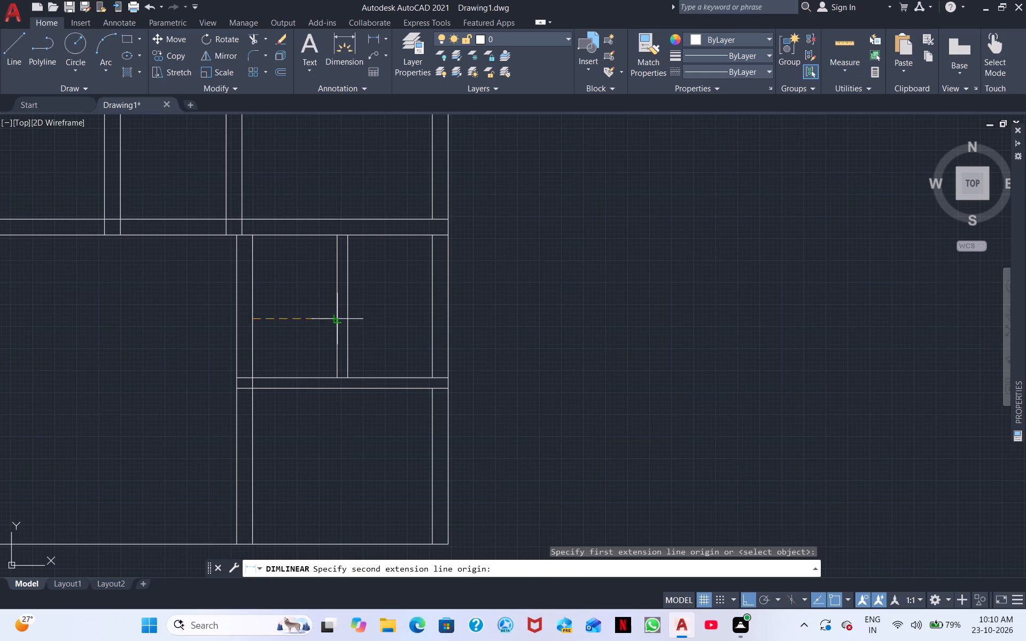
{"action": "left_click", "coordinate": [337, 319]}
{"action": "key", "text": "grave"}
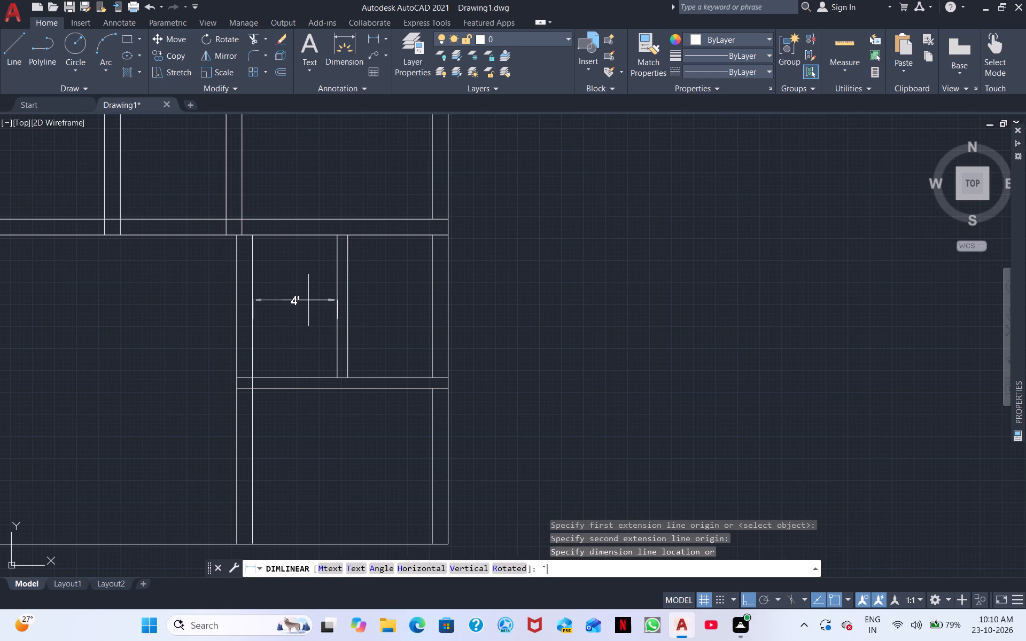
{"action": "key", "text": "Escape"}
Extend the new partition's east line to the horizontal partition's lower line and trim the horizontal partition from there to the east wall.
{"action": "scroll", "coordinate": [315, 301], "scroll_direction": "down", "scroll_amount": 2}
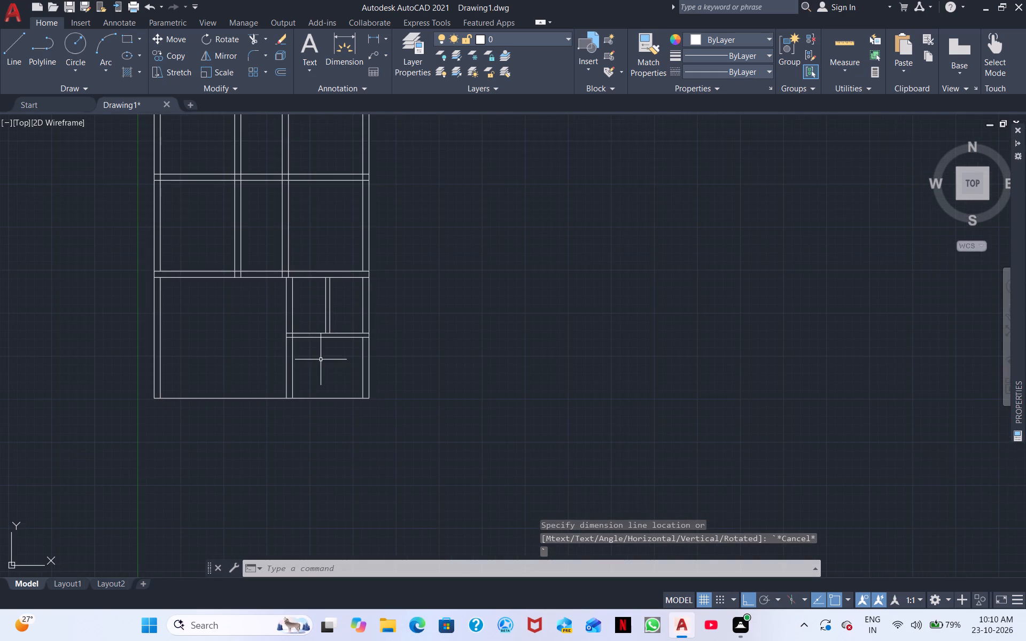
{"action": "scroll", "coordinate": [321, 359], "scroll_direction": "up", "scroll_amount": 1}
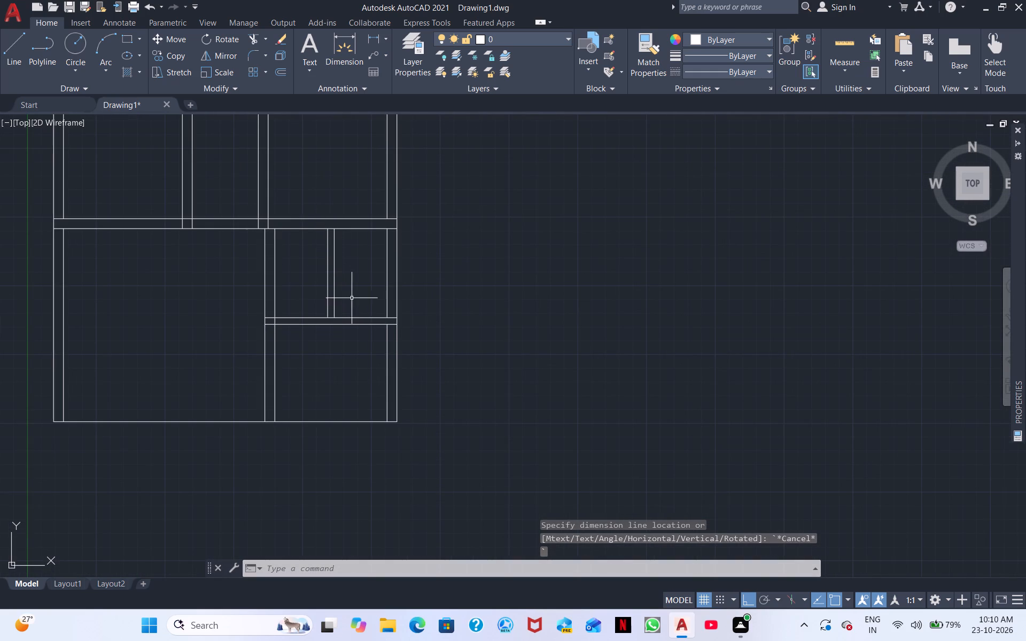
{"action": "right_click", "coordinate": [512, 280]}
{"action": "left_click", "coordinate": [605, 307]}
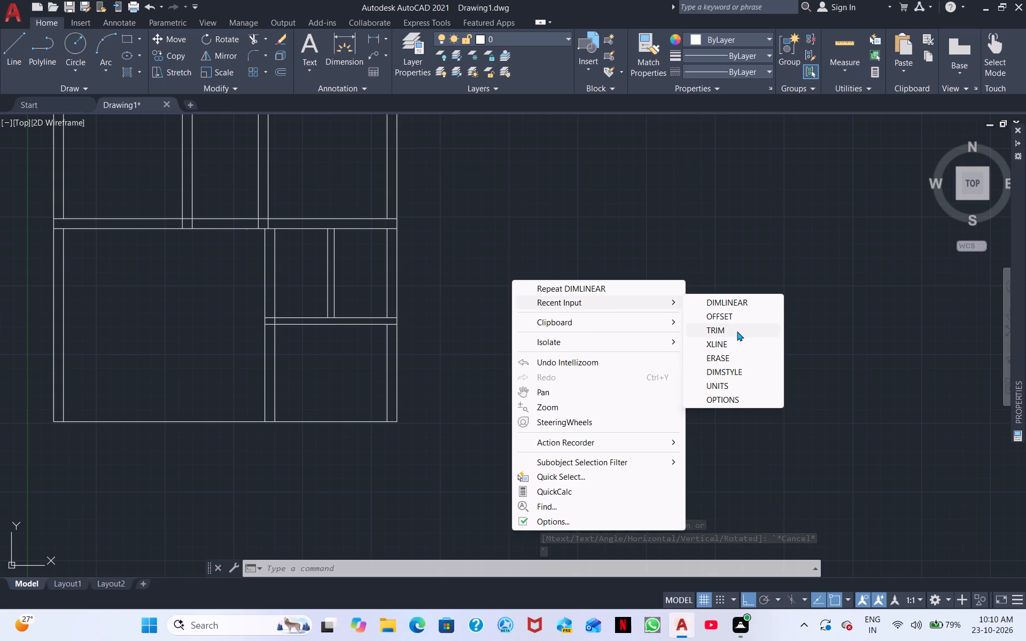
{"action": "left_click", "coordinate": [740, 332]}
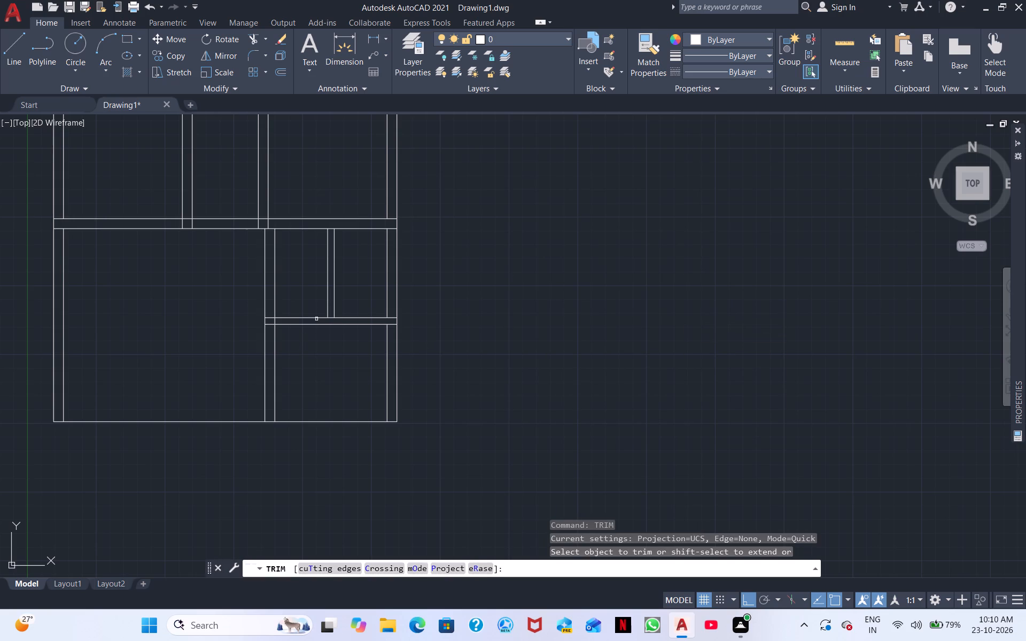
{"action": "left_click", "coordinate": [333, 310], "text": "shift"}
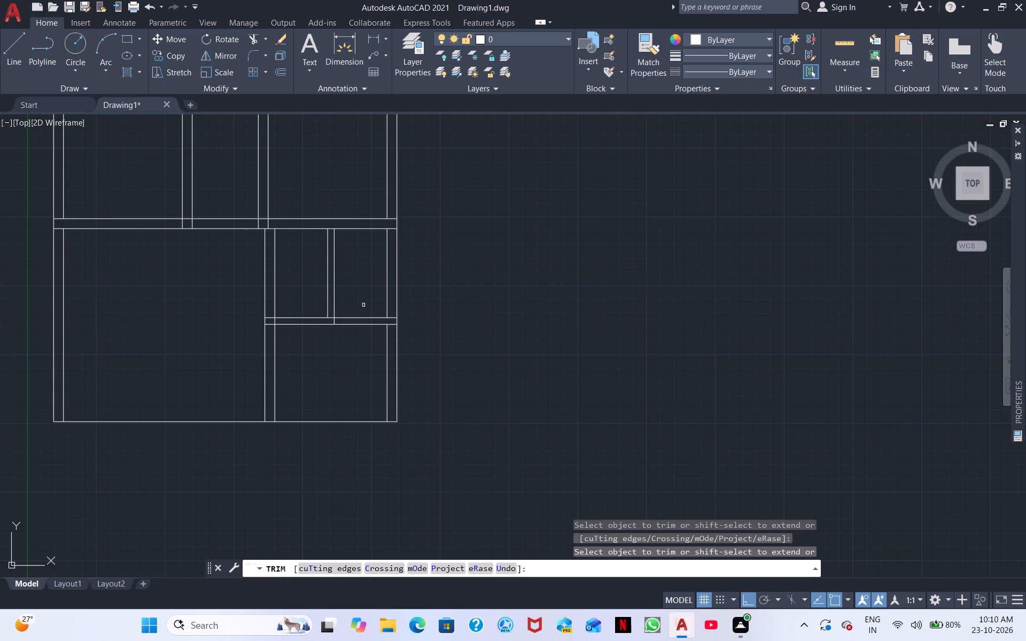
{"action": "left_click_drag", "start_coordinate": [363, 305], "coordinate": [354, 350]}
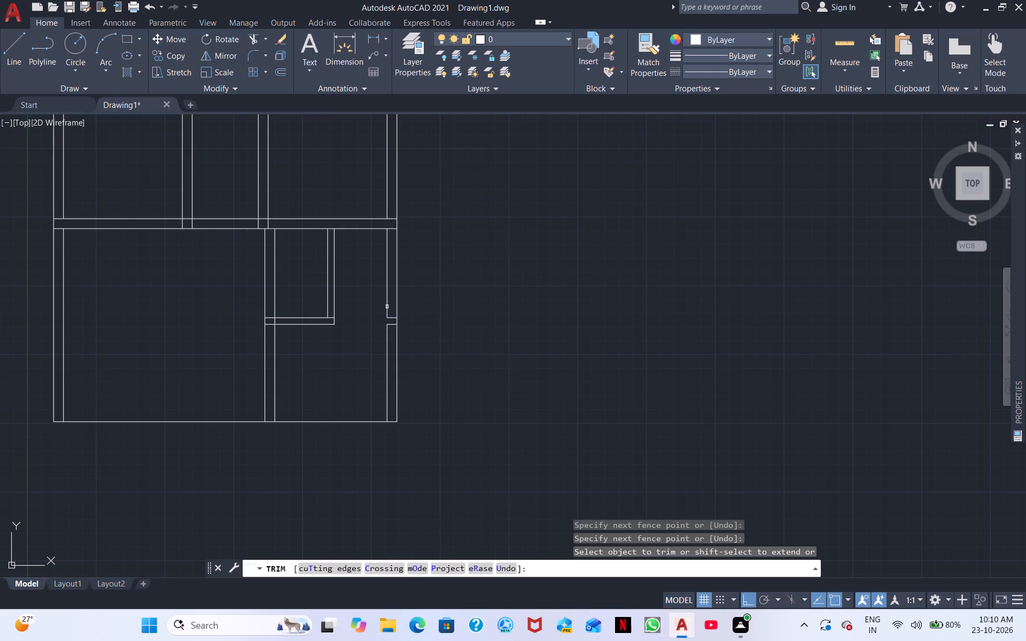
Extend the east wall's inner line down across the partition gap and up through the cross wall.
{"action": "left_click", "coordinate": [387, 306], "text": "shift"}
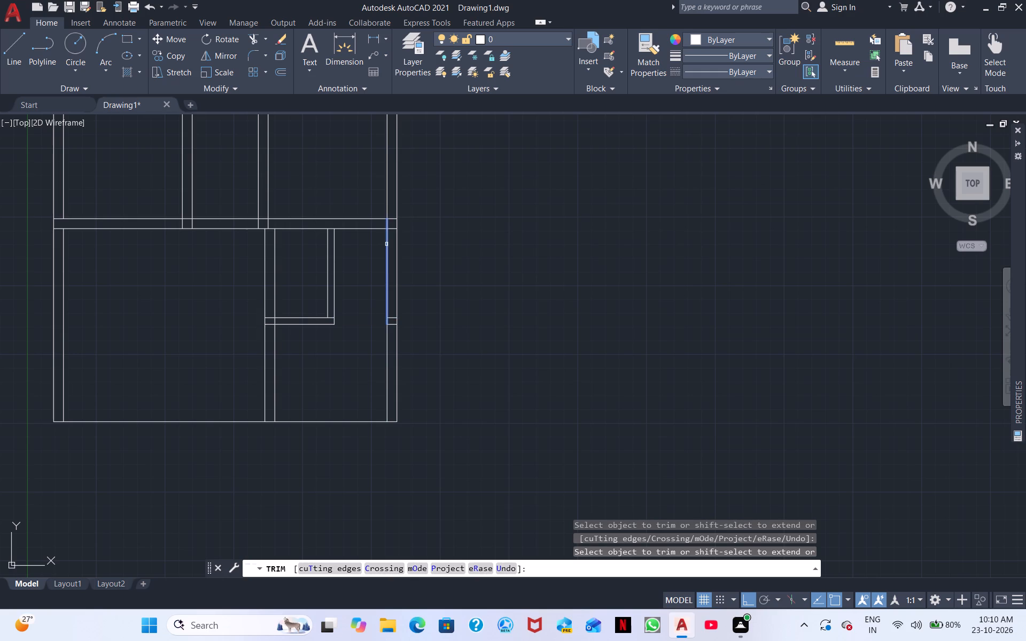
{"action": "left_click", "coordinate": [386, 244], "text": "shift"}
Trim the ends of the eastern interior vertical wall pair inside the lower cross wall.
{"action": "middle_click_drag", "start_coordinate": [368, 286], "coordinate": [457, 301]}
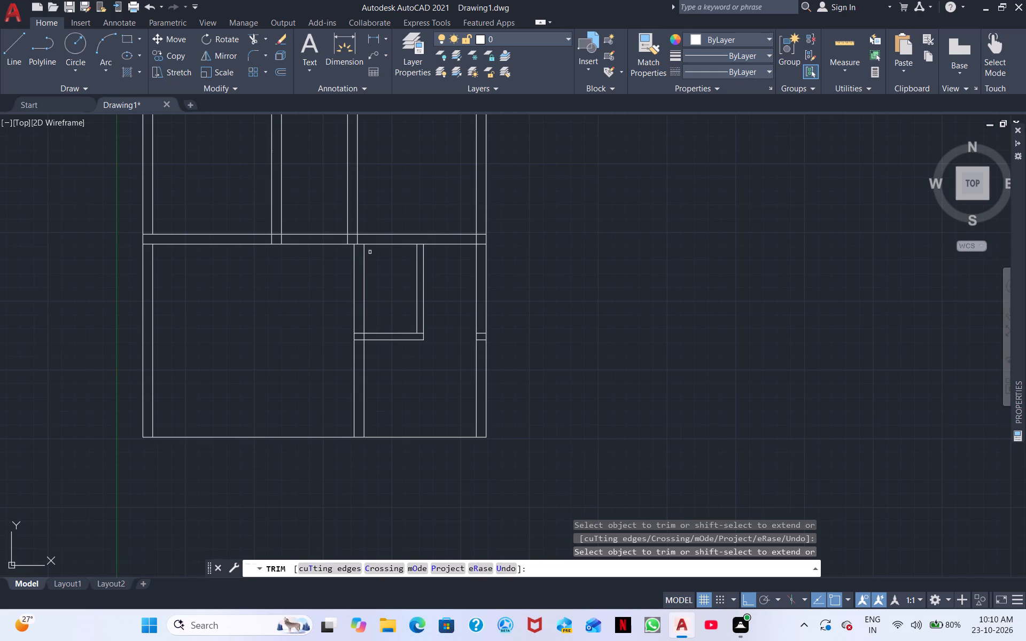
{"action": "scroll", "coordinate": [214, 304], "scroll_direction": "down", "scroll_amount": 1}
{"action": "middle_click_drag", "start_coordinate": [250, 324], "coordinate": [366, 320]}
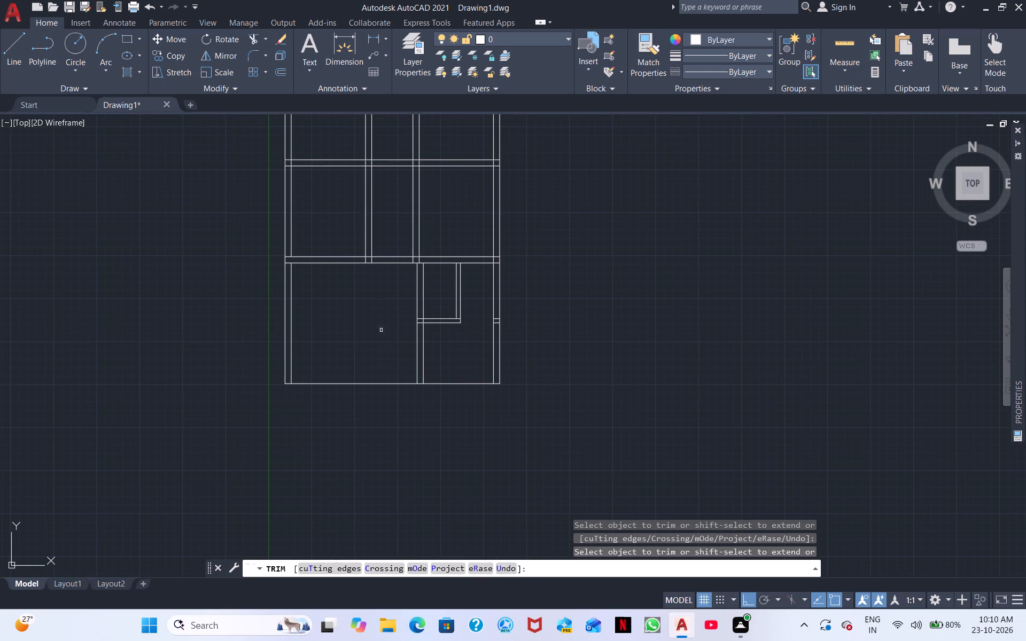
{"action": "middle_click_drag", "start_coordinate": [367, 296], "coordinate": [366, 346]}
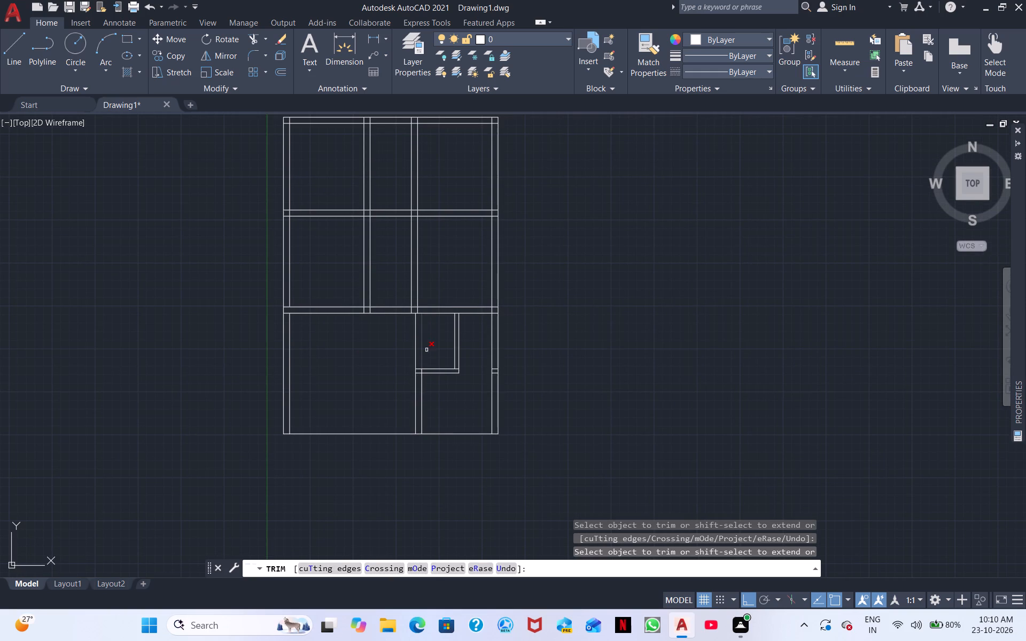
{"action": "scroll", "coordinate": [419, 310], "scroll_direction": "up", "scroll_amount": 4}
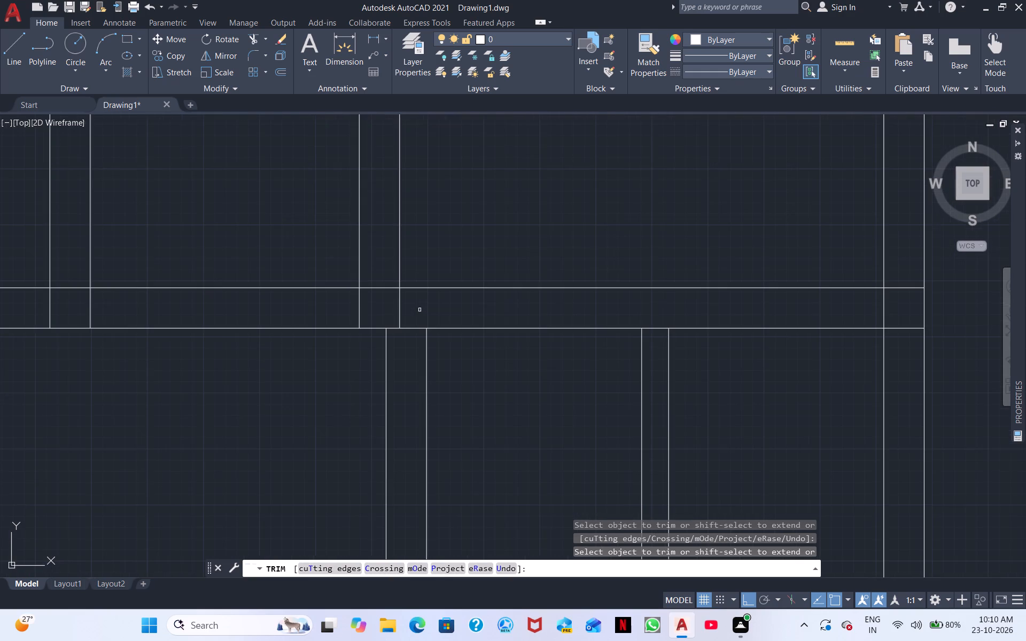
{"action": "left_click", "coordinate": [401, 311]}
{"action": "left_click", "coordinate": [360, 310]}
Extend both lines of the interior wall beside the southwest room up to the lower cross wall's upper line.
{"action": "left_click", "coordinate": [388, 376], "text": "shift"}
{"action": "left_click", "coordinate": [424, 370], "text": "shift"}
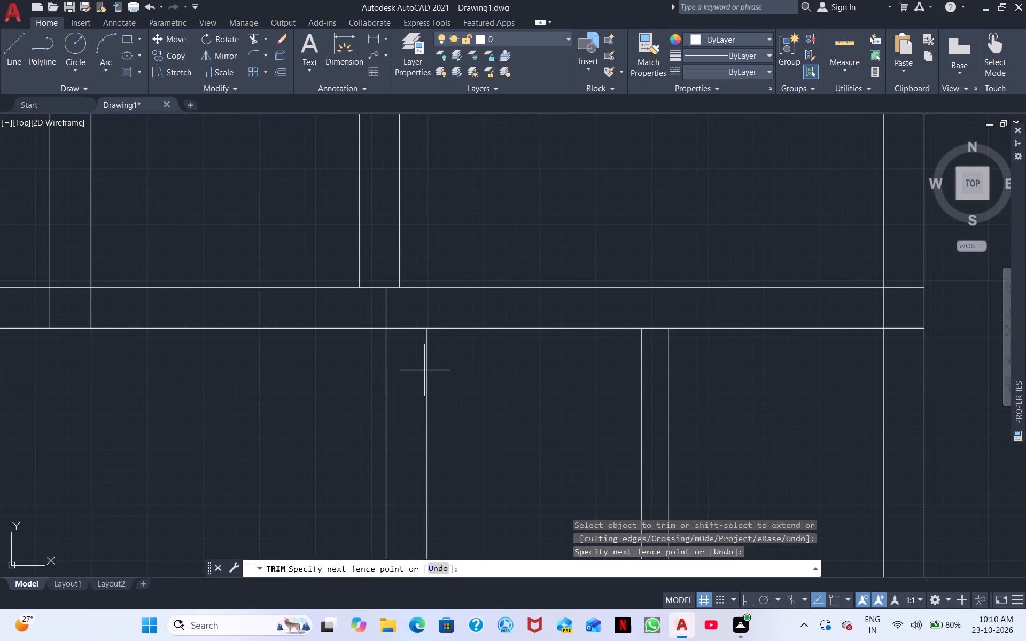
{"action": "left_click", "coordinate": [431, 365], "text": "shift"}
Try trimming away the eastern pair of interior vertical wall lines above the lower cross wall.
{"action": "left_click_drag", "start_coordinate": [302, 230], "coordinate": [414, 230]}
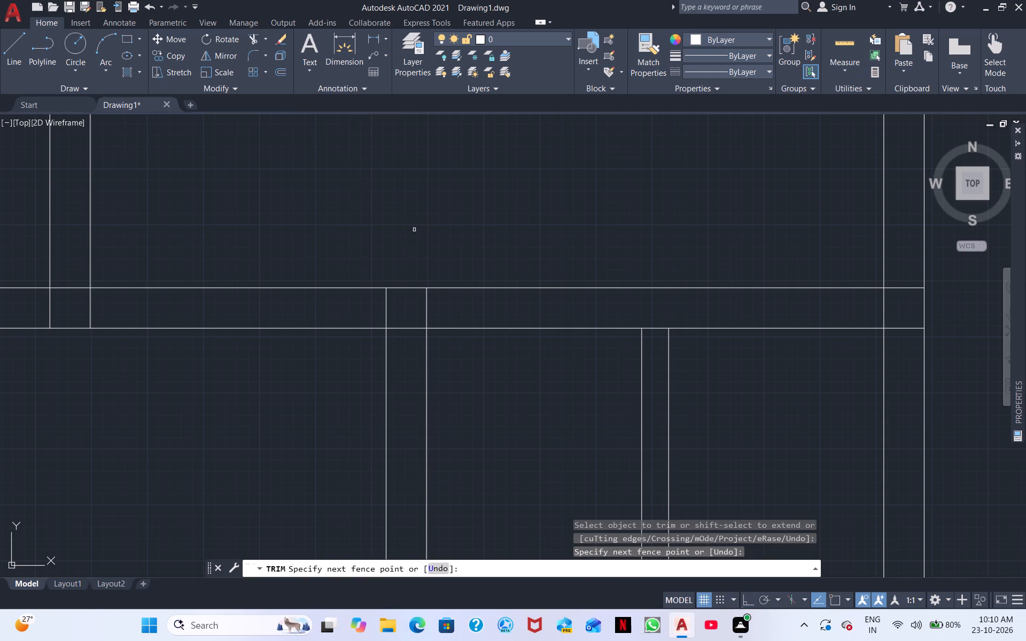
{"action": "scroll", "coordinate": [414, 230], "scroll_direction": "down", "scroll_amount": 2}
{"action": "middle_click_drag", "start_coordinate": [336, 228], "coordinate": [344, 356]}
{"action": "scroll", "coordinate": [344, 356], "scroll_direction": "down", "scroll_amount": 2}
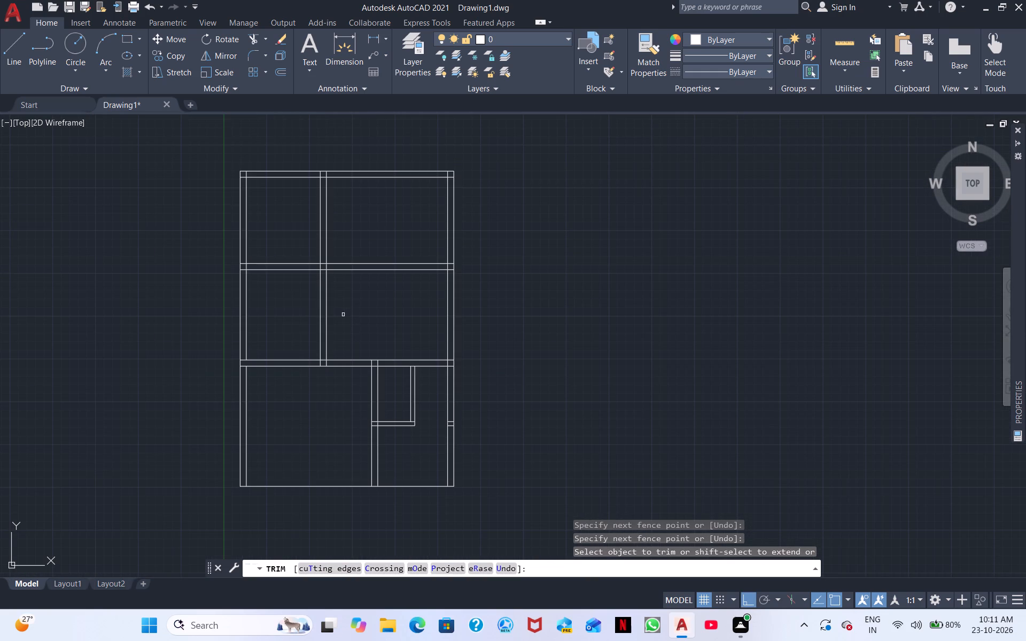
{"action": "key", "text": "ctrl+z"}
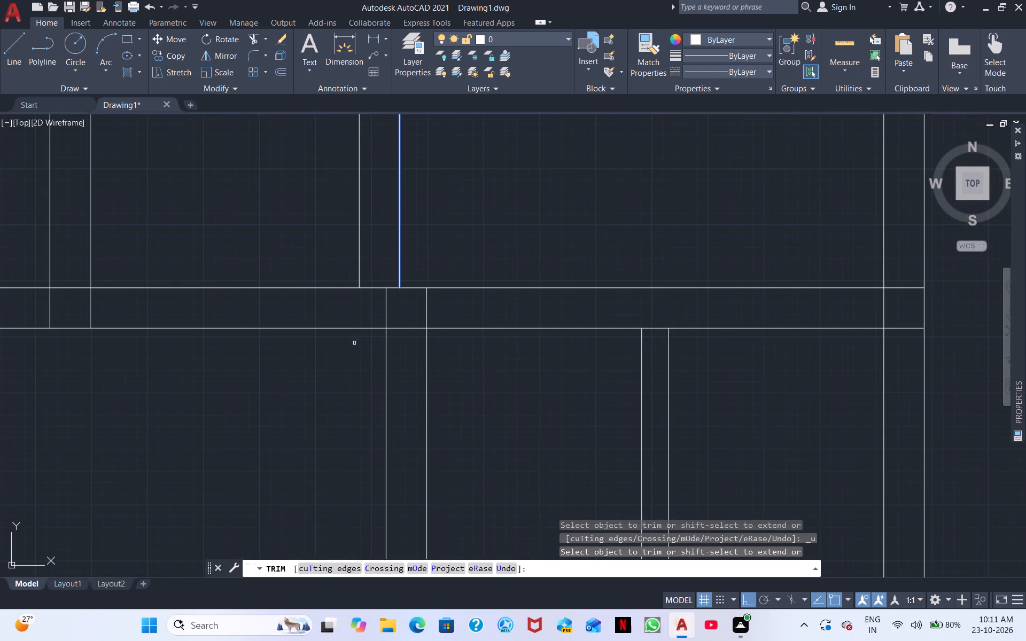
Trim away both lines of the upper cross wall between the two interior vertical walls.
{"action": "scroll", "coordinate": [360, 330], "scroll_direction": "down", "scroll_amount": 4}
{"action": "left_click", "coordinate": [413, 288]}
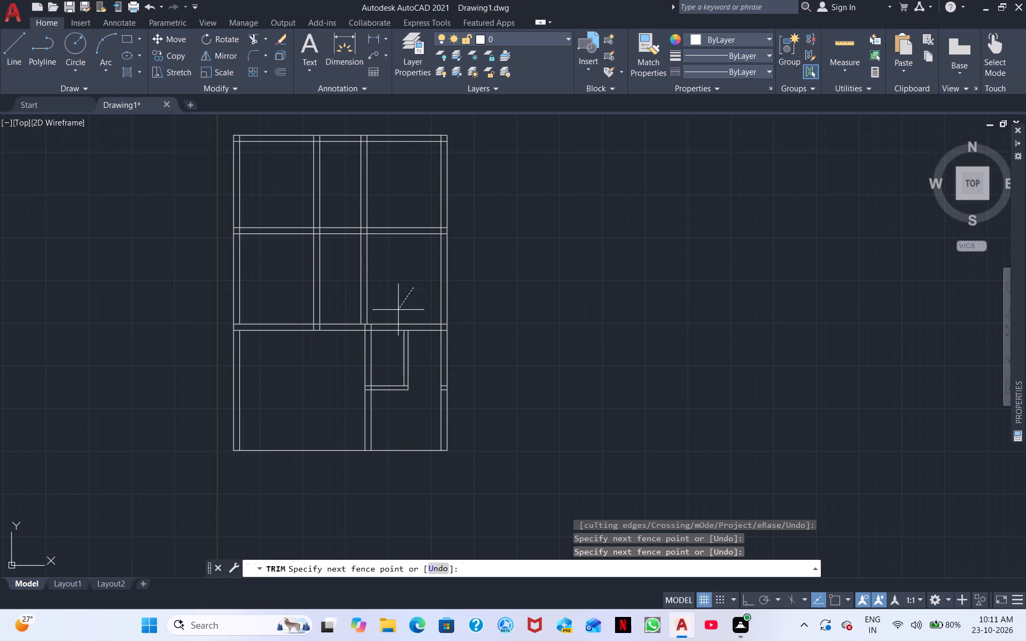
{"action": "left_click", "coordinate": [403, 290]}
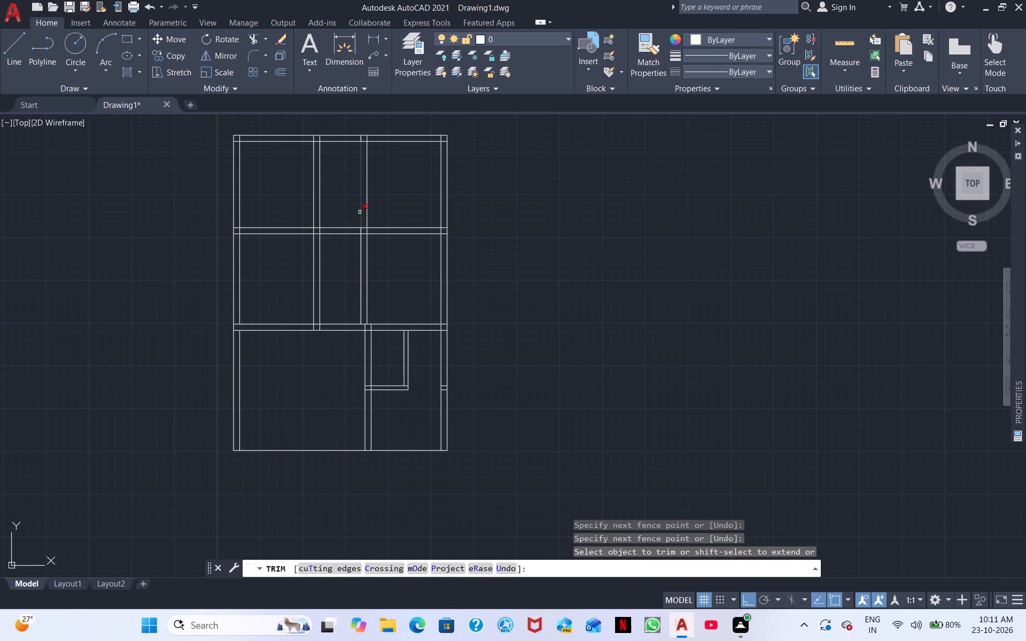
{"action": "left_click", "coordinate": [345, 226]}
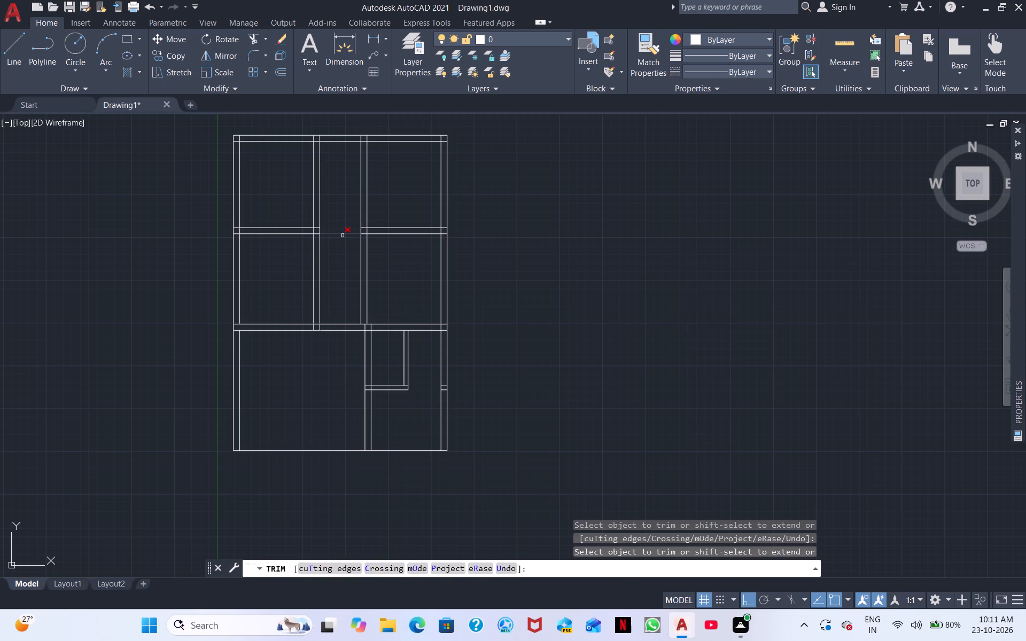
{"action": "left_click", "coordinate": [343, 236]}
Trim away both interior vertical wall pairs between the upper and lower cross walls, including the western pair's stubs inside the lower cross wall.
{"action": "left_click", "coordinate": [320, 269]}
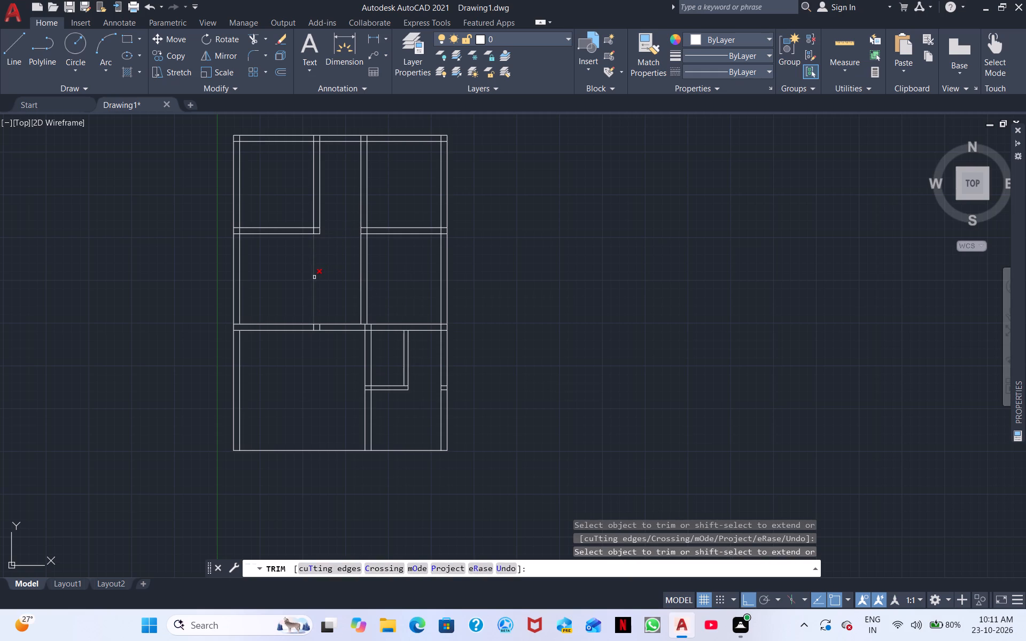
{"action": "left_click", "coordinate": [314, 278]}
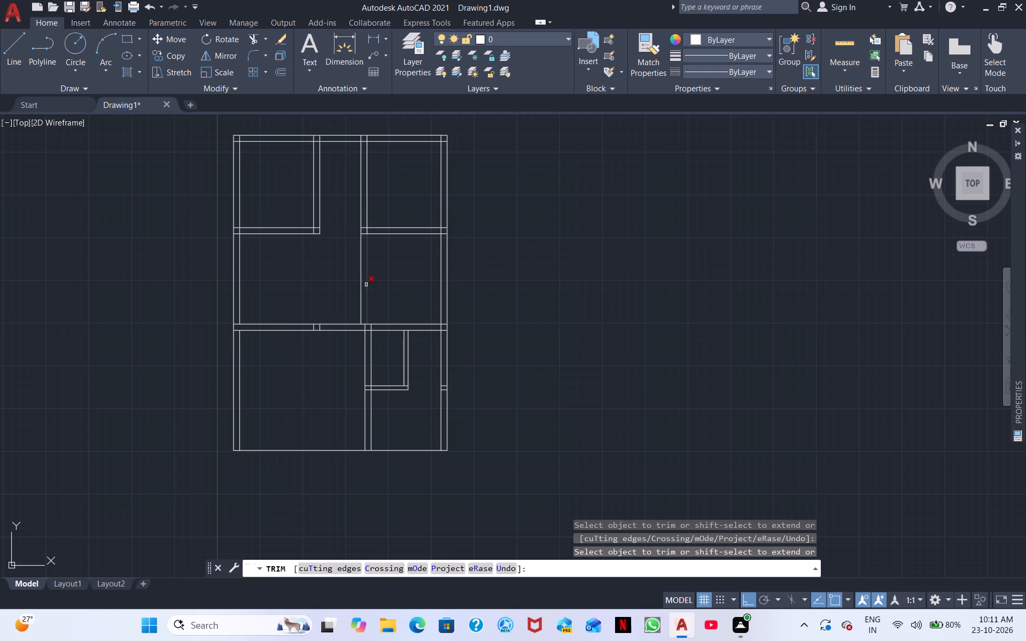
{"action": "left_click", "coordinate": [366, 285]}
{"action": "left_click", "coordinate": [361, 285]}
{"action": "scroll", "coordinate": [305, 347], "scroll_direction": "up", "scroll_amount": 3}
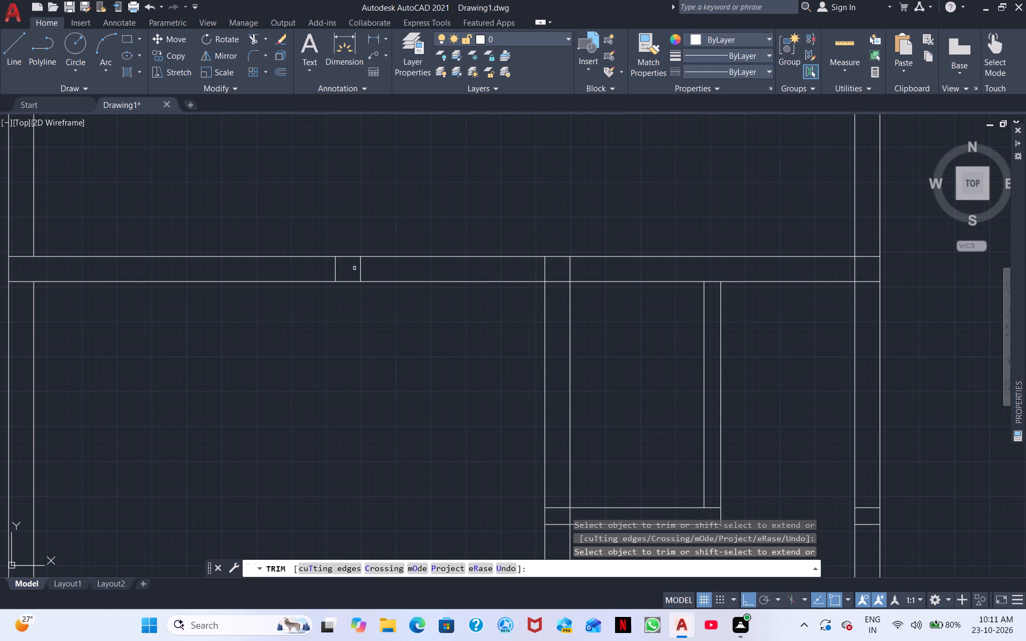
{"action": "left_click_drag", "start_coordinate": [354, 268], "coordinate": [366, 267]}
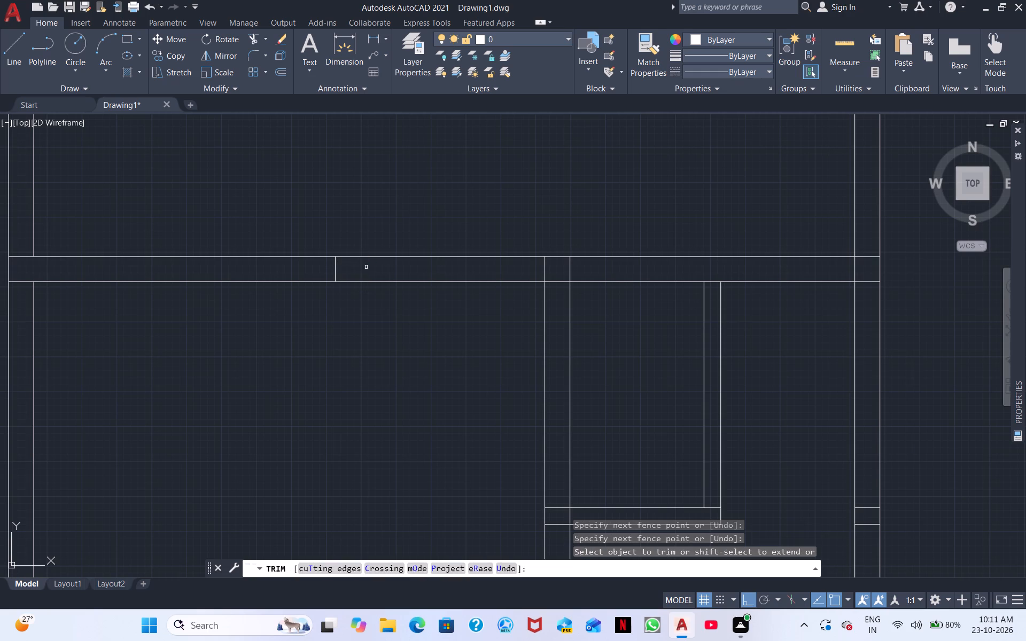
{"action": "left_click", "coordinate": [336, 272]}
Extend both vertical lines of the small southeast room's partition up to the lower cross wall's upper line.
{"action": "middle_click_drag", "start_coordinate": [370, 362], "coordinate": [72, 276]}
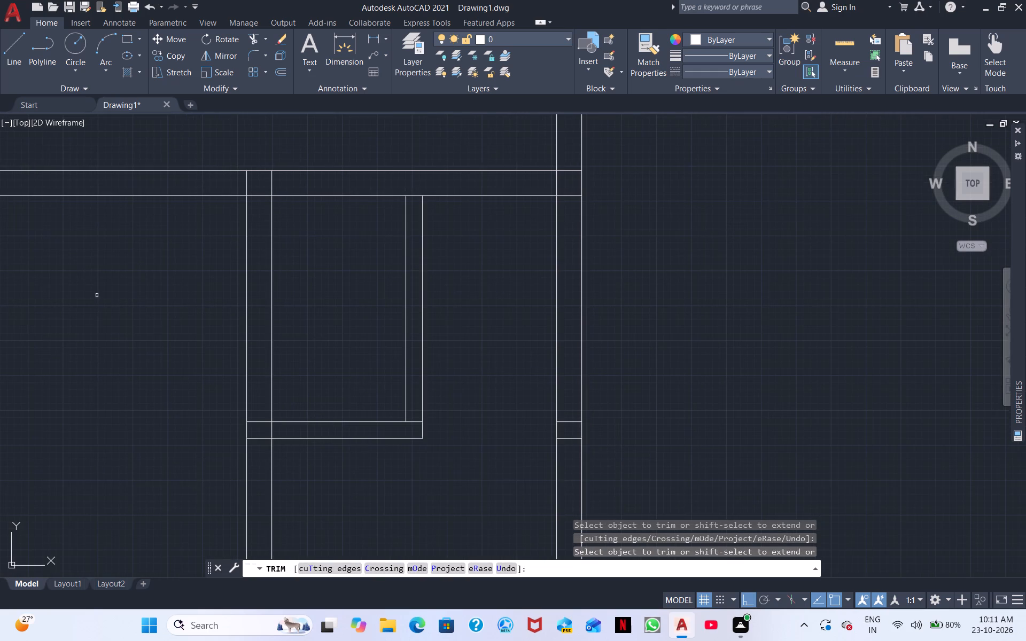
{"action": "left_click", "coordinate": [424, 294], "text": "shift"}
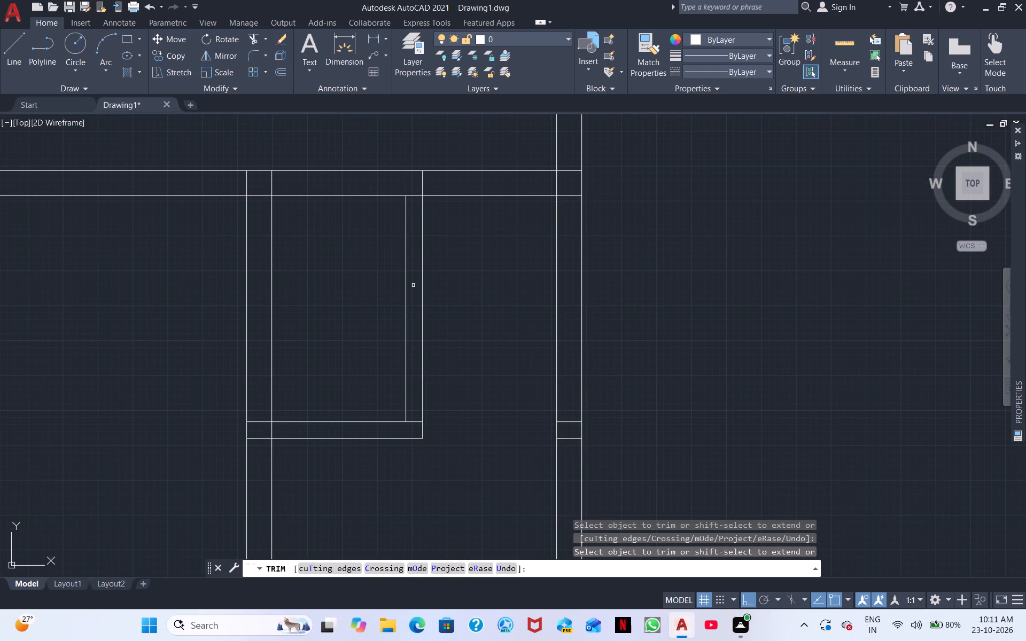
{"action": "left_click", "coordinate": [408, 275], "text": "shift"}
Trim out both lower cross wall lines between the southwest room's east wall and the small room's vertical partition, and finish trimming.
{"action": "left_click_drag", "start_coordinate": [363, 159], "coordinate": [349, 202]}
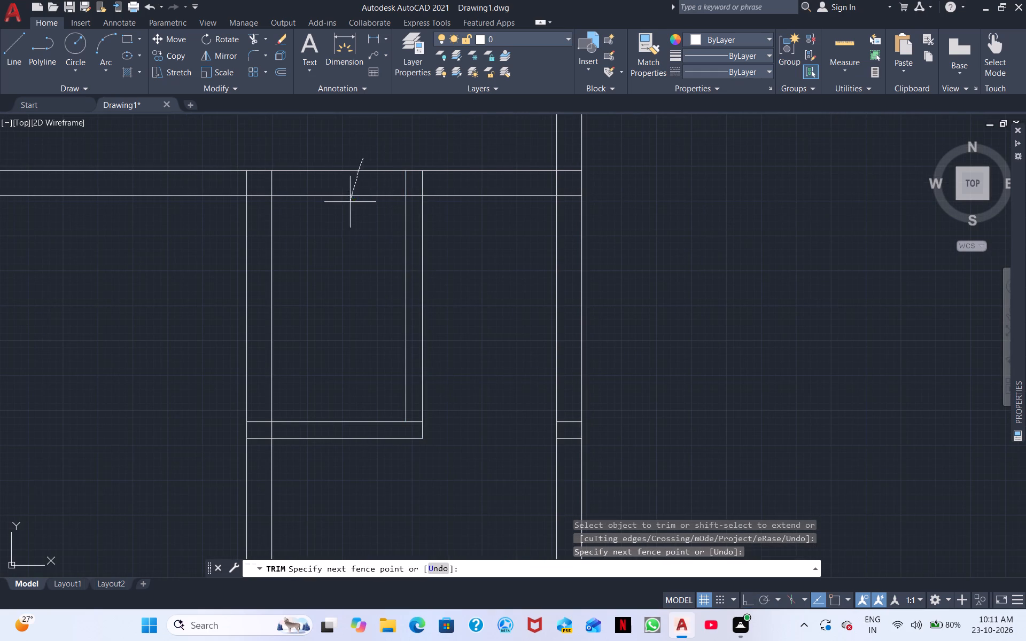
{"action": "left_click_drag", "start_coordinate": [349, 202], "coordinate": [345, 220]}
{"action": "scroll", "coordinate": [343, 214], "scroll_direction": "down", "scroll_amount": 1}
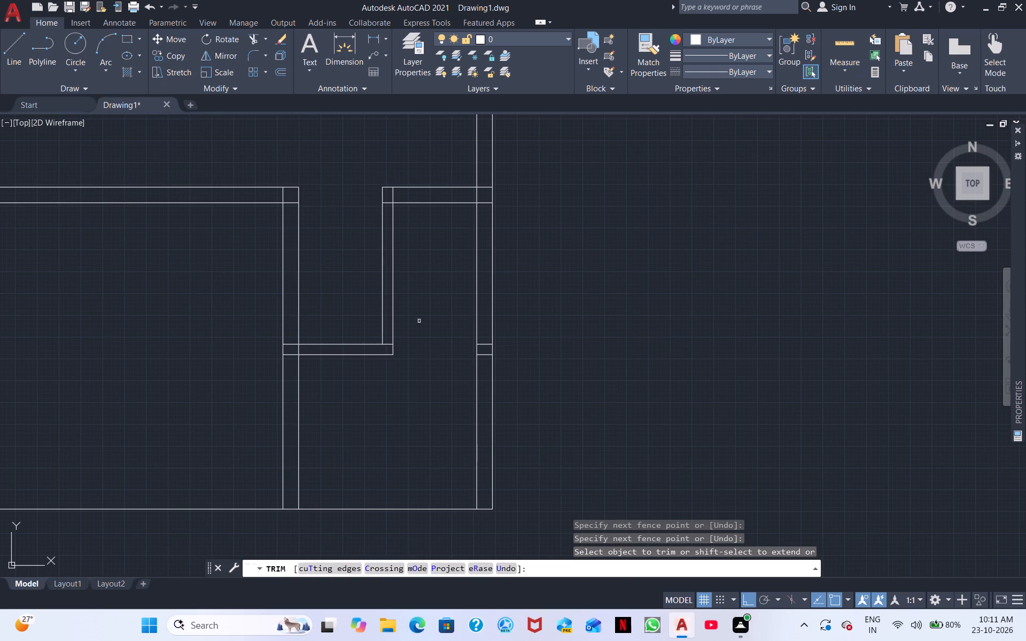
{"action": "middle_click_drag", "start_coordinate": [193, 320], "coordinate": [357, 296]}
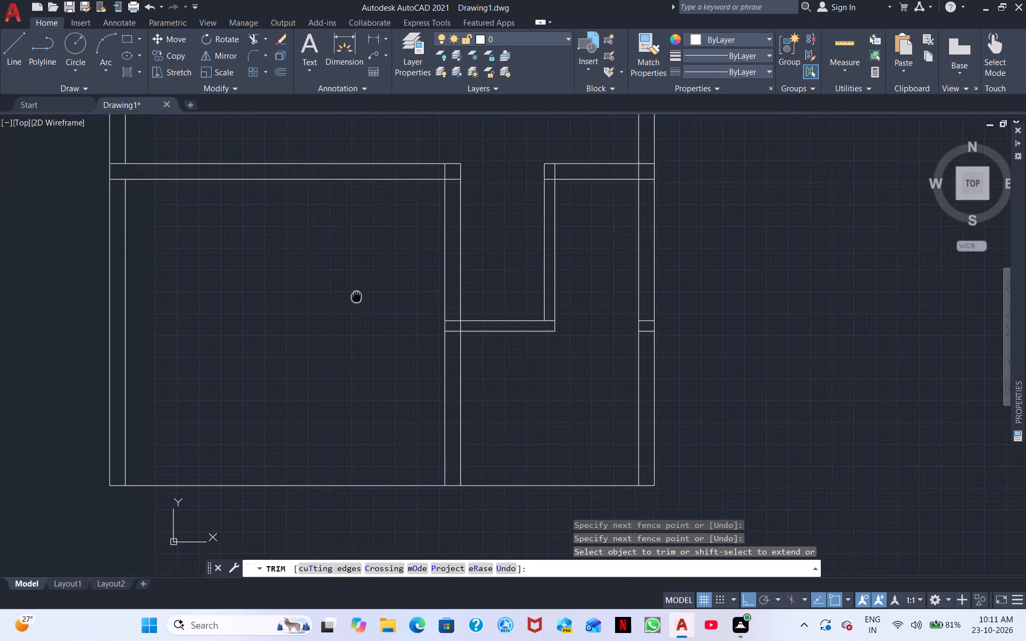
{"action": "middle_click_drag", "start_coordinate": [357, 296], "coordinate": [359, 296]}
{"action": "scroll", "coordinate": [360, 296], "scroll_direction": "down", "scroll_amount": 1}
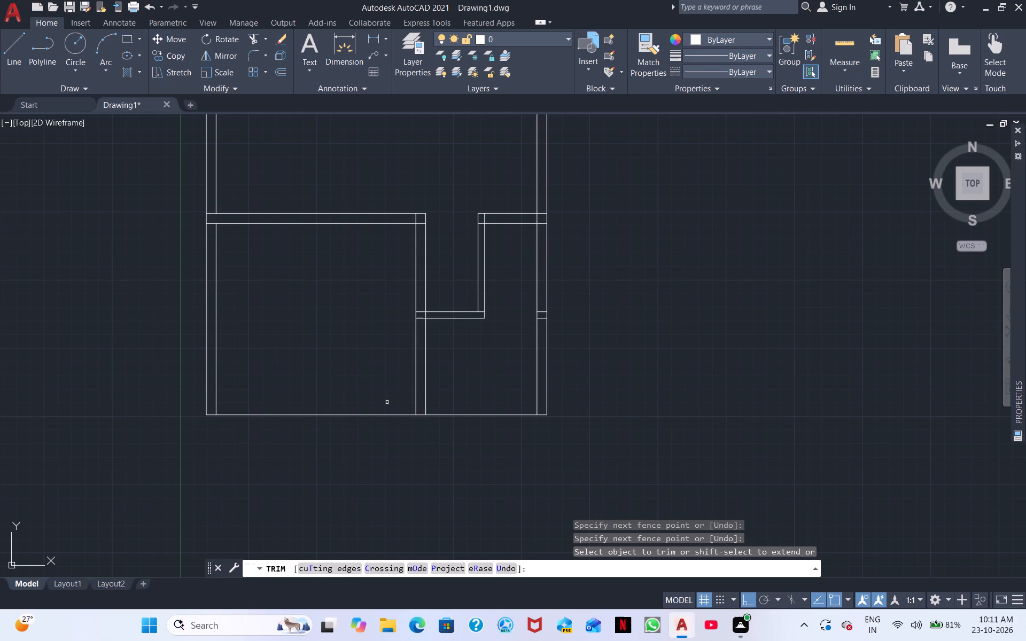
{"action": "right_click", "coordinate": [476, 387]}
{"action": "left_click", "coordinate": [500, 397]}
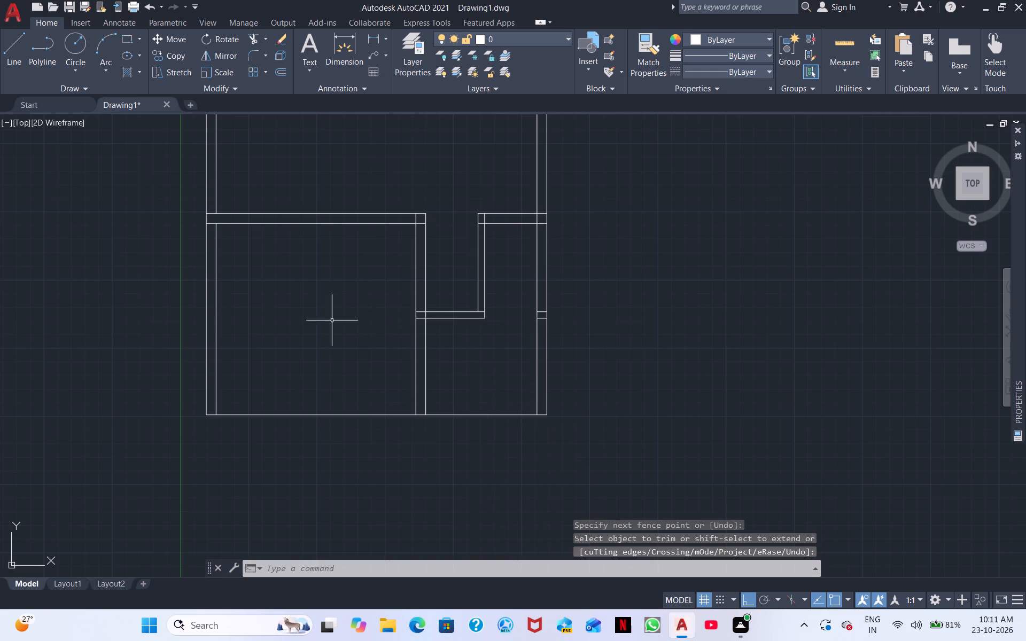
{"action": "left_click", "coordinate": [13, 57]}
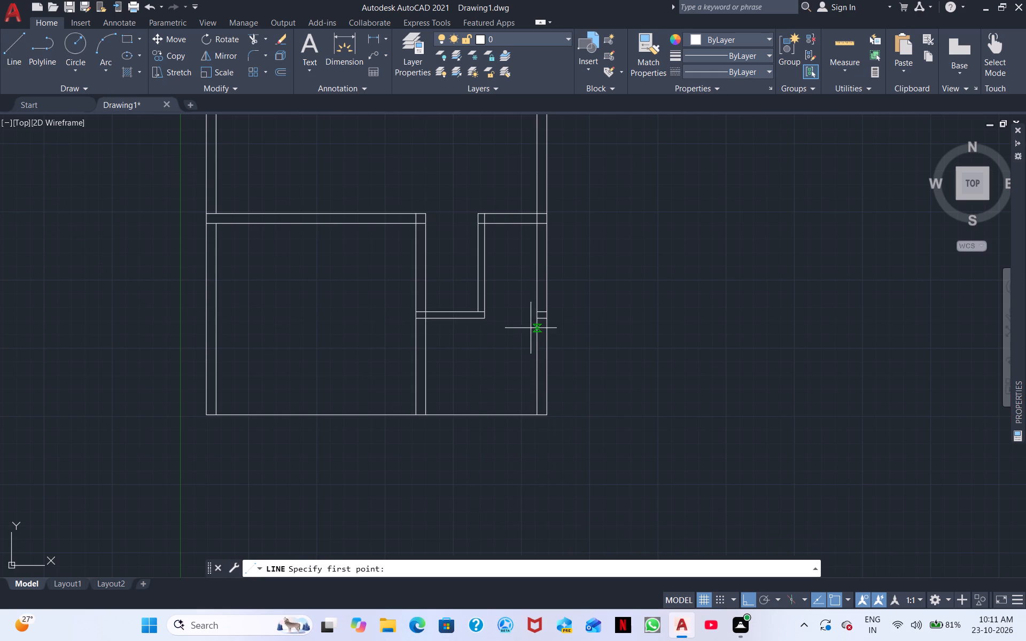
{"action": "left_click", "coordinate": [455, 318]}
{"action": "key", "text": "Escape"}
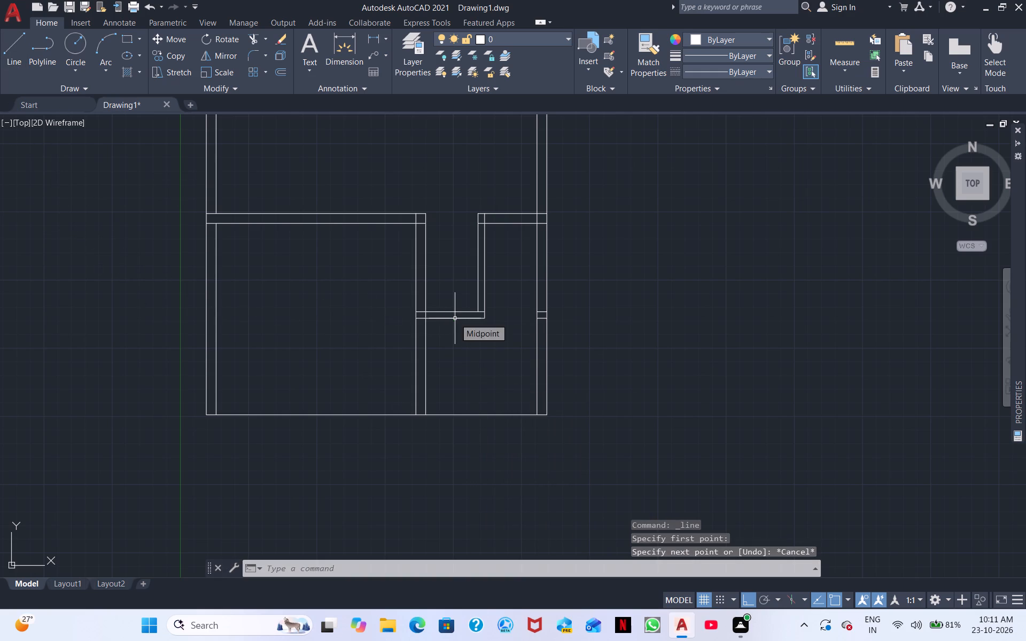
Check the distance from the small room's lower partition line to the south outer line with a linear dimension, without placing it.
{"action": "left_click", "coordinate": [370, 43]}
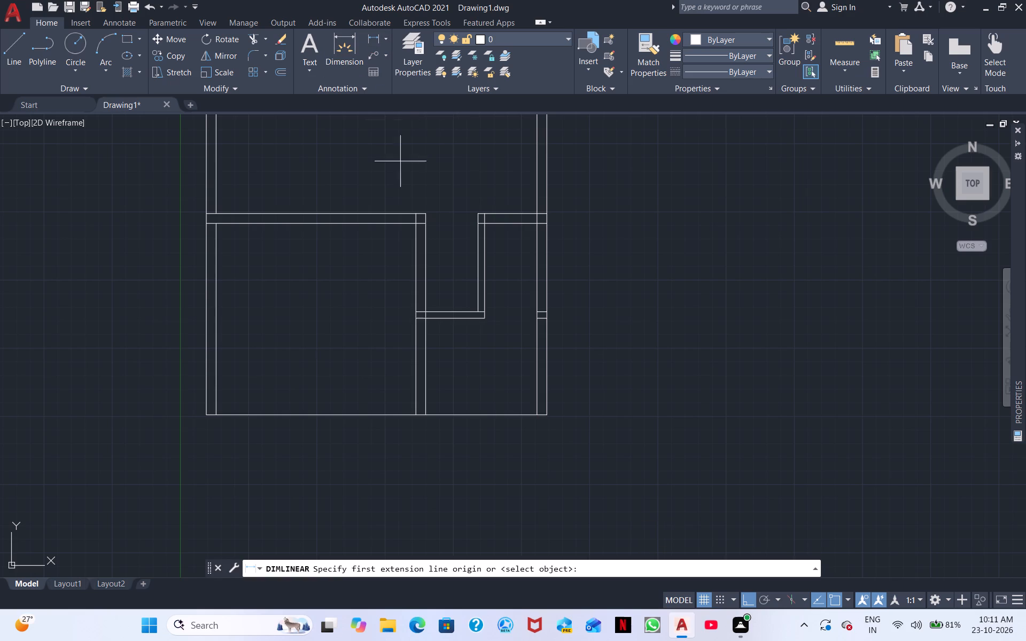
{"action": "left_click", "coordinate": [458, 318]}
{"action": "left_click", "coordinate": [460, 412]}
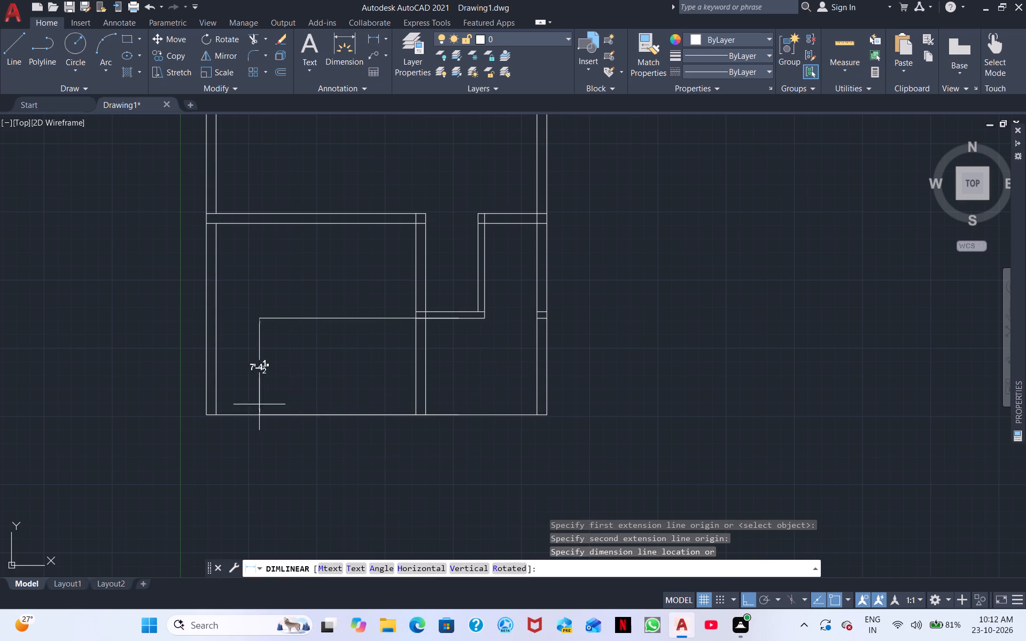
{"action": "key", "text": "Escape"}
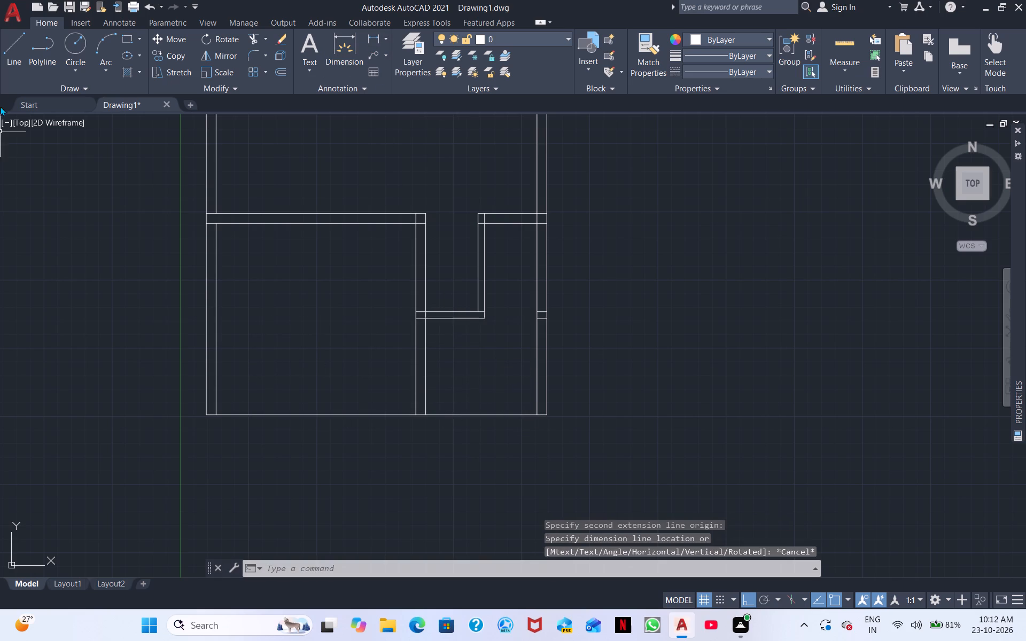
Draw a 10' vertical guide line down from the lower cross wall's lower line inside the southwest room.
{"action": "left_click", "coordinate": [17, 49]}
{"action": "left_click", "coordinate": [294, 224]}
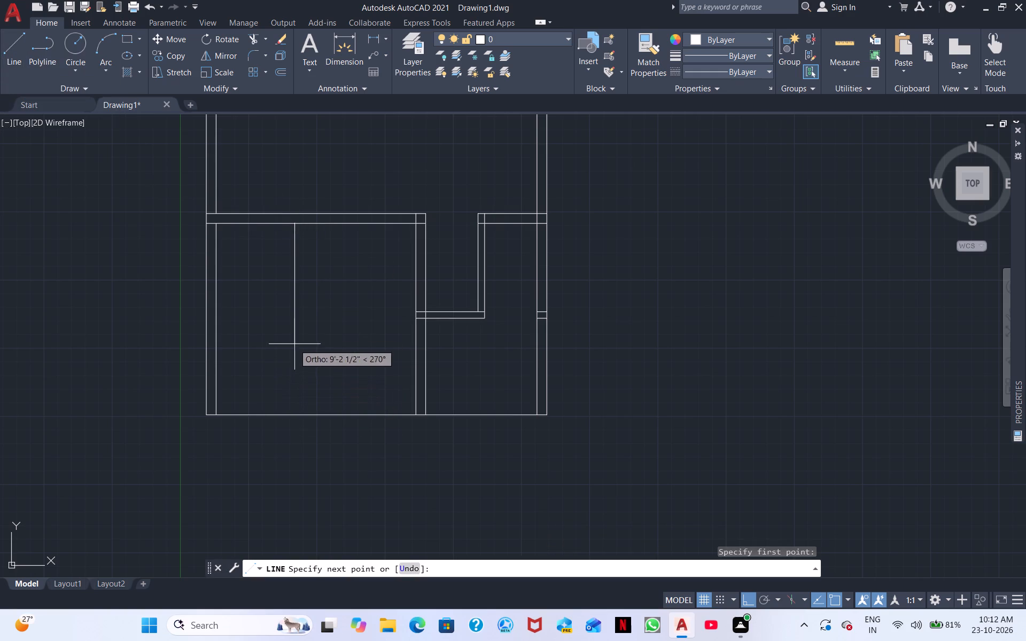
{"action": "type", "text": "10"}
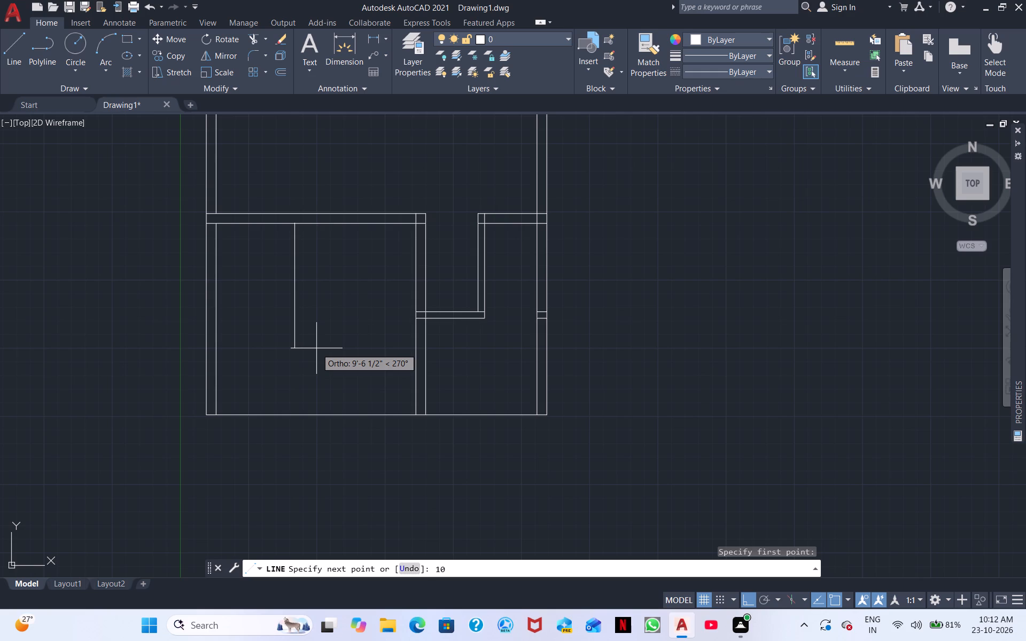
{"action": "key", "text": "apostrophe"}
{"action": "key", "text": "Return"}
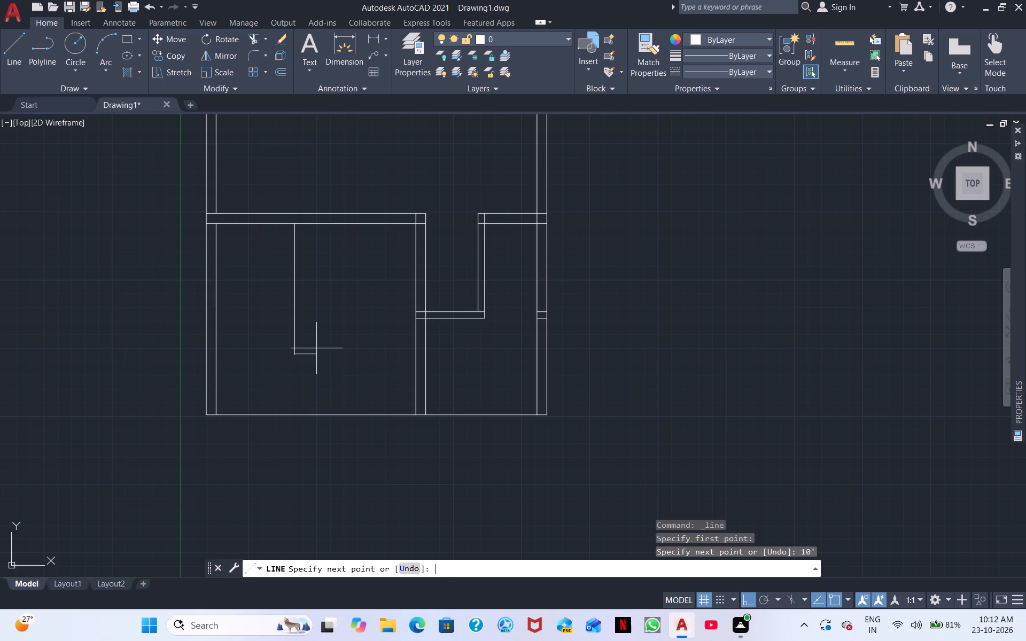
{"action": "key", "text": "Escape"}
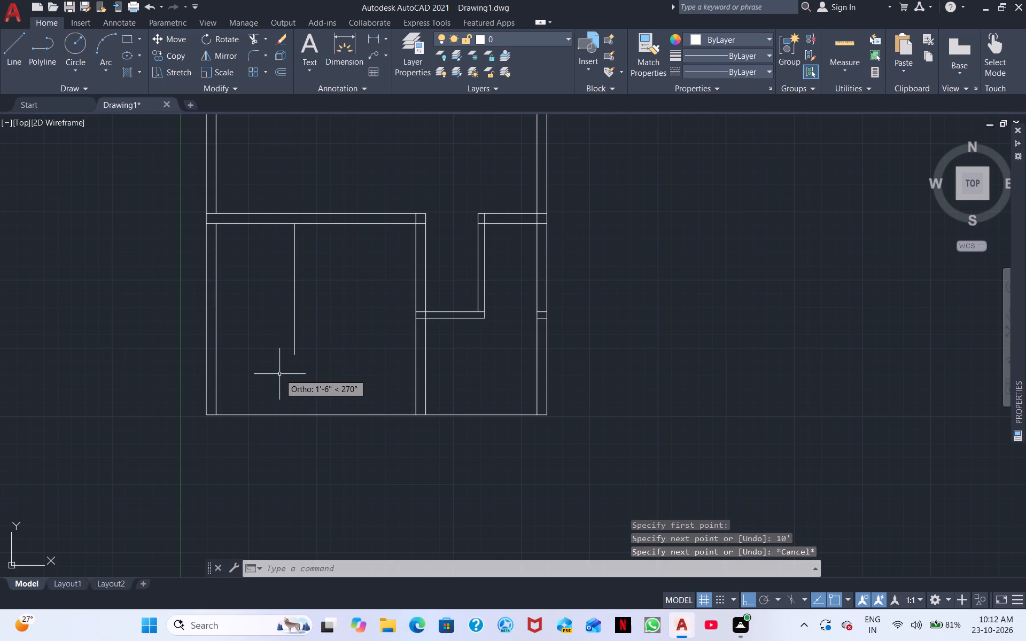
Draw a horizontal line level with the guide's lower end, from just outside the west wall to the interior wall's east line.
{"action": "scroll", "coordinate": [297, 287], "scroll_direction": "down", "scroll_amount": 1}
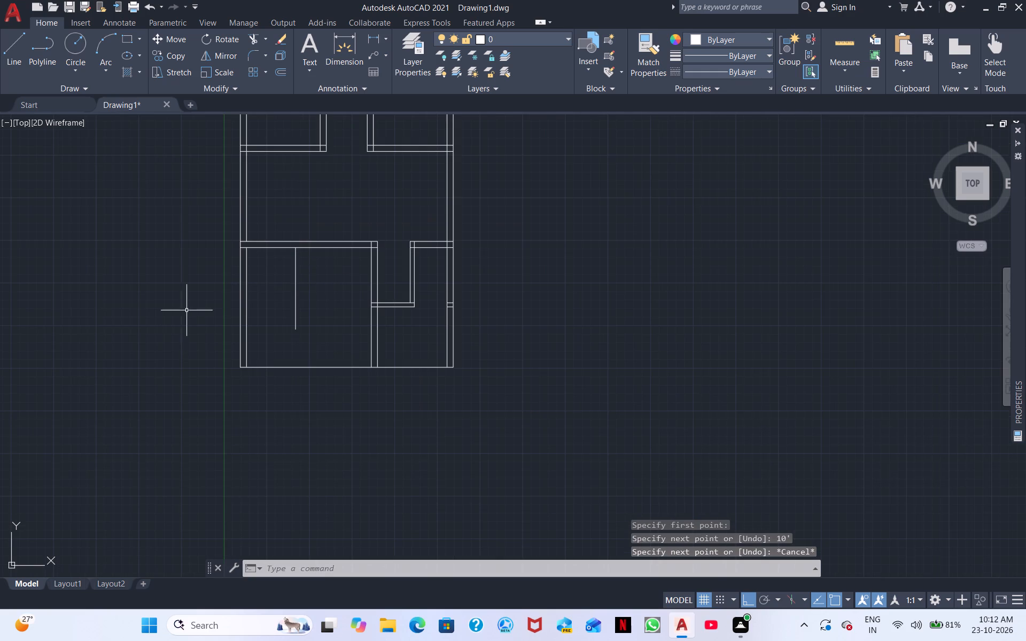
{"action": "scroll", "coordinate": [177, 282], "scroll_direction": "up", "scroll_amount": 2}
{"action": "left_click", "coordinate": [13, 45]}
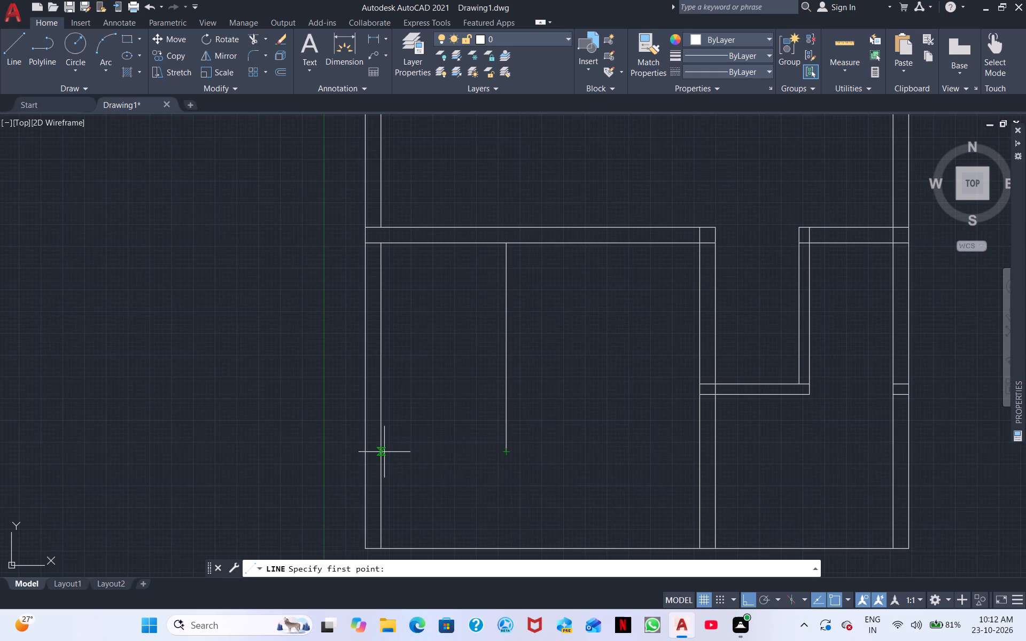
{"action": "left_click", "coordinate": [354, 455]}
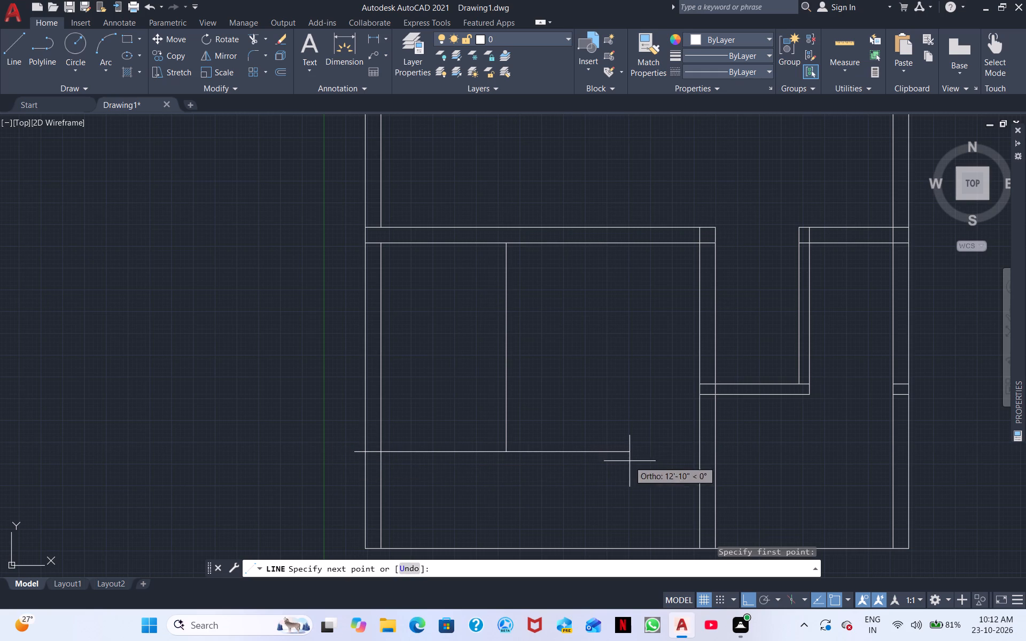
{"action": "left_click", "coordinate": [714, 454]}
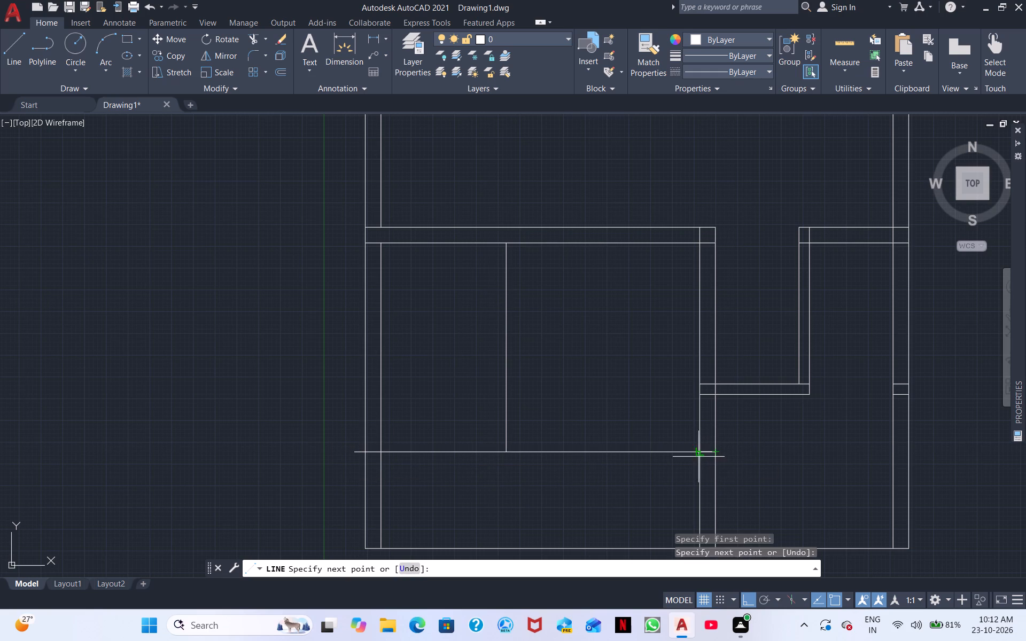
{"action": "key", "text": "Escape"}
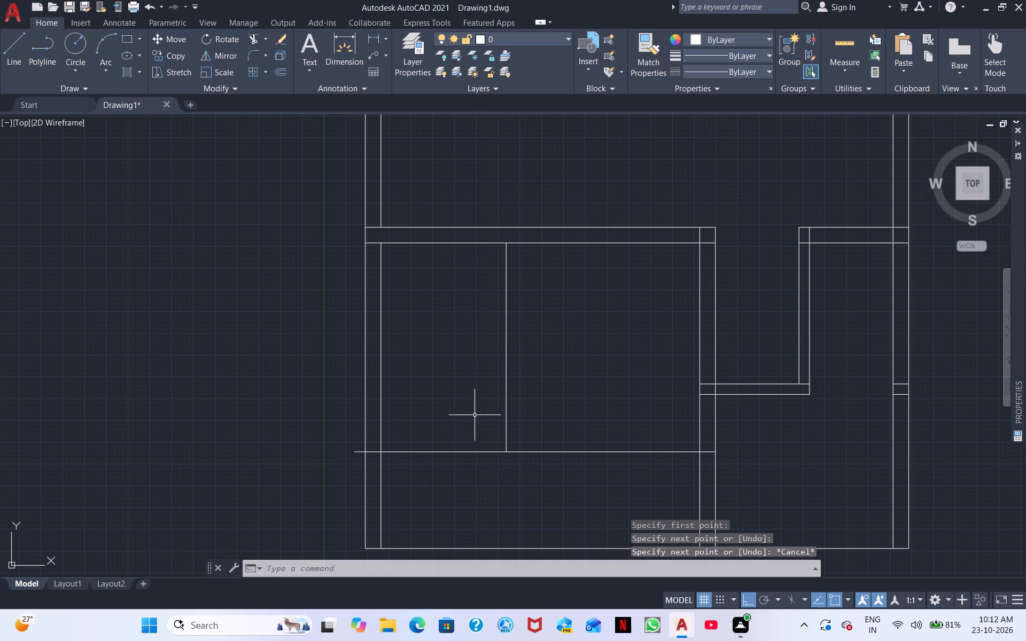
Erase the 10' vertical guide line in the southwest room.
{"action": "left_click", "coordinate": [506, 400]}
{"action": "right_click", "coordinate": [603, 369]}
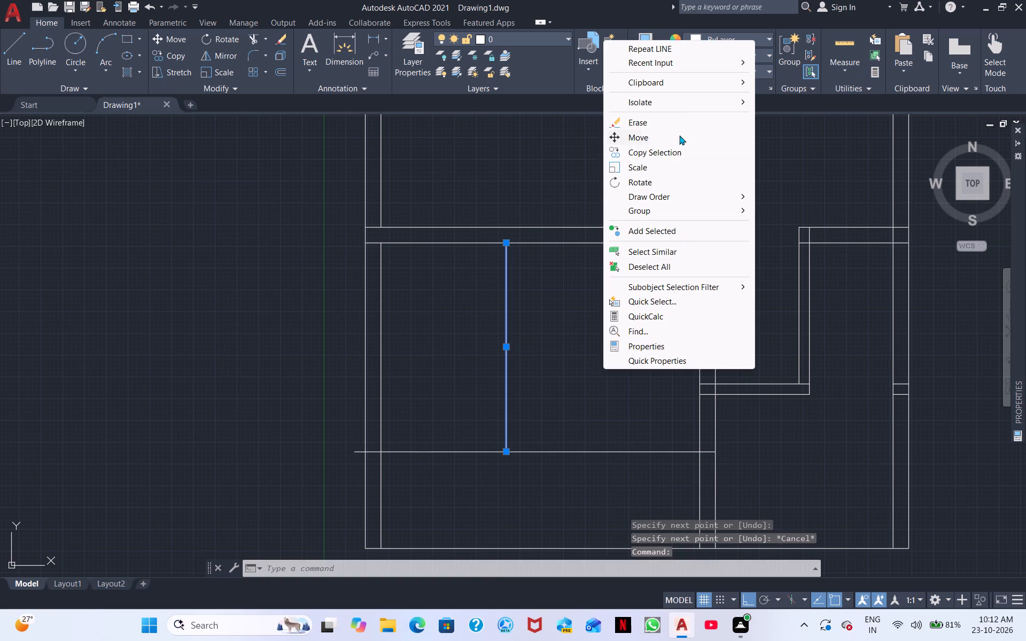
{"action": "left_click", "coordinate": [669, 118]}
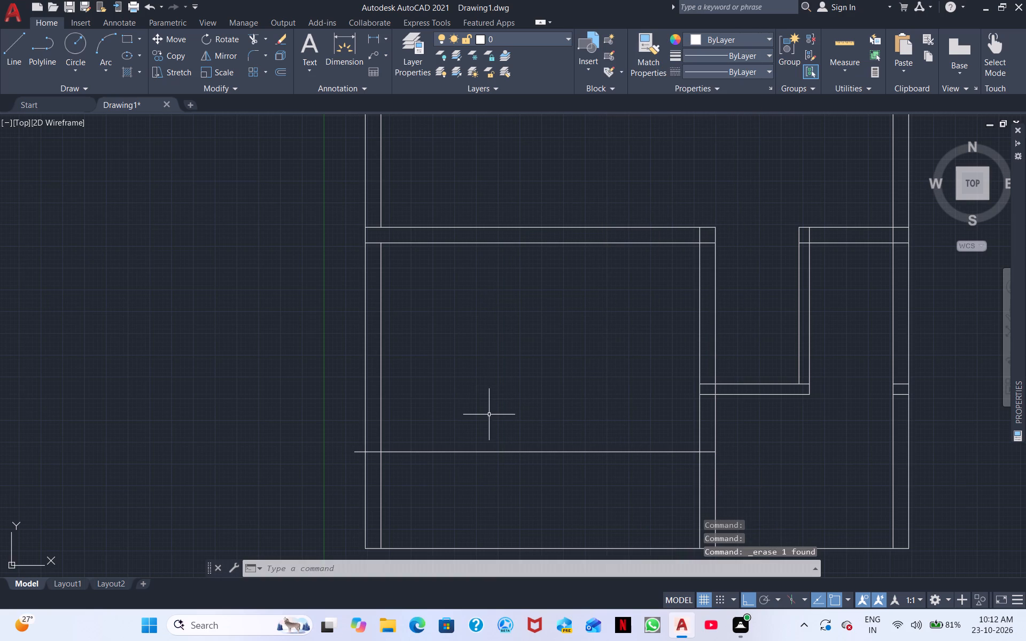
Offset the new horizontal line in the southwest room 9" to the south to form a wall.
{"action": "middle_click_drag", "start_coordinate": [489, 415], "coordinate": [503, 360]}
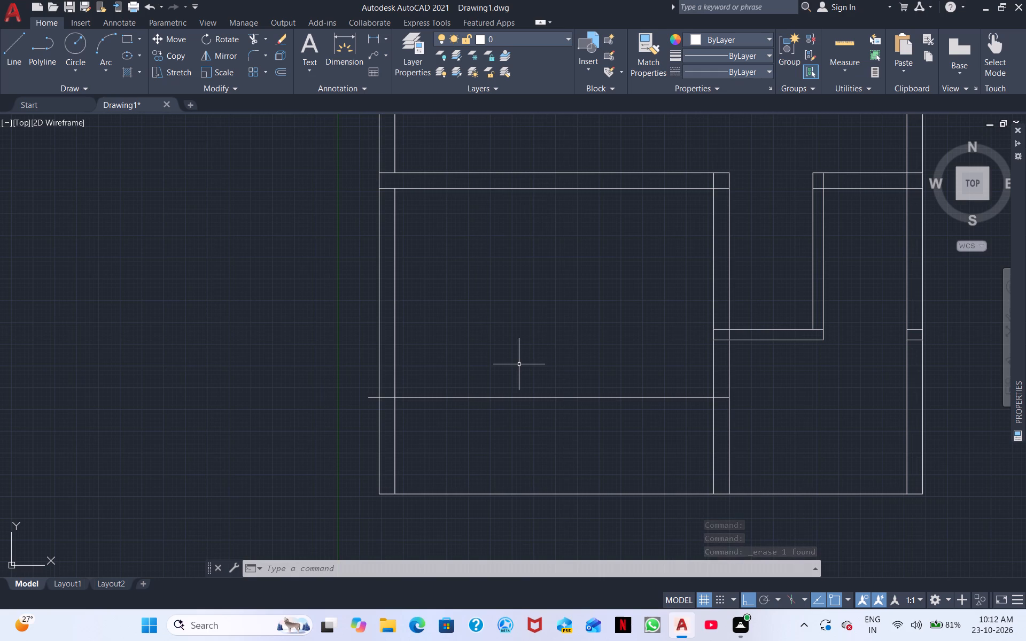
{"action": "type", "text": "O"}
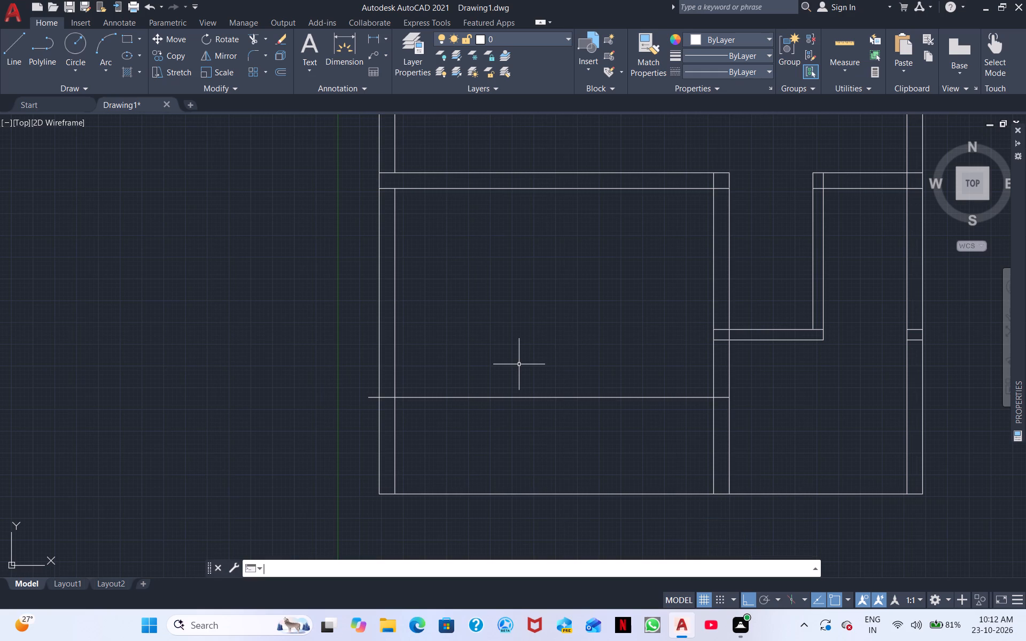
{"action": "key", "text": "space"}
{"action": "key", "text": "9"}
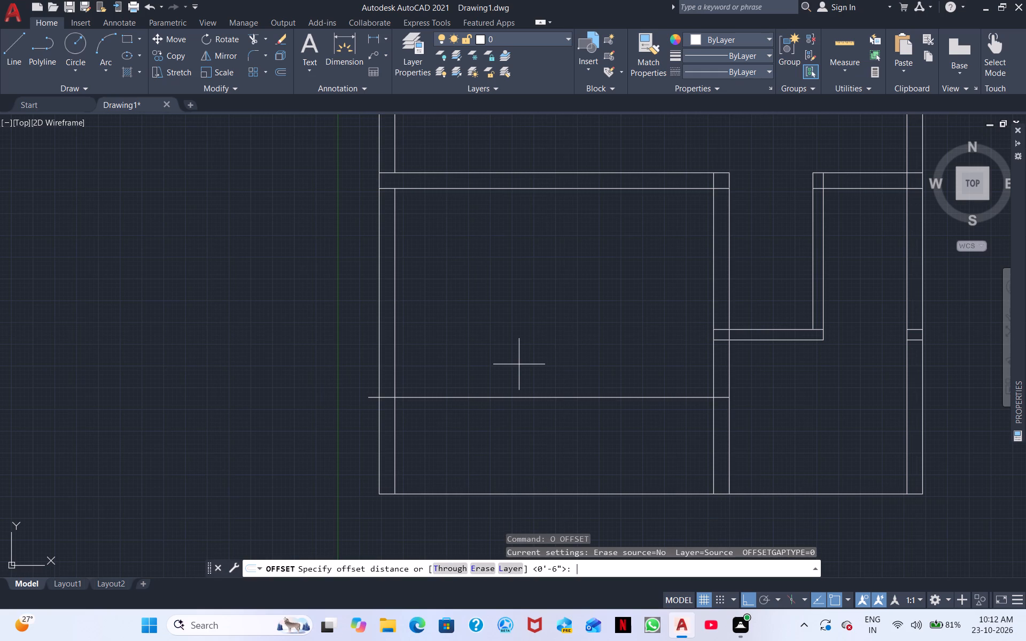
{"action": "key", "text": "Return"}
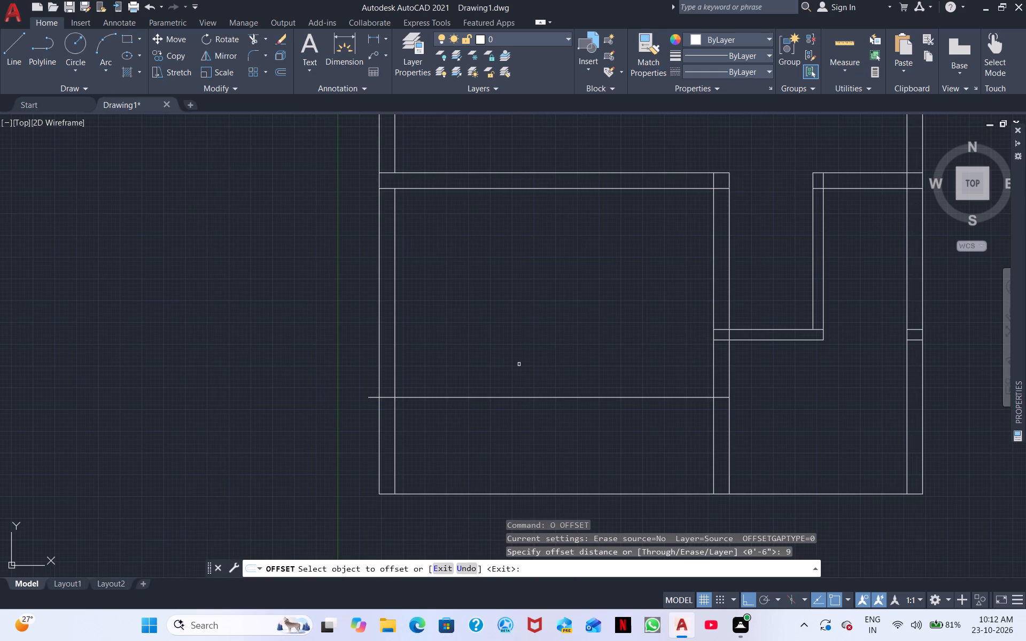
{"action": "key", "text": "space"}
{"action": "key", "text": "space"}
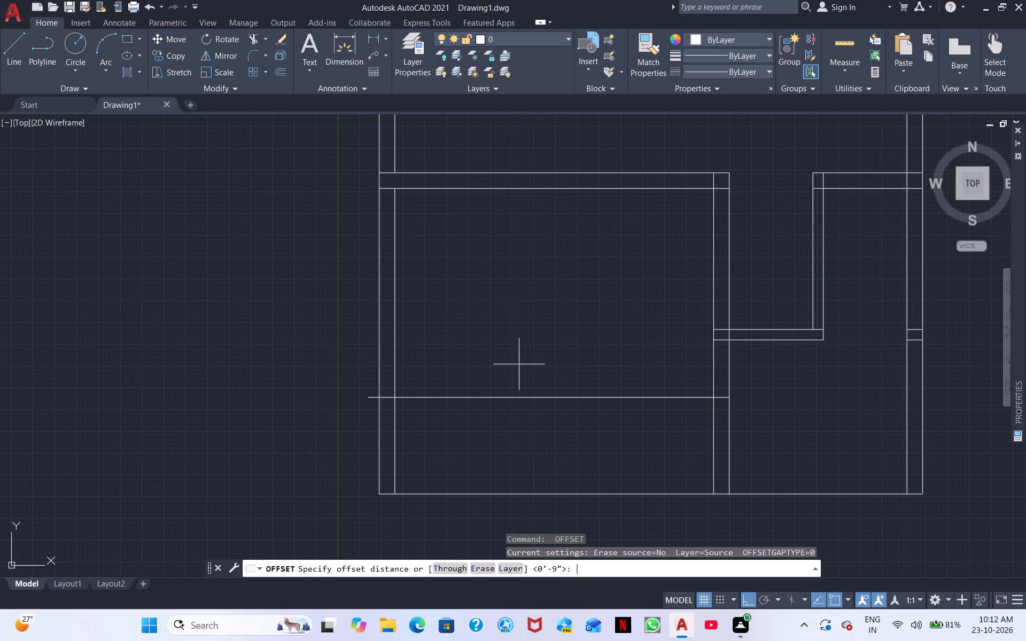
{"action": "key", "text": "Return"}
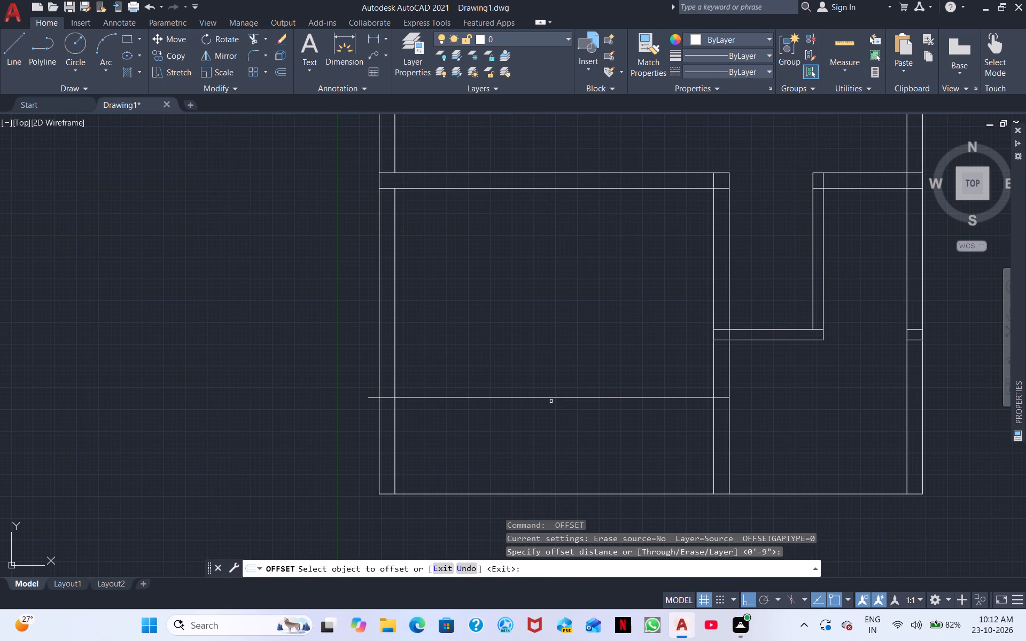
{"action": "left_click_drag", "start_coordinate": [556, 397], "coordinate": [555, 404]}
{"action": "left_click", "coordinate": [555, 412]}
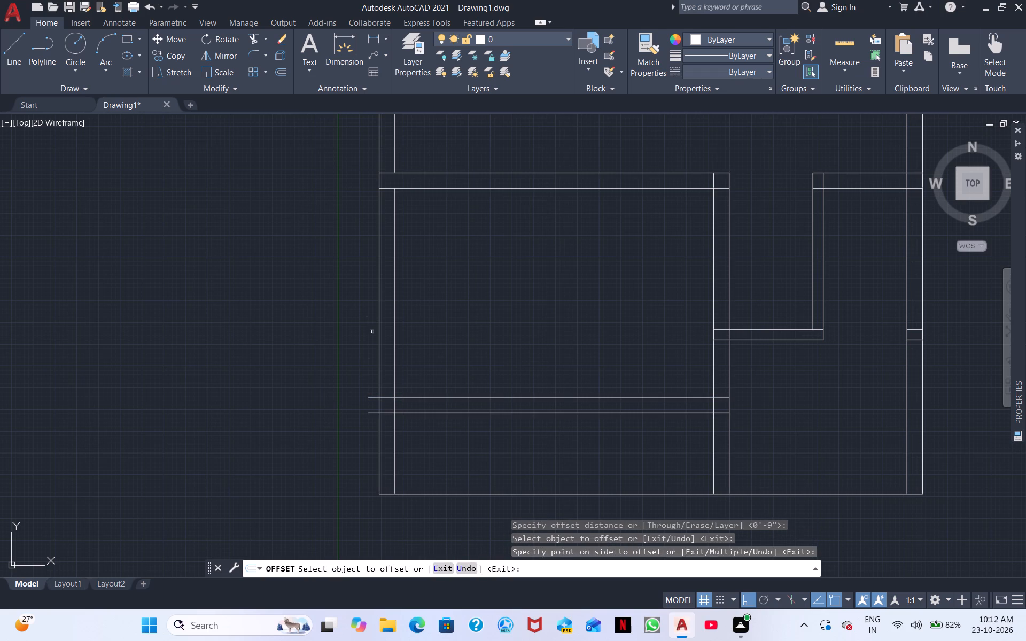
Trim the ends of the new wall's two lines that stick out past the west outer wall.
{"action": "left_click", "coordinate": [252, 38]}
{"action": "left_click", "coordinate": [371, 398]}
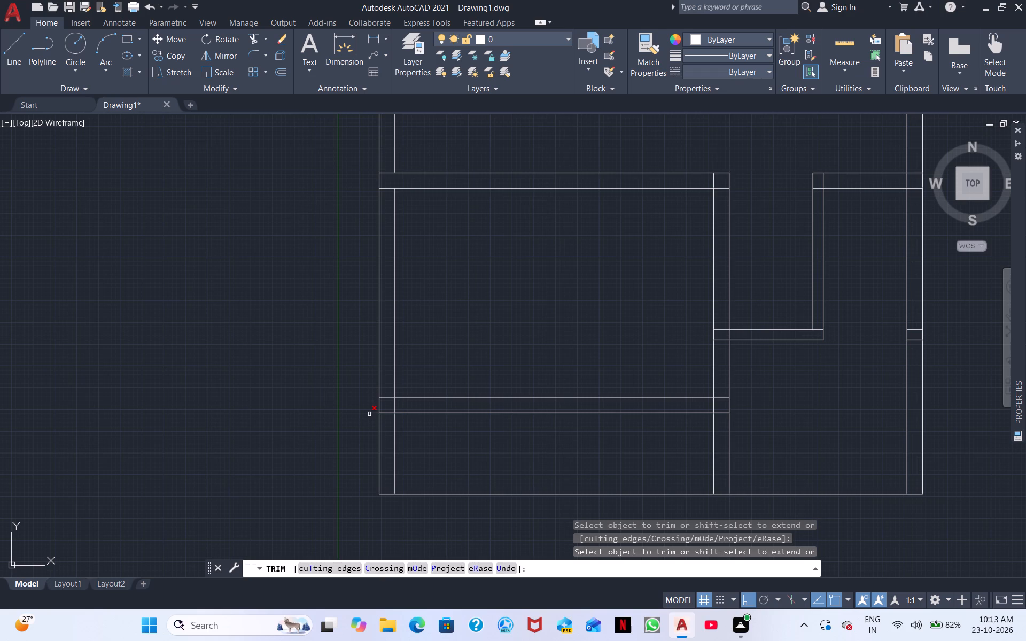
{"action": "left_click", "coordinate": [369, 414]}
Trim the overlapping line segments where the small room's lower partition meets the interior wall.
{"action": "middle_click_drag", "start_coordinate": [800, 352], "coordinate": [777, 358]}
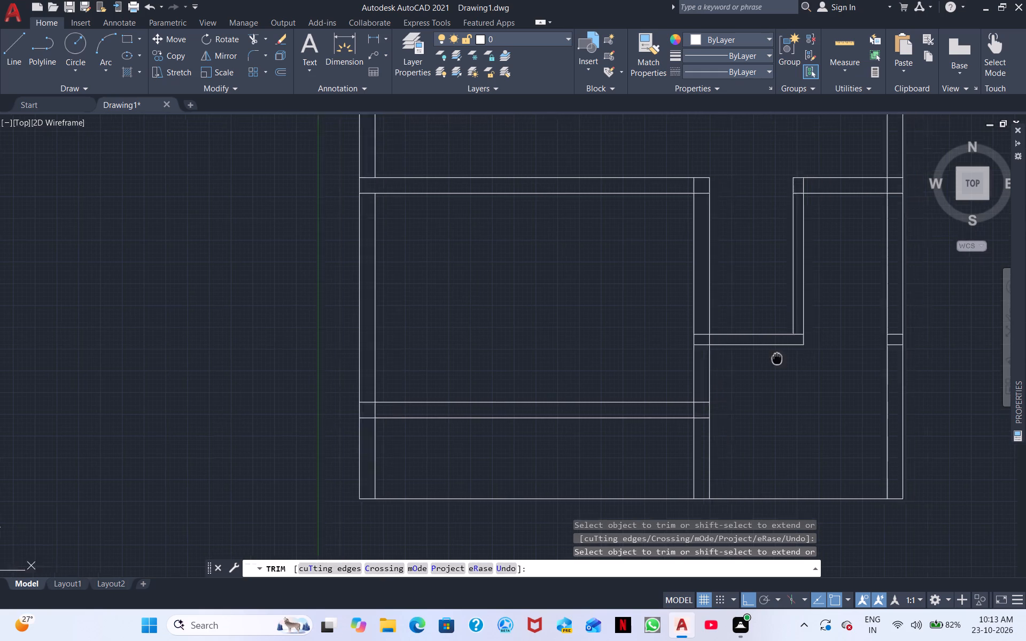
{"action": "middle_click_drag", "start_coordinate": [777, 358], "coordinate": [596, 357]}
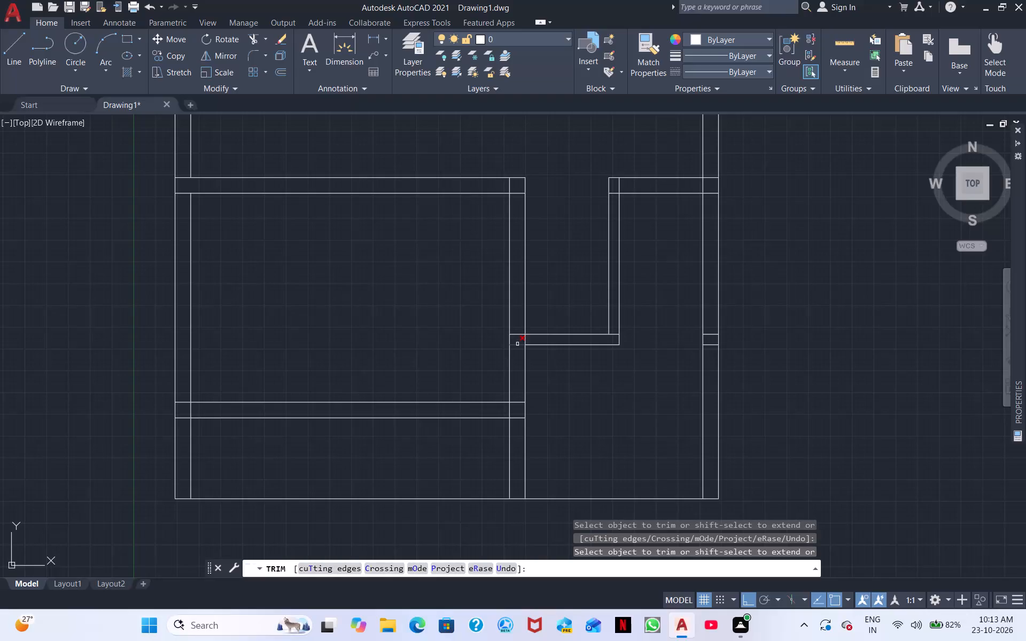
{"action": "left_click", "coordinate": [518, 344]}
{"action": "left_click", "coordinate": [523, 338]}
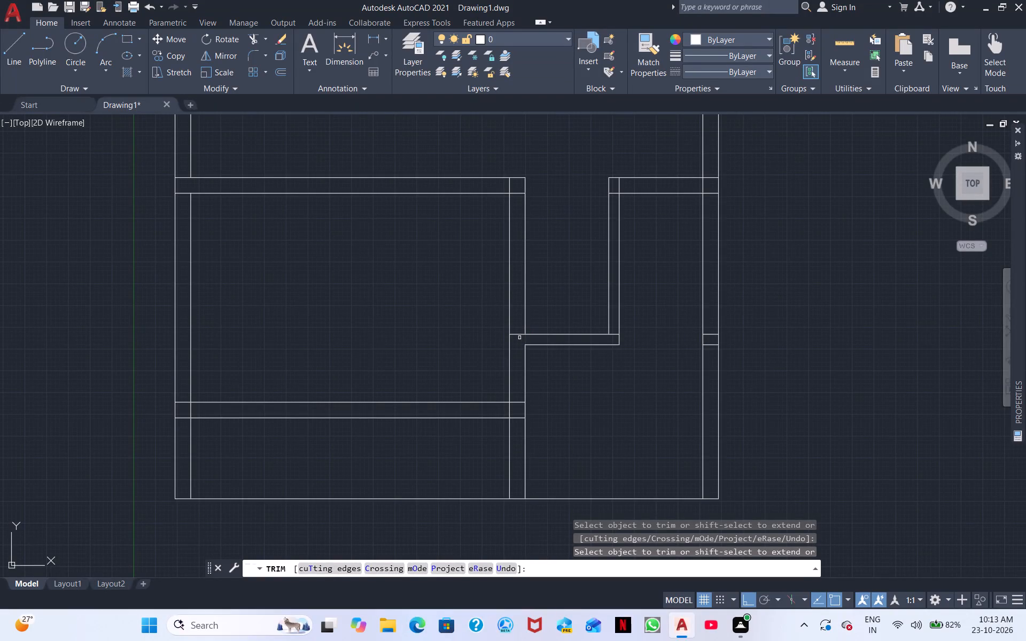
{"action": "left_click", "coordinate": [519, 335]}
Trim the two leftover partition segments inside the east wall's thickness.
{"action": "middle_click_drag", "start_coordinate": [617, 420], "coordinate": [530, 370]}
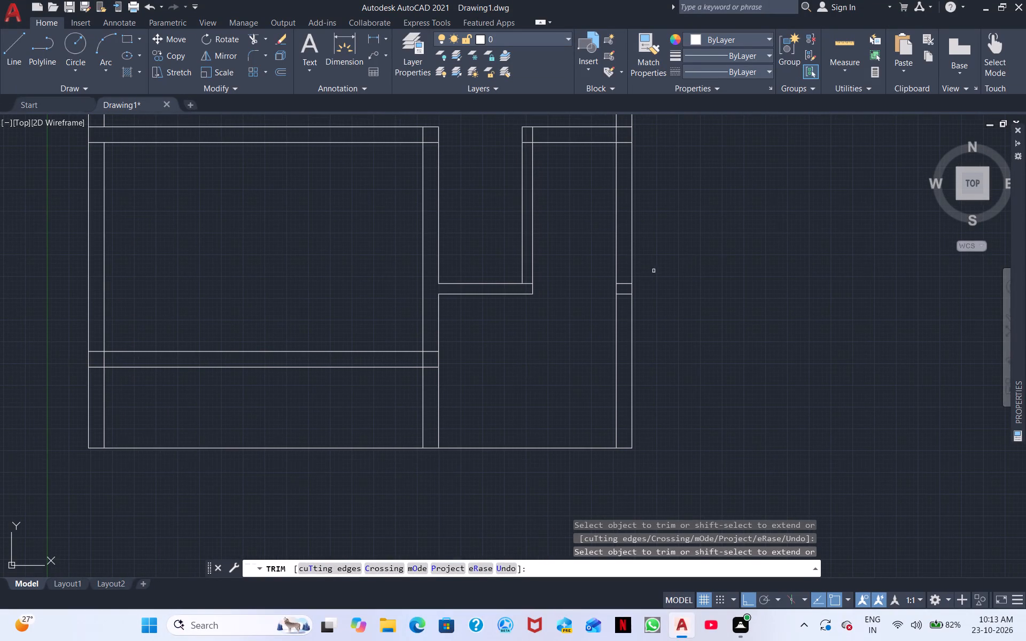
{"action": "left_click", "coordinate": [629, 295]}
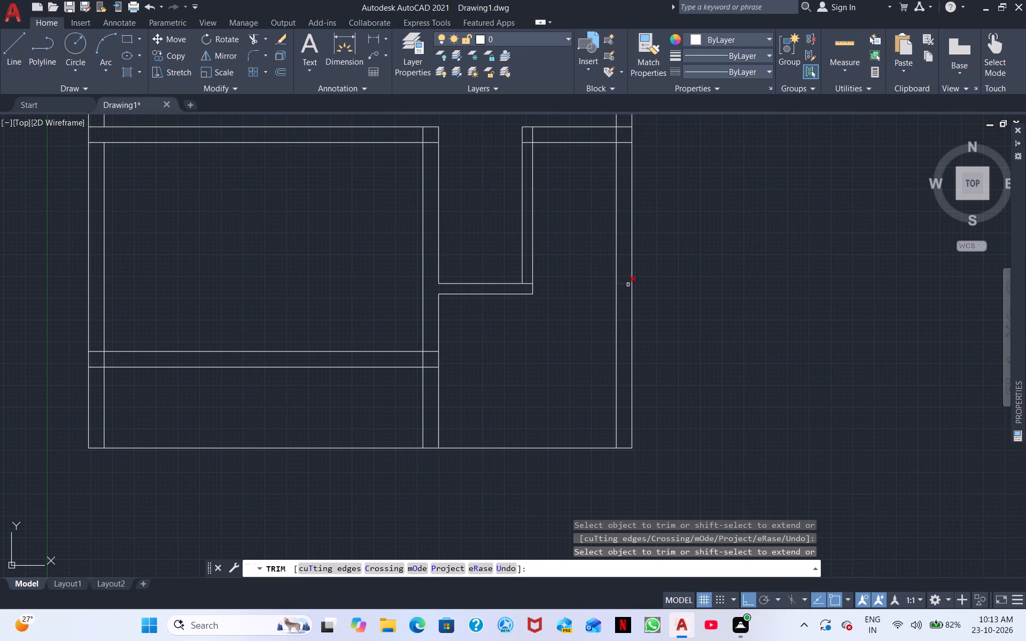
{"action": "left_click", "coordinate": [628, 285]}
Trim the overlapping segments where the short east cross wall meets the small room's east partition and the east outer wall.
{"action": "scroll", "coordinate": [545, 152], "scroll_direction": "up", "scroll_amount": 2}
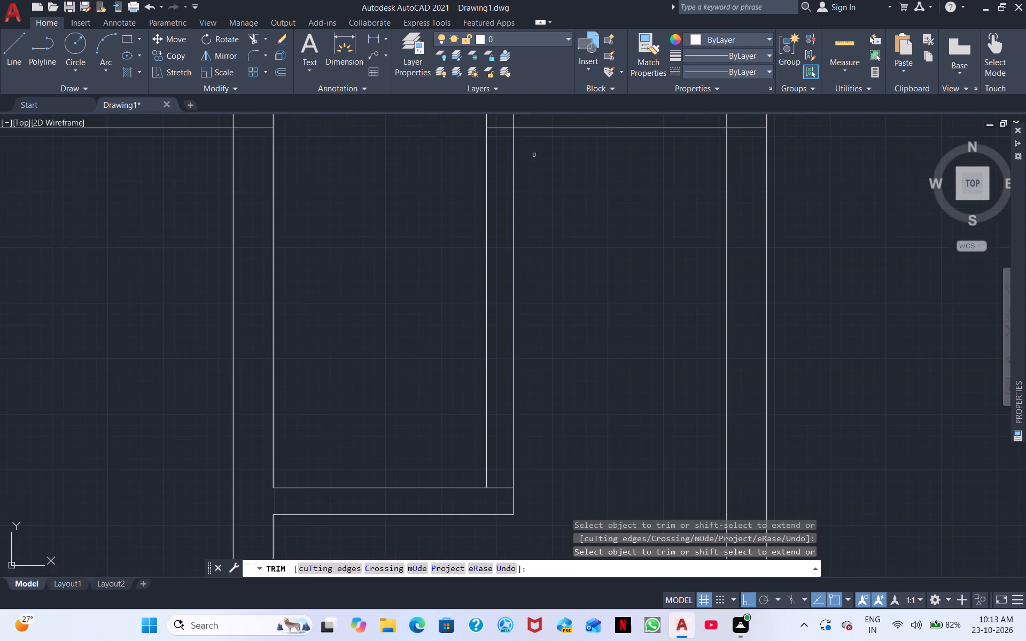
{"action": "middle_click_drag", "start_coordinate": [534, 171], "coordinate": [537, 239]}
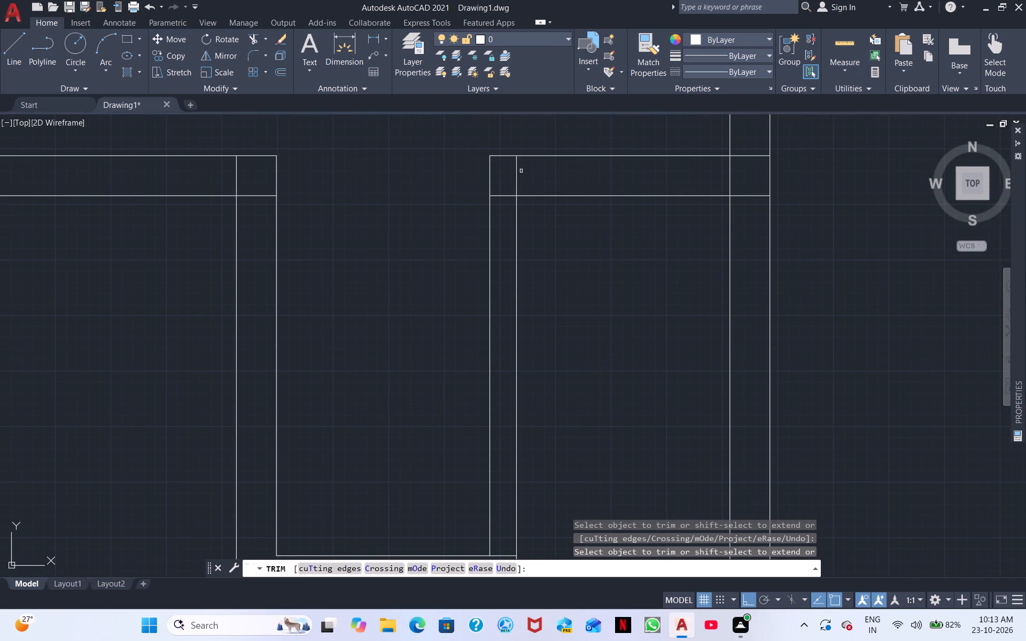
{"action": "left_click_drag", "start_coordinate": [521, 171], "coordinate": [506, 207]}
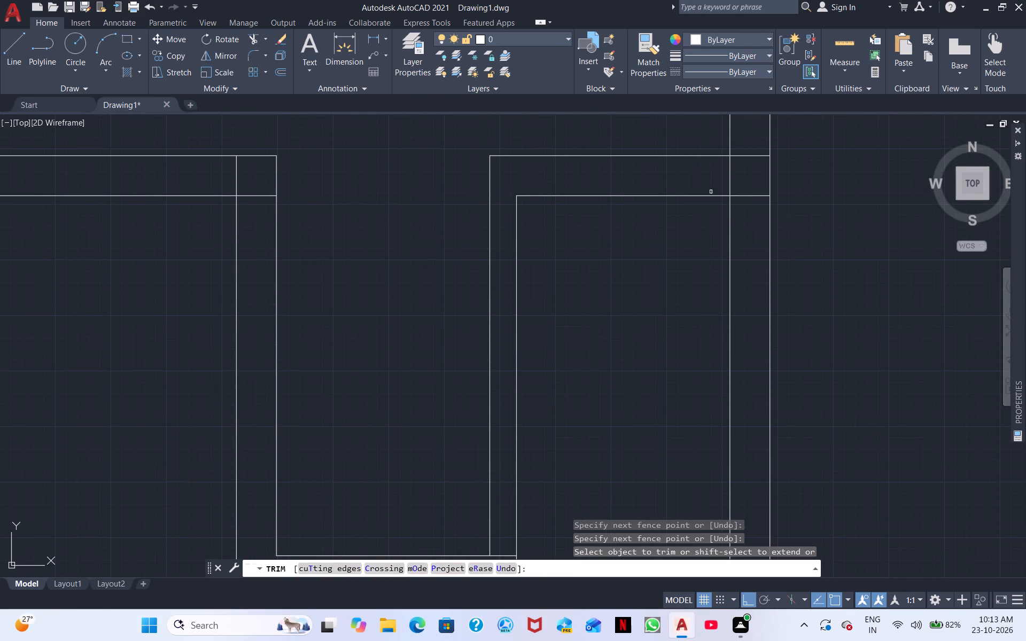
{"action": "left_click_drag", "start_coordinate": [726, 186], "coordinate": [752, 152]}
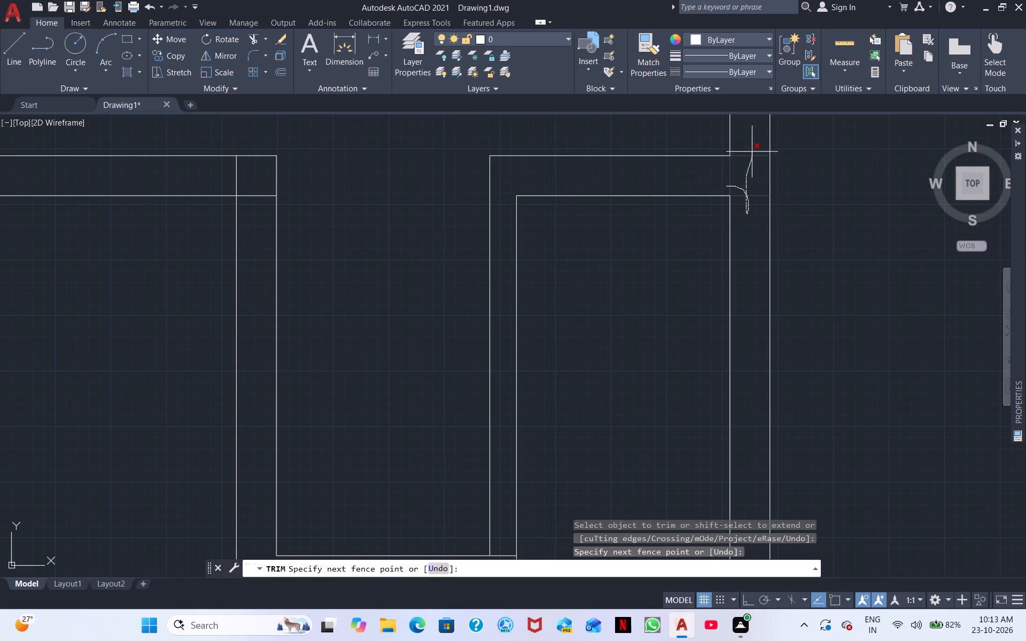
{"action": "left_click_drag", "start_coordinate": [752, 152], "coordinate": [752, 148]}
{"action": "scroll", "coordinate": [730, 192], "scroll_direction": "down", "scroll_amount": 2}
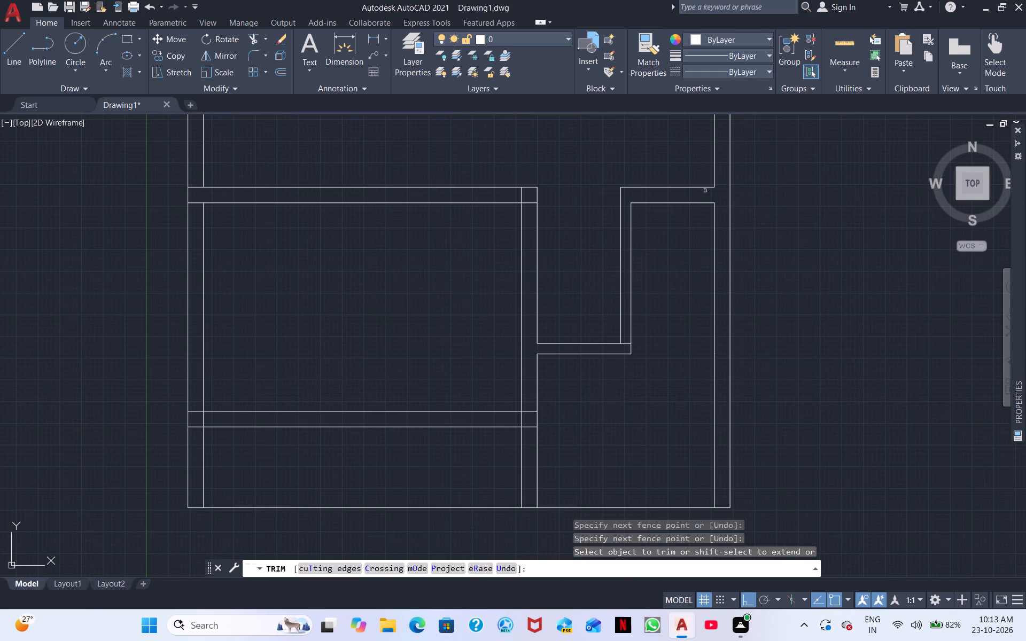
Extend the east wall's inner line and the small room partition's east line across the short cross wall's thickness.
{"action": "left_click", "coordinate": [714, 178], "text": "shift"}
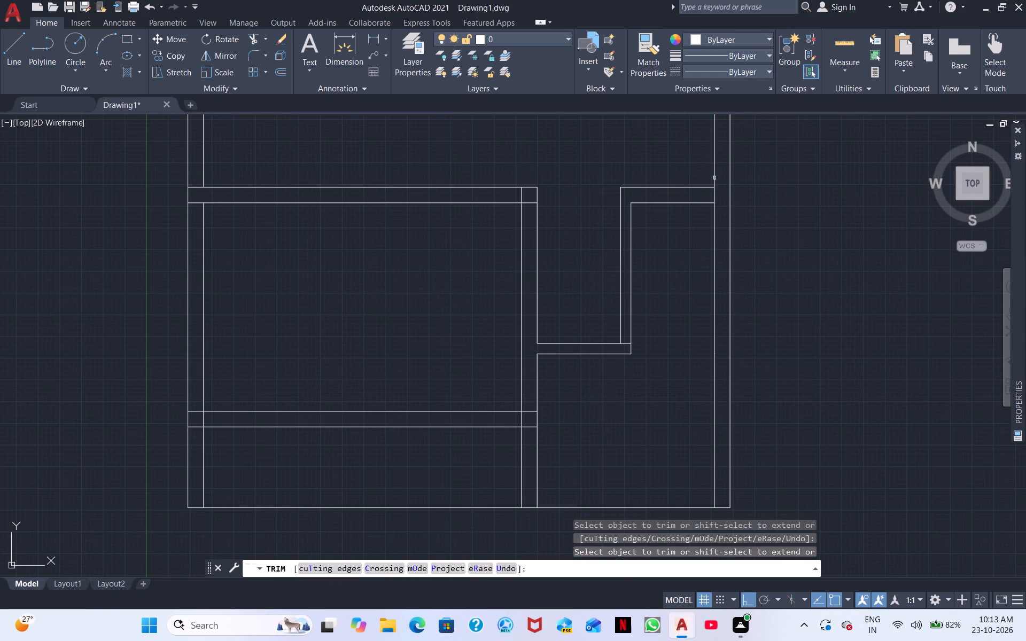
{"action": "left_click", "coordinate": [631, 211], "text": "shift"}
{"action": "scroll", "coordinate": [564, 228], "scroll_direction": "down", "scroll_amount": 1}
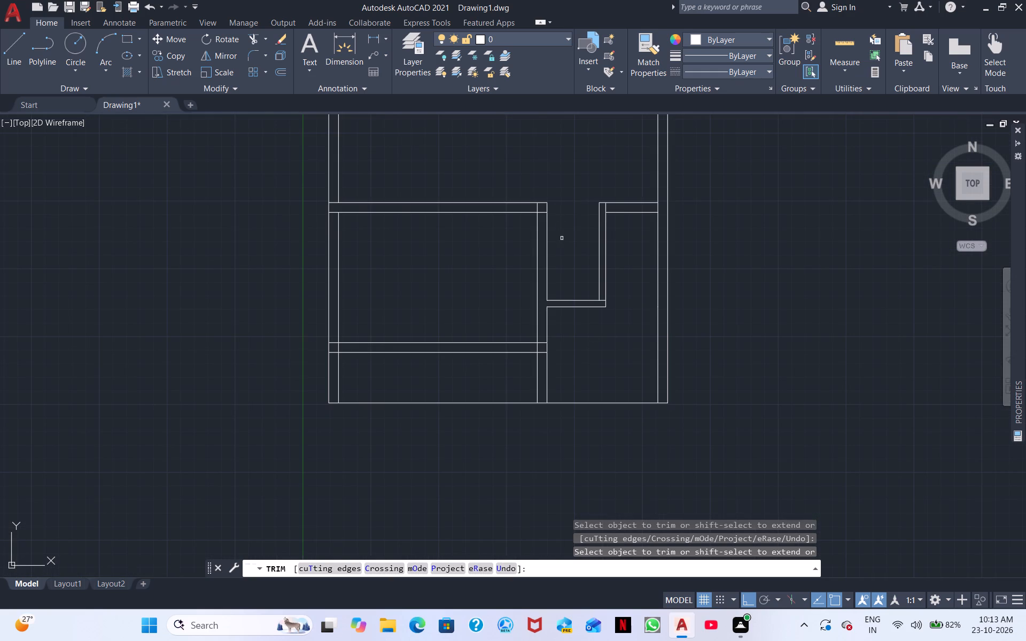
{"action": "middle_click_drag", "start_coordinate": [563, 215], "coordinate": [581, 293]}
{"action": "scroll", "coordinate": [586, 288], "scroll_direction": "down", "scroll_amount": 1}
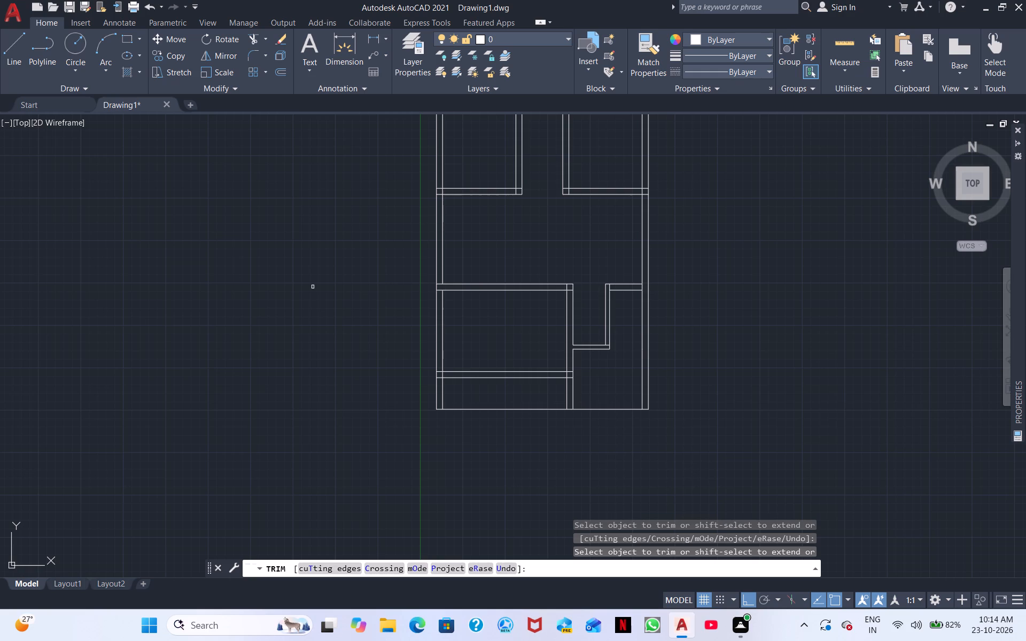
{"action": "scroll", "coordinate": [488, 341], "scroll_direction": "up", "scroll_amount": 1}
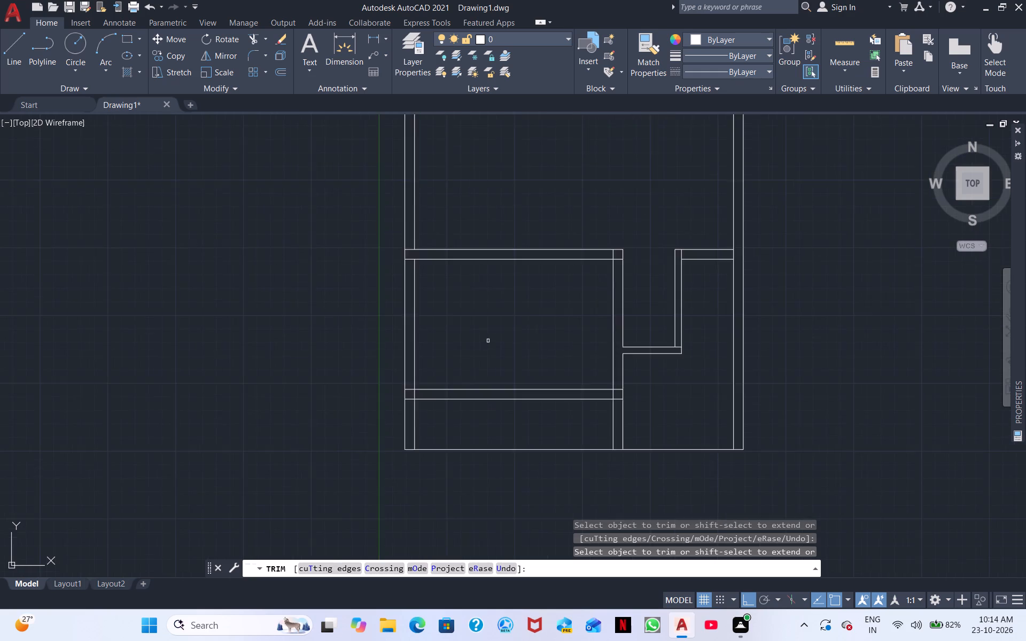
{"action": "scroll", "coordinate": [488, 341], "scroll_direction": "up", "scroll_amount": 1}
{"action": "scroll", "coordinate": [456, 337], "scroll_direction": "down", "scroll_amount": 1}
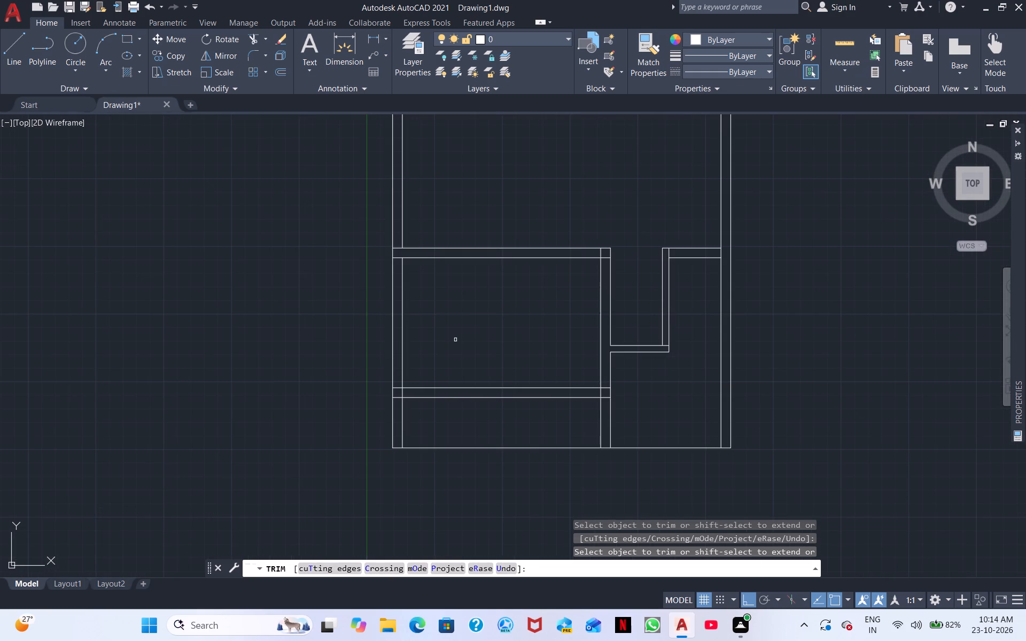
Trim the north wall's inner line where the two northern interior walls meet it.
{"action": "middle_click_drag", "start_coordinate": [451, 343], "coordinate": [440, 582]}
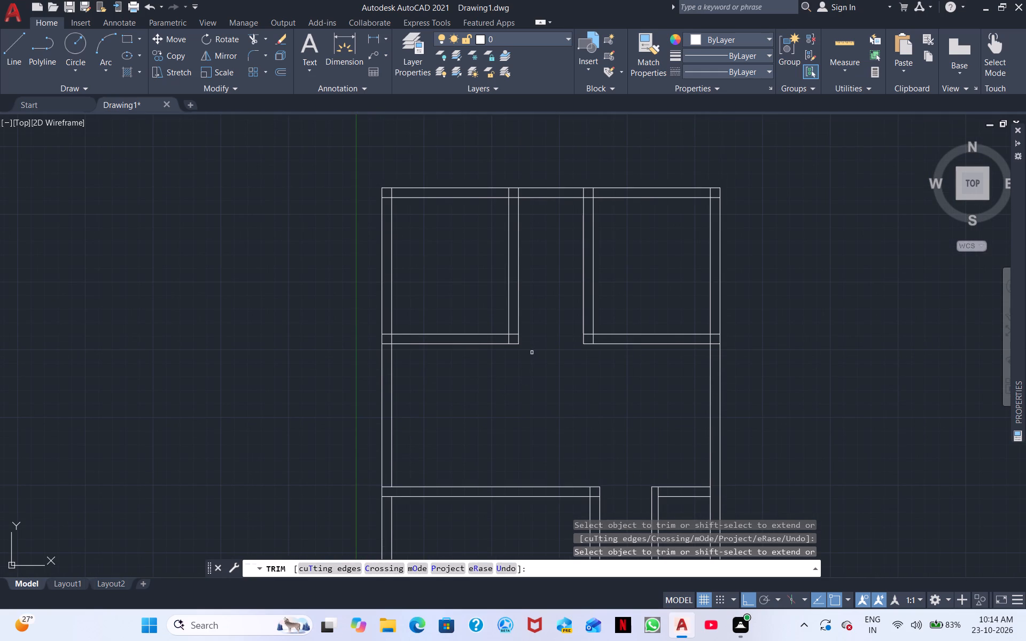
{"action": "key", "text": "Escape"}
{"action": "right_click", "coordinate": [427, 85]}
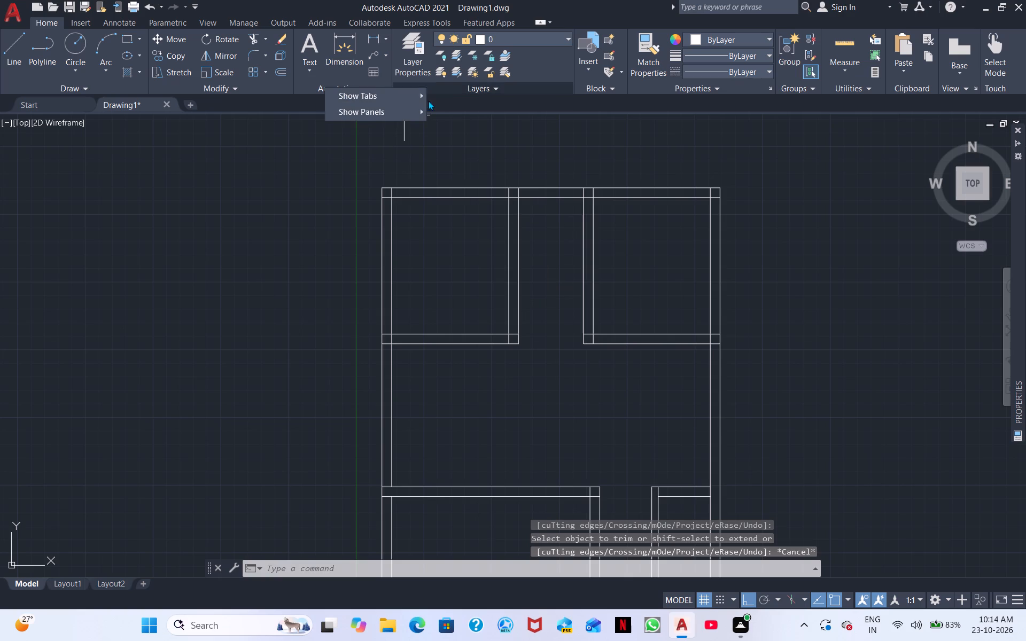
{"action": "key", "text": "Escape"}
{"action": "left_click", "coordinate": [384, 145]}
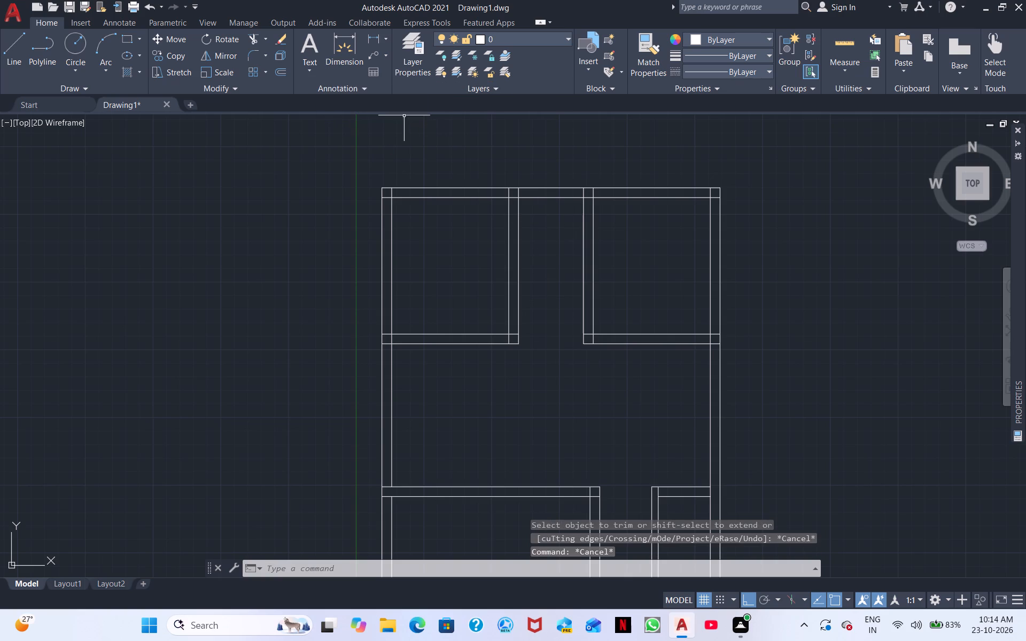
{"action": "right_click", "coordinate": [487, 142]}
{"action": "left_click", "coordinate": [538, 151]}
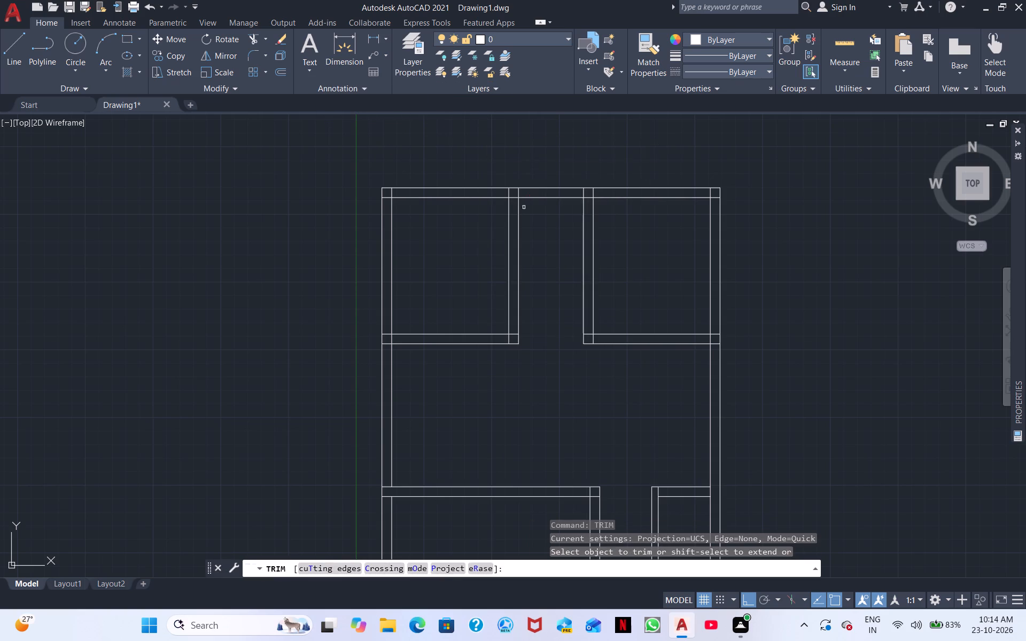
{"action": "scroll", "coordinate": [523, 200], "scroll_direction": "up", "scroll_amount": 2}
{"action": "left_click", "coordinate": [499, 193]}
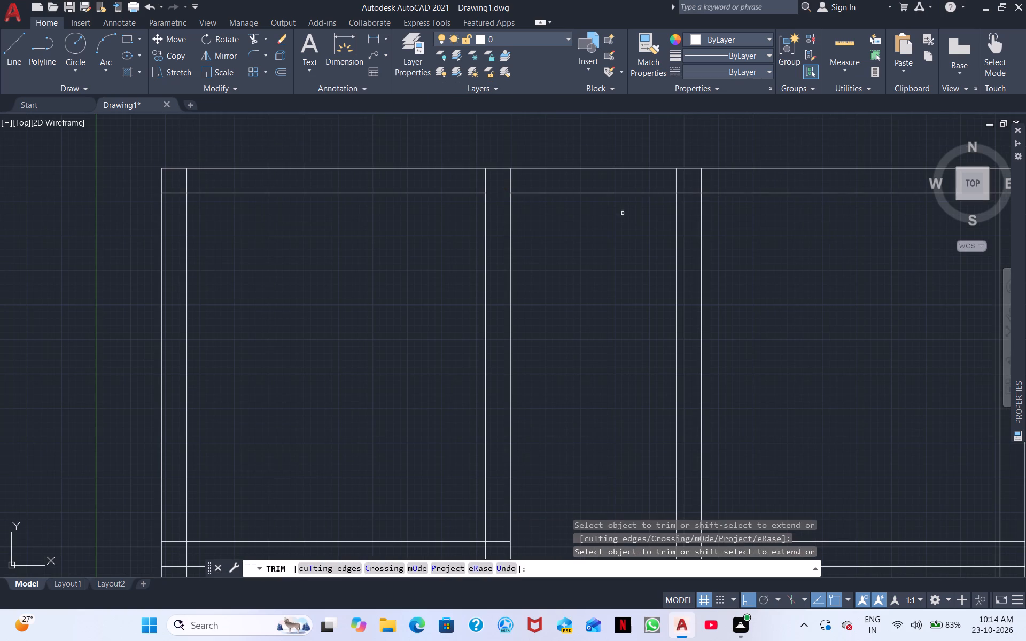
{"action": "left_click_drag", "start_coordinate": [688, 189], "coordinate": [687, 206]}
{"action": "right_click", "coordinate": [584, 255]}
{"action": "left_click", "coordinate": [612, 267]}
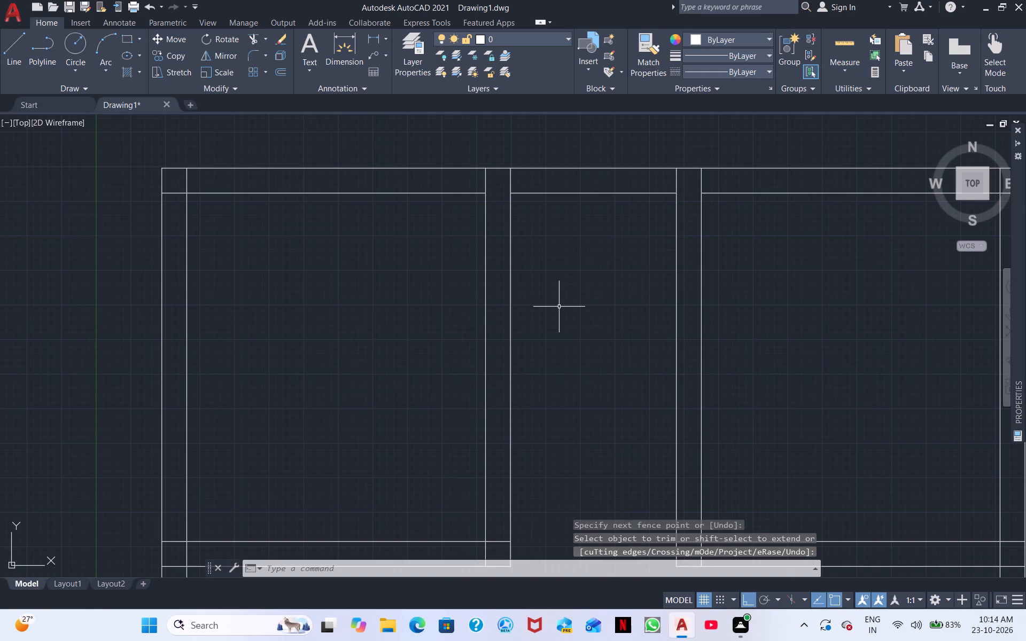
Offset the north wall's inner line between the two northern interior walls 7' to the south.
{"action": "type", "text": "O"}
{"action": "key", "text": "space"}
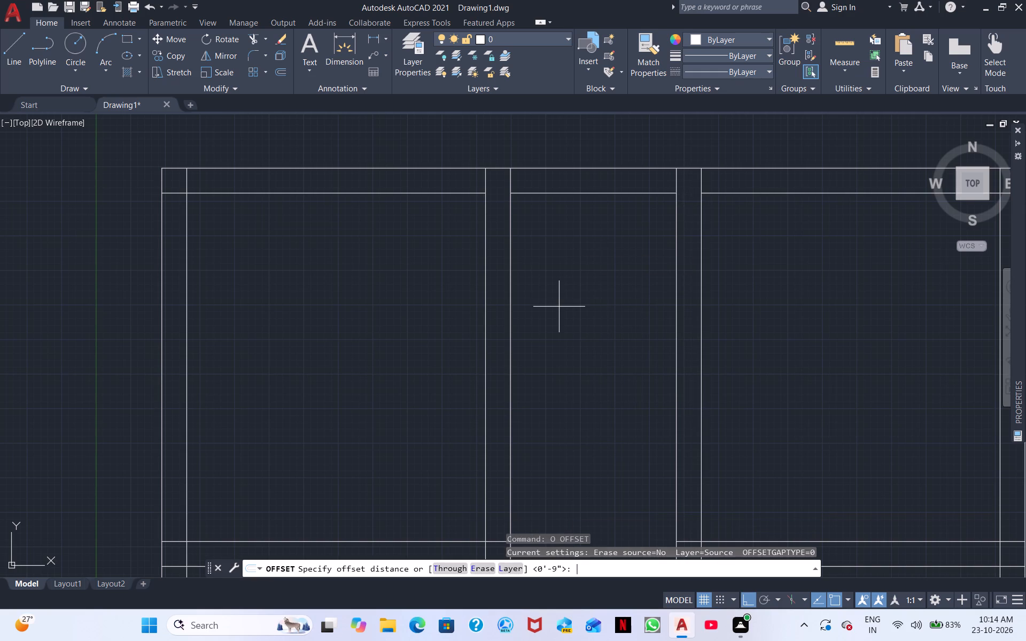
{"action": "type", "text": "7'"}
{"action": "key", "text": "Return"}
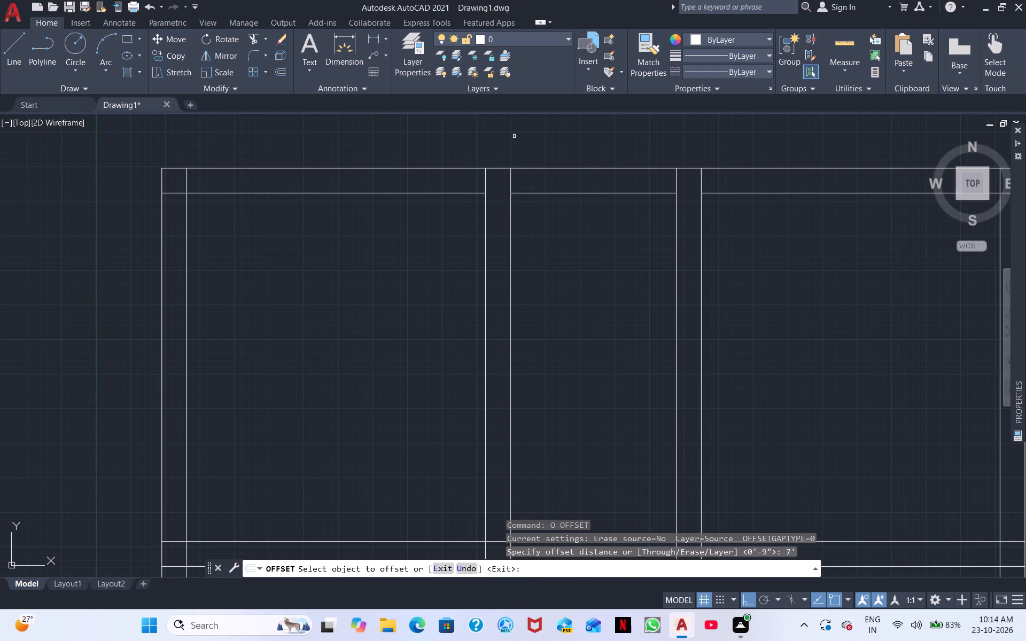
{"action": "left_click_drag", "start_coordinate": [570, 193], "coordinate": [569, 203]}
{"action": "left_click", "coordinate": [568, 299]}
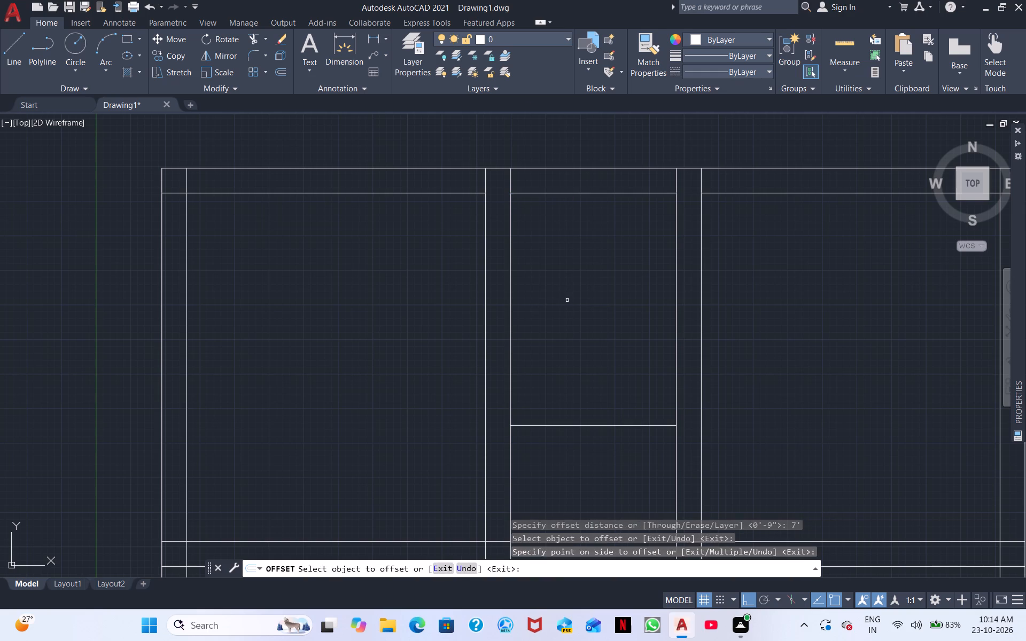
{"action": "middle_click_drag", "start_coordinate": [567, 300], "coordinate": [545, 213]}
{"action": "scroll", "coordinate": [544, 211], "scroll_direction": "down", "scroll_amount": 1}
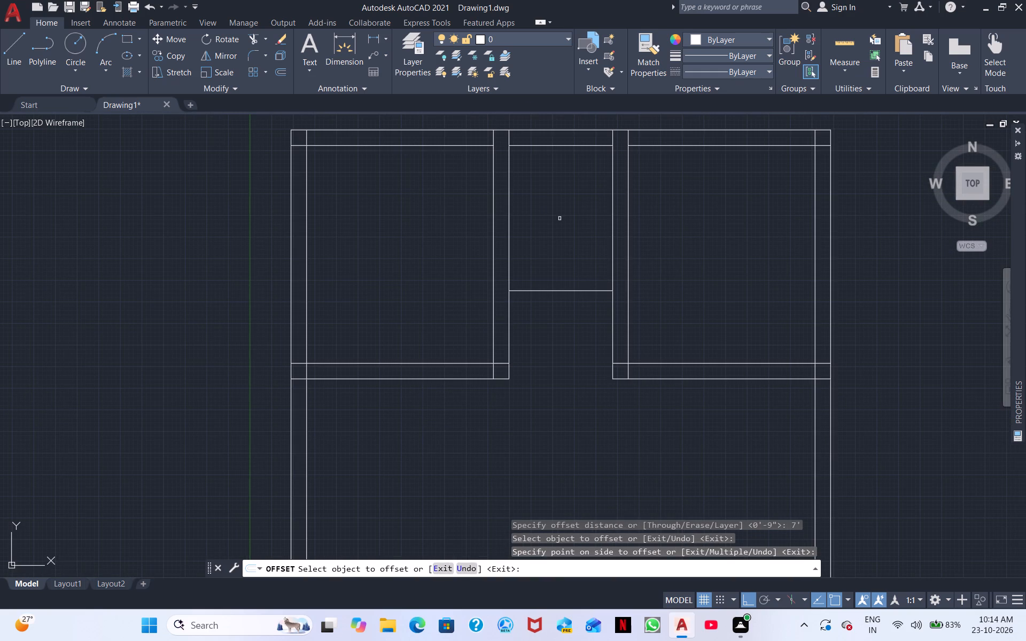
{"action": "key", "text": "space"}
Offset the new partition line 6" to the south to give the middle room's partition its thickness.
{"action": "key", "text": "space"}
{"action": "type", "text": "6\""}
{"action": "key", "text": "Return"}
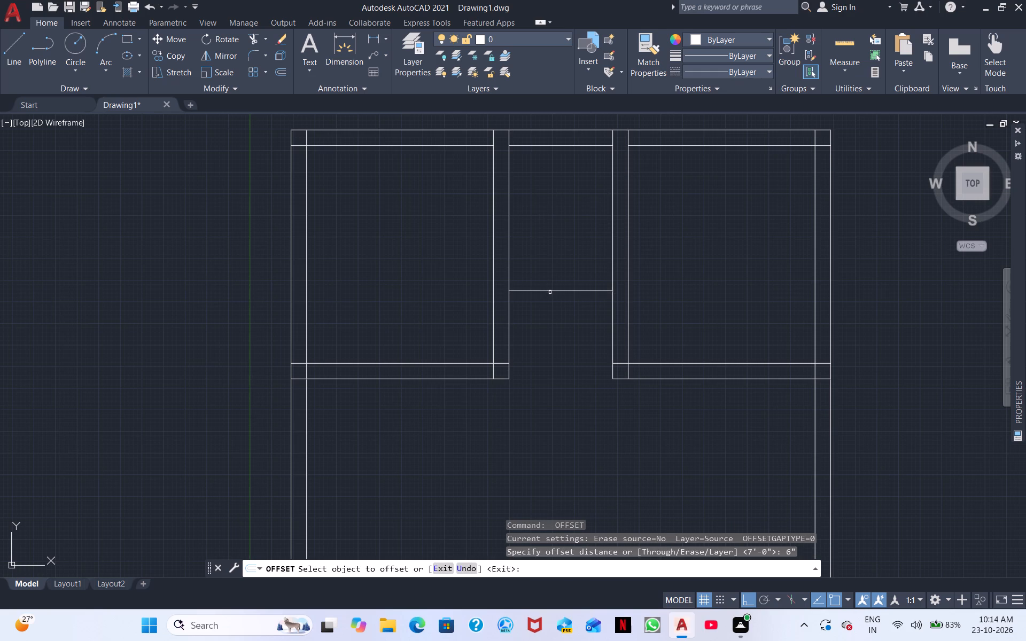
{"action": "left_click_drag", "start_coordinate": [551, 291], "coordinate": [552, 296]}
{"action": "left_click", "coordinate": [548, 309]}
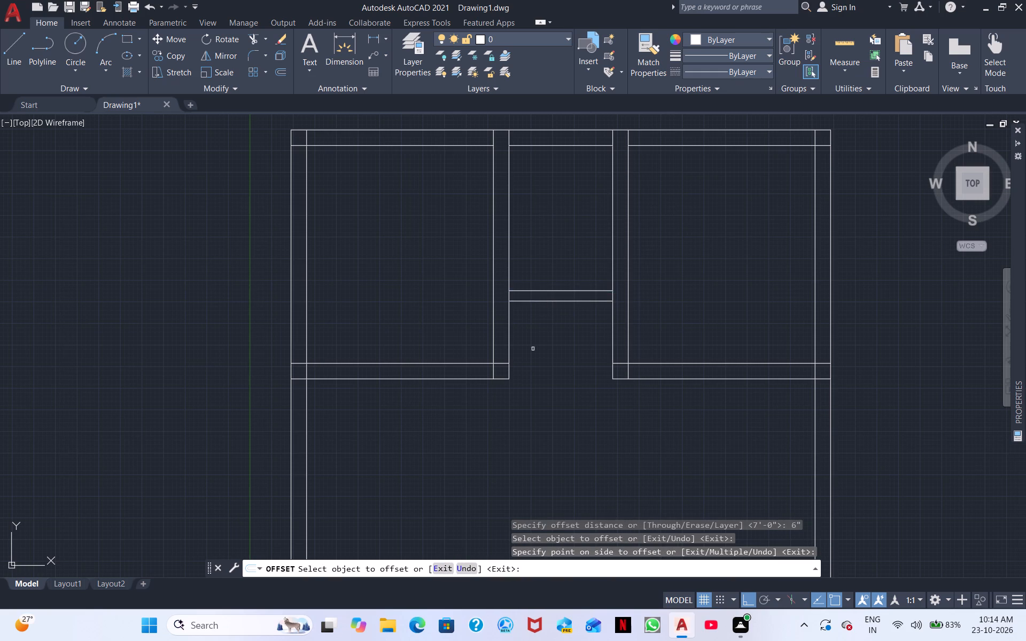
Measure the vertical gap between the new partition's south line and the cross wall's north line.
{"action": "scroll", "coordinate": [535, 335], "scroll_direction": "up", "scroll_amount": 2}
{"action": "left_click", "coordinate": [377, 36]}
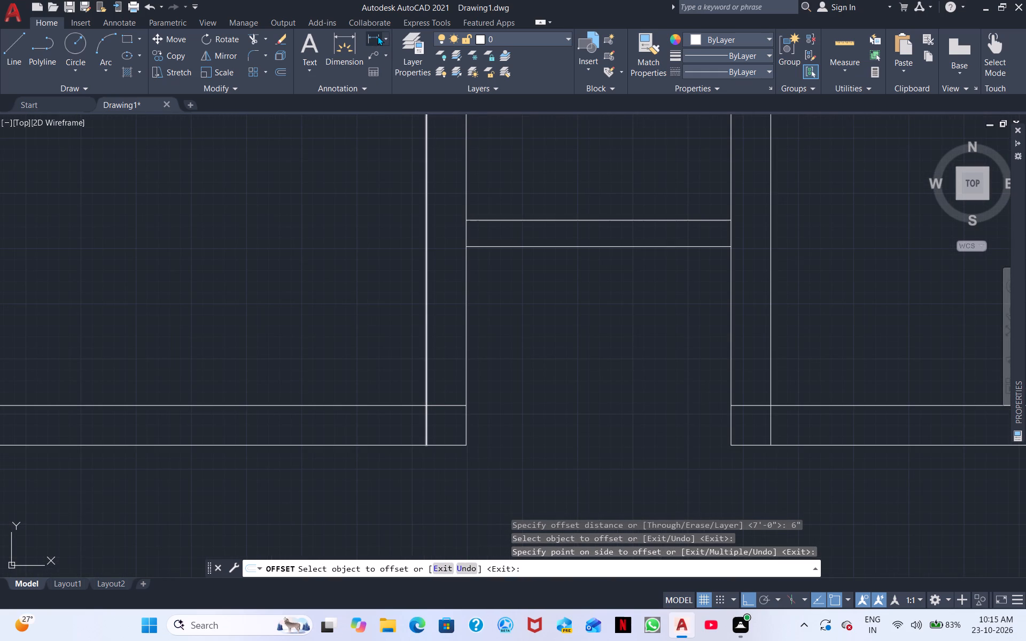
{"action": "left_click", "coordinate": [465, 248]}
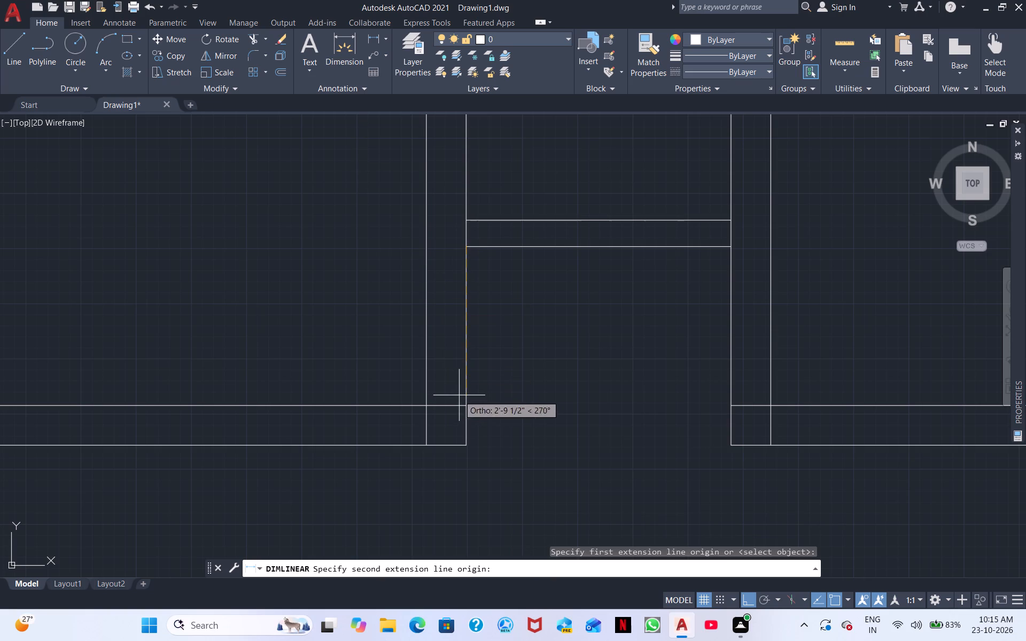
{"action": "left_click", "coordinate": [463, 403]}
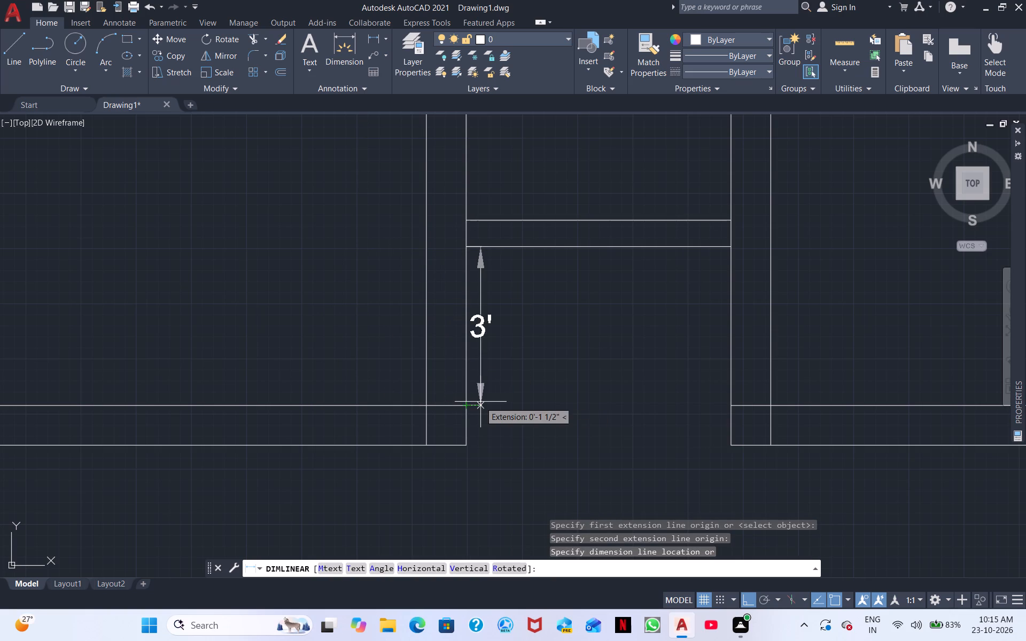
{"action": "key", "text": "Escape"}
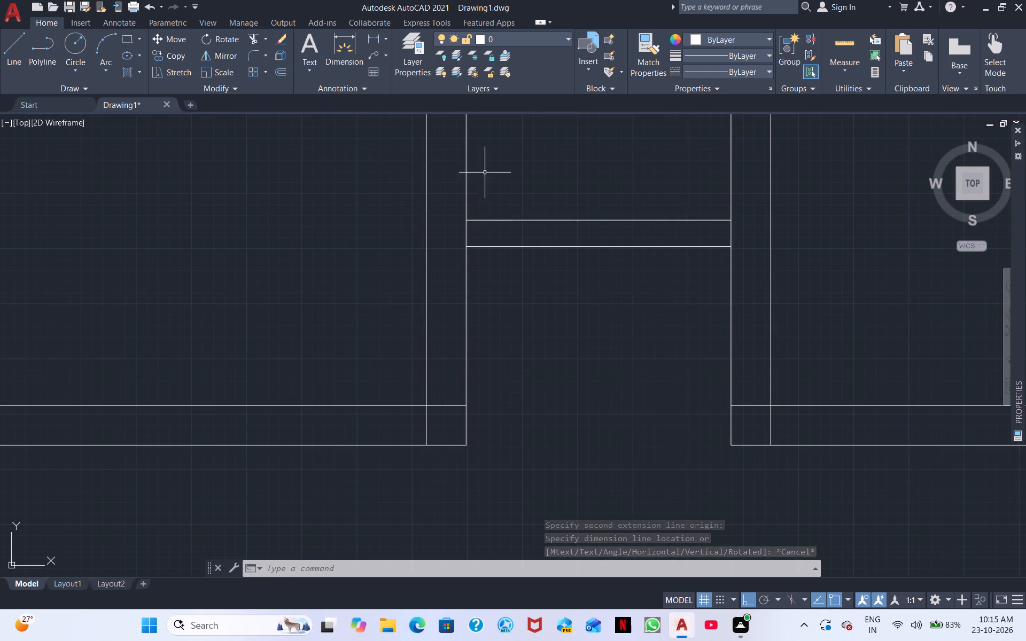
Extend the 6" partition's south line across the thickness of both northern interior walls.
{"action": "left_click", "coordinate": [250, 37]}
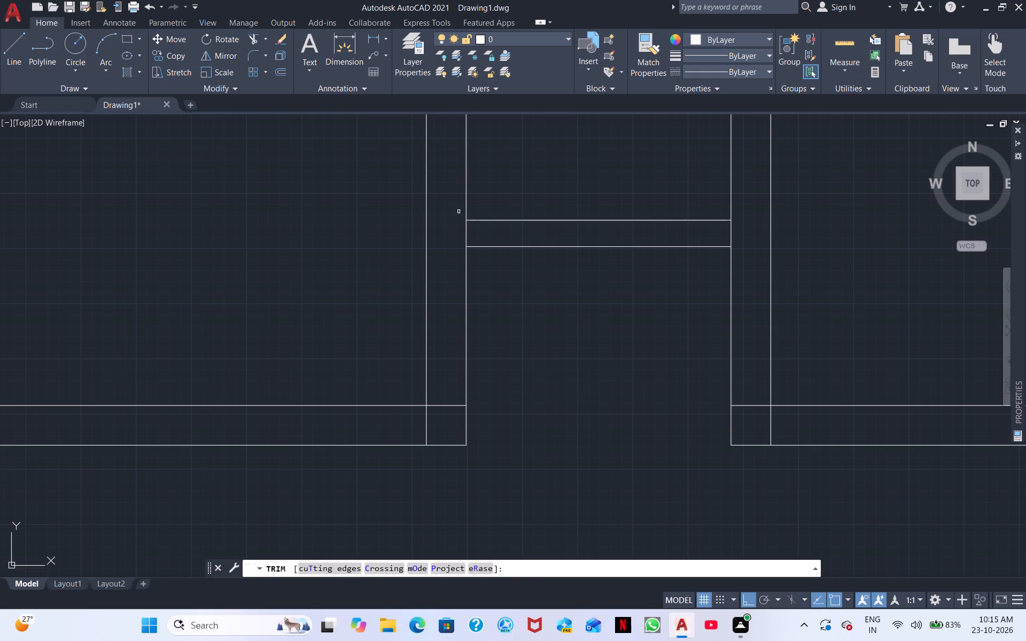
{"action": "left_click", "coordinate": [510, 247], "text": "shift"}
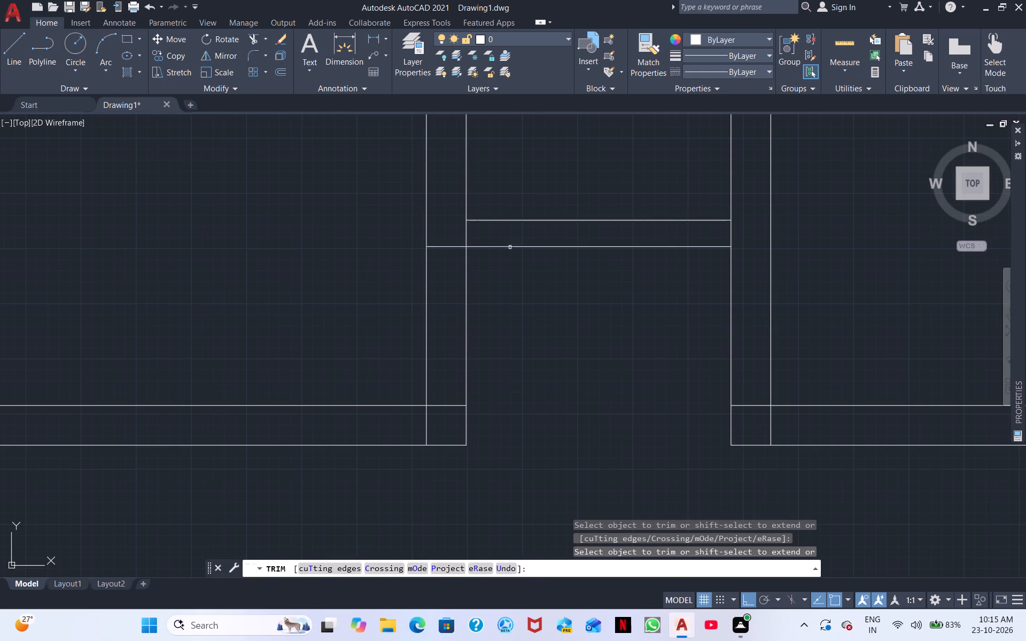
{"action": "left_click_drag", "start_coordinate": [611, 243], "coordinate": [612, 271], "text": "shift"}
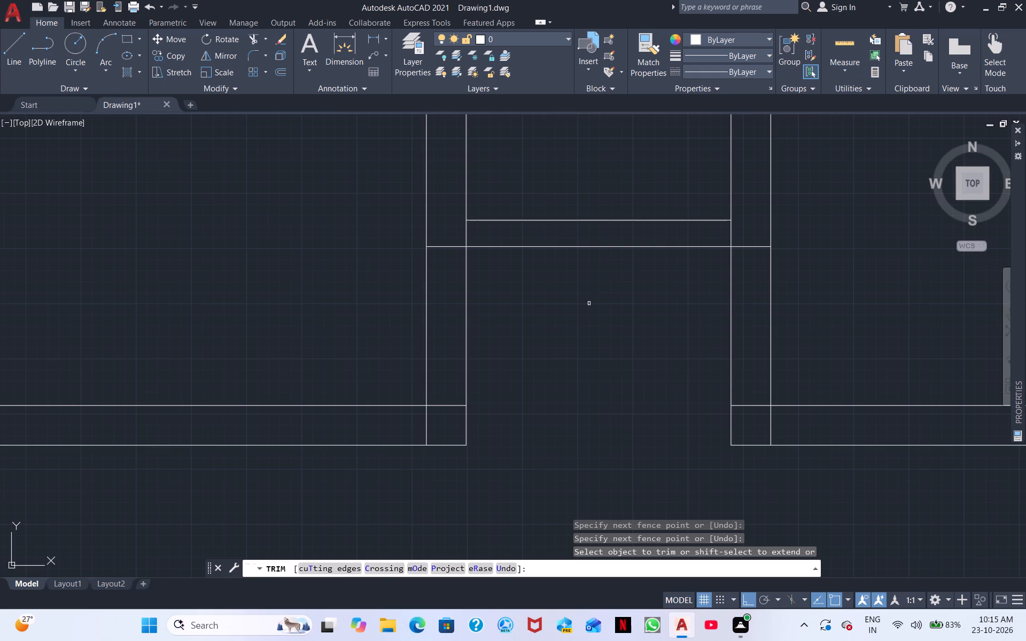
{"action": "right_click", "coordinate": [579, 370]}
{"action": "left_click", "coordinate": [604, 376]}
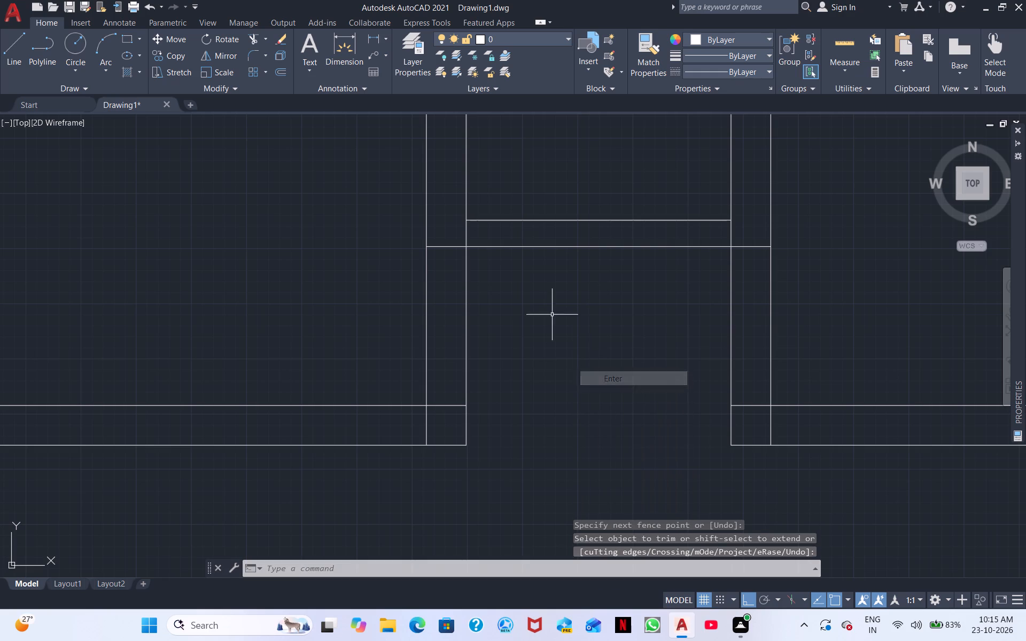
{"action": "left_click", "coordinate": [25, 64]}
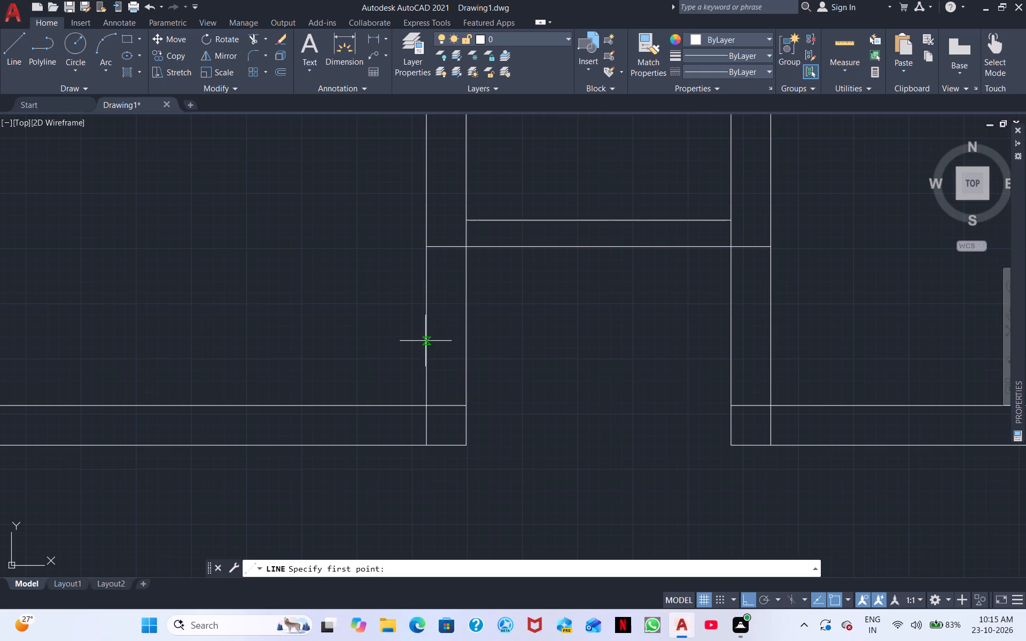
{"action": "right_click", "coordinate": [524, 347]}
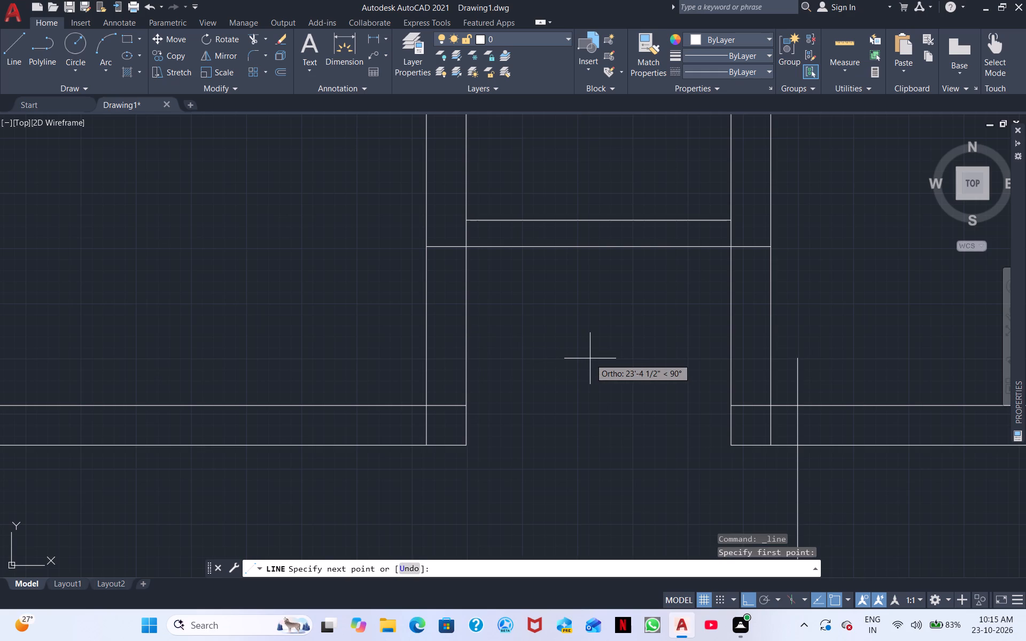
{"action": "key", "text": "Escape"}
Draw a 2' line westward from the east interior wall just below the partition, continuing north to the partition's north line as a door jamb.
{"action": "middle_click_drag", "start_coordinate": [604, 359], "coordinate": [337, 309]}
{"action": "scroll", "coordinate": [337, 309], "scroll_direction": "down", "scroll_amount": 1}
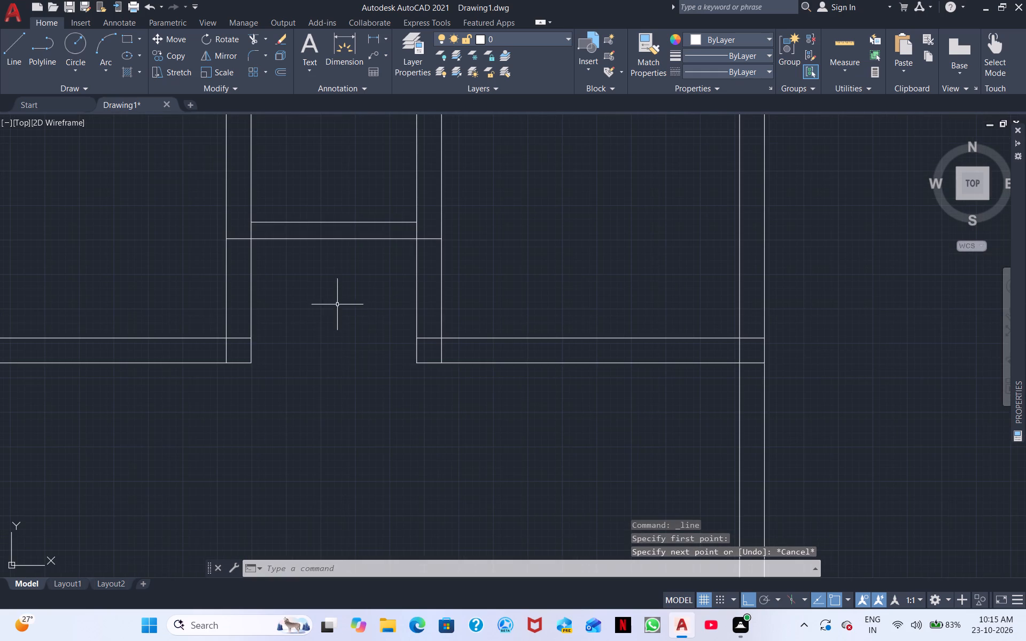
{"action": "right_click", "coordinate": [301, 311]}
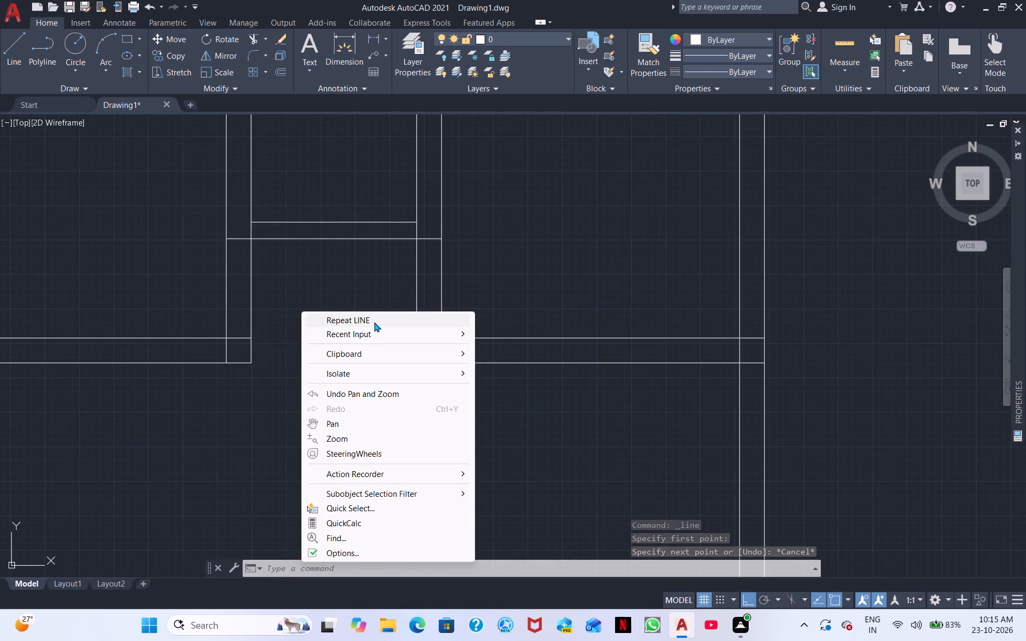
{"action": "left_click", "coordinate": [374, 322]}
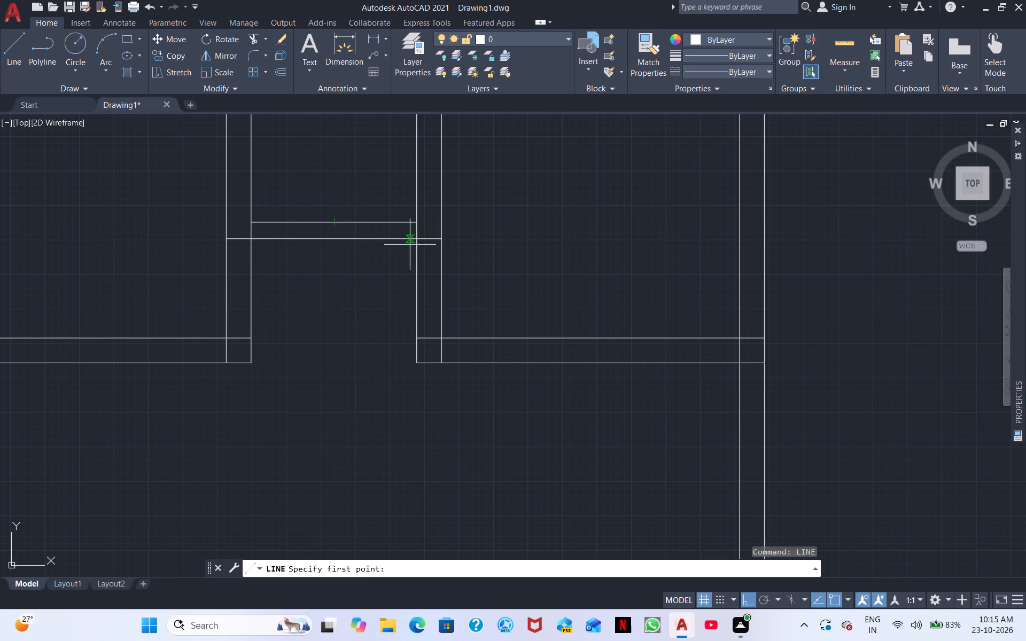
{"action": "left_click", "coordinate": [416, 249]}
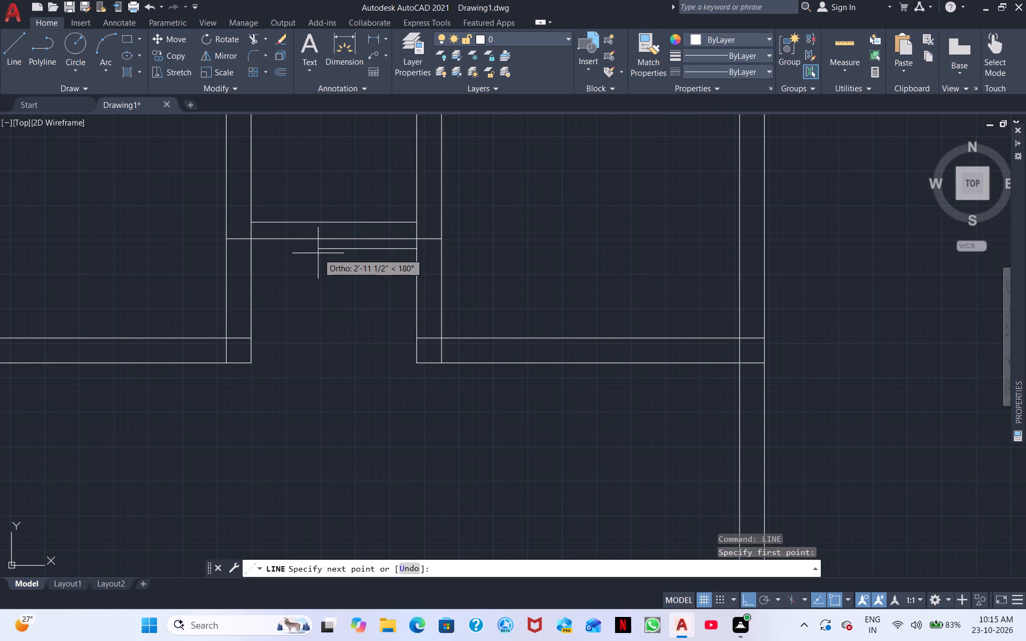
{"action": "type", "text": "2'"}
{"action": "key", "text": "Return"}
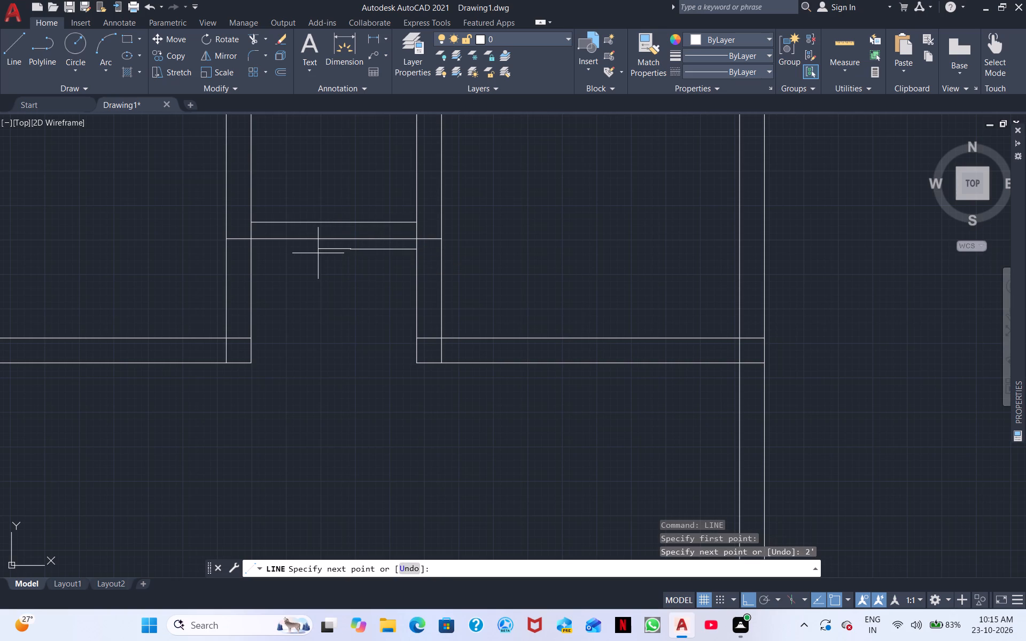
{"action": "scroll", "coordinate": [352, 239], "scroll_direction": "up", "scroll_amount": 3}
{"action": "left_click", "coordinate": [343, 238]}
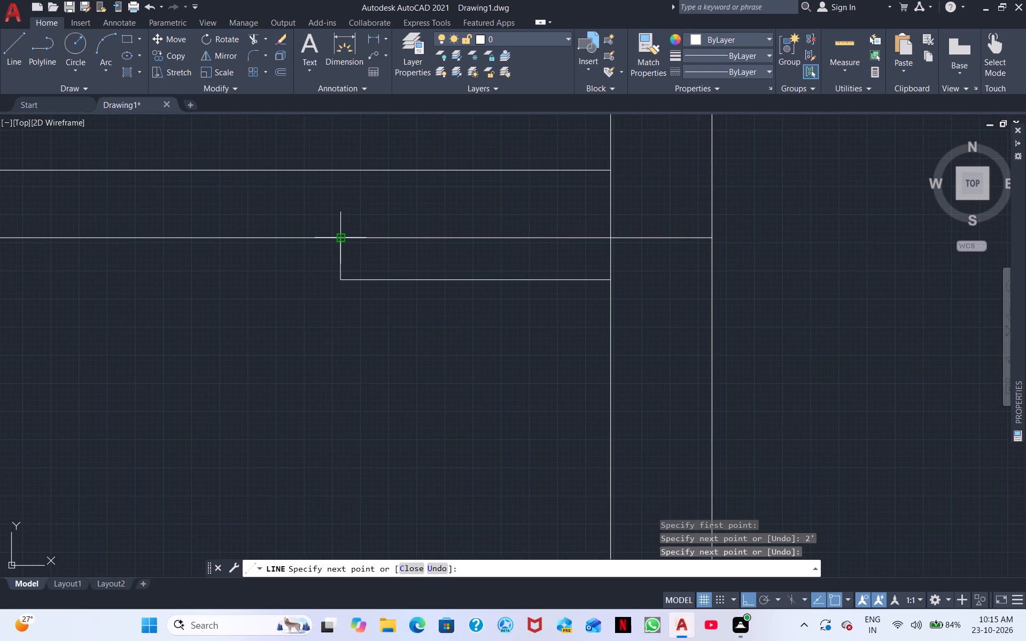
{"action": "left_click", "coordinate": [346, 170]}
{"action": "key", "text": "Escape"}
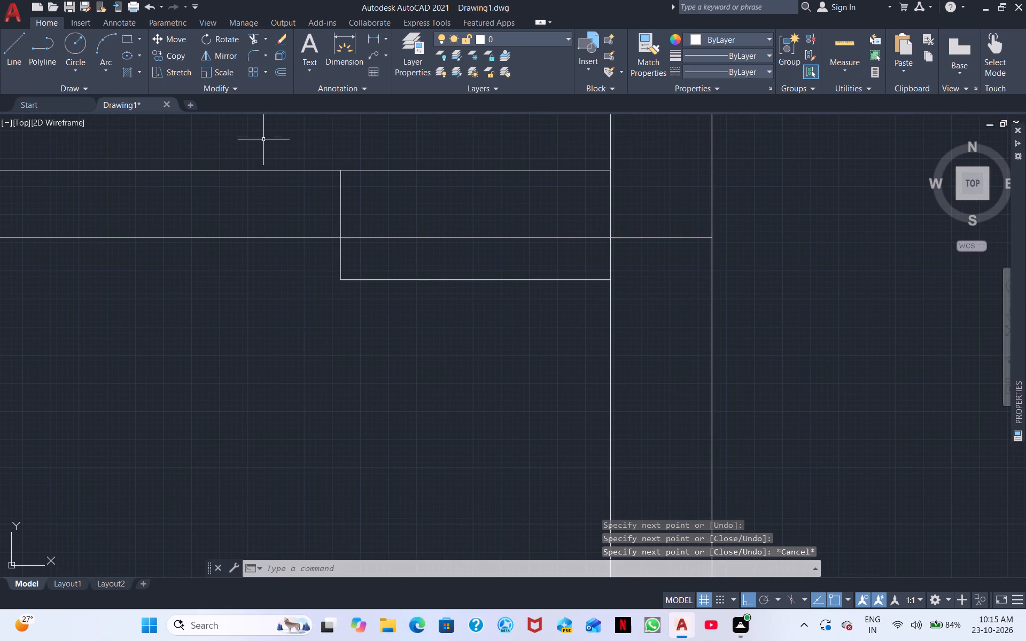
Trim the partition lines and leftover construction segments east of the jamb to open the 2' doorway.
{"action": "left_click", "coordinate": [251, 33]}
{"action": "left_click_drag", "start_coordinate": [457, 159], "coordinate": [460, 335]}
{"action": "left_click_drag", "start_coordinate": [320, 258], "coordinate": [375, 259]}
Trim both faces of the two northern interior walls between the partition's level and the cross walls.
{"action": "scroll", "coordinate": [484, 283], "scroll_direction": "down", "scroll_amount": 1}
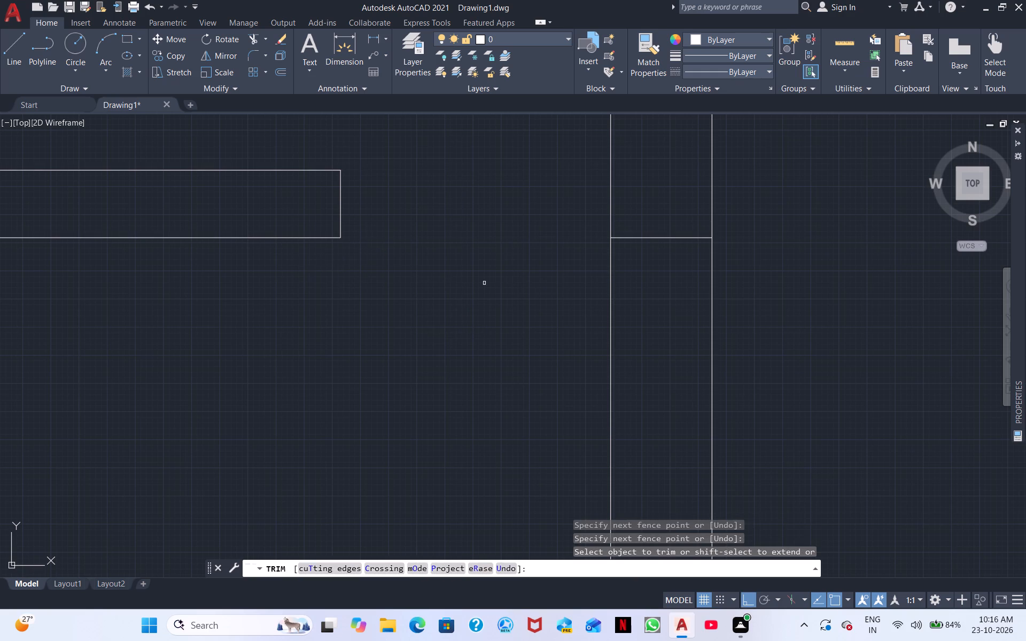
{"action": "scroll", "coordinate": [484, 283], "scroll_direction": "down", "scroll_amount": 1}
{"action": "left_click_drag", "start_coordinate": [67, 335], "coordinate": [286, 346]}
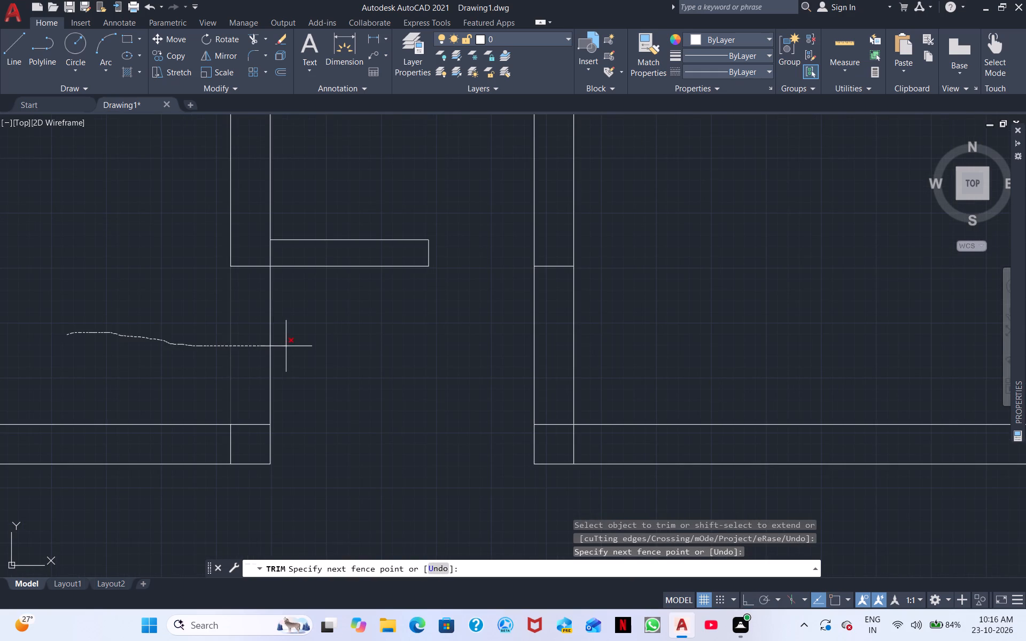
{"action": "left_click_drag", "start_coordinate": [286, 346], "coordinate": [364, 359]}
{"action": "left_click_drag", "start_coordinate": [426, 354], "coordinate": [591, 352]}
Trim the leftover vertical segments inside the inner ends of the two northern cross walls.
{"action": "scroll", "coordinate": [394, 381], "scroll_direction": "down", "scroll_amount": 2}
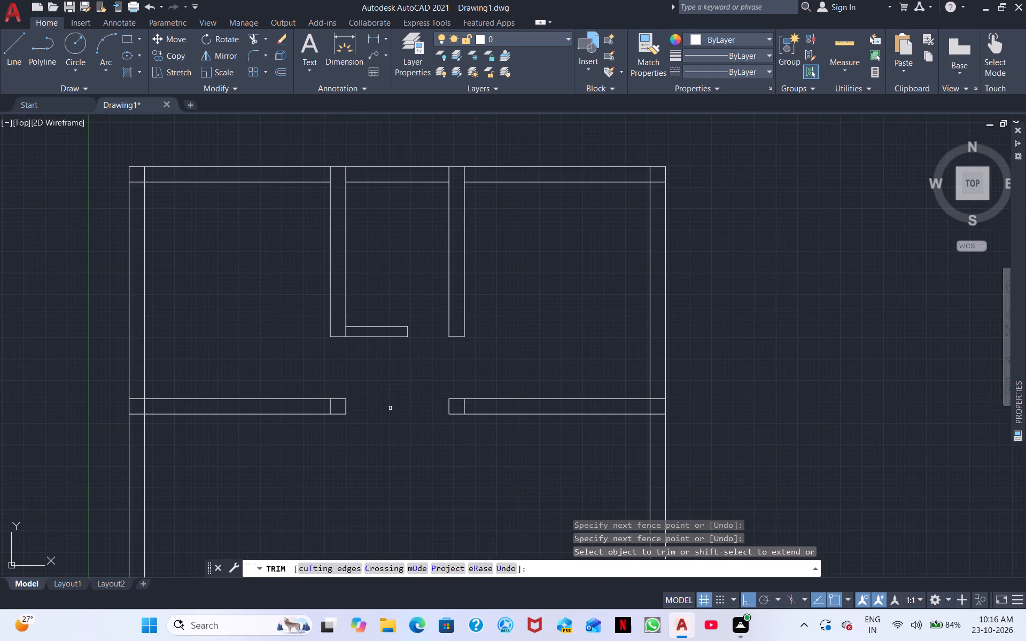
{"action": "middle_click_drag", "start_coordinate": [390, 408], "coordinate": [446, 351]}
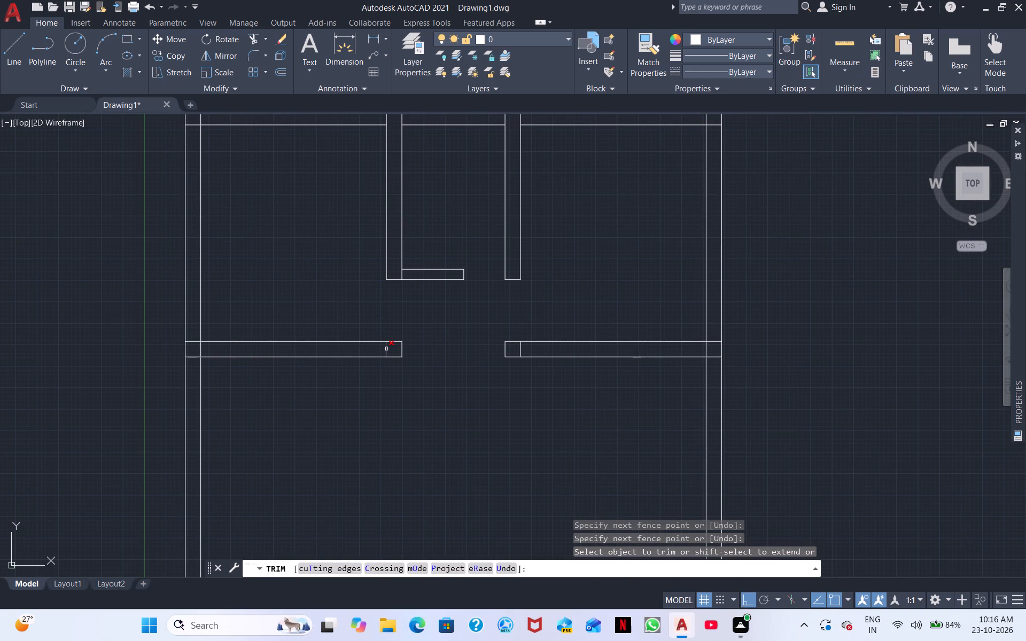
{"action": "left_click", "coordinate": [387, 349]}
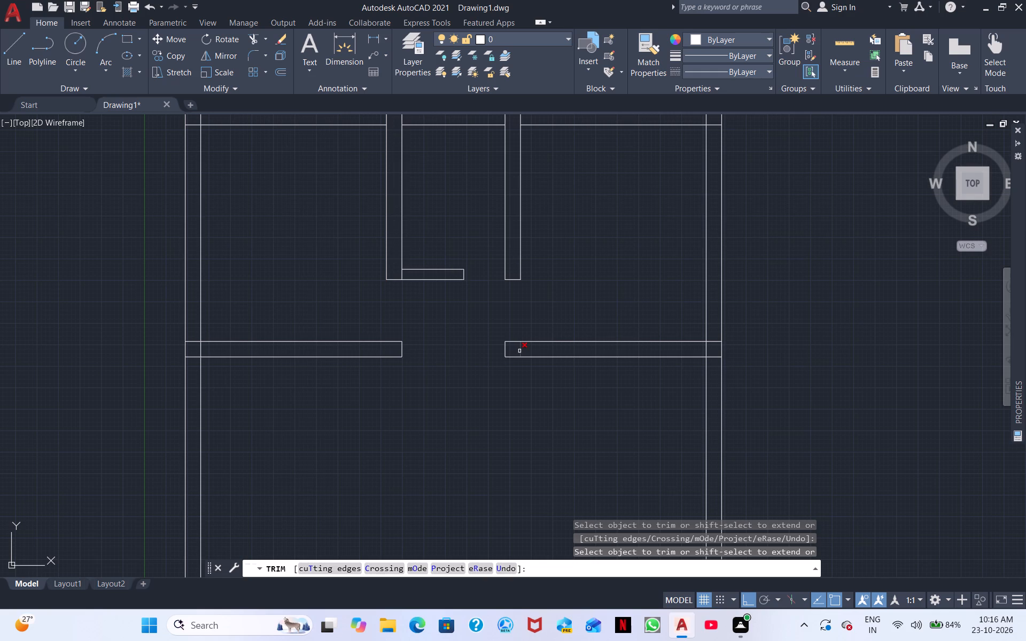
{"action": "left_click", "coordinate": [519, 351]}
Draw a 3' line westward from the southwest room's east wall just below its north wall, continuing north across that wall as a door jamb.
{"action": "scroll", "coordinate": [430, 358], "scroll_direction": "down", "scroll_amount": 2}
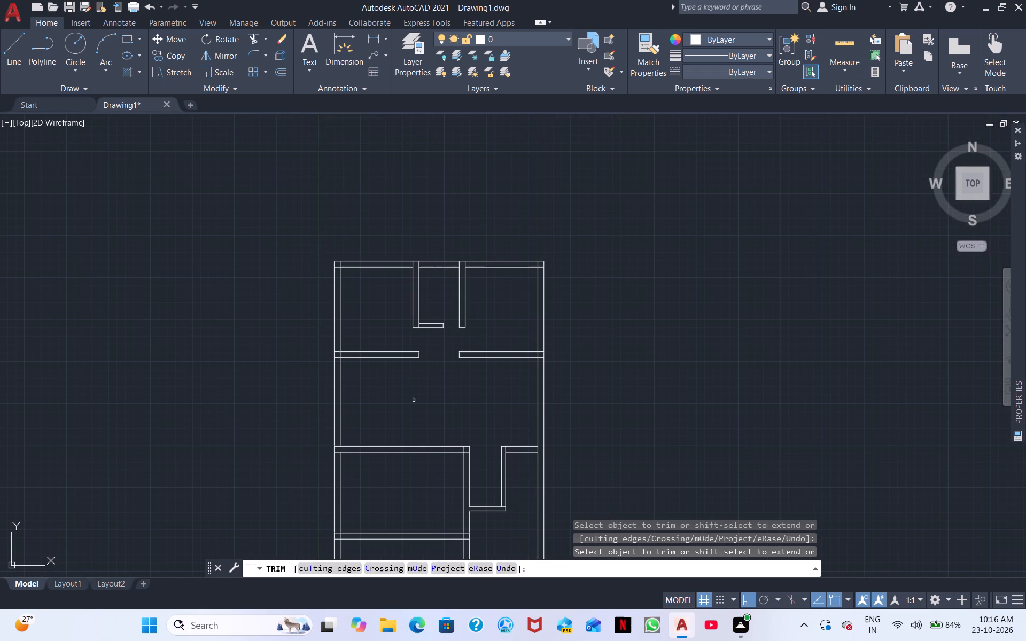
{"action": "middle_click_drag", "start_coordinate": [390, 381], "coordinate": [393, 354]}
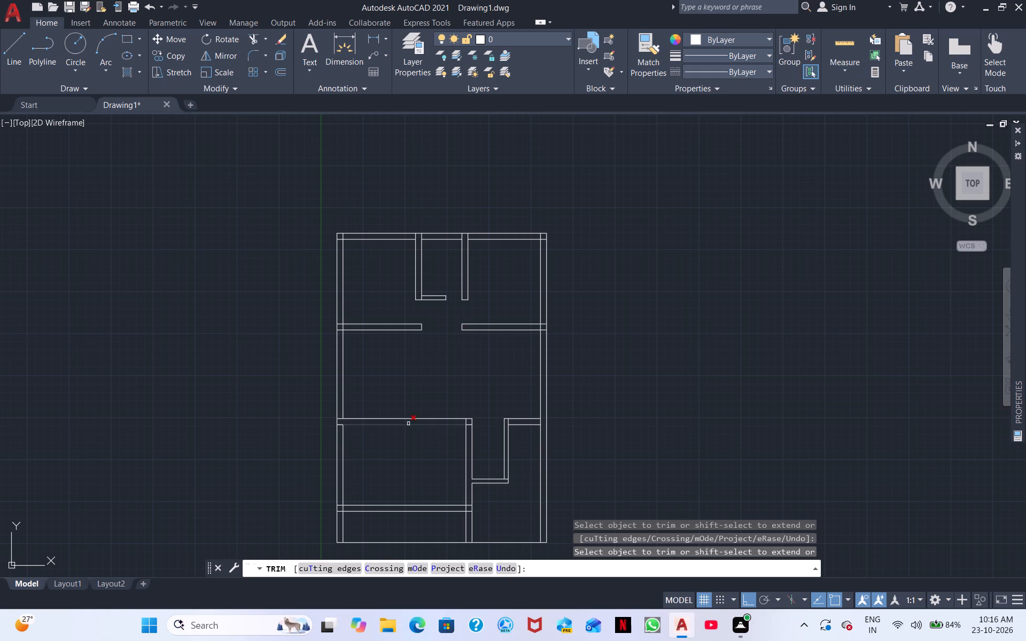
{"action": "middle_click_drag", "start_coordinate": [447, 388], "coordinate": [406, 377]}
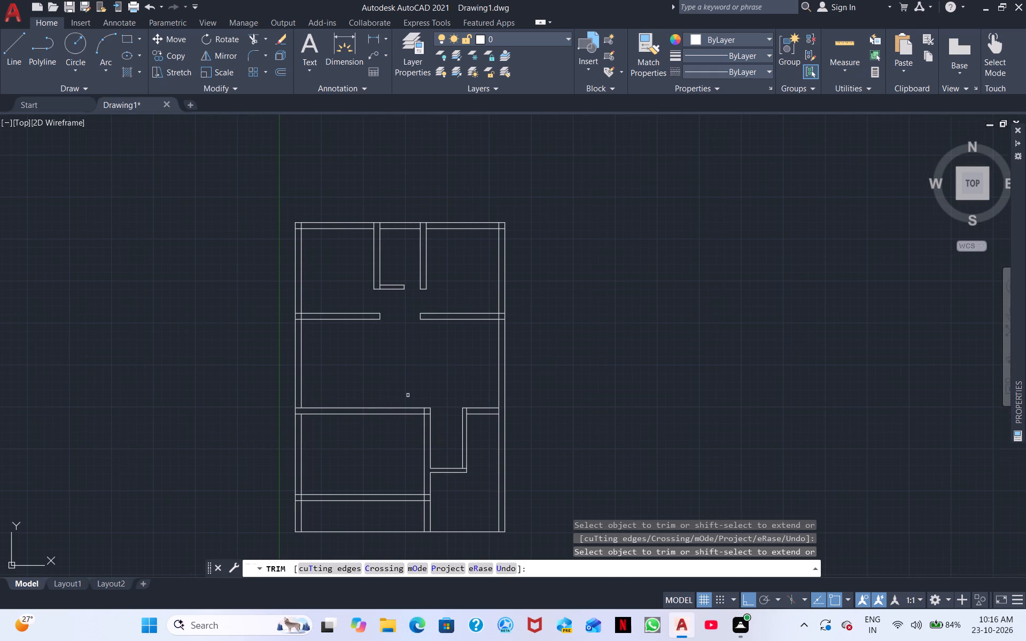
{"action": "scroll", "coordinate": [428, 418], "scroll_direction": "up", "scroll_amount": 4}
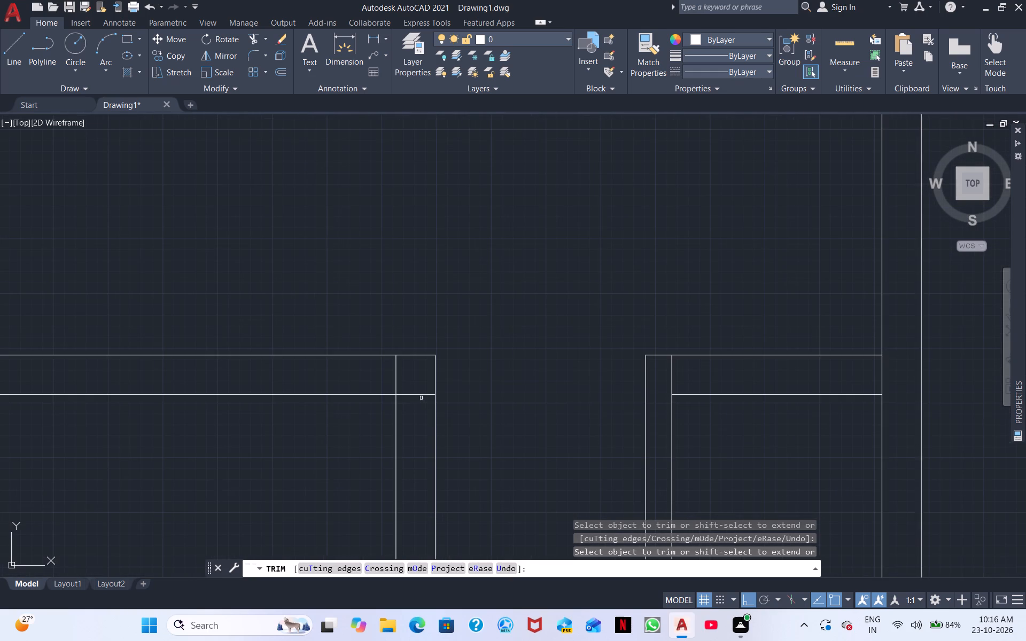
{"action": "left_click", "coordinate": [27, 43]}
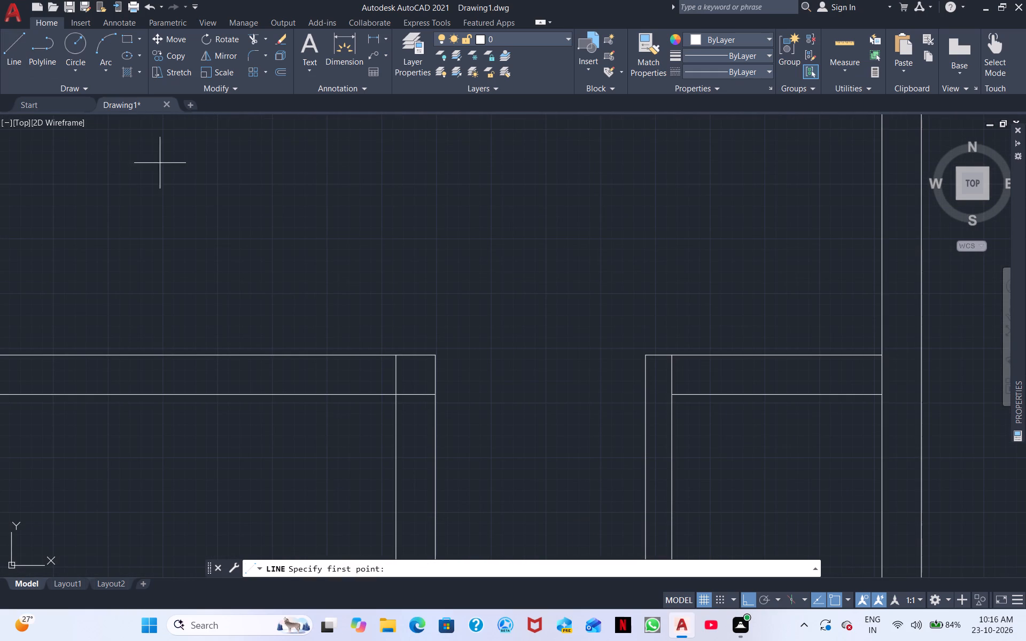
{"action": "left_click", "coordinate": [395, 413]}
{"action": "middle_click_drag", "start_coordinate": [246, 440], "coordinate": [462, 364]}
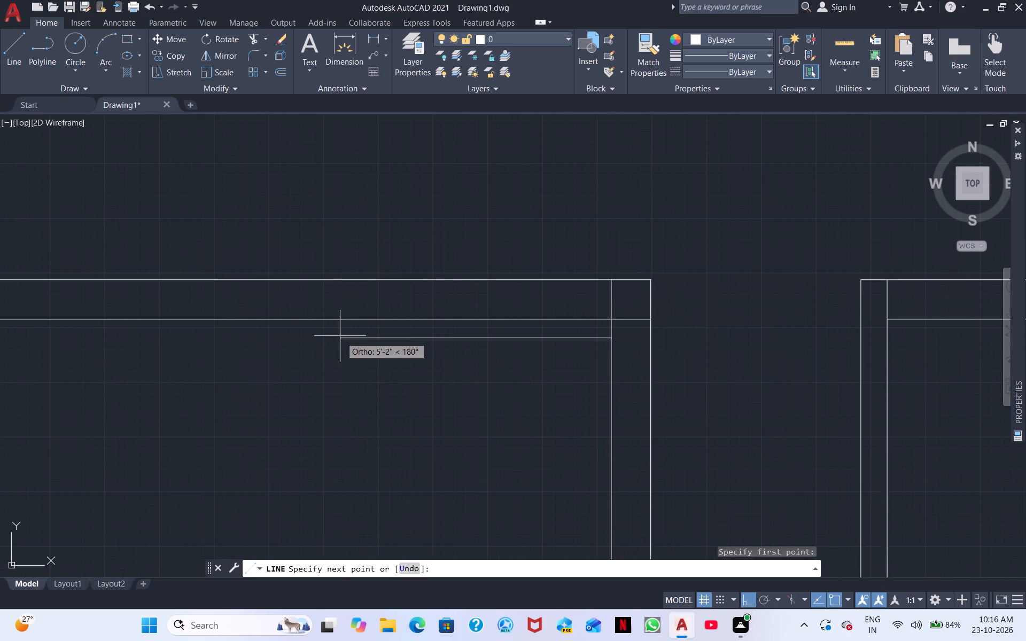
{"action": "type", "text": "3'"}
{"action": "key", "text": "Return"}
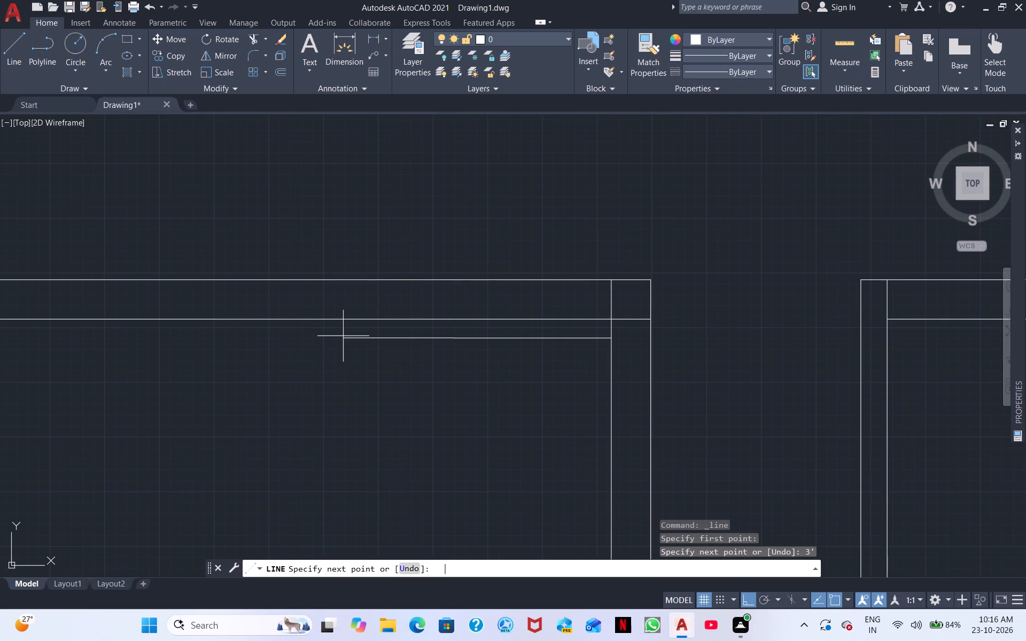
{"action": "scroll", "coordinate": [458, 283], "scroll_direction": "down", "scroll_amount": 3}
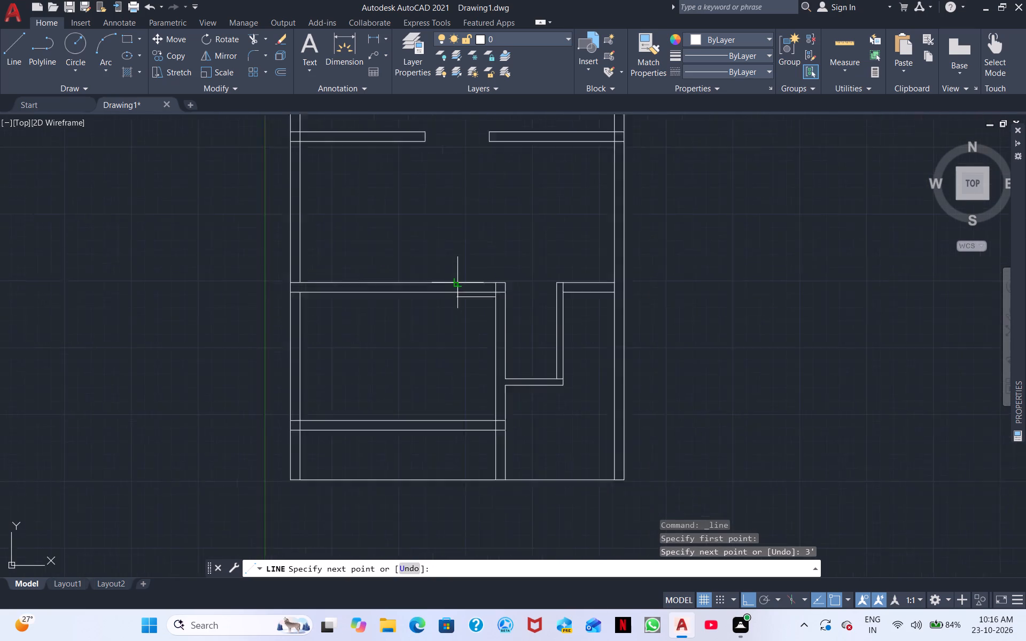
{"action": "scroll", "coordinate": [458, 283], "scroll_direction": "down", "scroll_amount": 1}
{"action": "middle_click_drag", "start_coordinate": [462, 296], "coordinate": [434, 413]}
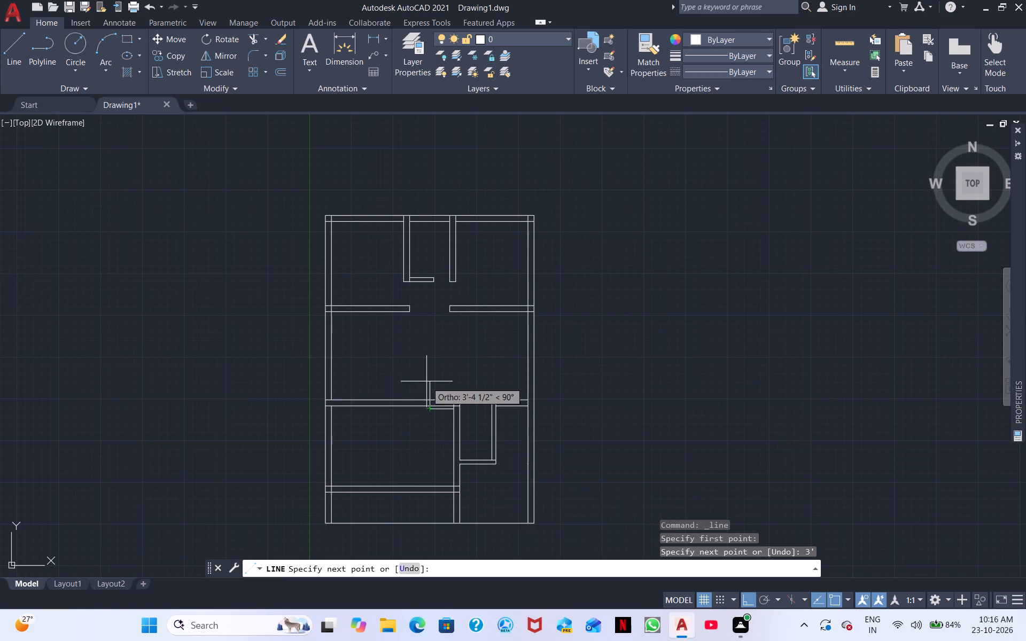
{"action": "scroll", "coordinate": [431, 379], "scroll_direction": "up", "scroll_amount": 4}
{"action": "middle_click_drag", "start_coordinate": [415, 509], "coordinate": [479, 319]}
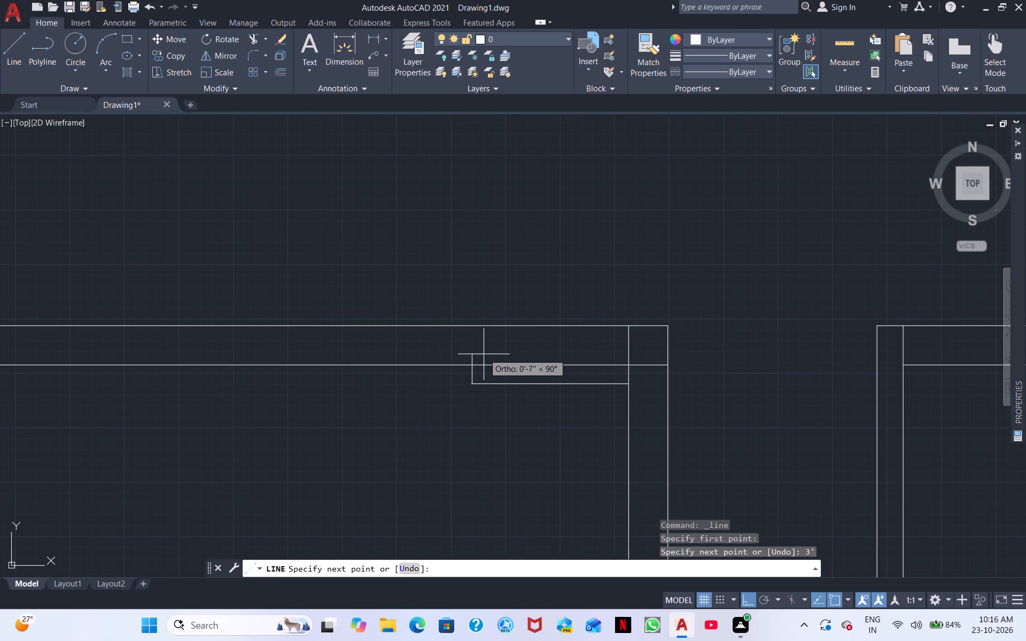
{"action": "left_click", "coordinate": [473, 366]}
{"action": "left_click", "coordinate": [469, 327]}
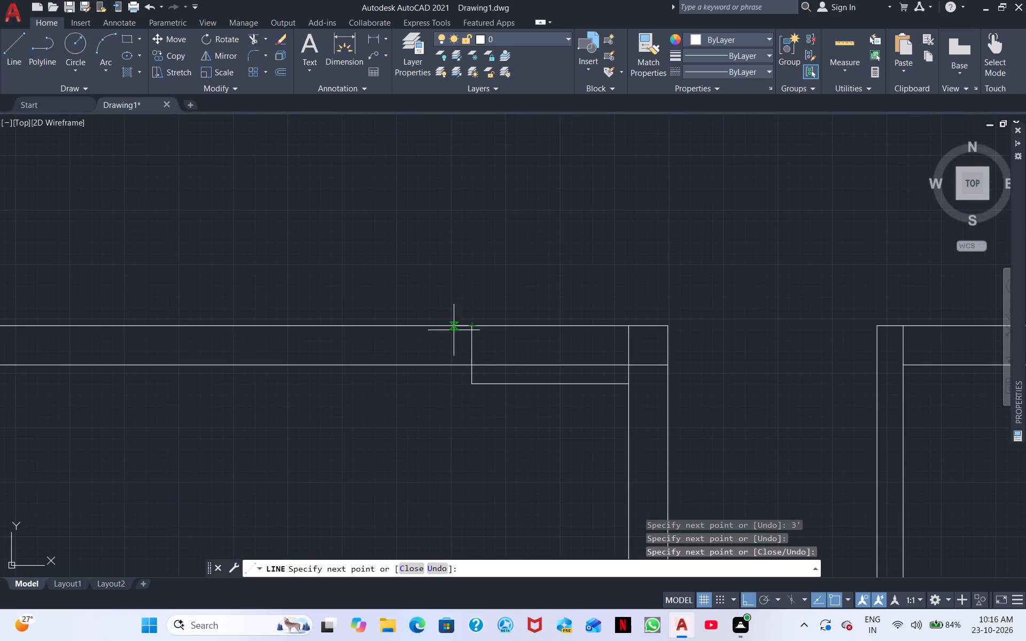
{"action": "right_click", "coordinate": [407, 342]}
{"action": "left_click", "coordinate": [438, 350]}
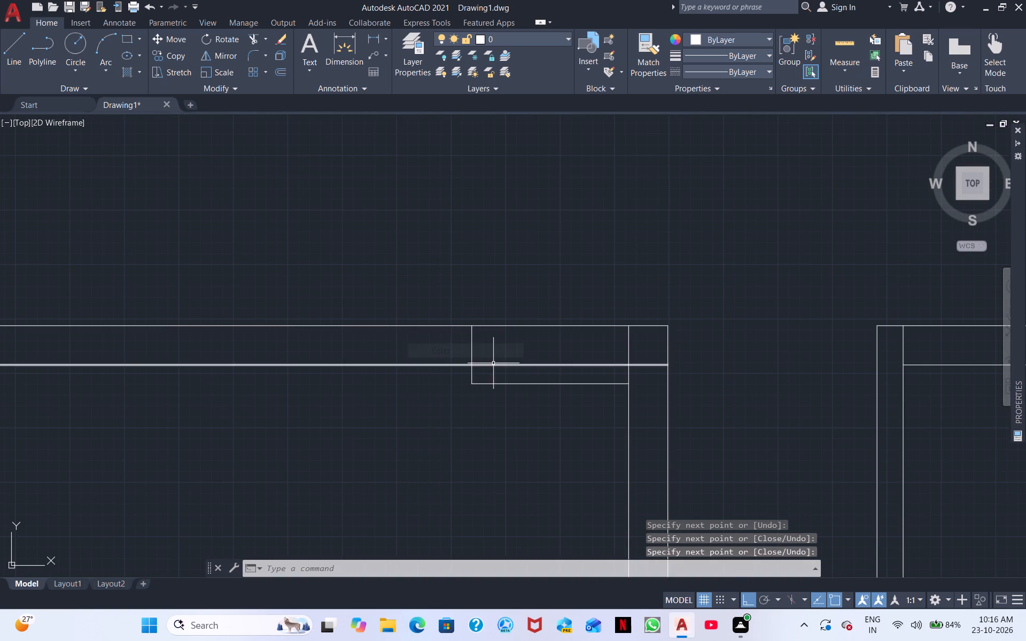
Draw a 3' line northward from the short horizontal partition, continuing east across the adjoining vertical partition to its east face as a door jamb.
{"action": "scroll", "coordinate": [493, 363], "scroll_direction": "down", "scroll_amount": 1}
{"action": "middle_click_drag", "start_coordinate": [562, 390], "coordinate": [306, 350]}
{"action": "scroll", "coordinate": [310, 353], "scroll_direction": "down", "scroll_amount": 1}
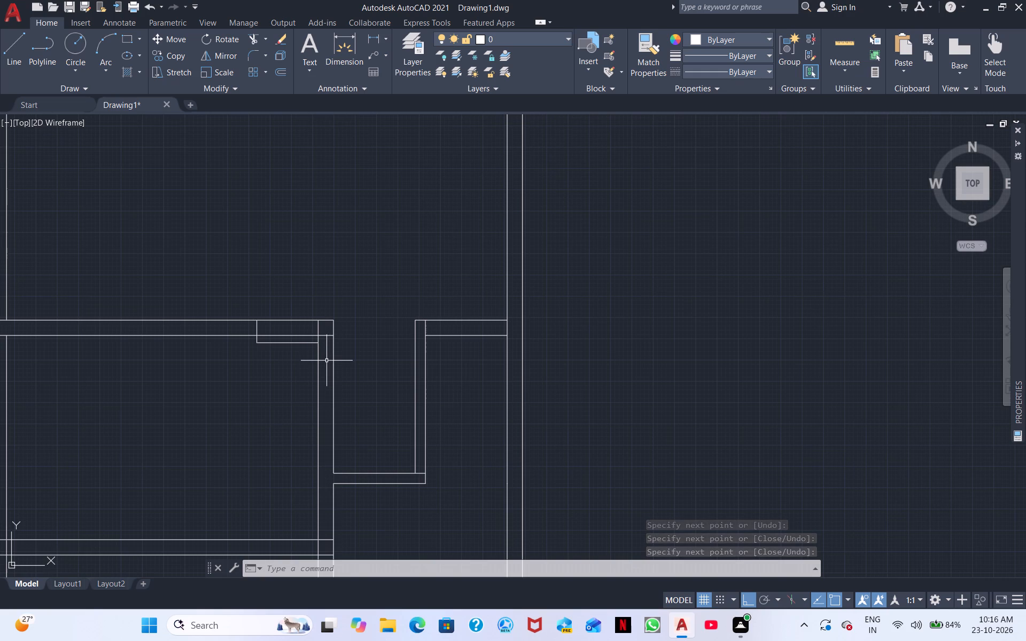
{"action": "middle_click_drag", "start_coordinate": [322, 419], "coordinate": [330, 331]}
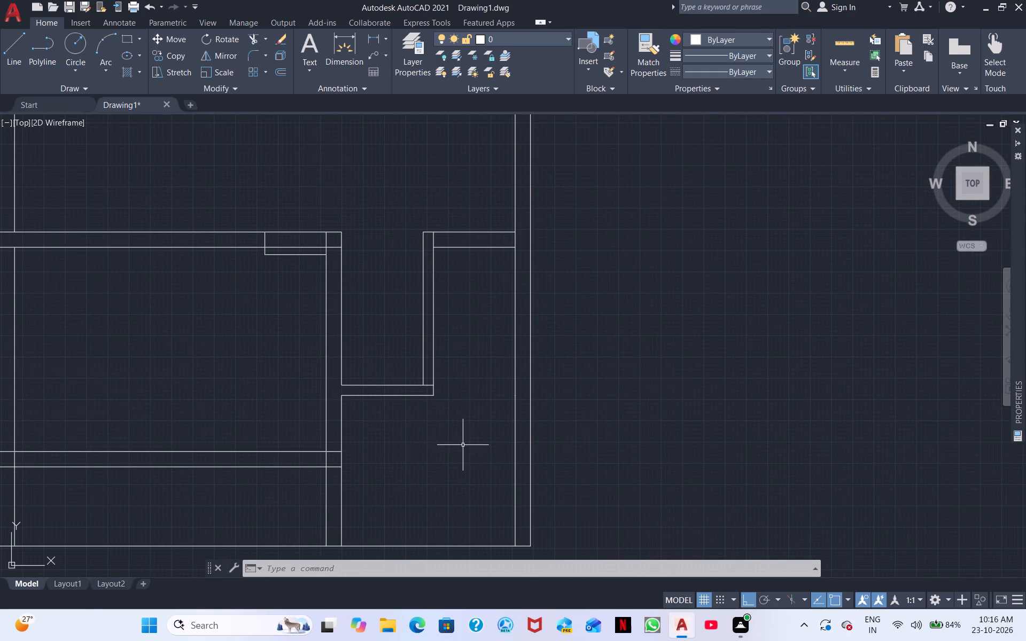
{"action": "right_click", "coordinate": [465, 449]}
{"action": "left_click", "coordinate": [527, 206]}
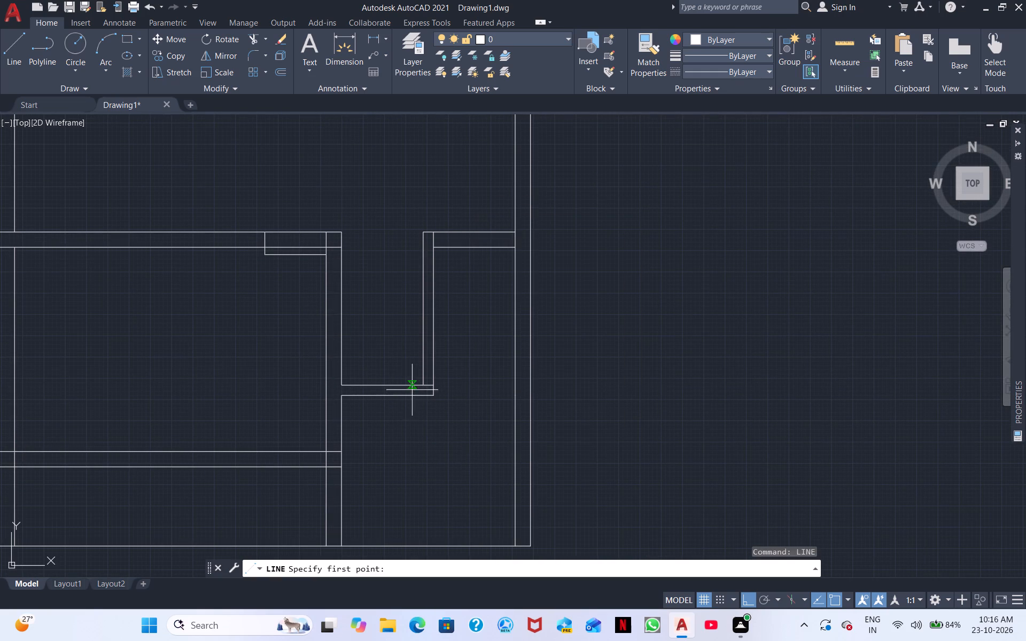
{"action": "left_click_drag", "start_coordinate": [410, 382], "coordinate": [409, 377]}
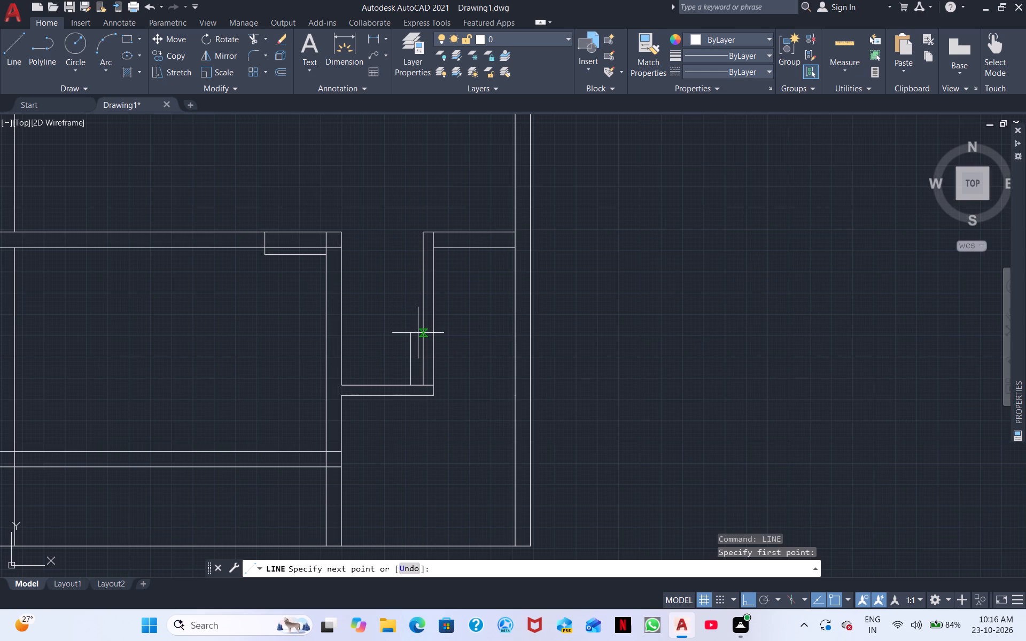
{"action": "type", "text": "3'"}
{"action": "key", "text": "Return"}
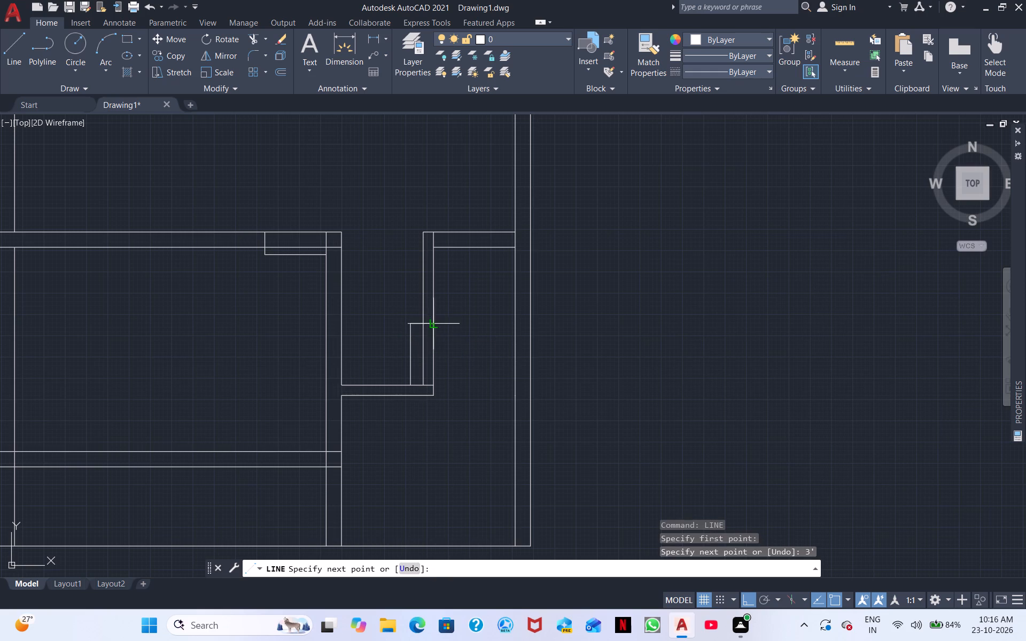
{"action": "scroll", "coordinate": [425, 320], "scroll_direction": "up", "scroll_amount": 2}
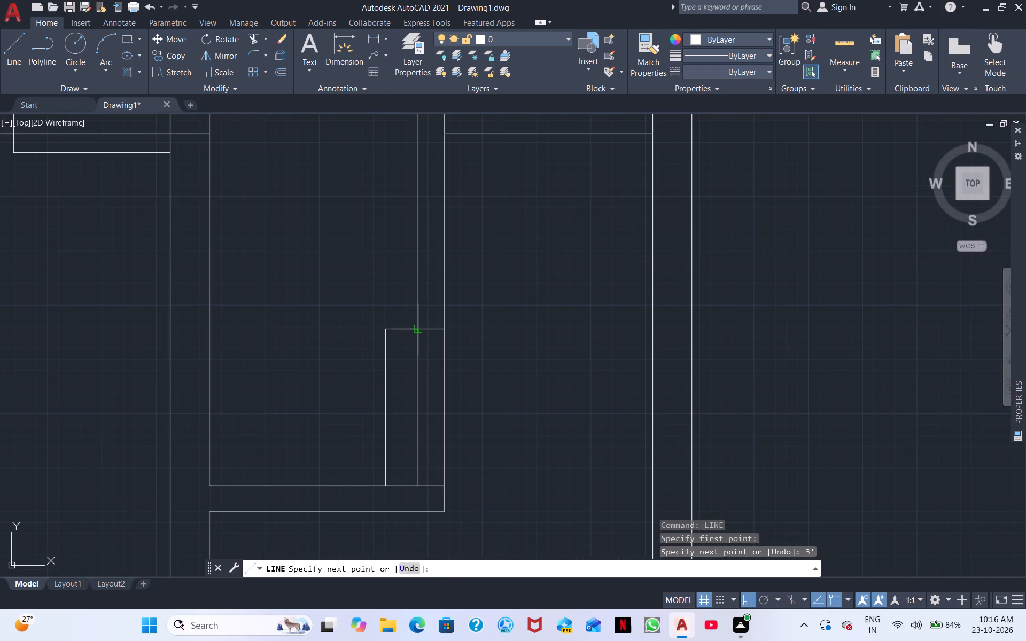
{"action": "left_click", "coordinate": [419, 333]}
{"action": "left_click", "coordinate": [446, 332]}
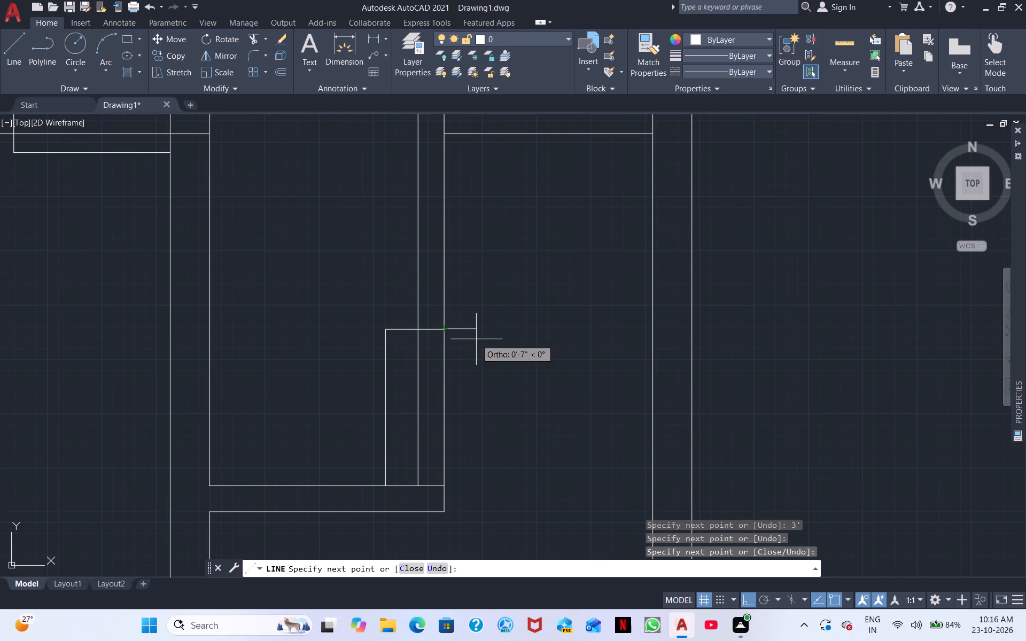
{"action": "right_click", "coordinate": [476, 339]}
{"action": "left_click", "coordinate": [515, 348]}
Trim both faces of the west wall and the west face of the interior wall south of the southwest room's south wall.
{"action": "scroll", "coordinate": [434, 395], "scroll_direction": "down", "scroll_amount": 2}
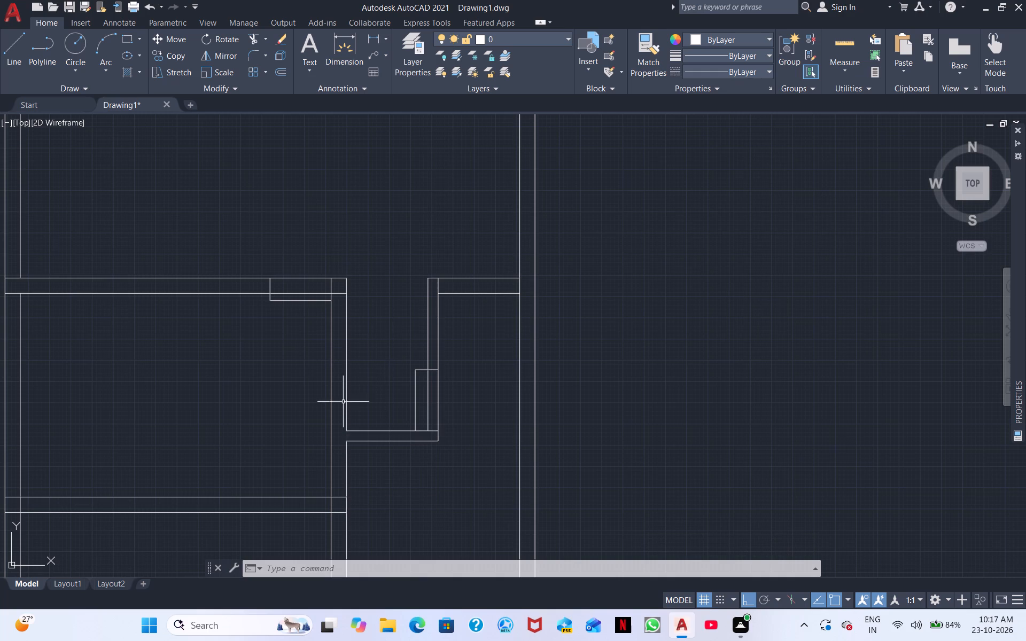
{"action": "middle_click_drag", "start_coordinate": [216, 513], "coordinate": [318, 383]}
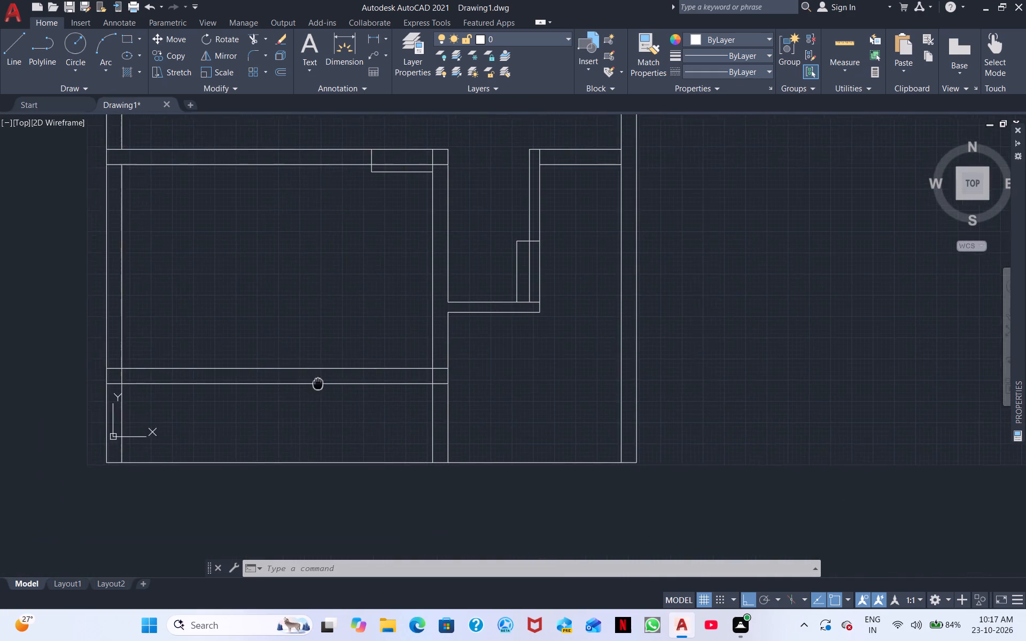
{"action": "middle_click_drag", "start_coordinate": [318, 383], "coordinate": [324, 381]}
{"action": "scroll", "coordinate": [348, 411], "scroll_direction": "down", "scroll_amount": 1}
{"action": "middle_click_drag", "start_coordinate": [335, 434], "coordinate": [334, 376]}
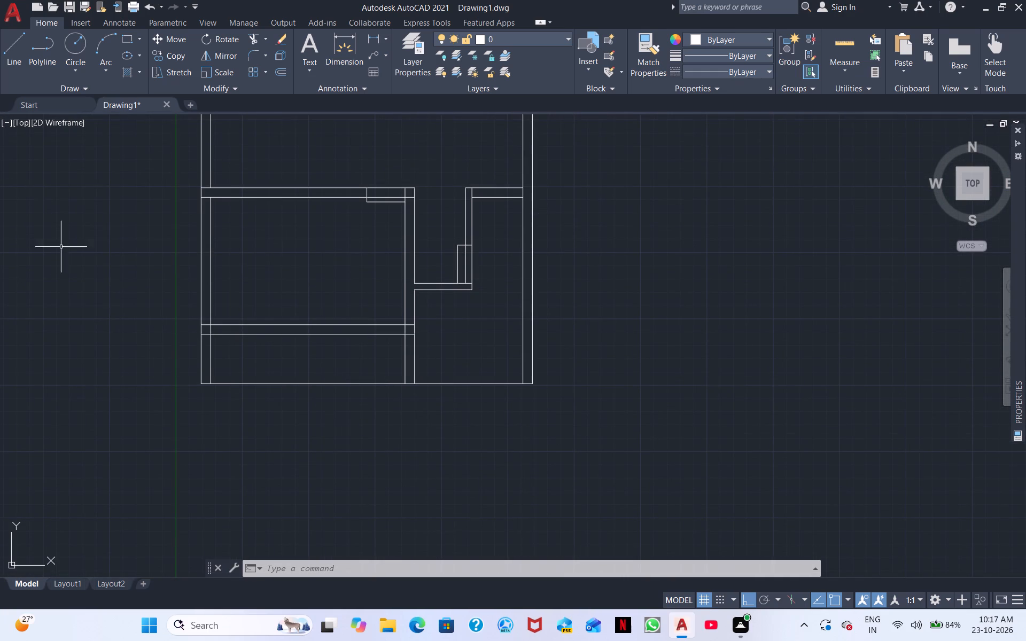
{"action": "left_click", "coordinate": [253, 37]}
{"action": "left_click", "coordinate": [213, 361]}
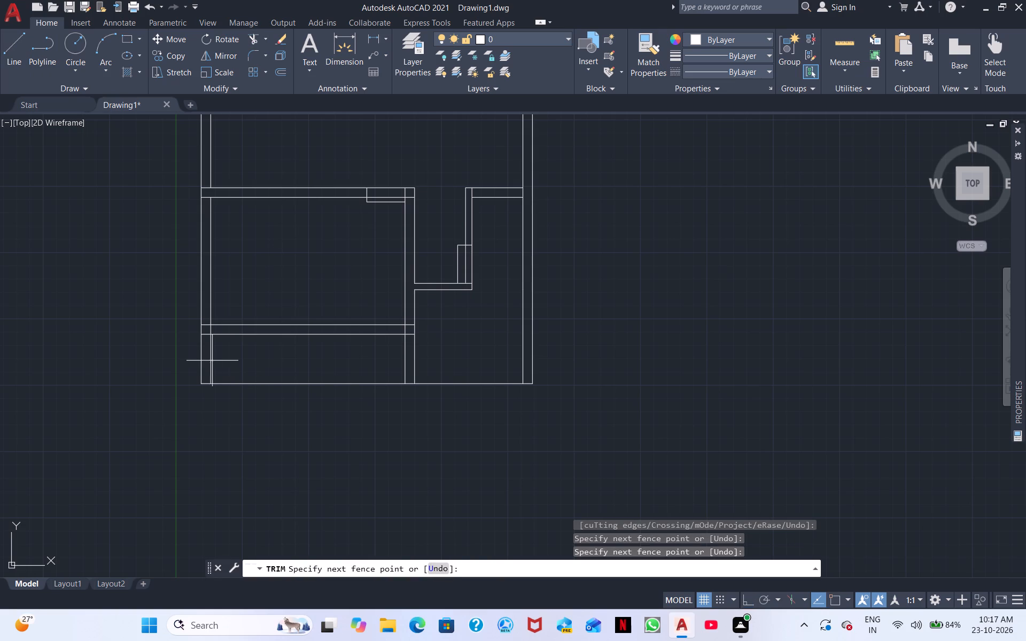
{"action": "left_click", "coordinate": [208, 357]}
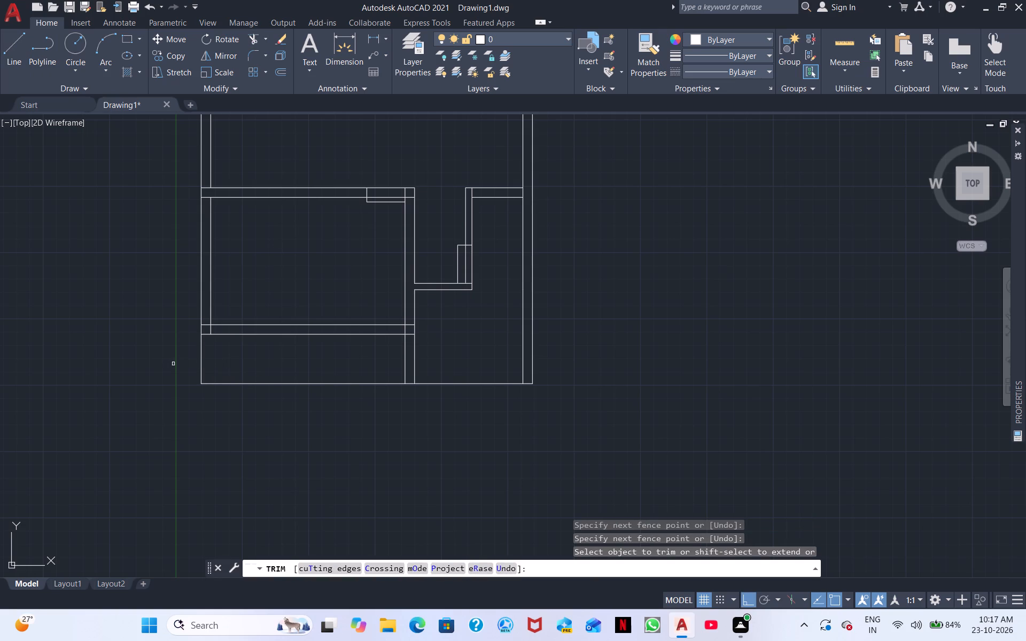
{"action": "left_click_drag", "start_coordinate": [200, 361], "coordinate": [256, 357]}
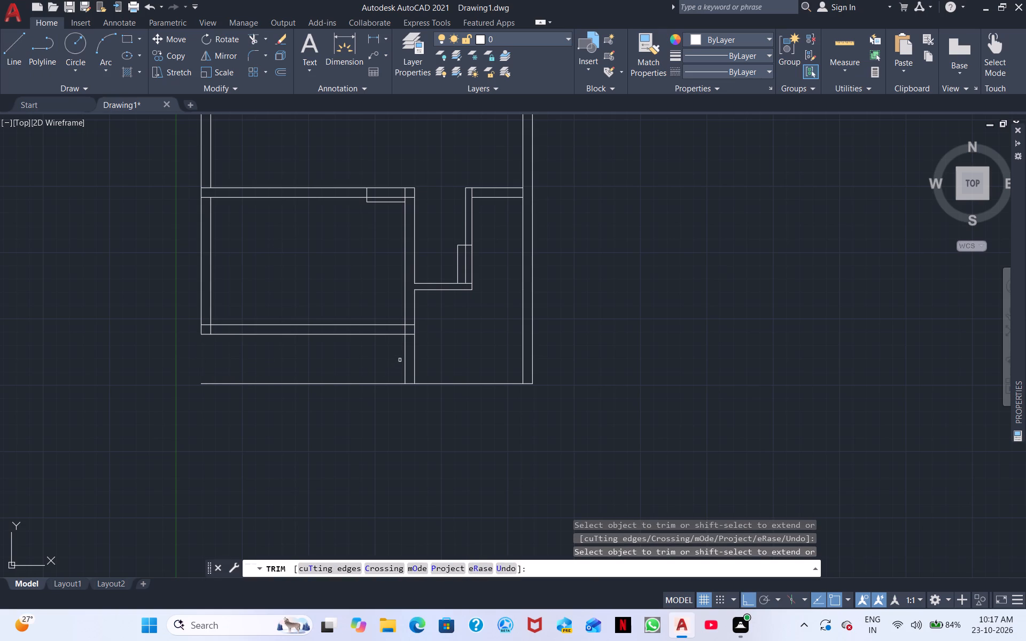
{"action": "left_click", "coordinate": [405, 354]}
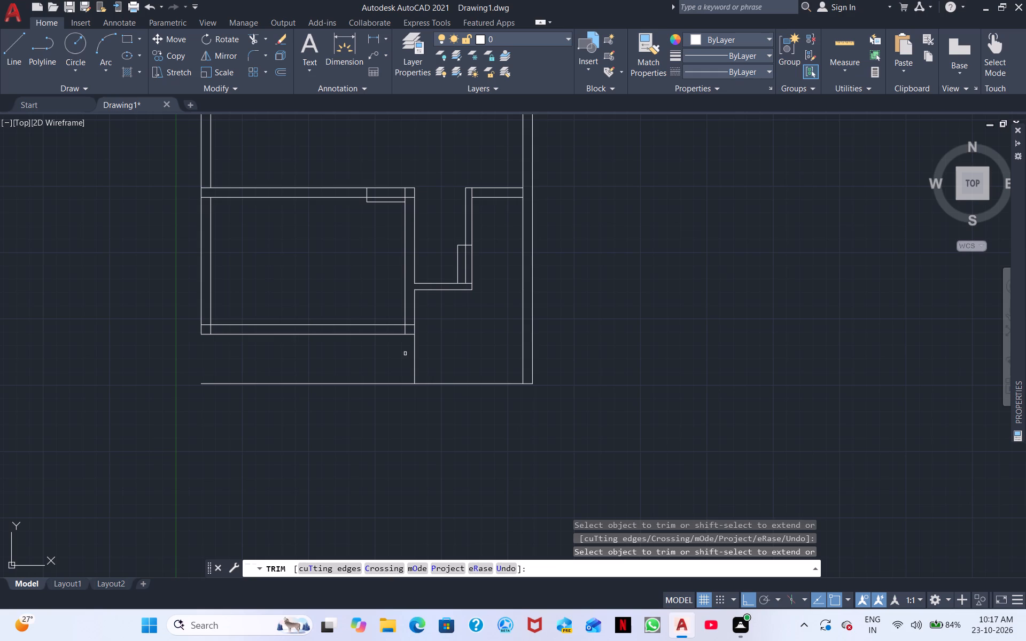
{"action": "left_click", "coordinate": [414, 354]}
{"action": "left_click", "coordinate": [416, 317], "text": "shift"}
Trim the overlapping wall segments inside the southwest room's southeast and southwest corners.
{"action": "left_click", "coordinate": [411, 325]}
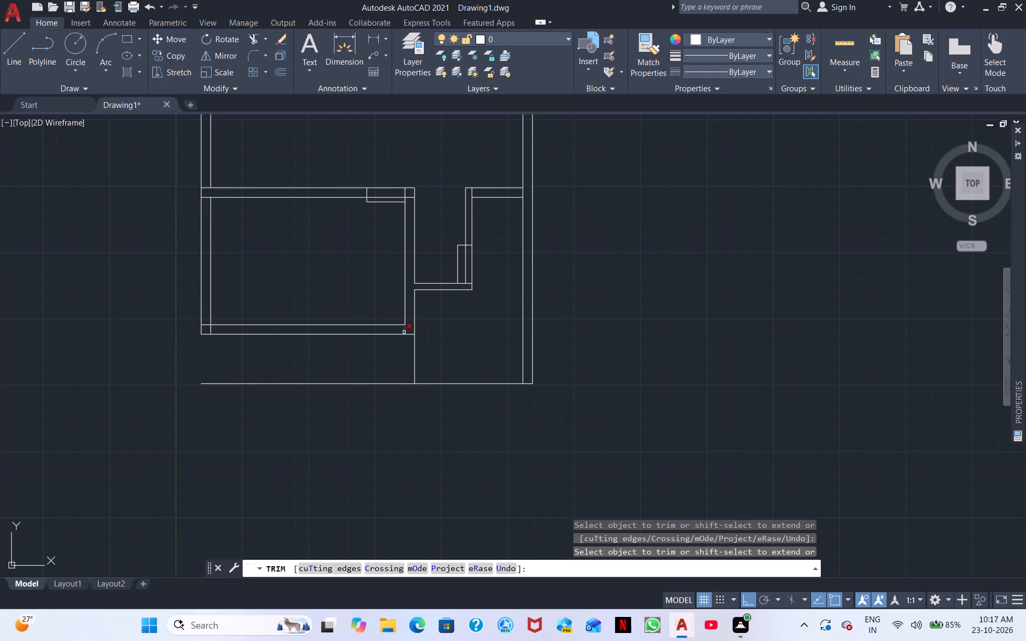
{"action": "left_click", "coordinate": [404, 332]}
{"action": "scroll", "coordinate": [181, 351], "scroll_direction": "up", "scroll_amount": 1}
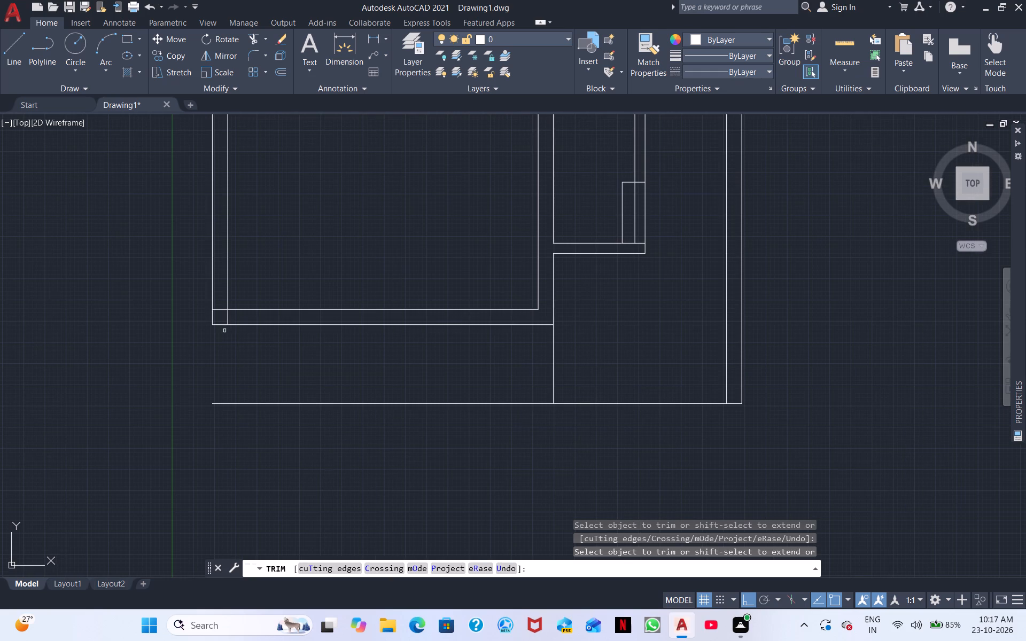
{"action": "left_click", "coordinate": [228, 320]}
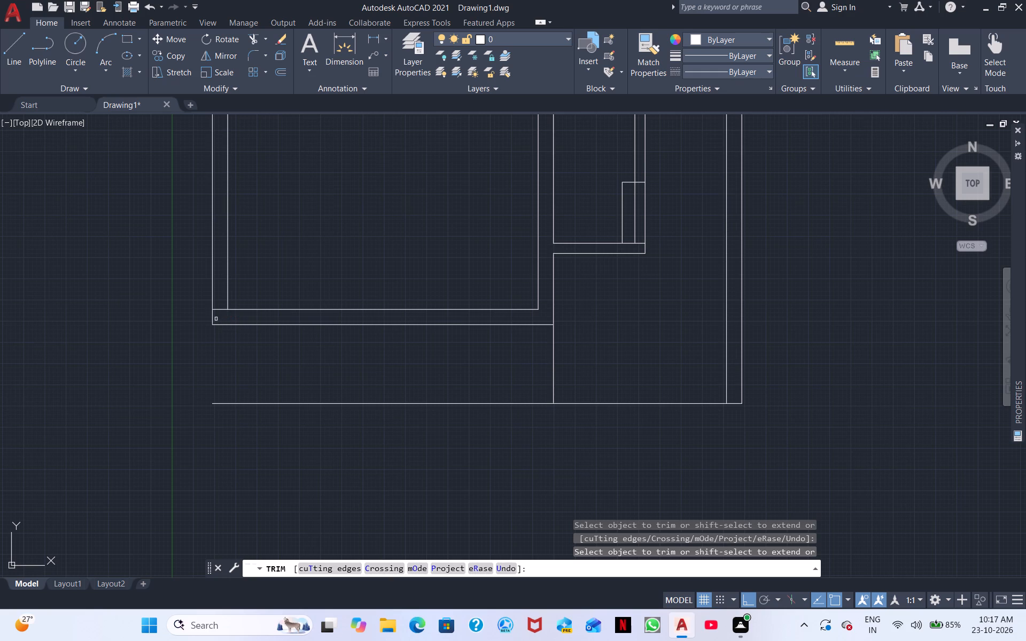
{"action": "left_click", "coordinate": [219, 310]}
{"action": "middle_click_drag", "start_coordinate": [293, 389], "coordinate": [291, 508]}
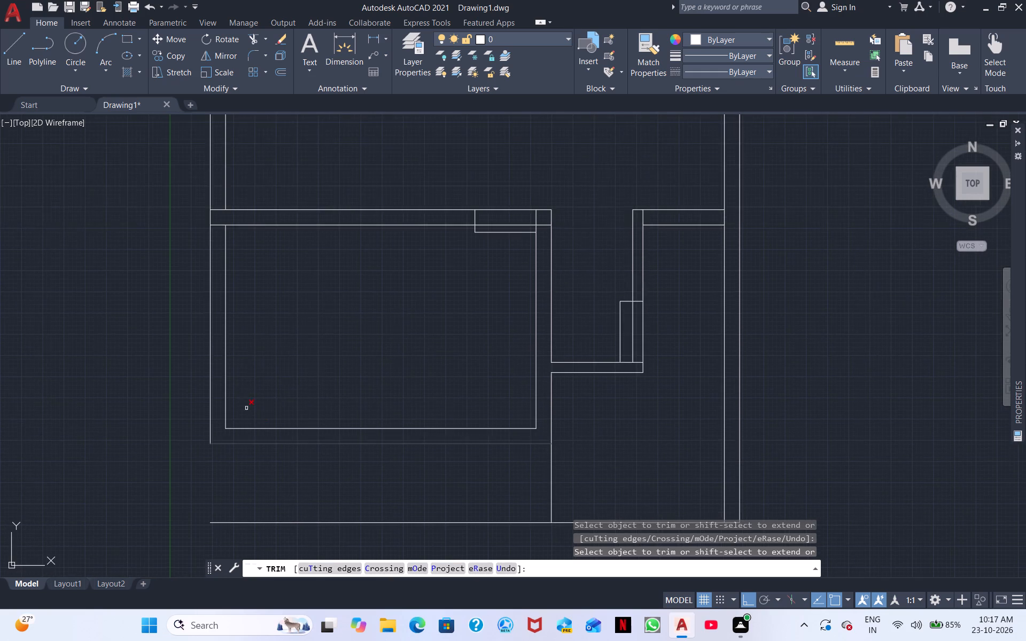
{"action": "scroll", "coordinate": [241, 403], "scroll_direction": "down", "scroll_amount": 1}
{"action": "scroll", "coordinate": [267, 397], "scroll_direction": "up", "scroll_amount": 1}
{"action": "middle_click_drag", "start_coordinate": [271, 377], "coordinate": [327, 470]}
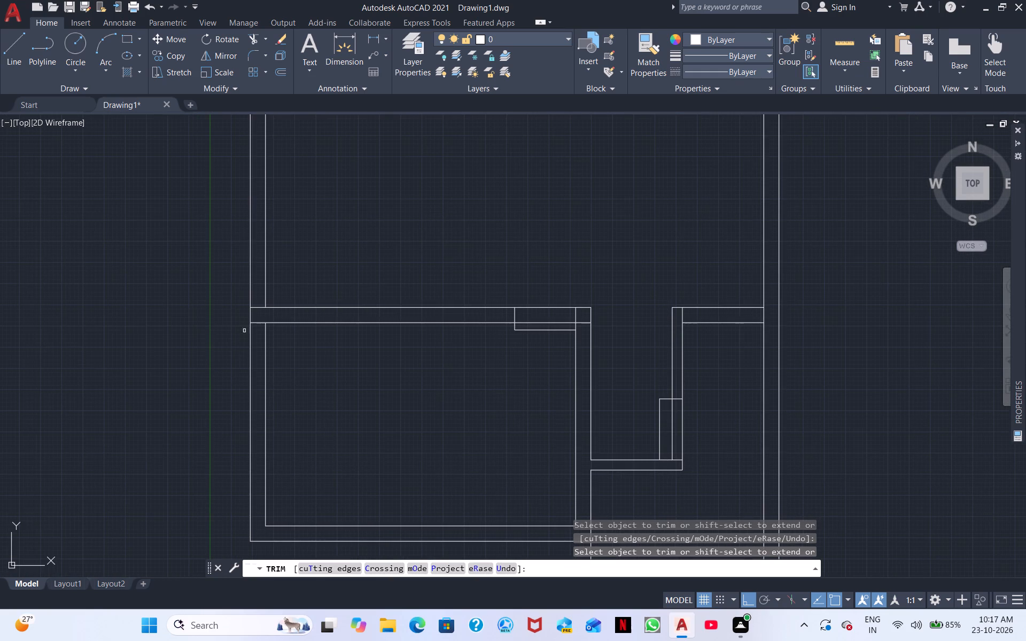
Trim the overlapping wall segments inside the west wall at the southwest room's northwest corner.
{"action": "left_click", "coordinate": [261, 322]}
{"action": "left_click", "coordinate": [261, 307]}
Trim the southwest room's north wall open between jamb and east wall, removing the leftover construction line and the line across the east wall's end.
{"action": "scroll", "coordinate": [462, 397], "scroll_direction": "down", "scroll_amount": 2}
{"action": "scroll", "coordinate": [495, 376], "scroll_direction": "up", "scroll_amount": 4}
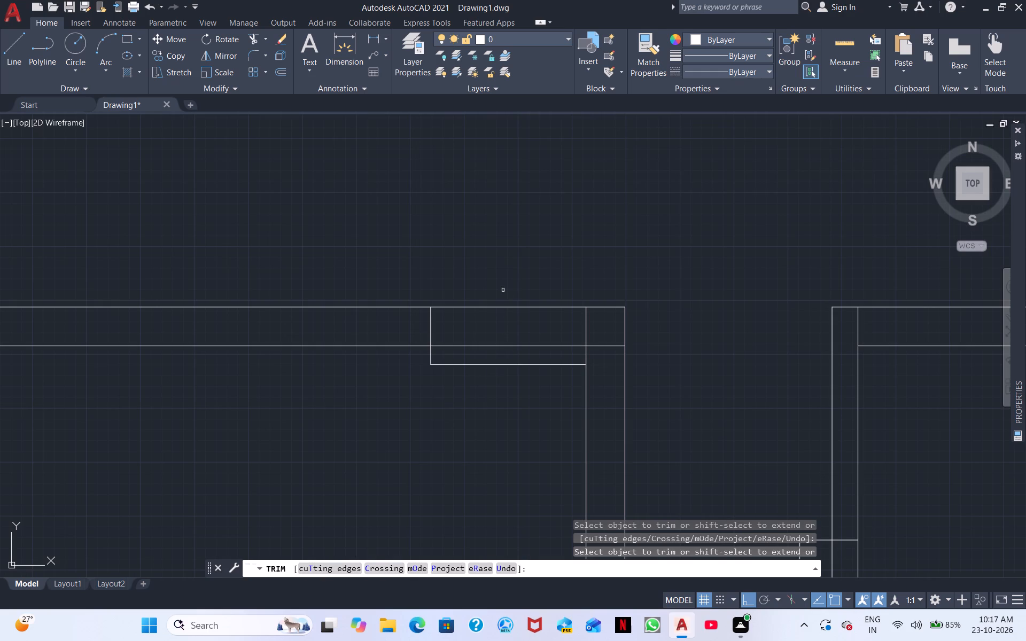
{"action": "left_click_drag", "start_coordinate": [503, 290], "coordinate": [503, 401]}
{"action": "left_click", "coordinate": [429, 358]}
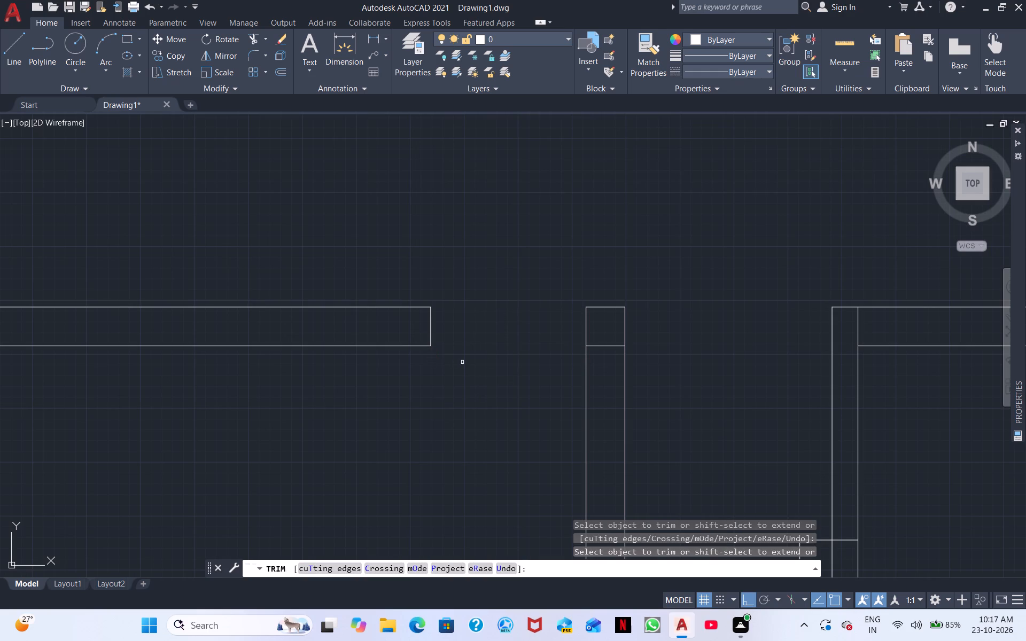
{"action": "left_click", "coordinate": [600, 345]}
{"action": "scroll", "coordinate": [615, 377], "scroll_direction": "down", "scroll_amount": 2}
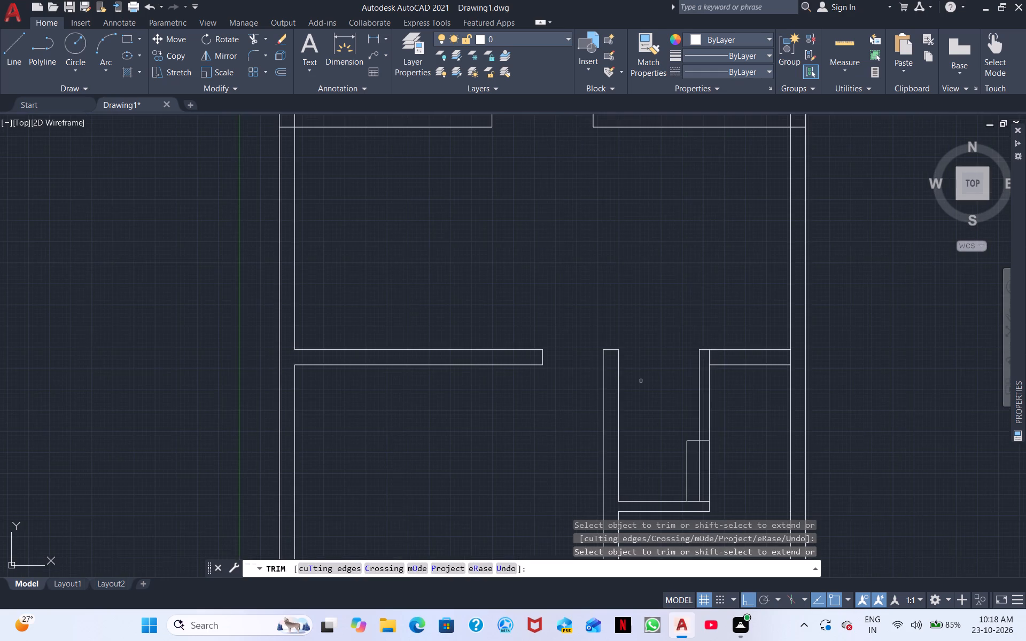
Trim both faces of the short vertical partition below its jamb to open the doorway, and remove the leftover construction lines.
{"action": "middle_click_drag", "start_coordinate": [636, 376], "coordinate": [439, 269]}
{"action": "left_click_drag", "start_coordinate": [481, 358], "coordinate": [532, 354]}
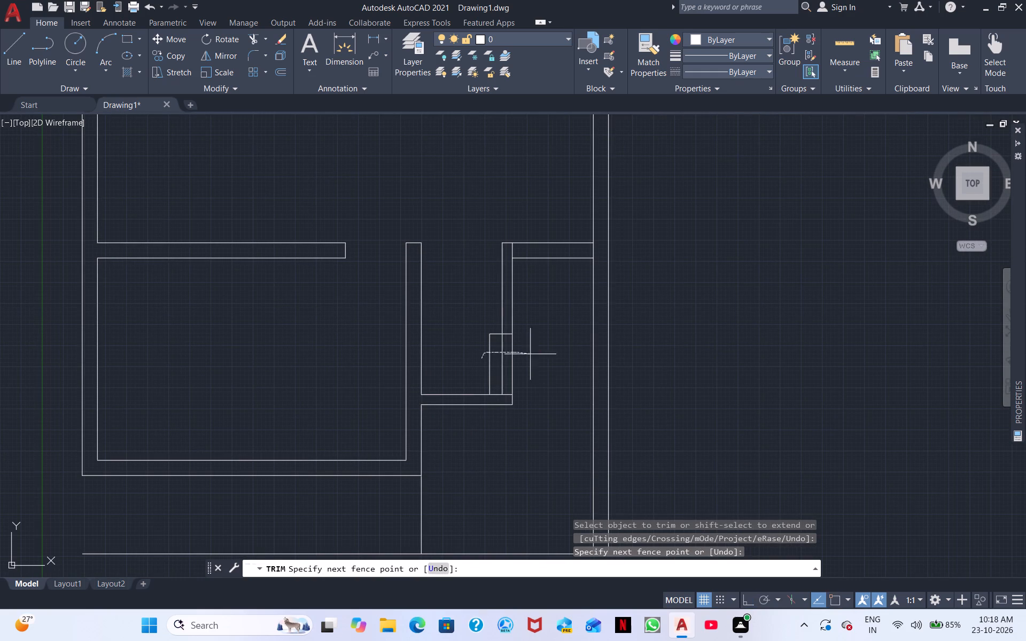
{"action": "left_click_drag", "start_coordinate": [532, 354], "coordinate": [550, 356]}
{"action": "left_click", "coordinate": [495, 335]}
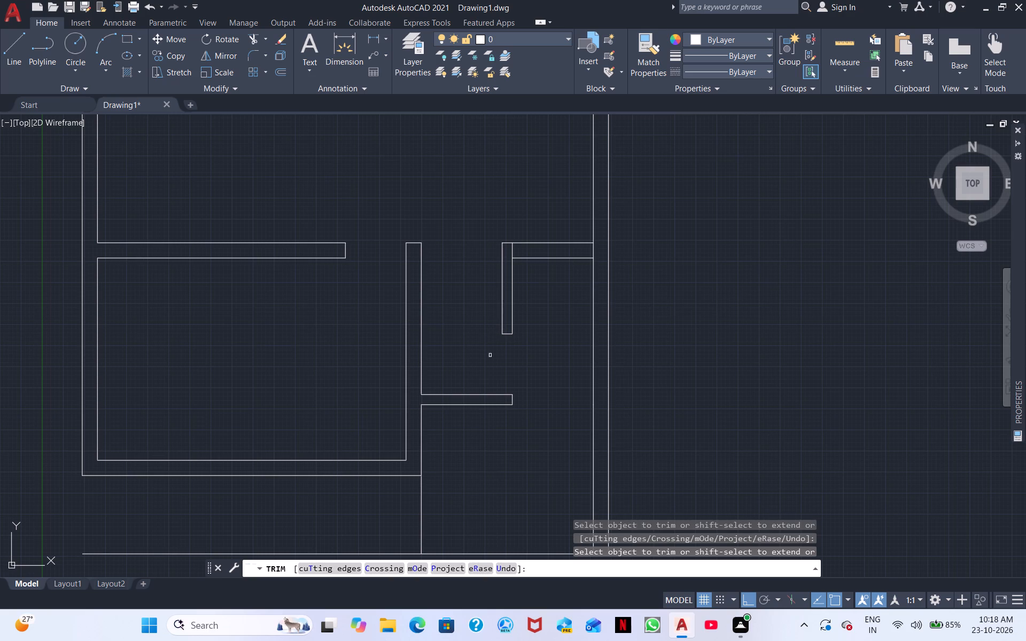
{"action": "right_click", "coordinate": [522, 355]}
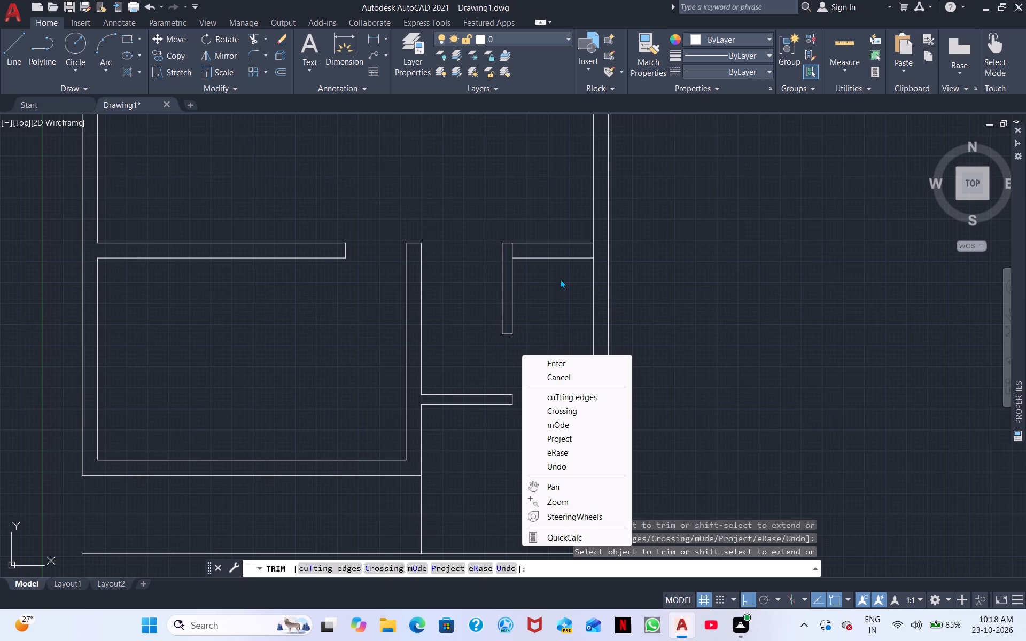
{"action": "left_click", "coordinate": [577, 329]}
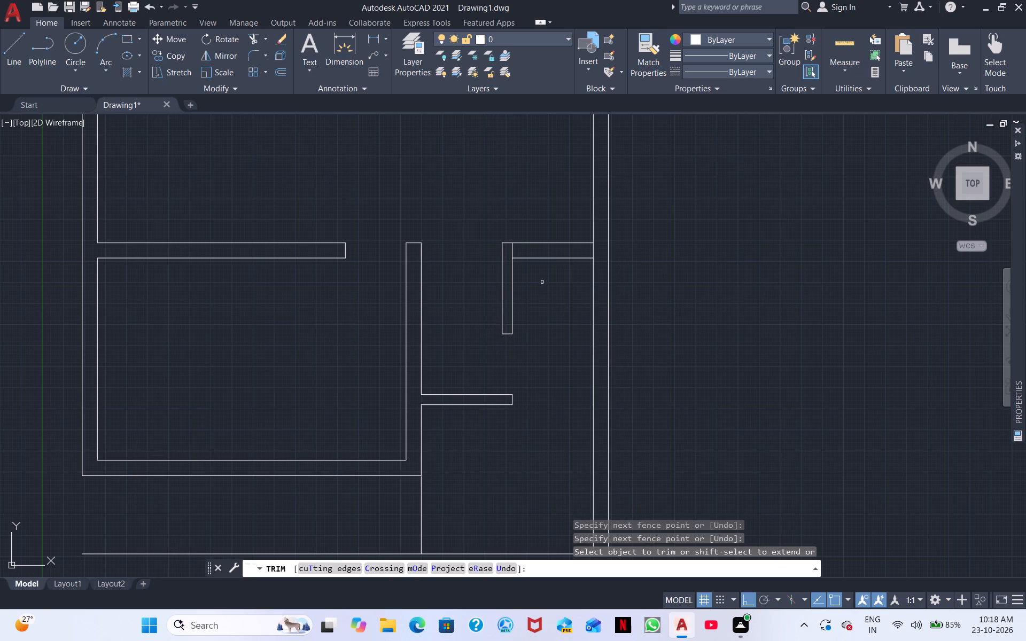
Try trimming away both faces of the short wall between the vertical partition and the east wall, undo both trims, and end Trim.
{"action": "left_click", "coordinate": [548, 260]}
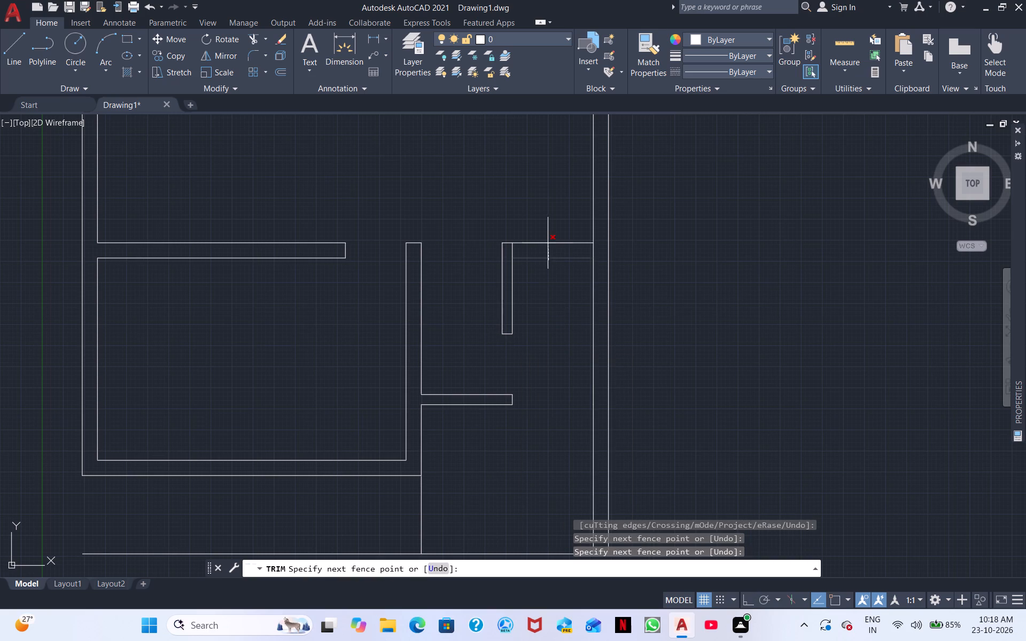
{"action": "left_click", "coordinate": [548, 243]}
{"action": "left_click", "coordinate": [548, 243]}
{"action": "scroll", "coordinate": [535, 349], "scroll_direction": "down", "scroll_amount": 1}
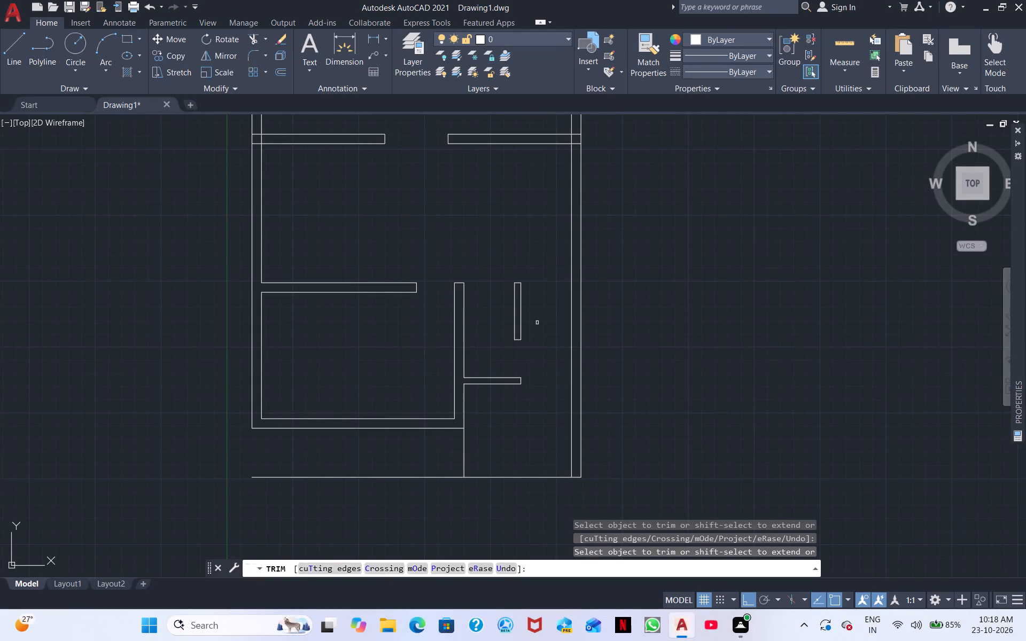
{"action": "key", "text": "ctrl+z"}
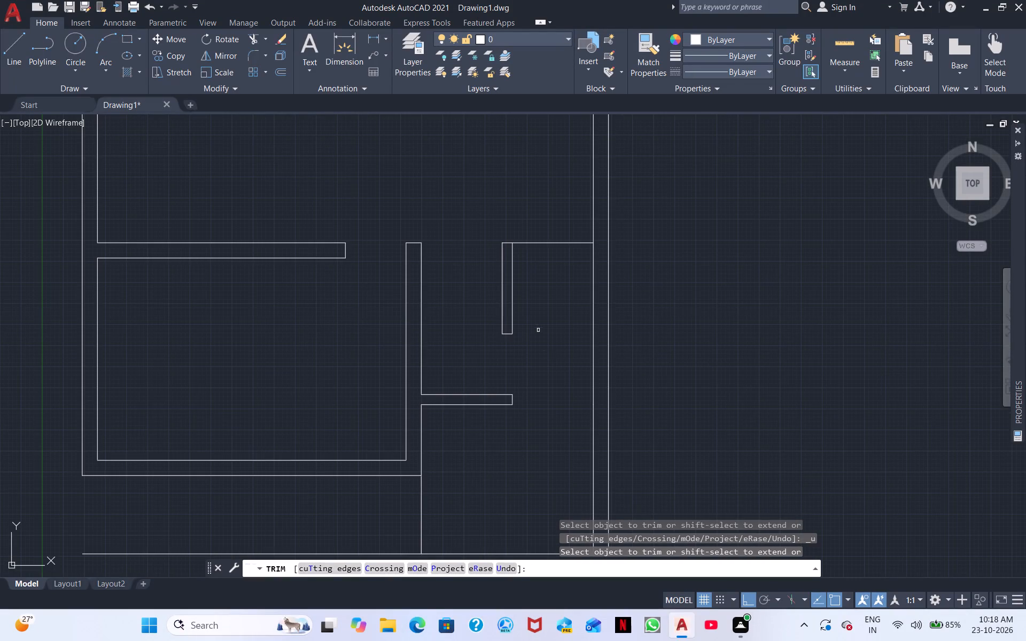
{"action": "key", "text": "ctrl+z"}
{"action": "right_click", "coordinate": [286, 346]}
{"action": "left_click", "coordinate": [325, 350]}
Draw a full-wall-width rectangle in the west wall, running north from the north face of the northwest room's south wall.
{"action": "scroll", "coordinate": [317, 349], "scroll_direction": "down", "scroll_amount": 2}
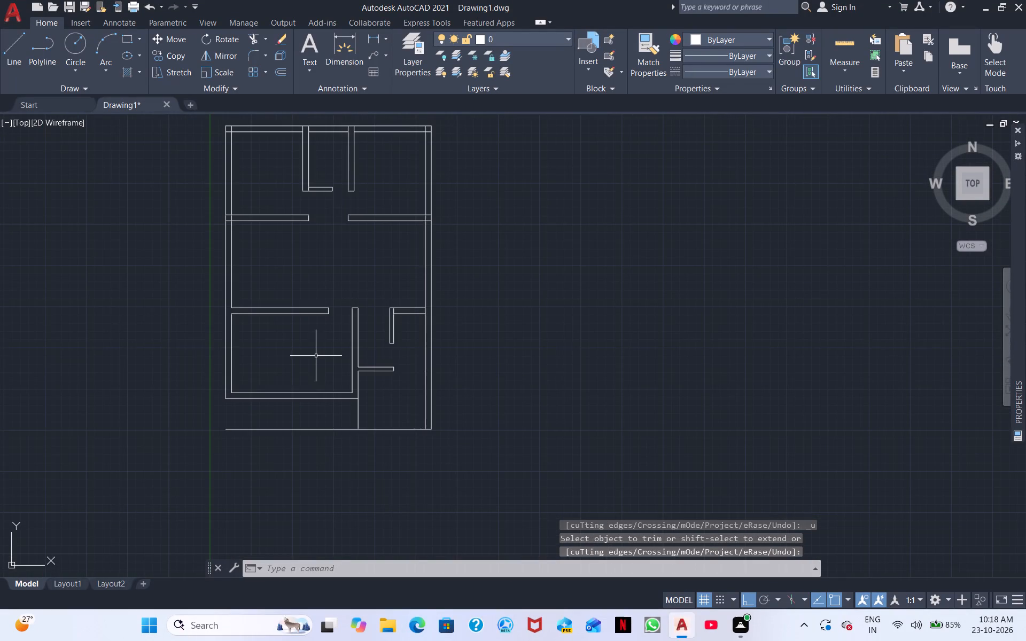
{"action": "left_click", "coordinate": [127, 40]}
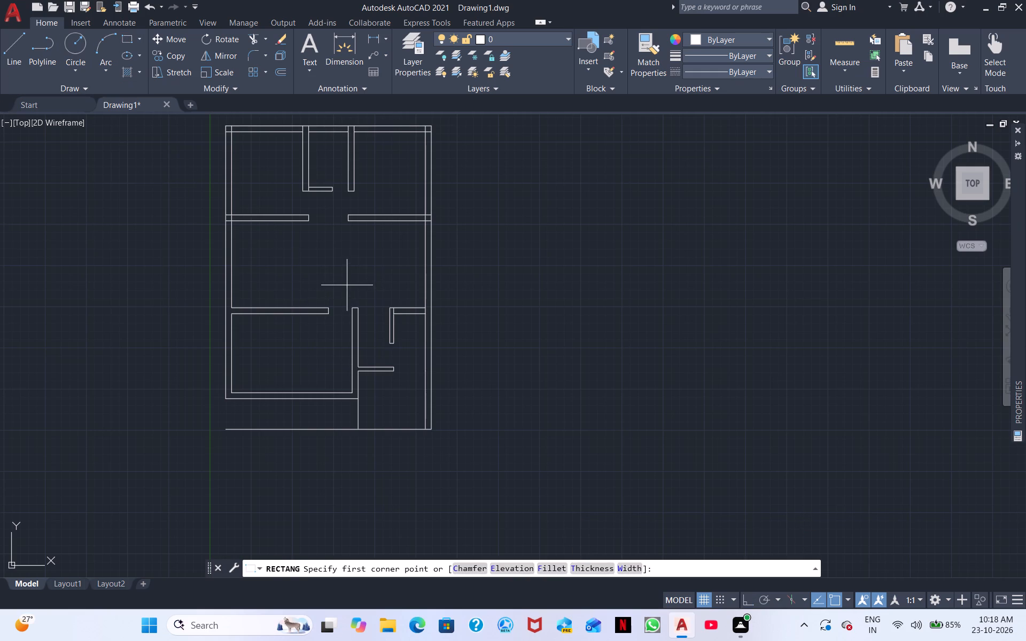
{"action": "scroll", "coordinate": [239, 208], "scroll_direction": "up", "scroll_amount": 4}
{"action": "middle_click_drag", "start_coordinate": [211, 244], "coordinate": [407, 206]}
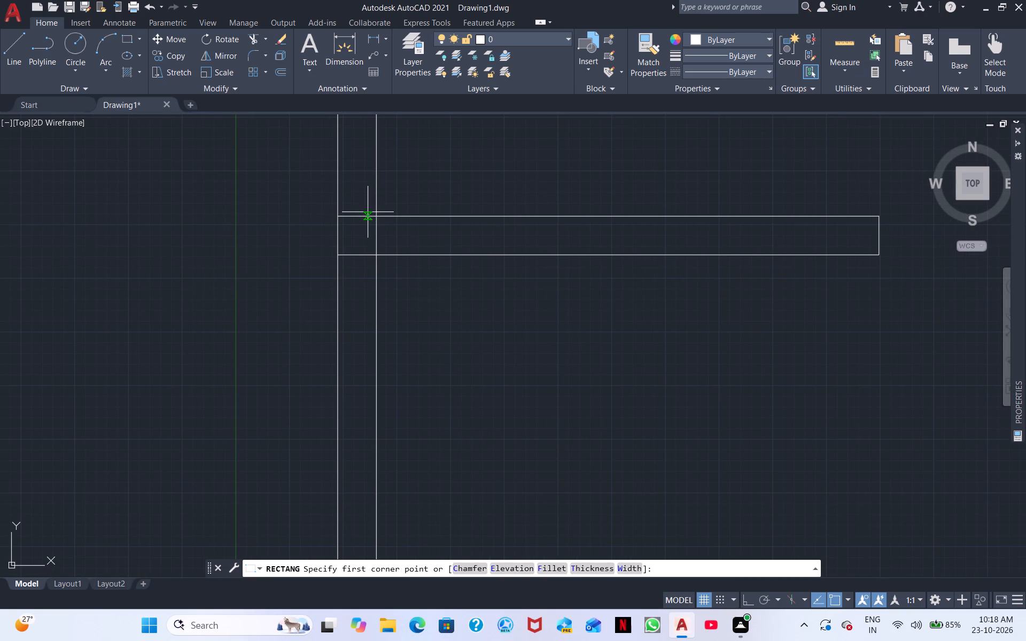
{"action": "left_click", "coordinate": [373, 214]}
{"action": "middle_click_drag", "start_coordinate": [352, 163], "coordinate": [335, 334]}
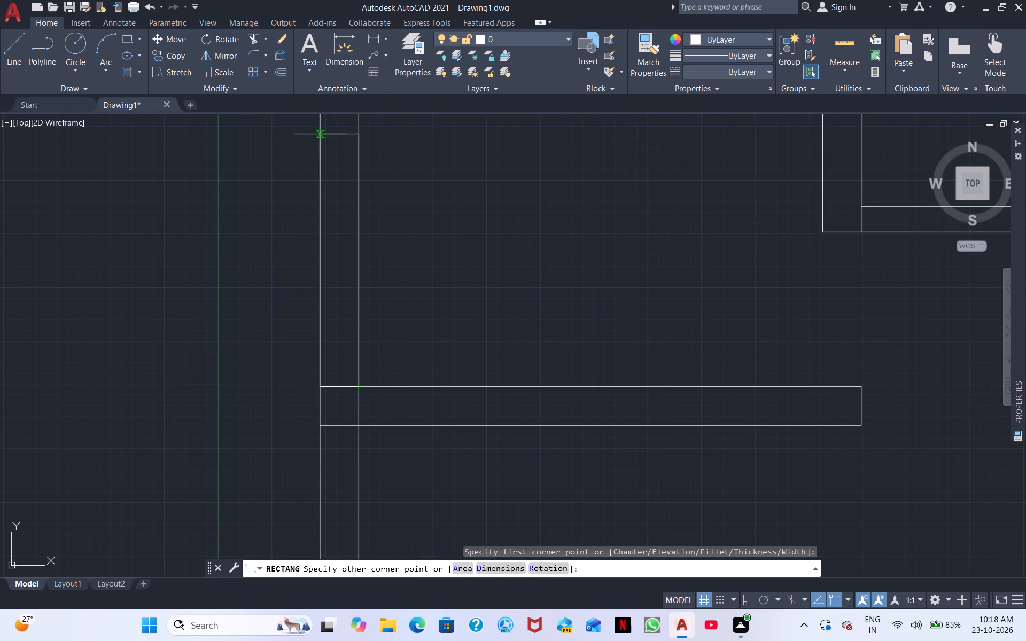
{"action": "scroll", "coordinate": [320, 134], "scroll_direction": "down", "scroll_amount": 3}
{"action": "middle_click_drag", "start_coordinate": [320, 134], "coordinate": [320, 302]}
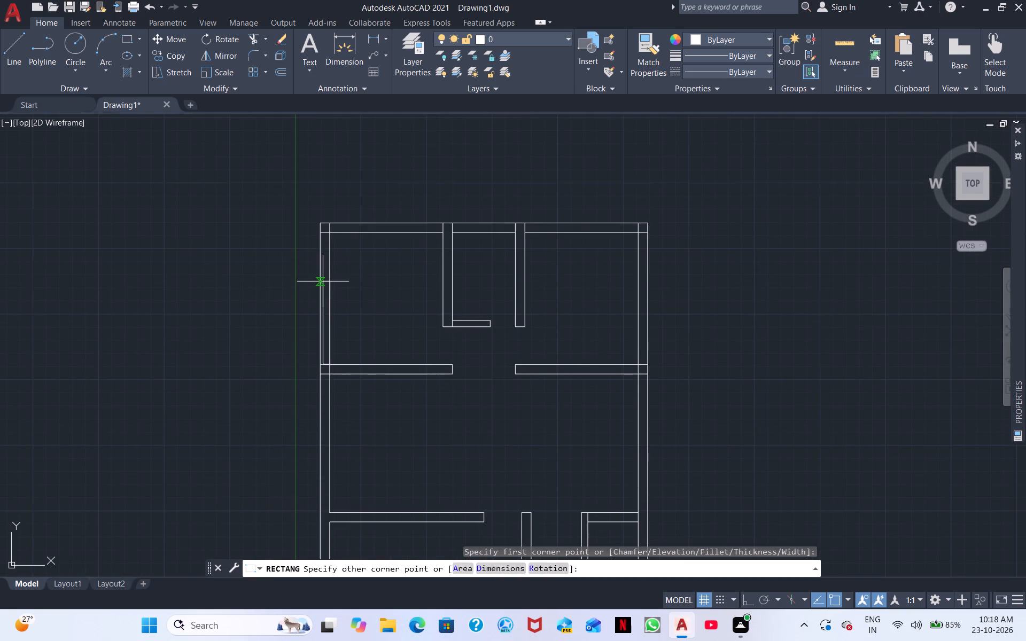
{"action": "left_click", "coordinate": [320, 311]}
{"action": "right_click", "coordinate": [373, 329]}
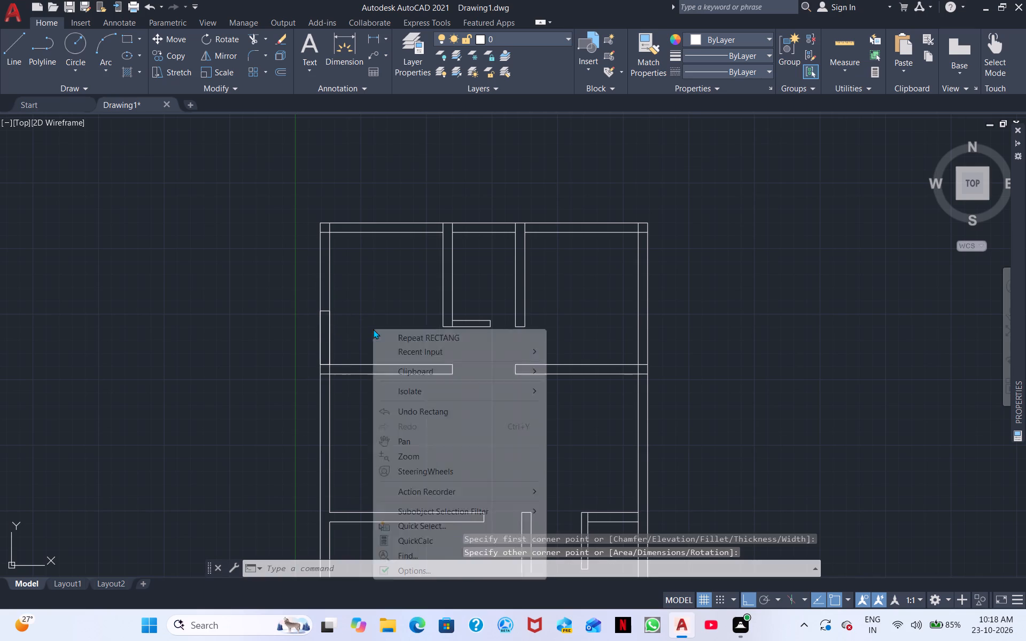
Draw a narrower rectangle of the same length inside the first one, between its north and south edges, for the window.
{"action": "left_click", "coordinate": [413, 340]}
{"action": "scroll", "coordinate": [376, 333], "scroll_direction": "up", "scroll_amount": 3}
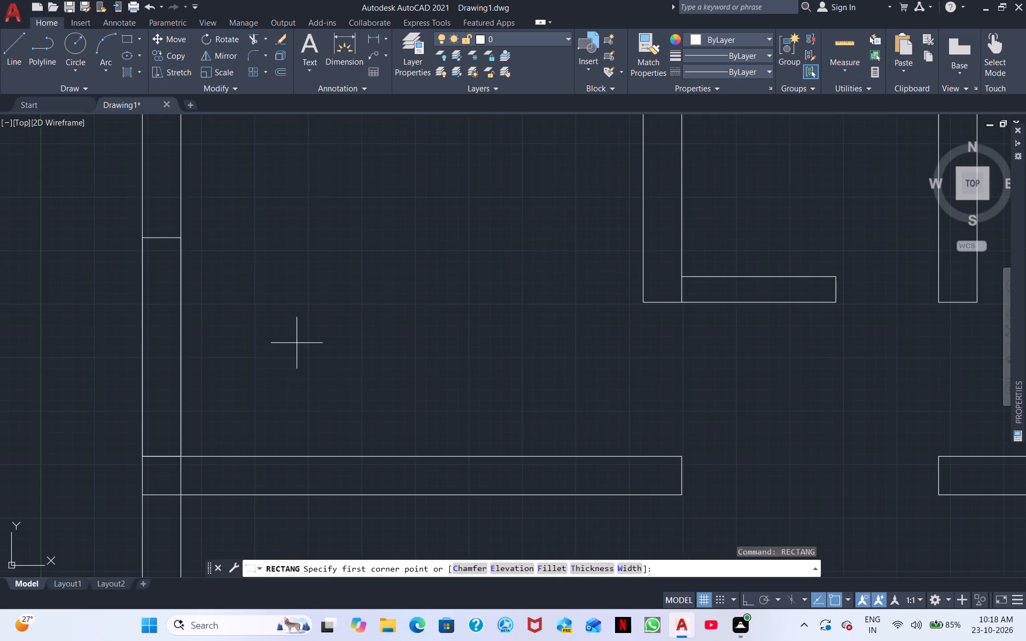
{"action": "middle_click_drag", "start_coordinate": [306, 343], "coordinate": [580, 343]}
{"action": "scroll", "coordinate": [439, 243], "scroll_direction": "up", "scroll_amount": 4}
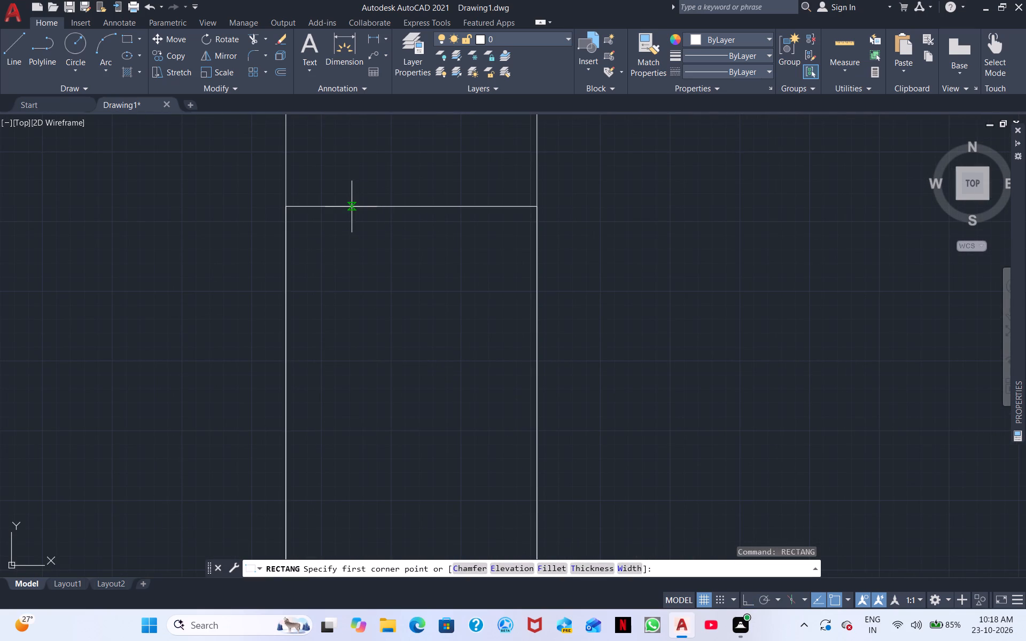
{"action": "left_click", "coordinate": [342, 206]}
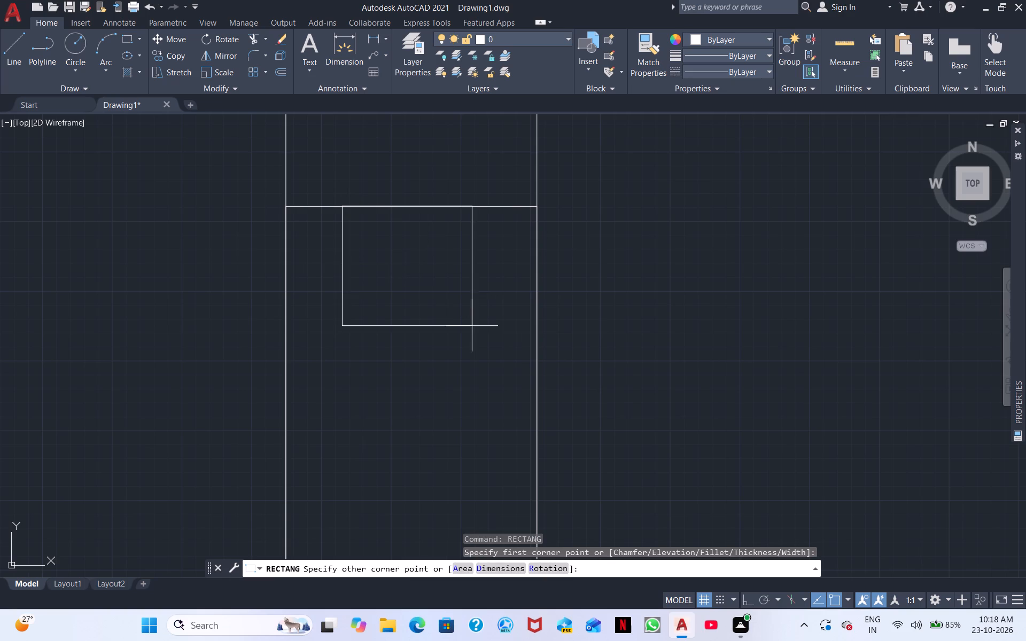
{"action": "middle_click_drag", "start_coordinate": [473, 350], "coordinate": [396, 43]}
{"action": "scroll", "coordinate": [396, 43], "scroll_direction": "down", "scroll_amount": 3}
{"action": "middle_click_drag", "start_coordinate": [389, 395], "coordinate": [370, 85]}
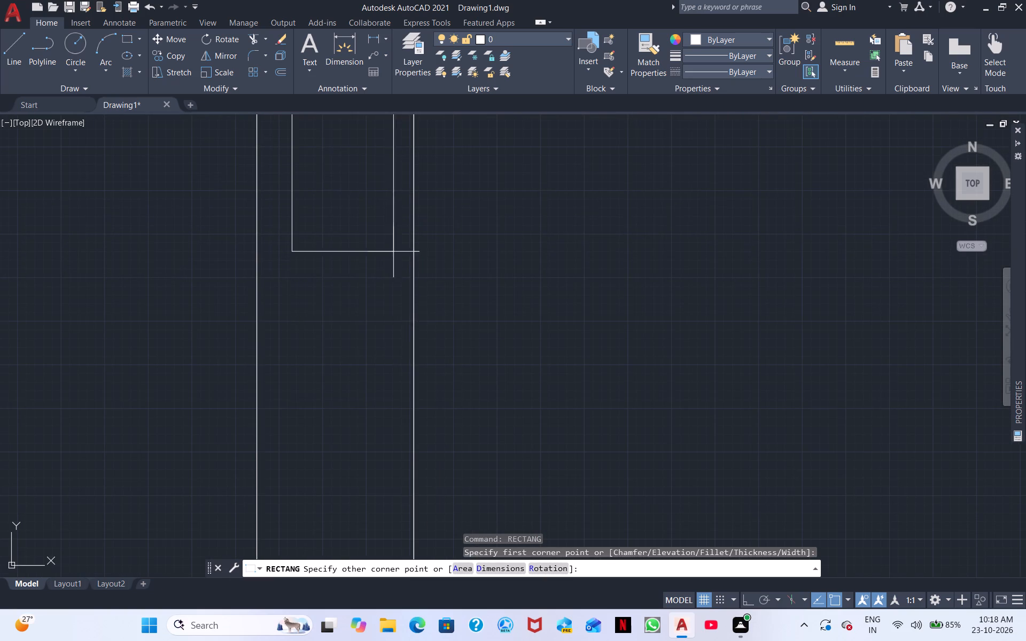
{"action": "middle_click_drag", "start_coordinate": [358, 458], "coordinate": [375, 0]}
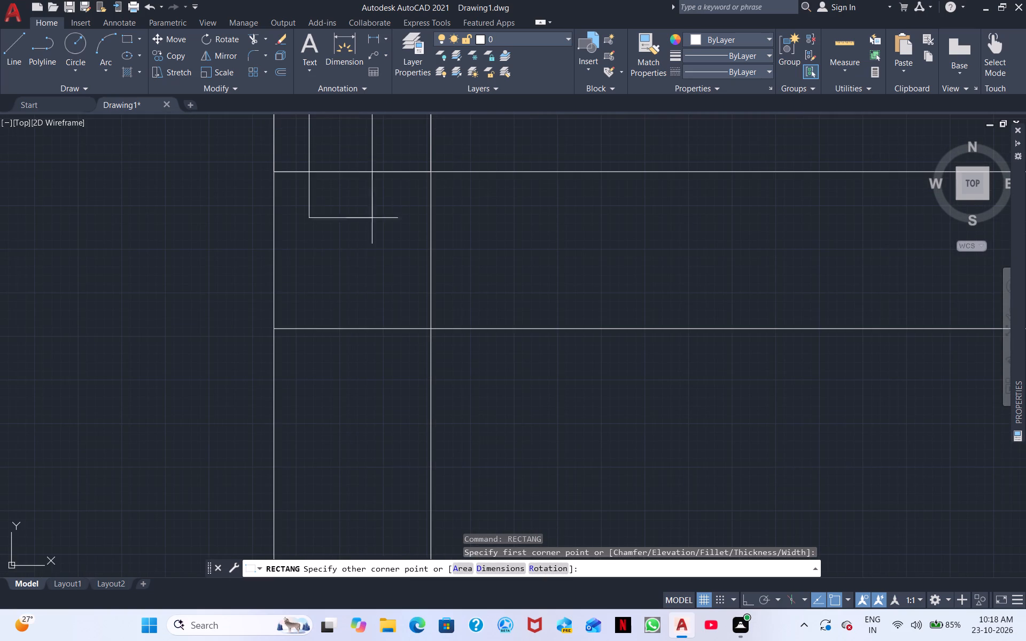
{"action": "scroll", "coordinate": [391, 369], "scroll_direction": "down", "scroll_amount": 2}
{"action": "scroll", "coordinate": [357, 298], "scroll_direction": "down", "scroll_amount": 1}
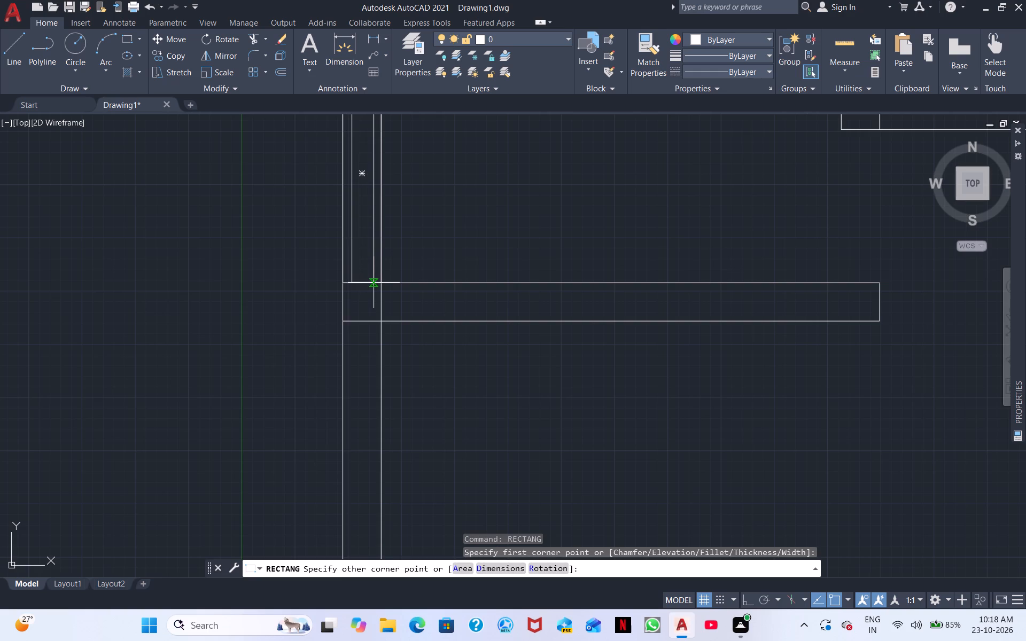
{"action": "scroll", "coordinate": [374, 283], "scroll_direction": "up", "scroll_amount": 1}
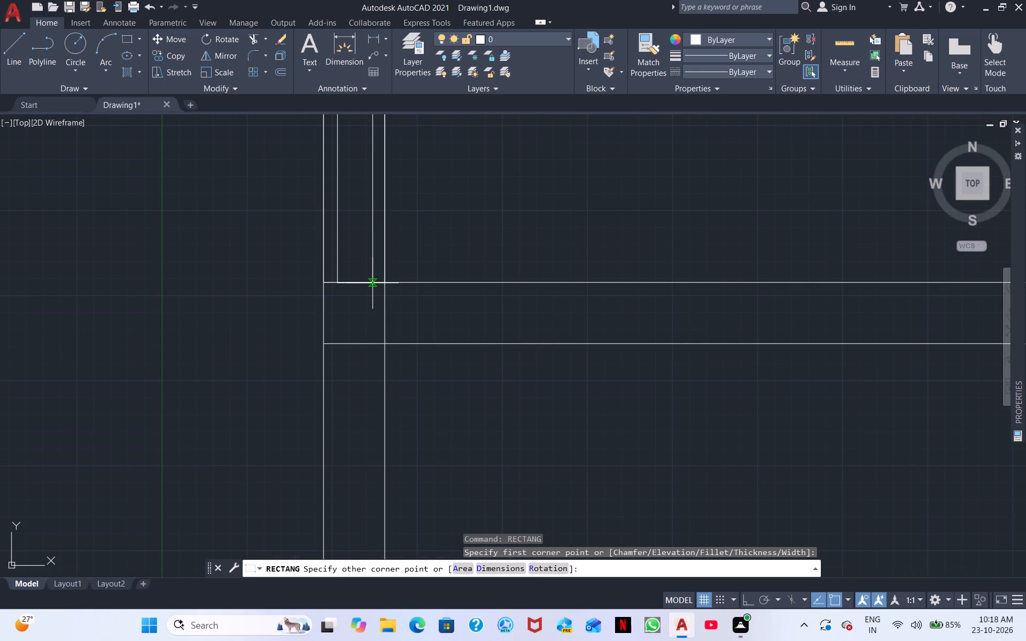
{"action": "left_click", "coordinate": [372, 283]}
{"action": "scroll", "coordinate": [389, 256], "scroll_direction": "down", "scroll_amount": 2}
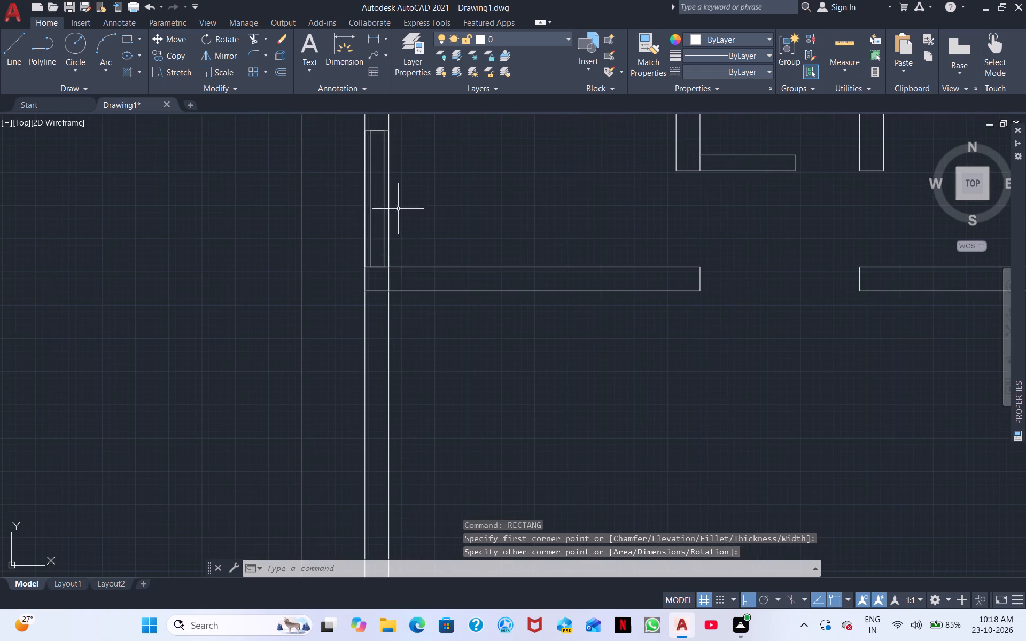
Select both window rectangles and move them horizontally east, clear of the west wall.
{"action": "middle_click_drag", "start_coordinate": [398, 206], "coordinate": [417, 352]}
{"action": "scroll", "coordinate": [395, 273], "scroll_direction": "up", "scroll_amount": 5}
{"action": "left_click_drag", "start_coordinate": [406, 316], "coordinate": [403, 295]}
{"action": "left_click", "coordinate": [390, 262]}
{"action": "right_click", "coordinate": [400, 262]}
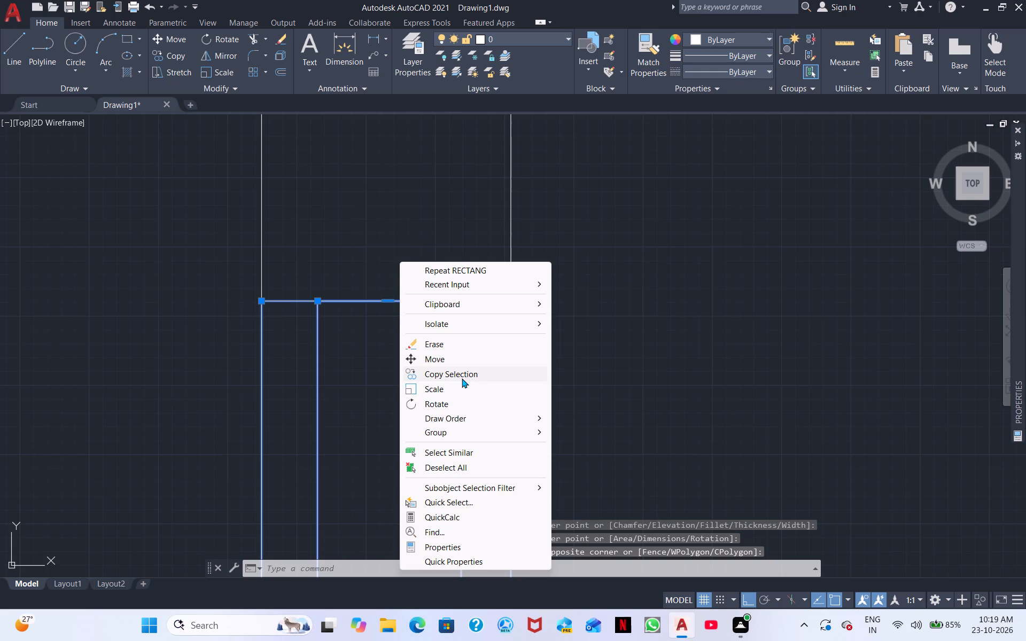
{"action": "left_click", "coordinate": [420, 353]}
{"action": "left_click_drag", "start_coordinate": [414, 379], "coordinate": [425, 381]}
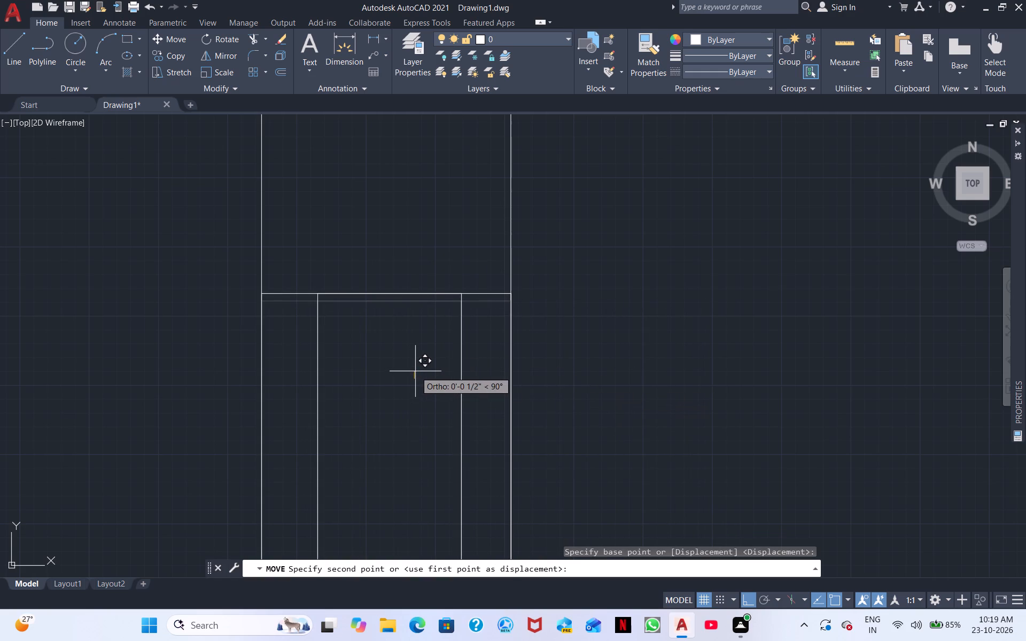
{"action": "scroll", "coordinate": [418, 379], "scroll_direction": "down", "scroll_amount": 2}
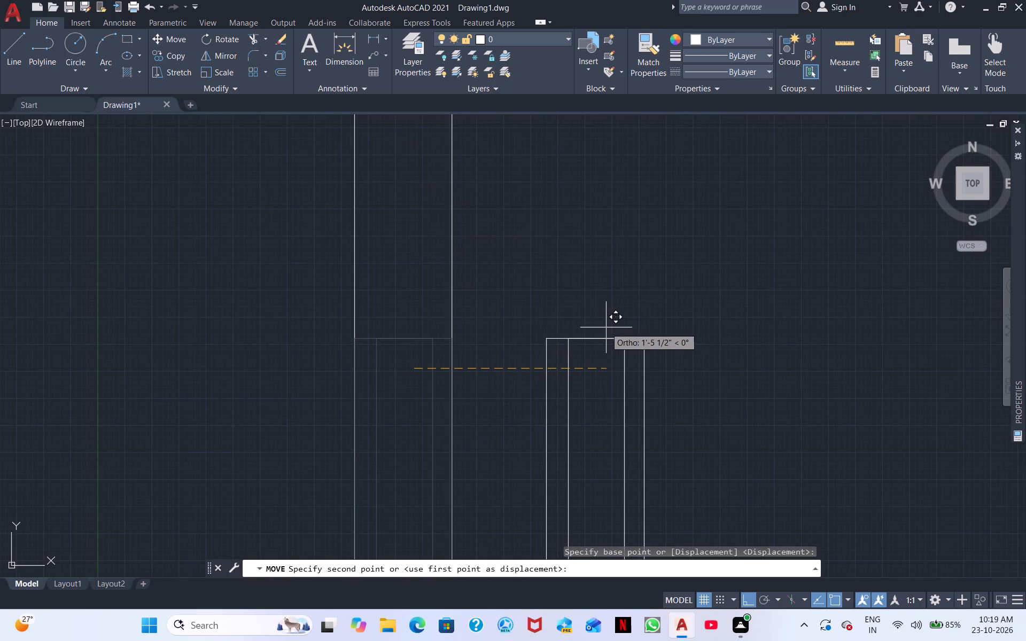
{"action": "left_click", "coordinate": [593, 344]}
{"action": "middle_click_drag", "start_coordinate": [593, 347], "coordinate": [471, 0]}
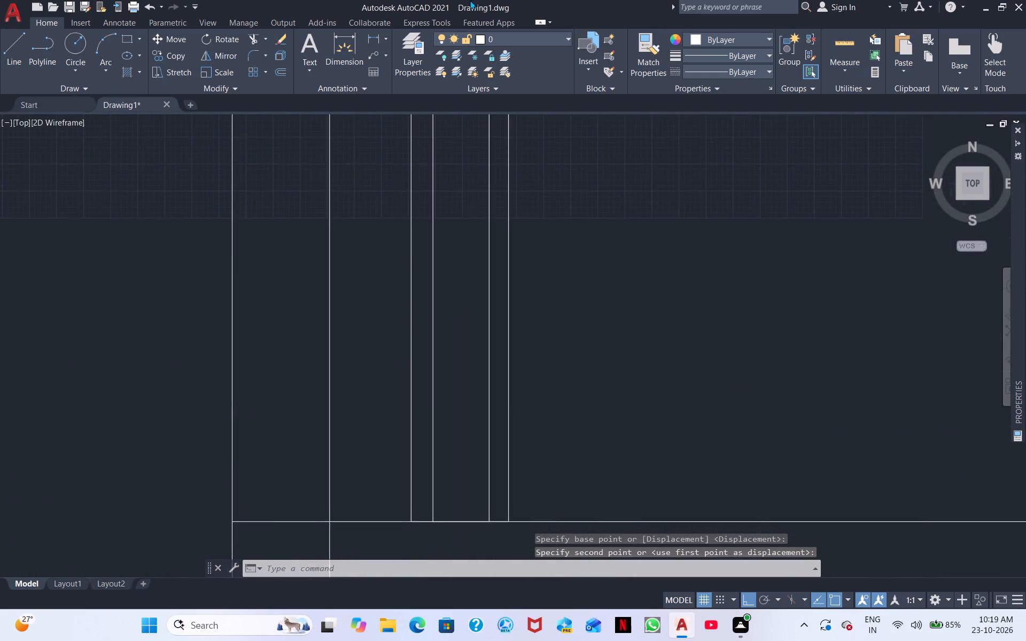
{"action": "scroll", "coordinate": [473, 299], "scroll_direction": "down", "scroll_amount": 2}
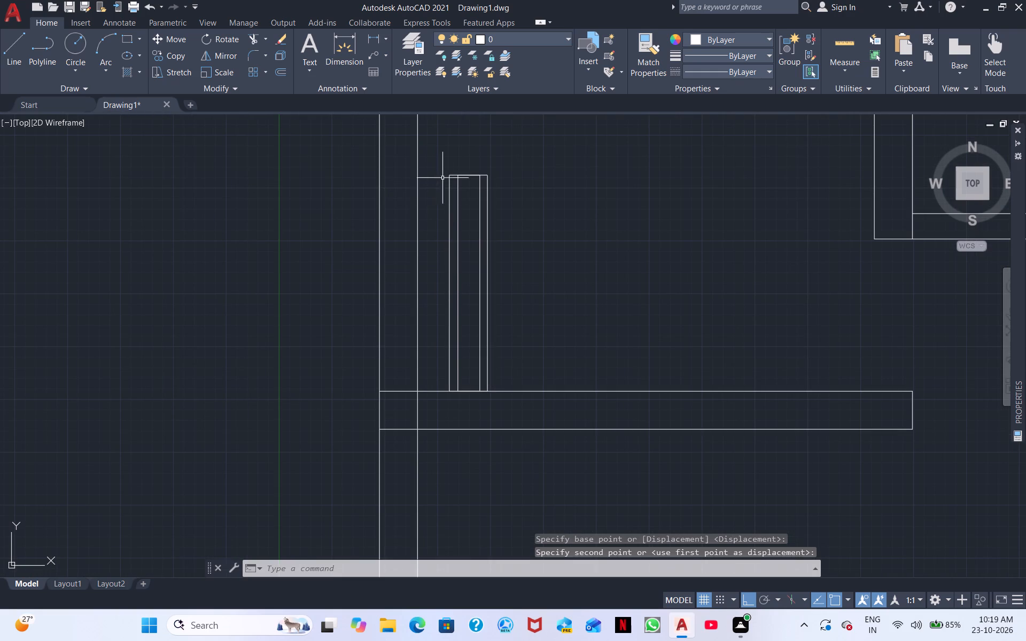
Draw a horizontal line level with the rectangles' north edge, from just outside the west wall to its inner face.
{"action": "left_click", "coordinate": [20, 43]}
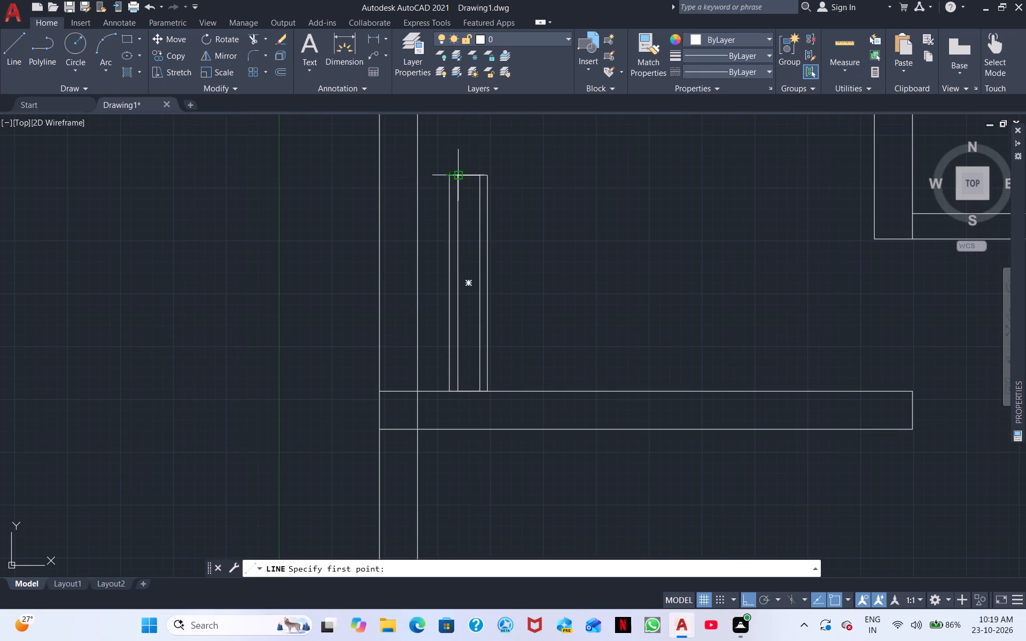
{"action": "left_click", "coordinate": [366, 177]}
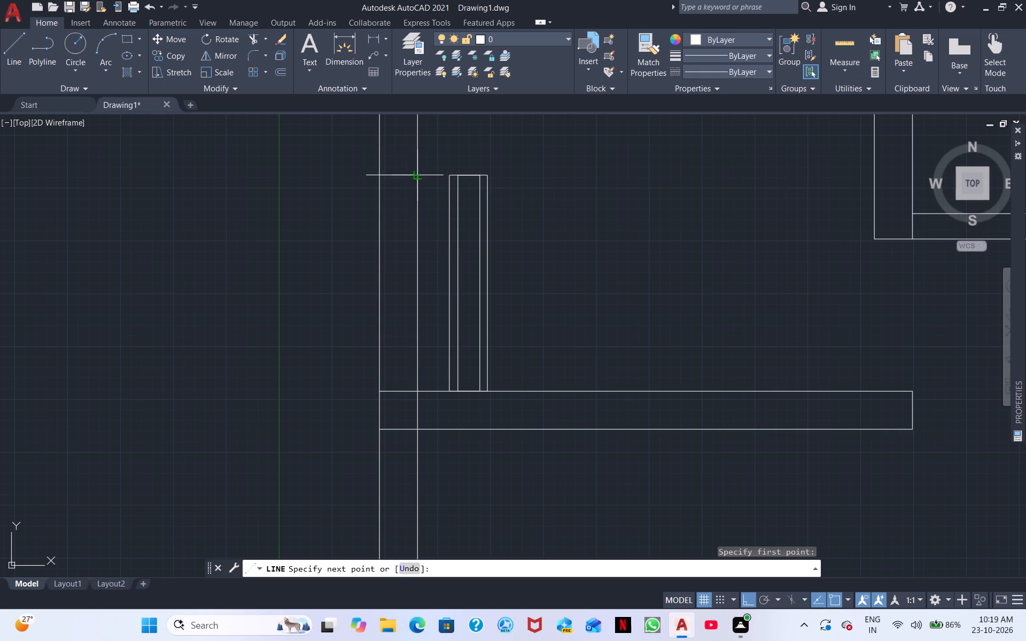
{"action": "left_click", "coordinate": [418, 174]}
{"action": "key", "text": "Escape"}
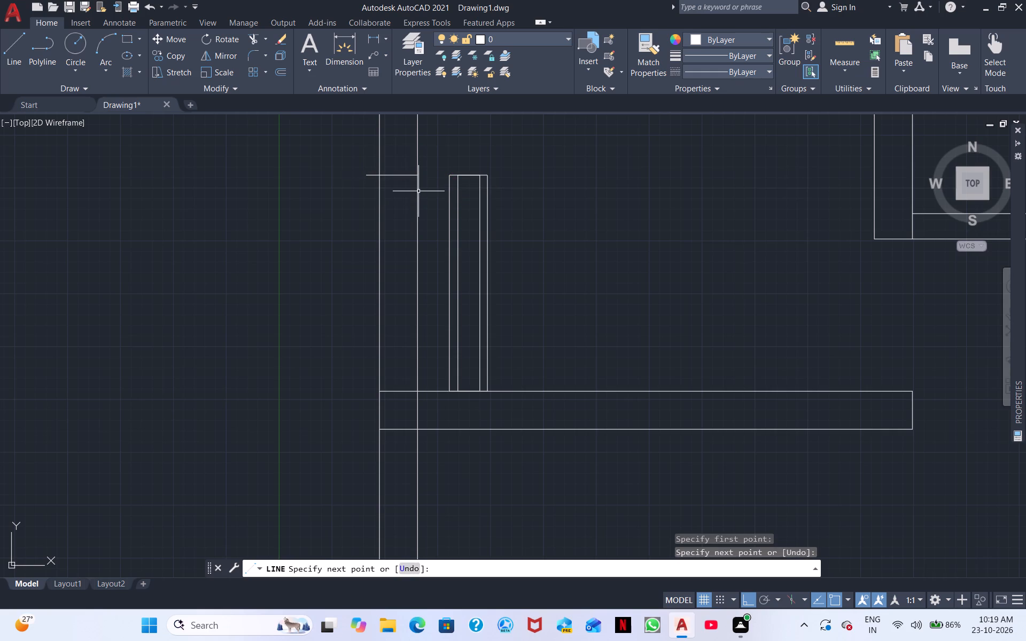
Trim both west wall faces between the horizontal line and the room's south wall, plus the line's stub outside the wall.
{"action": "left_click", "coordinate": [256, 42]}
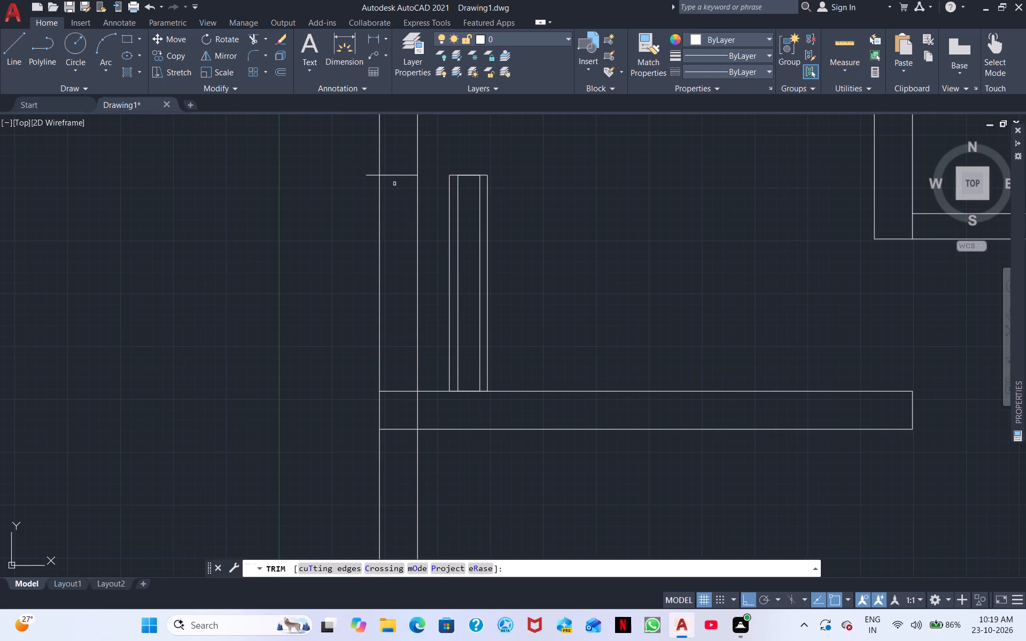
{"action": "left_click_drag", "start_coordinate": [383, 210], "coordinate": [374, 208]}
{"action": "left_click", "coordinate": [371, 176]}
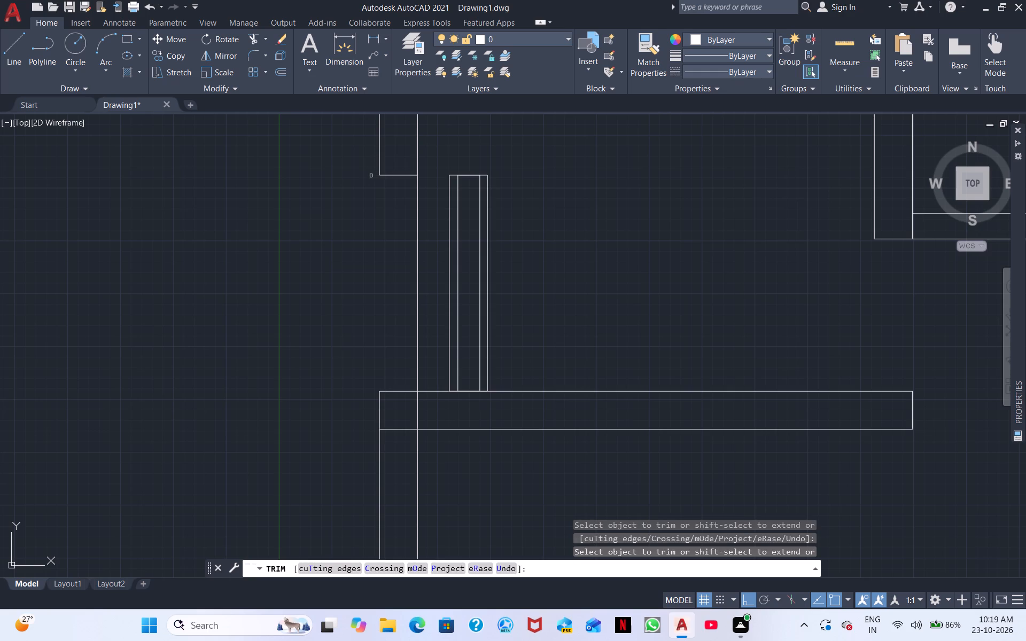
{"action": "left_click", "coordinate": [418, 220]}
{"action": "right_click", "coordinate": [395, 287]}
{"action": "left_click", "coordinate": [415, 296]}
Move both window rectangles west into the wall opening, aligning their northwest corner with the wall's outer face.
{"action": "left_click_drag", "start_coordinate": [498, 306], "coordinate": [449, 295]}
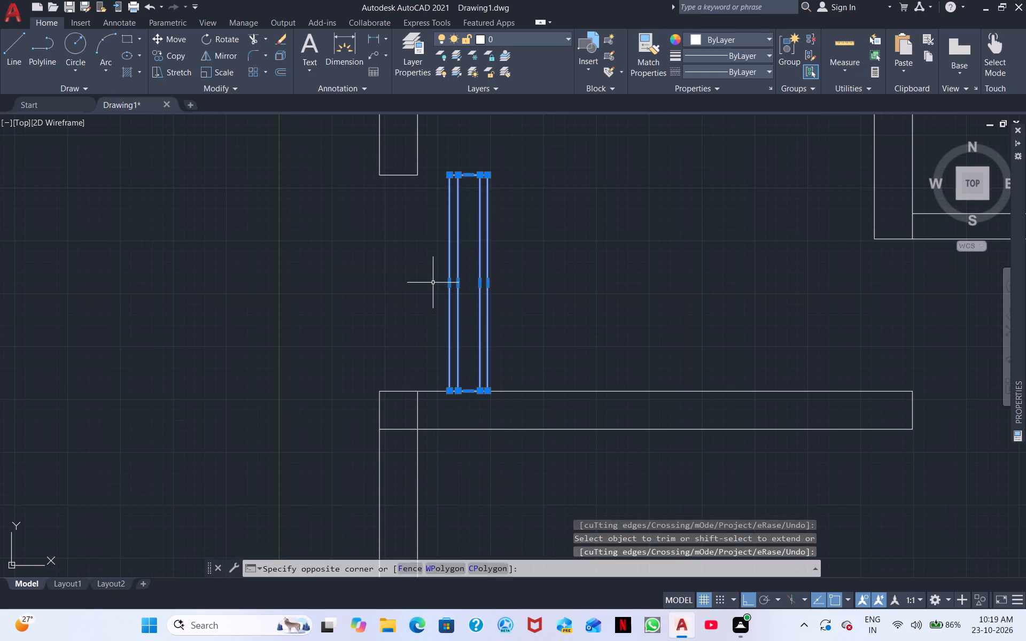
{"action": "left_click", "coordinate": [433, 283]}
{"action": "right_click", "coordinate": [514, 243]}
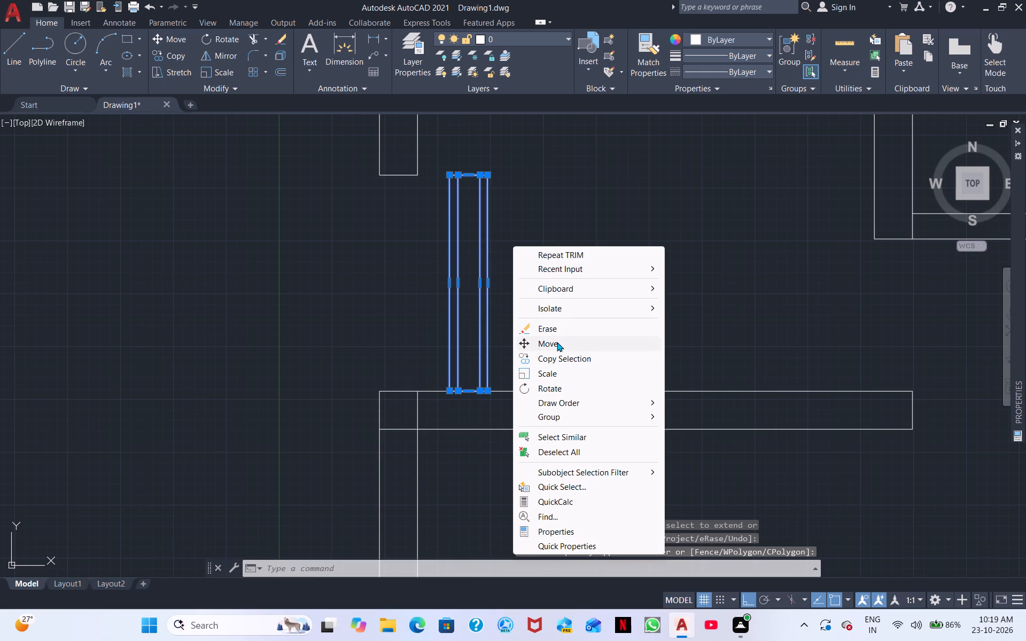
{"action": "left_click", "coordinate": [557, 342]}
{"action": "left_click", "coordinate": [448, 173]}
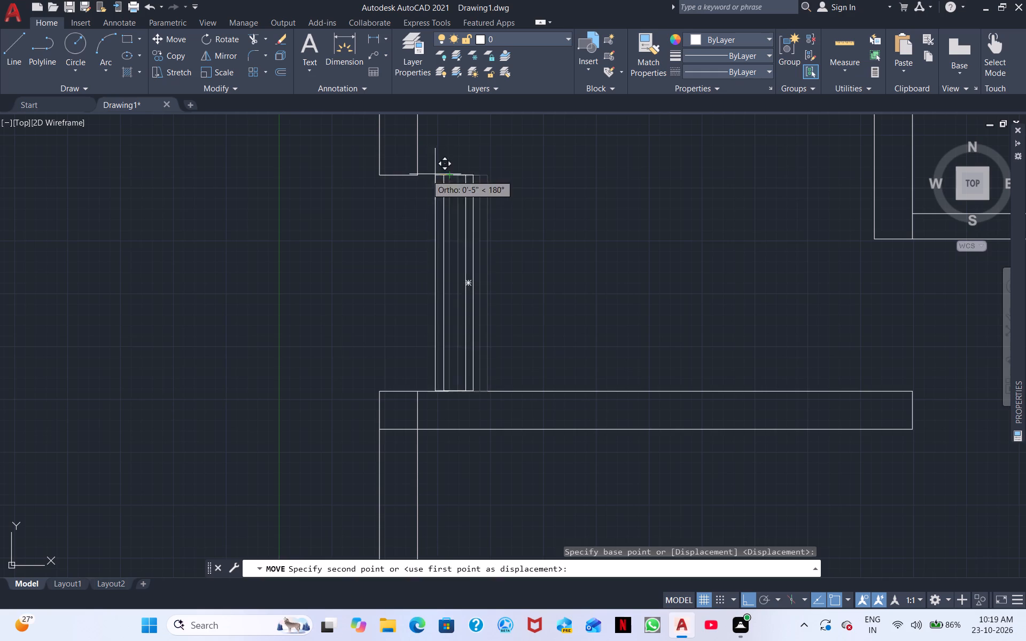
{"action": "left_click", "coordinate": [382, 175]}
Draw a full-wall-thickness window rectangle in the southwest room's south wall, near the middle of its length.
{"action": "scroll", "coordinate": [402, 196], "scroll_direction": "down", "scroll_amount": 1}
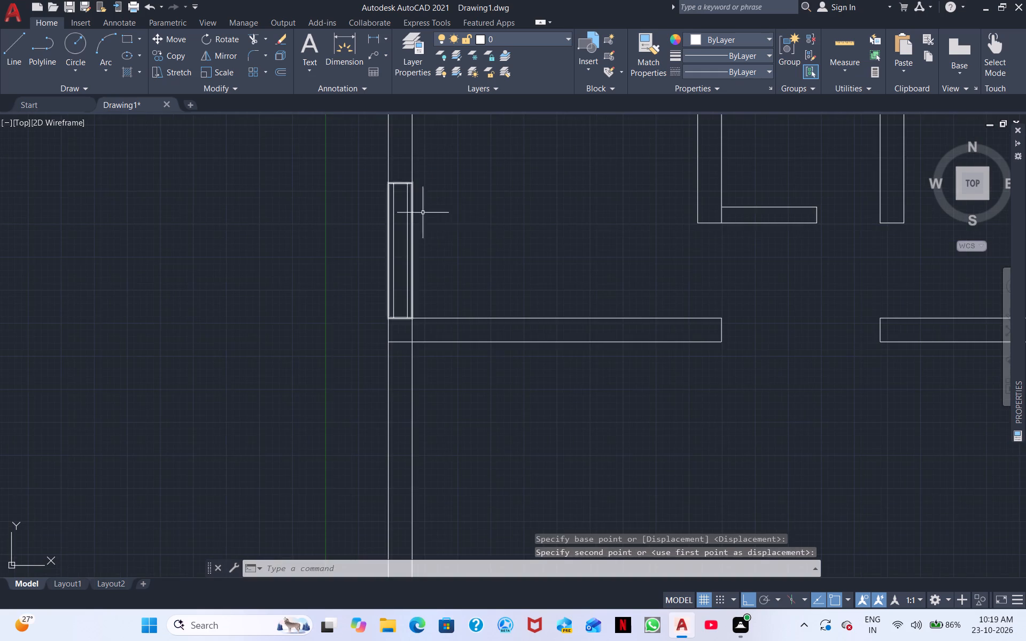
{"action": "middle_click_drag", "start_coordinate": [479, 239], "coordinate": [393, 133]}
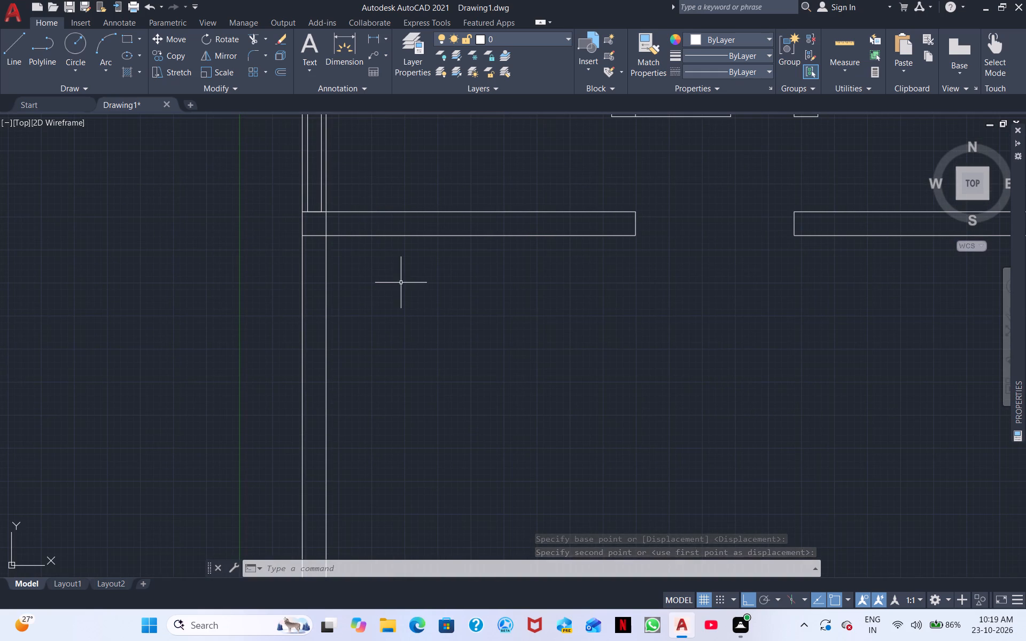
{"action": "scroll", "coordinate": [413, 288], "scroll_direction": "down", "scroll_amount": 3}
{"action": "middle_click_drag", "start_coordinate": [432, 325], "coordinate": [389, 251]}
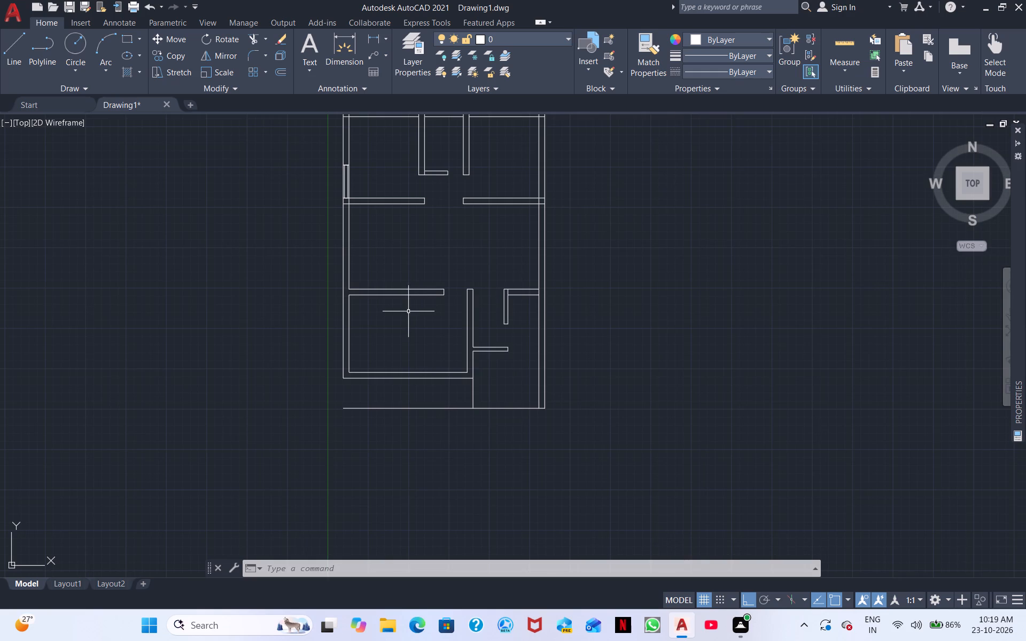
{"action": "middle_click", "coordinate": [409, 312]}
{"action": "scroll", "coordinate": [464, 250], "scroll_direction": "up", "scroll_amount": 1}
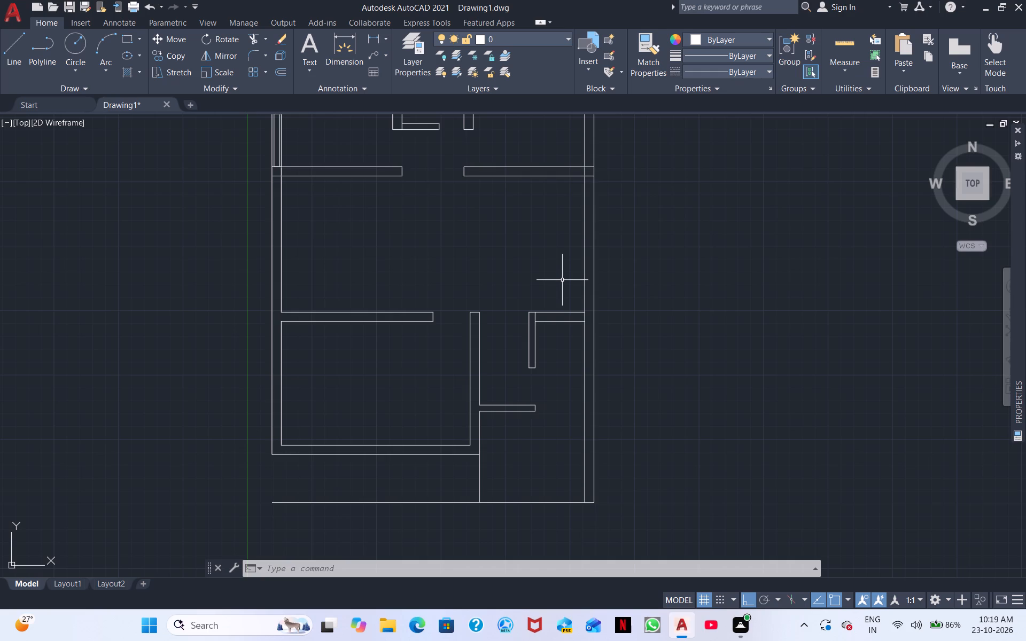
{"action": "right_click", "coordinate": [390, 402]}
{"action": "left_click", "coordinate": [440, 173]}
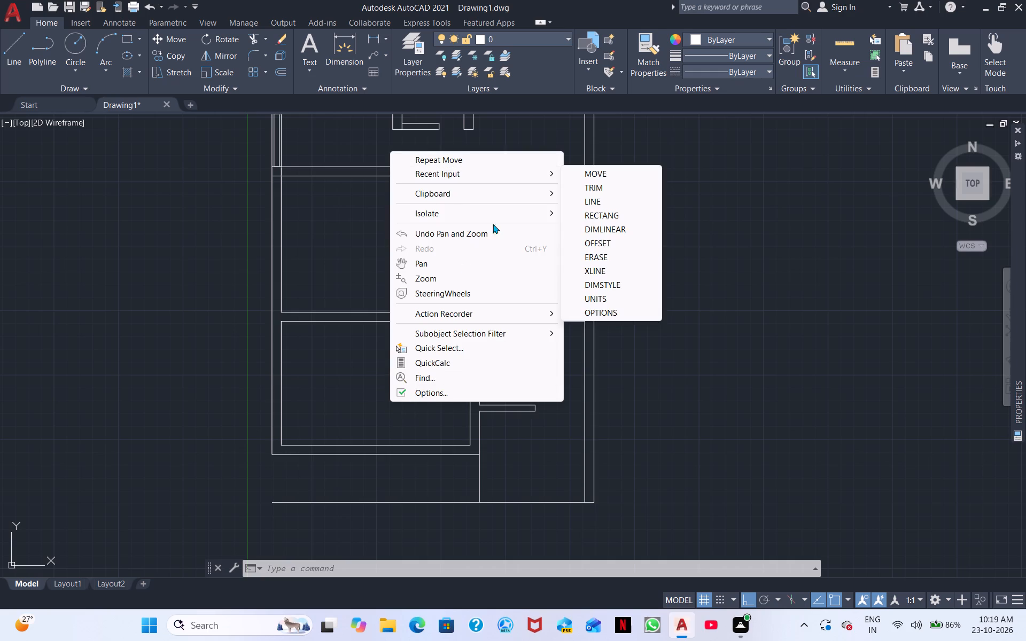
{"action": "left_click", "coordinate": [588, 220]}
{"action": "scroll", "coordinate": [263, 498], "scroll_direction": "up", "scroll_amount": 2}
{"action": "middle_click_drag", "start_coordinate": [351, 439], "coordinate": [158, 390]}
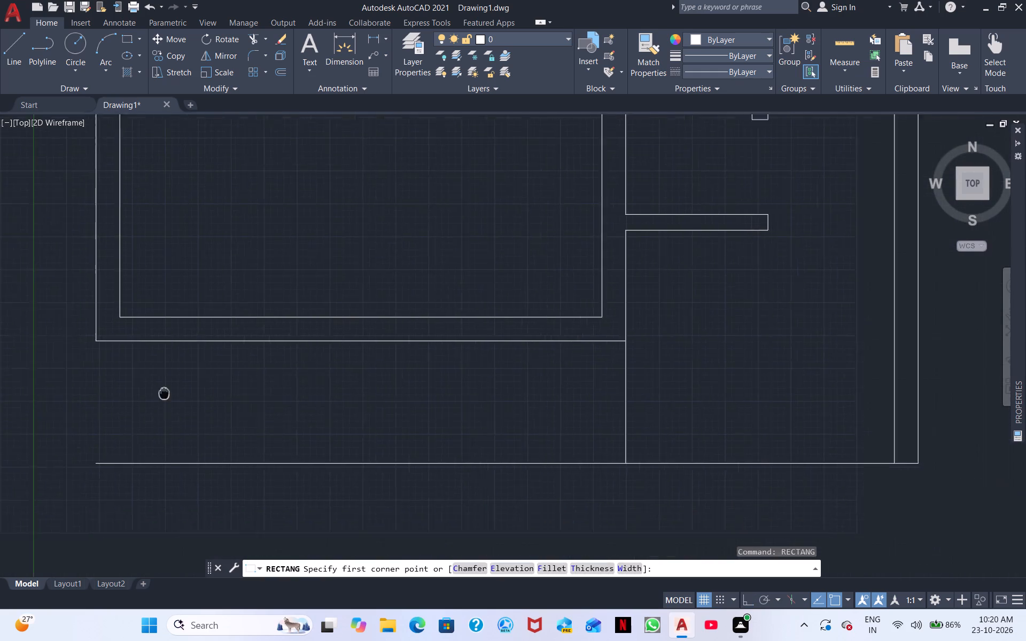
{"action": "middle_click_drag", "start_coordinate": [158, 390], "coordinate": [84, 373]}
{"action": "middle_click_drag", "start_coordinate": [263, 370], "coordinate": [464, 478]}
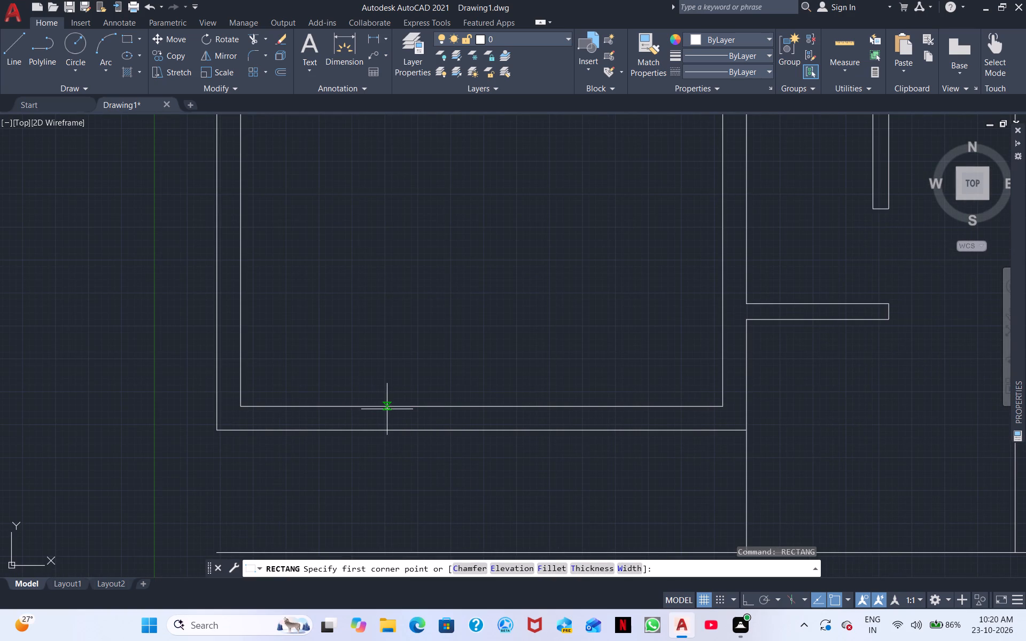
{"action": "left_click", "coordinate": [385, 407]}
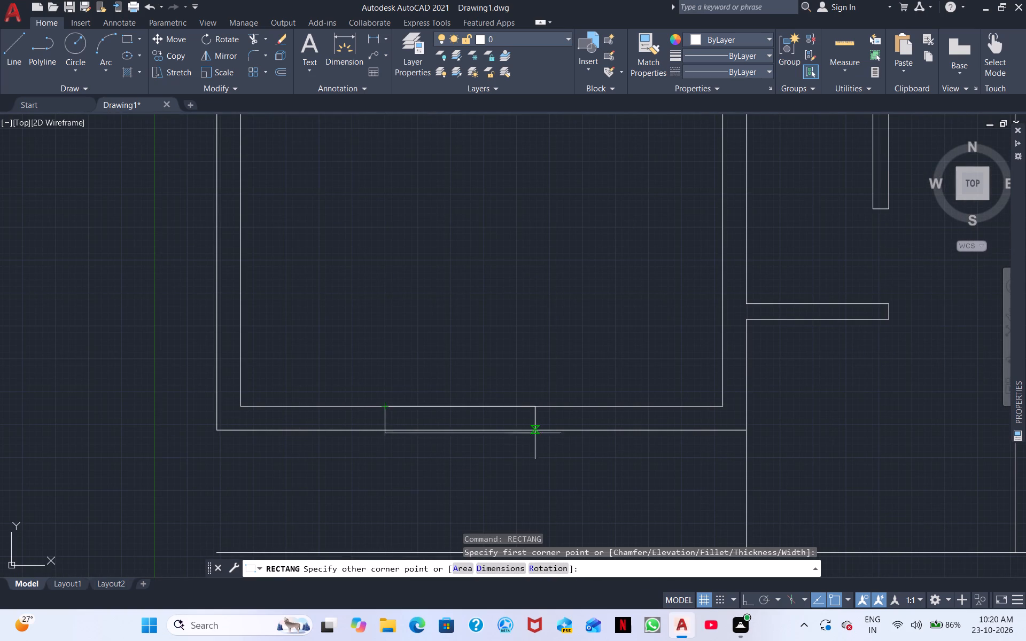
{"action": "left_click", "coordinate": [598, 429]}
Draw a vertical line across the south wall along the new window rectangle's west end.
{"action": "scroll", "coordinate": [450, 434], "scroll_direction": "up", "scroll_amount": 3}
{"action": "scroll", "coordinate": [363, 409], "scroll_direction": "down", "scroll_amount": 2}
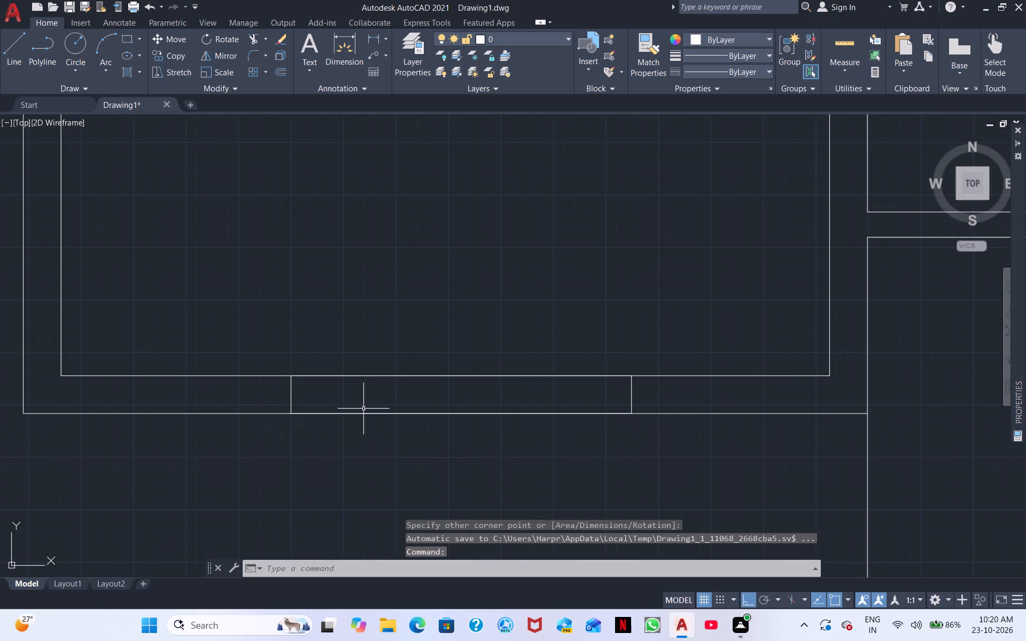
{"action": "left_click", "coordinate": [15, 45]}
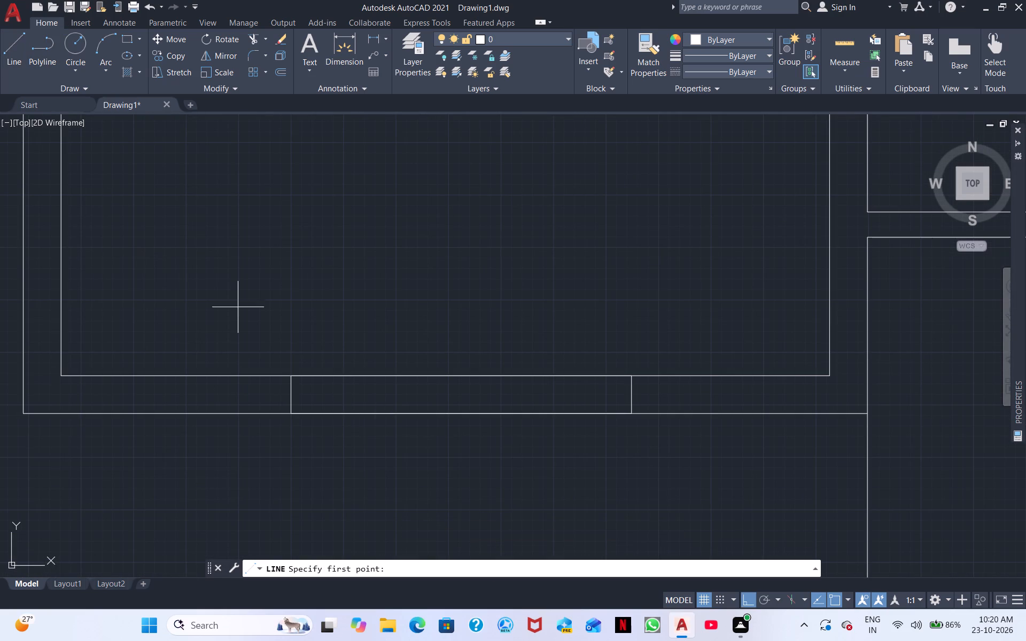
{"action": "scroll", "coordinate": [296, 385], "scroll_direction": "up", "scroll_amount": 4}
{"action": "left_click", "coordinate": [248, 326]}
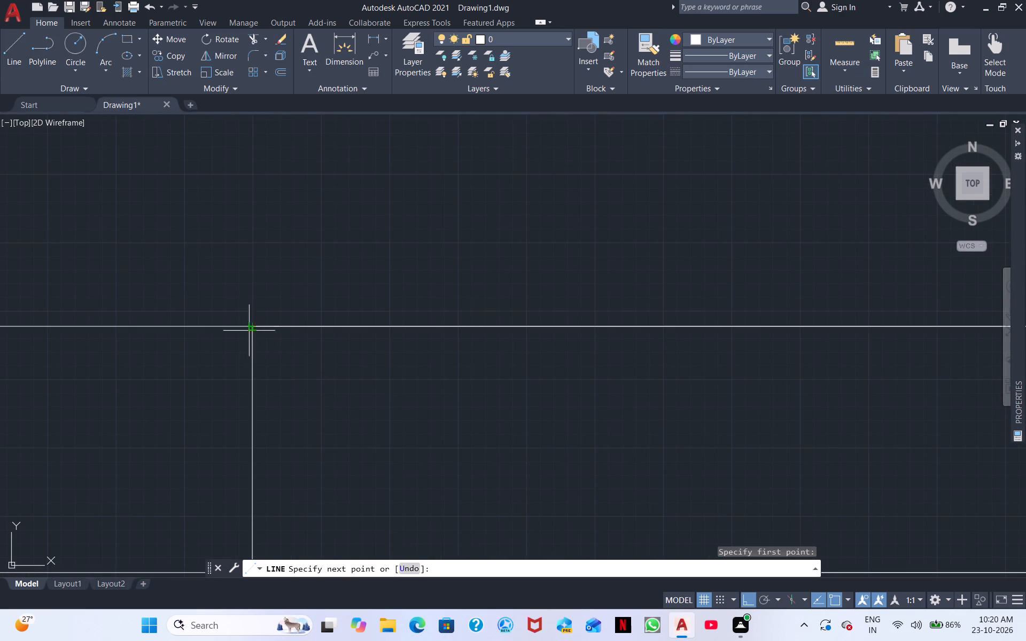
{"action": "middle_click_drag", "start_coordinate": [235, 509], "coordinate": [362, 265]}
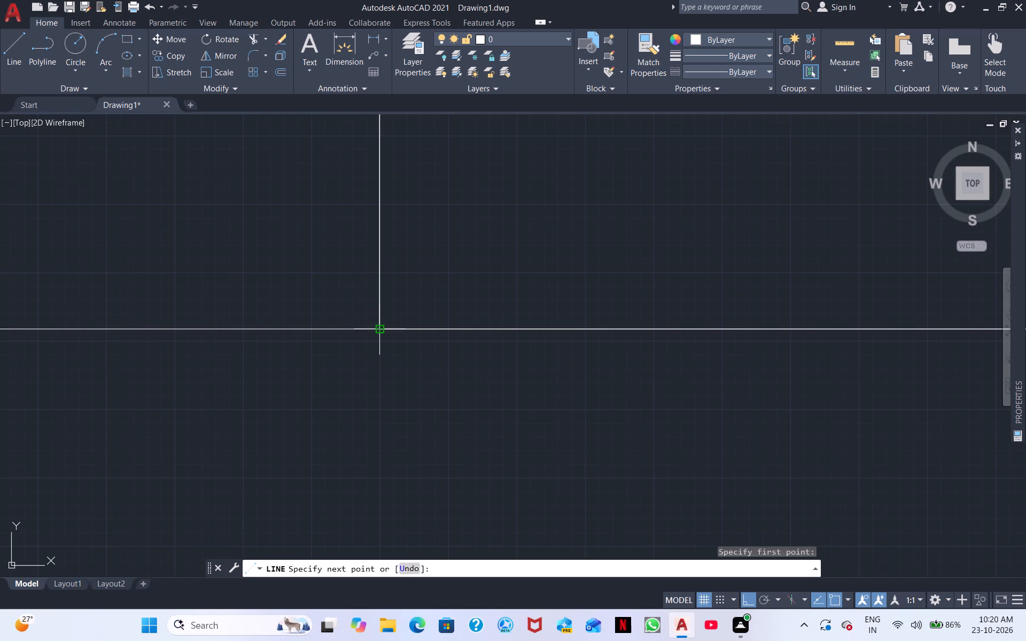
{"action": "left_click", "coordinate": [378, 331]}
{"action": "right_click", "coordinate": [385, 409]}
{"action": "left_click", "coordinate": [419, 418]}
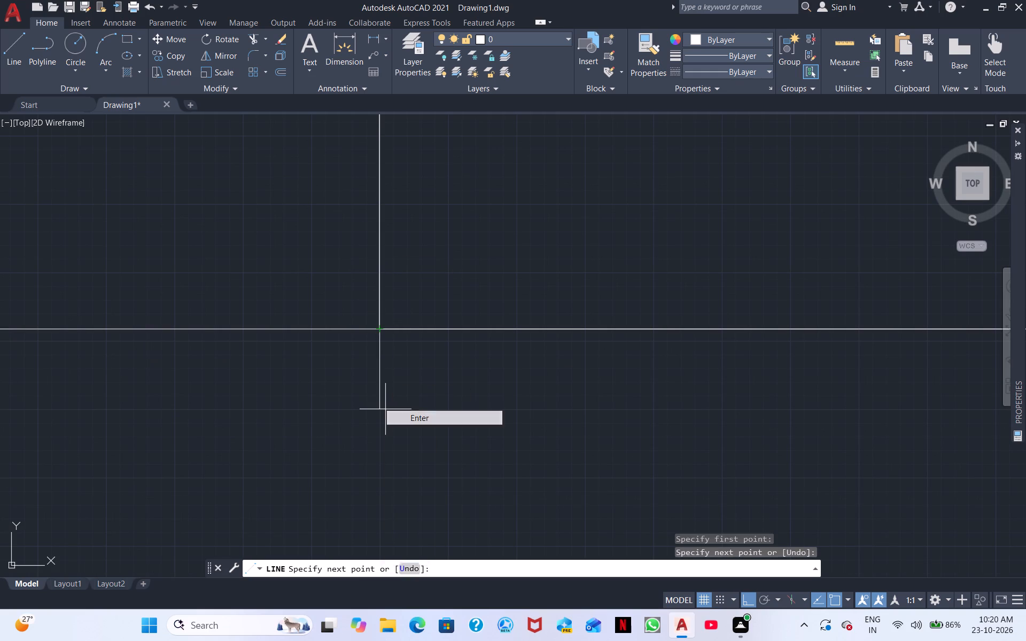
Draw a matching vertical line across the south wall along the window rectangle's east end.
{"action": "right_click", "coordinate": [477, 412]}
{"action": "left_click", "coordinate": [525, 168]}
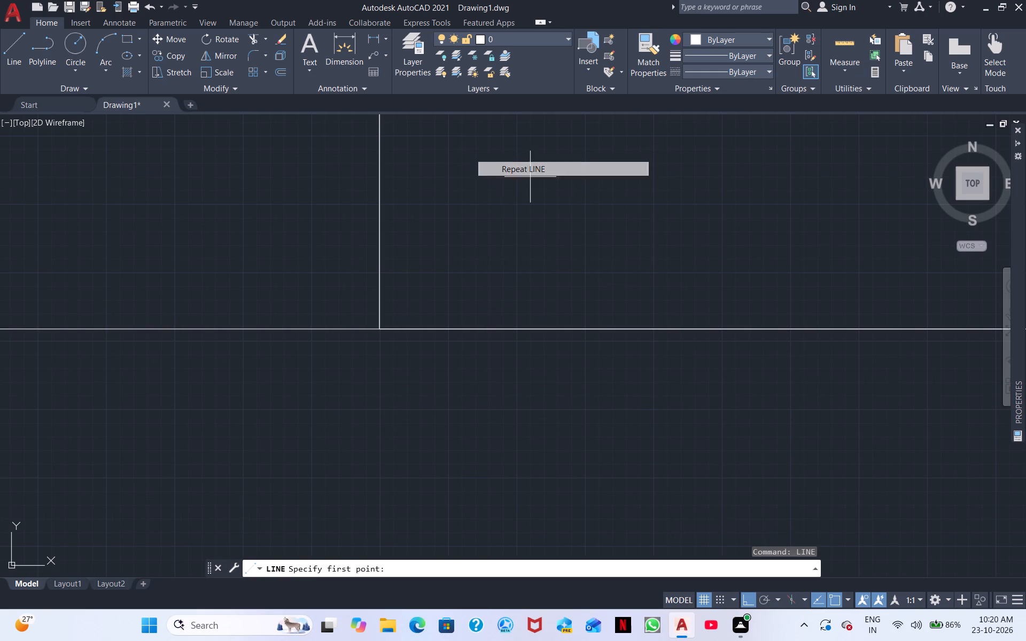
{"action": "scroll", "coordinate": [615, 286], "scroll_direction": "down", "scroll_amount": 2}
{"action": "middle_click_drag", "start_coordinate": [546, 321], "coordinate": [0, 326]}
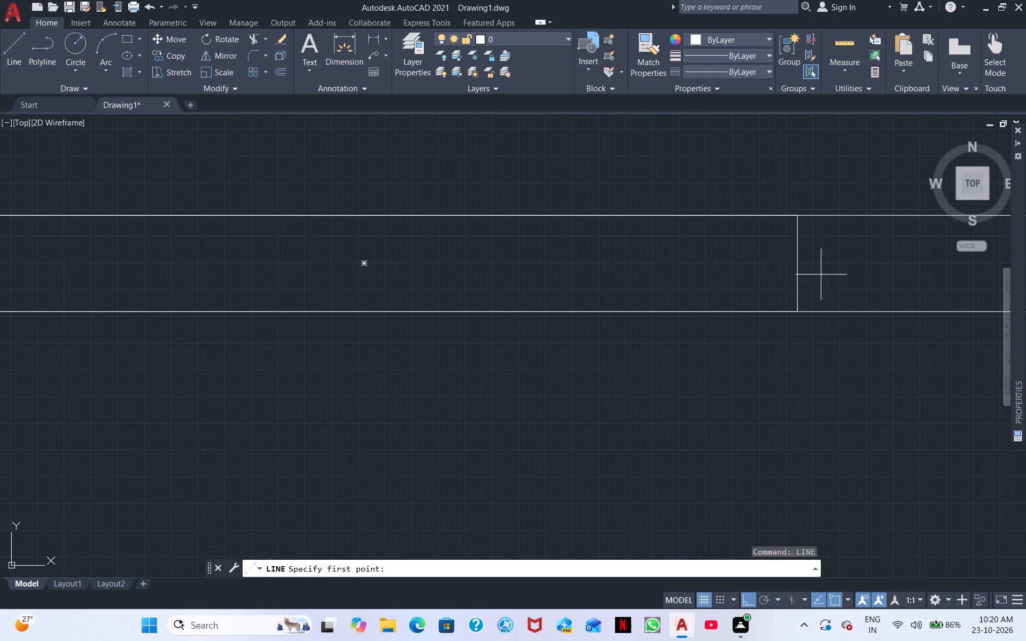
{"action": "left_click", "coordinate": [802, 220]}
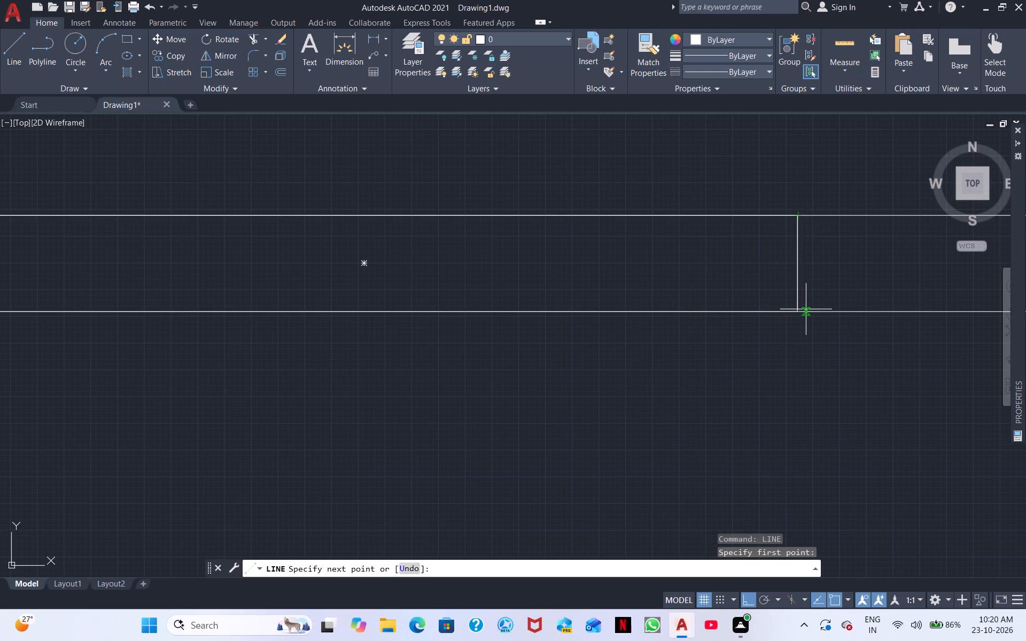
{"action": "left_click", "coordinate": [800, 311]}
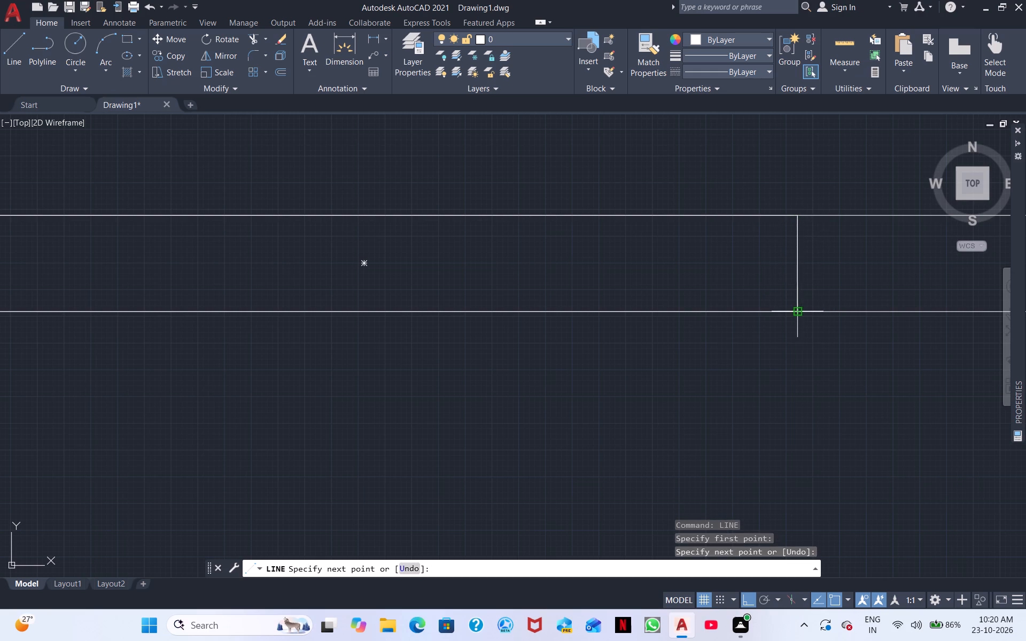
{"action": "right_click", "coordinate": [755, 398]}
{"action": "left_click", "coordinate": [787, 403]}
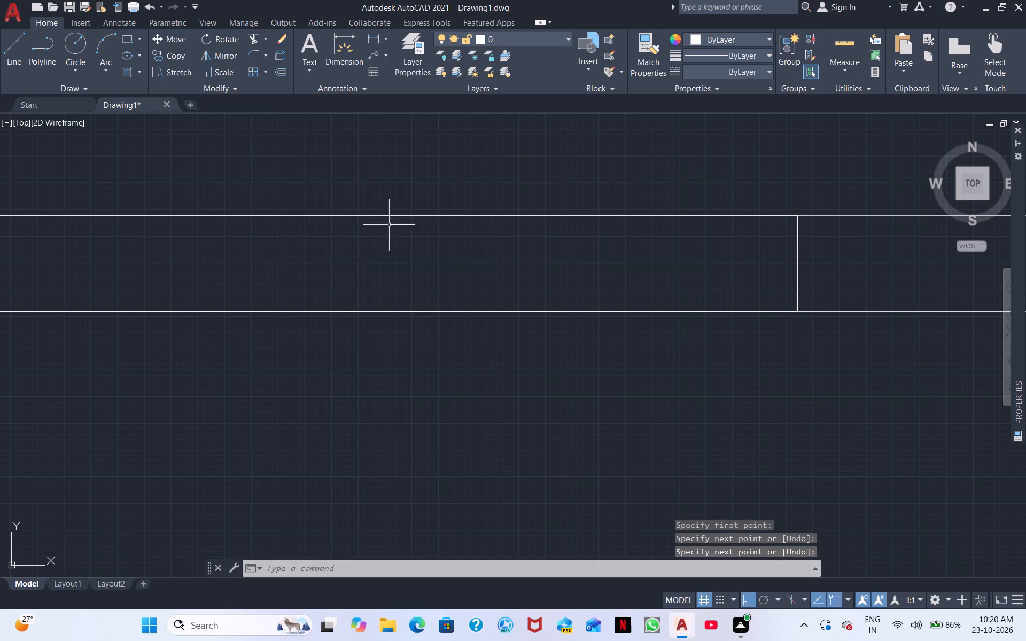
Select the south window rectangle and move it straight north into the room, clear of the wall.
{"action": "left_click", "coordinate": [403, 309]}
{"action": "scroll", "coordinate": [420, 261], "scroll_direction": "down", "scroll_amount": 2}
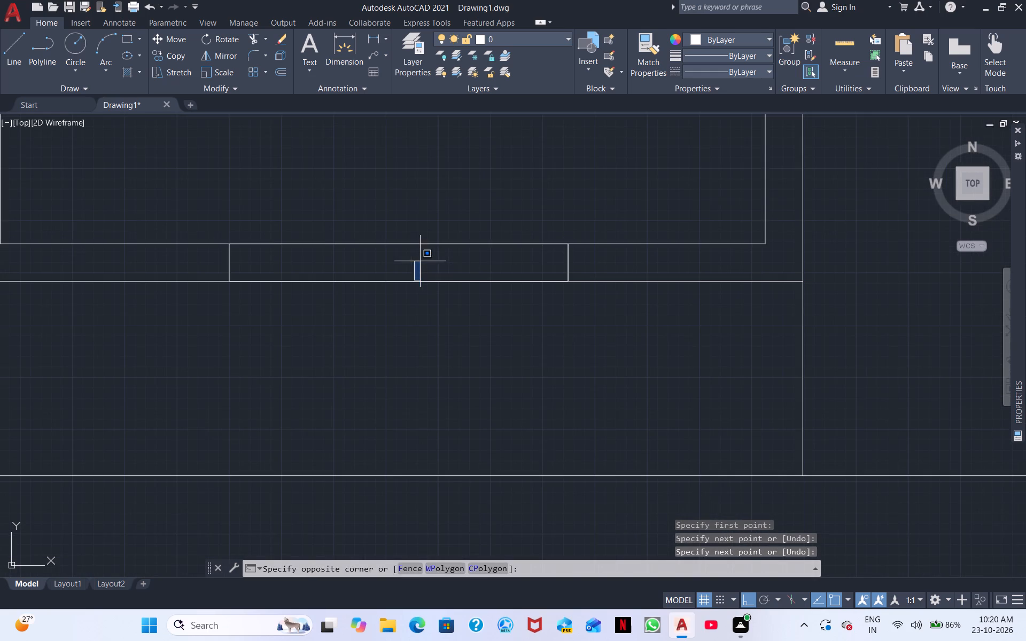
{"action": "left_click", "coordinate": [430, 263]}
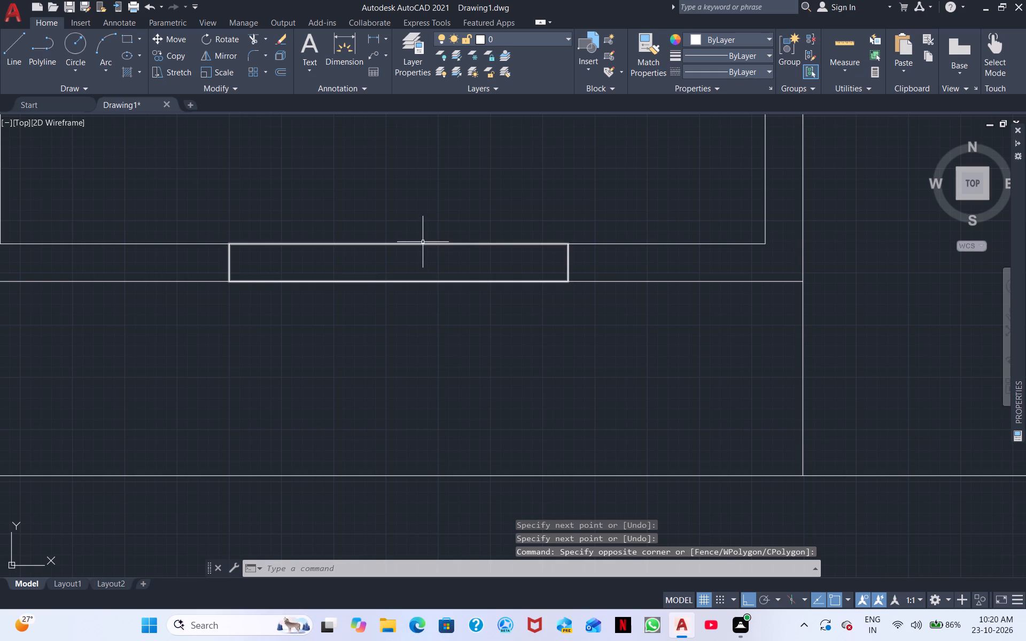
{"action": "left_click", "coordinate": [423, 245]}
{"action": "right_click", "coordinate": [416, 260]}
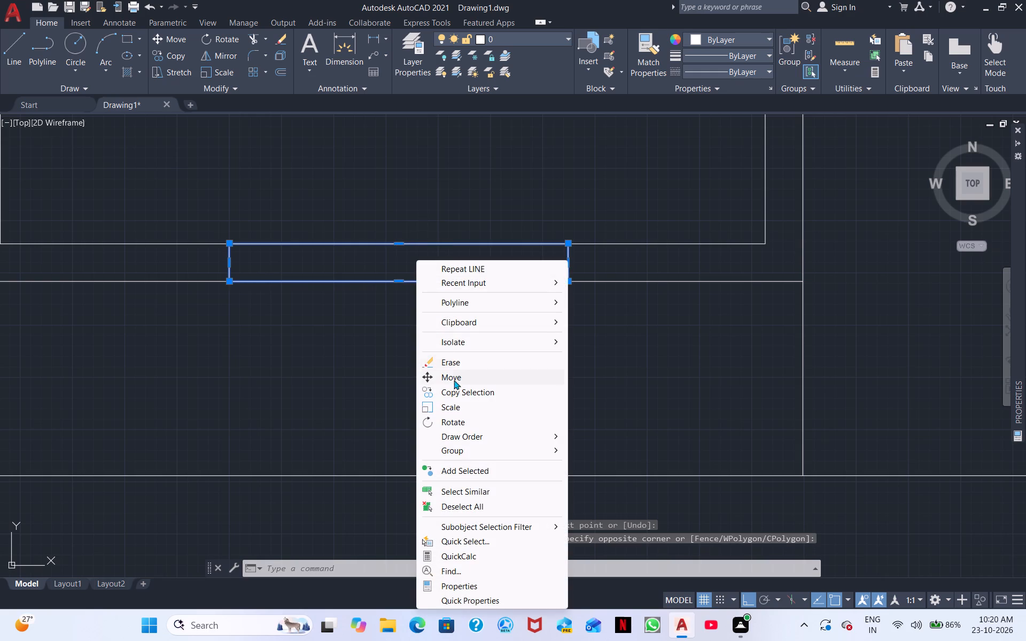
{"action": "left_click", "coordinate": [458, 376]}
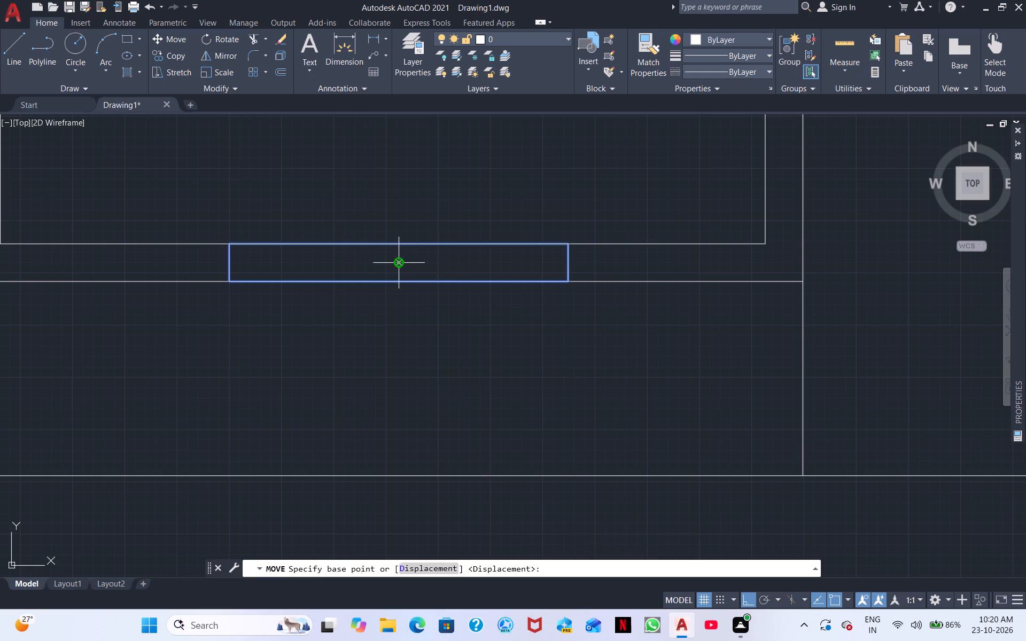
{"action": "left_click", "coordinate": [401, 260]}
{"action": "left_click", "coordinate": [403, 163]}
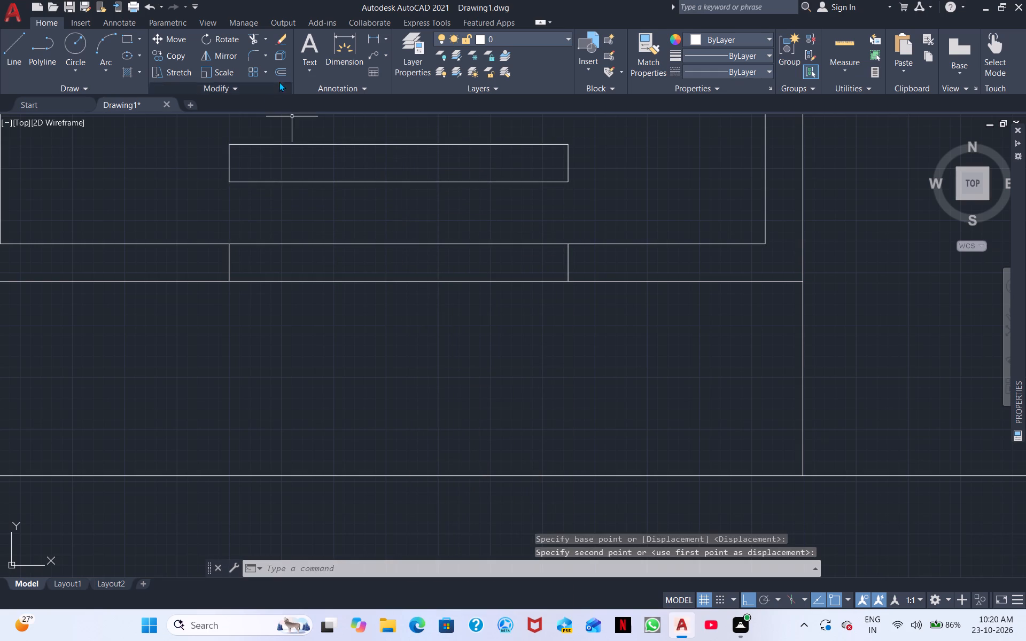
Trim both faces of the southwest room's south wall between the two vertical lines to open the window gap.
{"action": "left_click", "coordinate": [256, 37]}
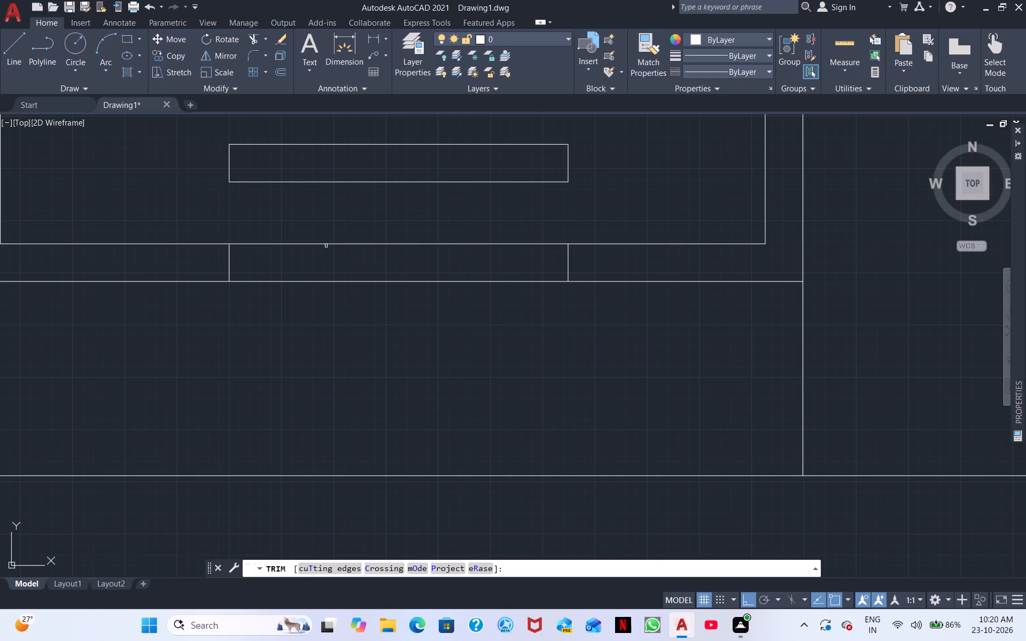
{"action": "left_click", "coordinate": [327, 245]}
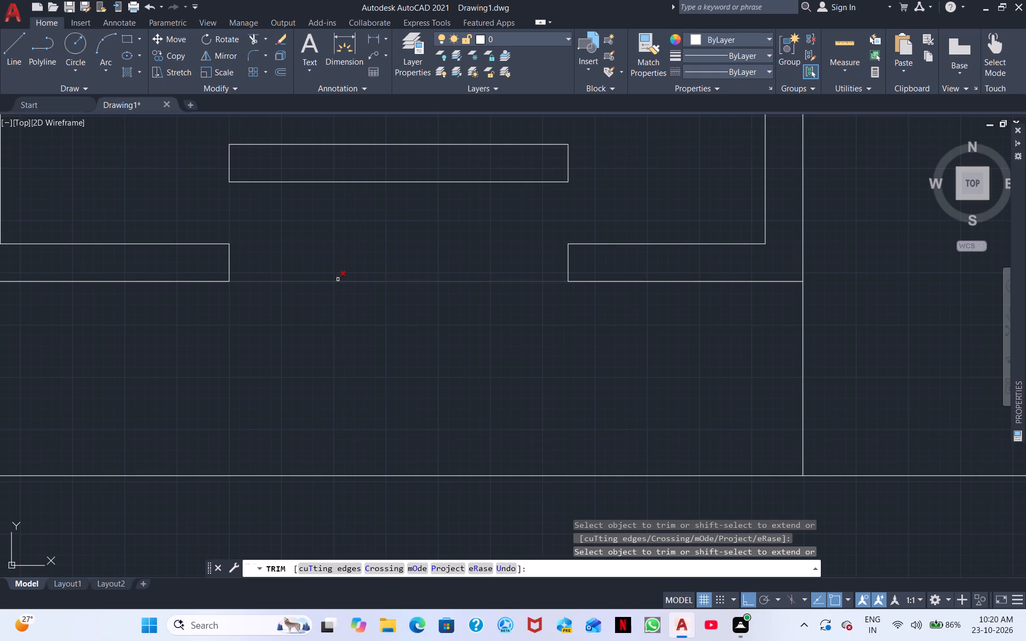
{"action": "left_click", "coordinate": [338, 279]}
{"action": "scroll", "coordinate": [341, 272], "scroll_direction": "down", "scroll_amount": 2}
{"action": "scroll", "coordinate": [353, 280], "scroll_direction": "up", "scroll_amount": 1}
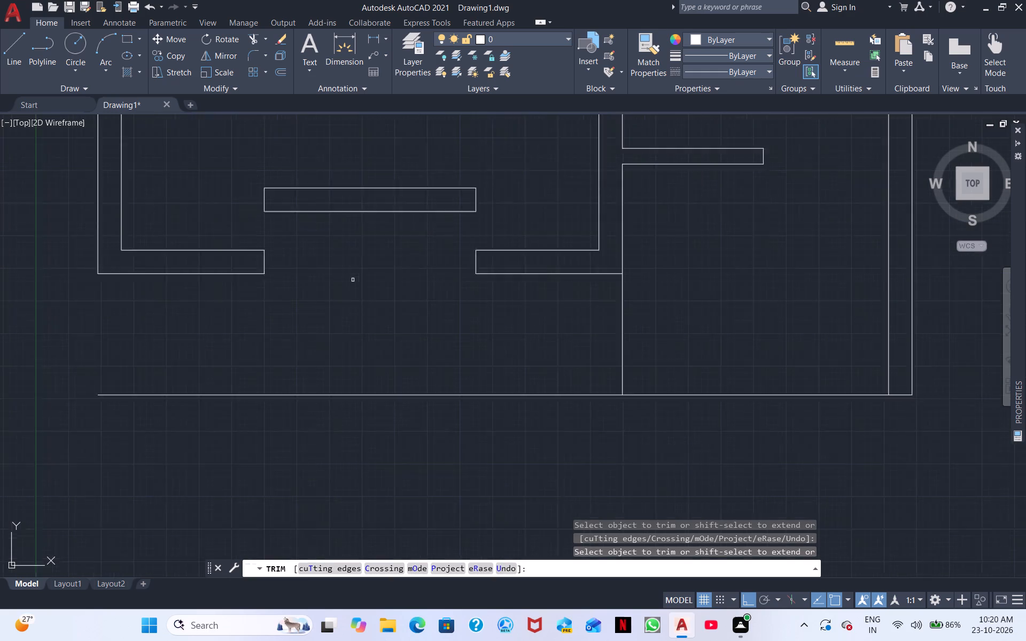
{"action": "scroll", "coordinate": [353, 280], "scroll_direction": "up", "scroll_amount": 1}
{"action": "scroll", "coordinate": [353, 280], "scroll_direction": "down", "scroll_amount": 2}
{"action": "right_click", "coordinate": [353, 298]}
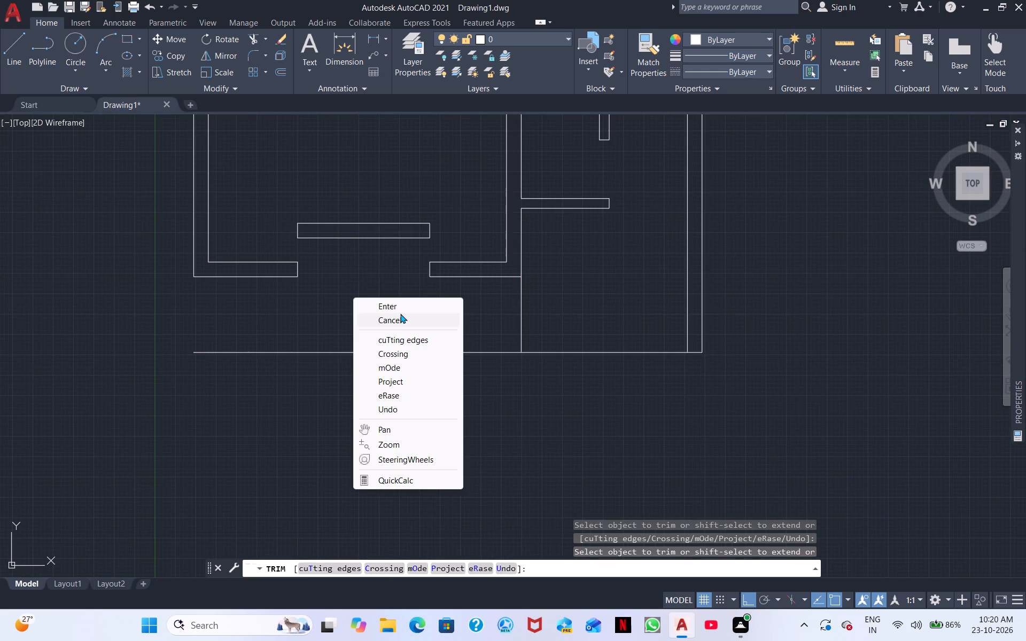
{"action": "left_click", "coordinate": [400, 307]}
Draw a narrower rectangle inside the south window rectangle, spanning from its west end to its east end.
{"action": "scroll", "coordinate": [306, 211], "scroll_direction": "up", "scroll_amount": 1}
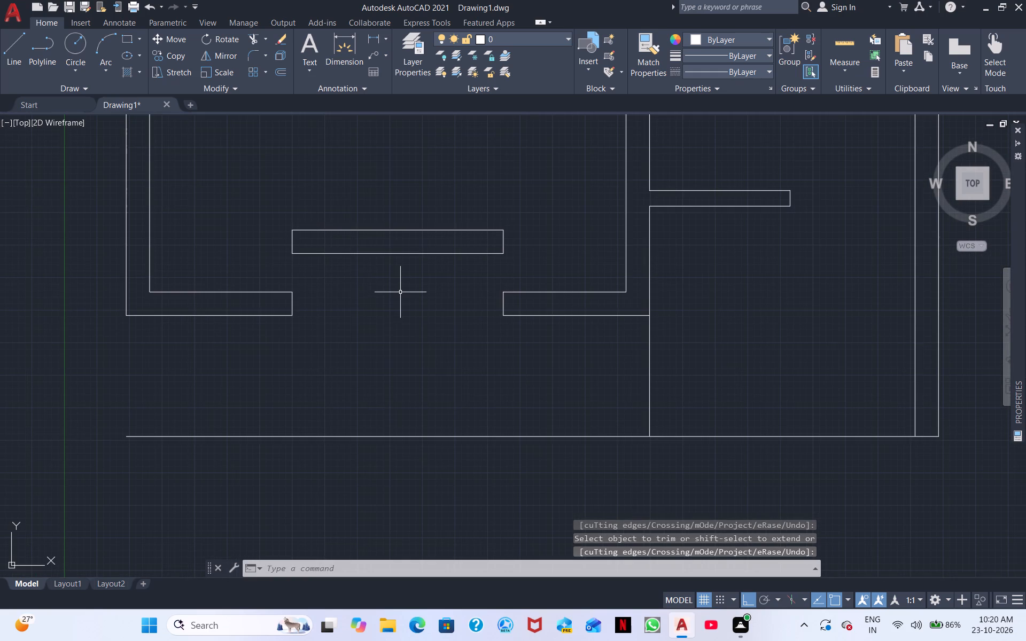
{"action": "left_click", "coordinate": [129, 40]}
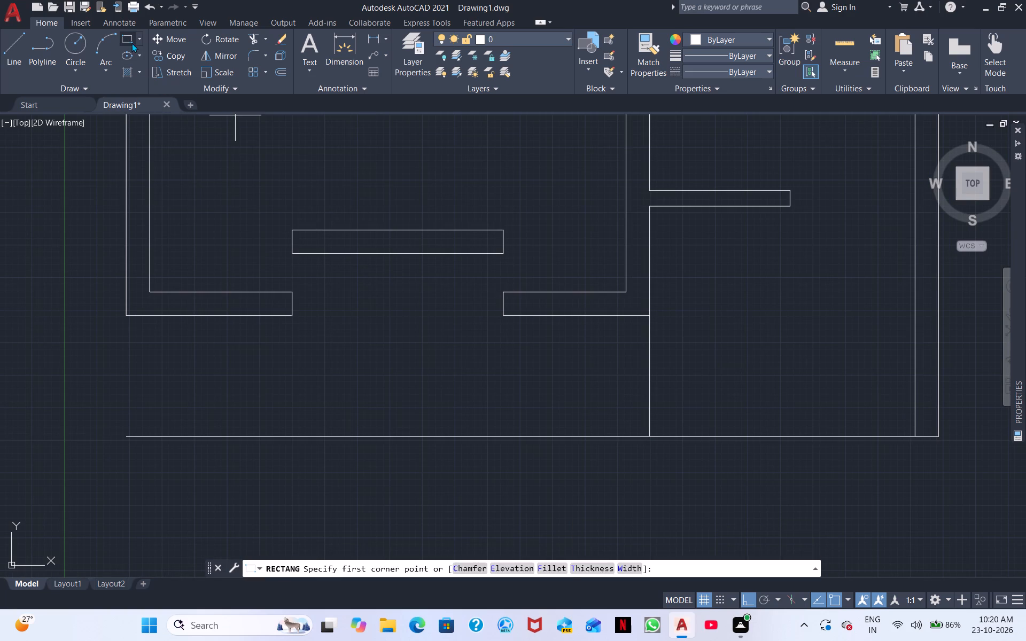
{"action": "scroll", "coordinate": [297, 236], "scroll_direction": "up", "scroll_amount": 4}
{"action": "left_click", "coordinate": [261, 227]}
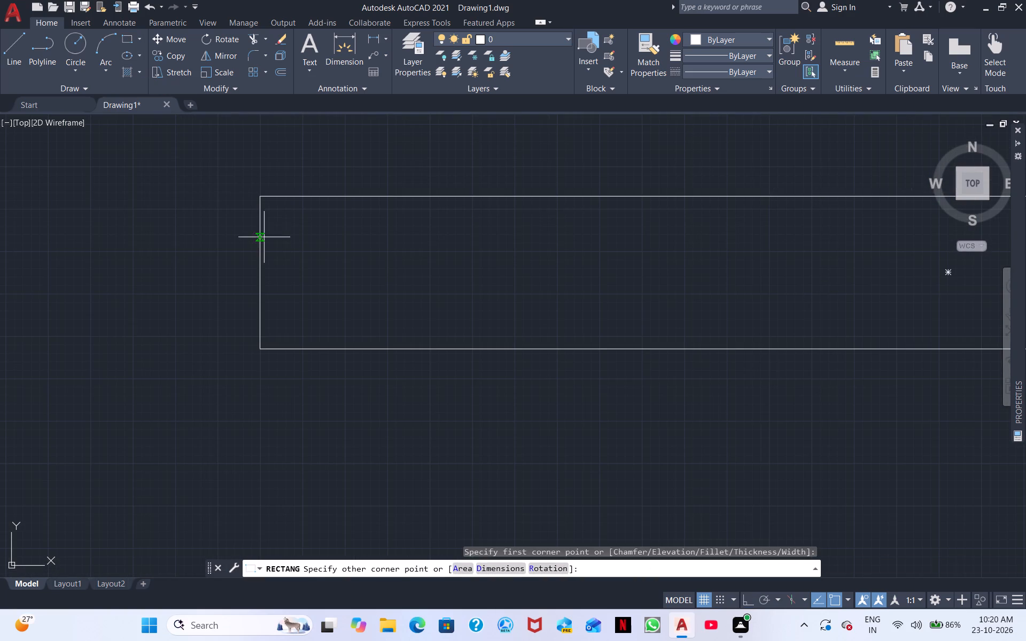
{"action": "middle_click_drag", "start_coordinate": [583, 327], "coordinate": [0, 272]}
{"action": "scroll", "coordinate": [505, 240], "scroll_direction": "down", "scroll_amount": 1}
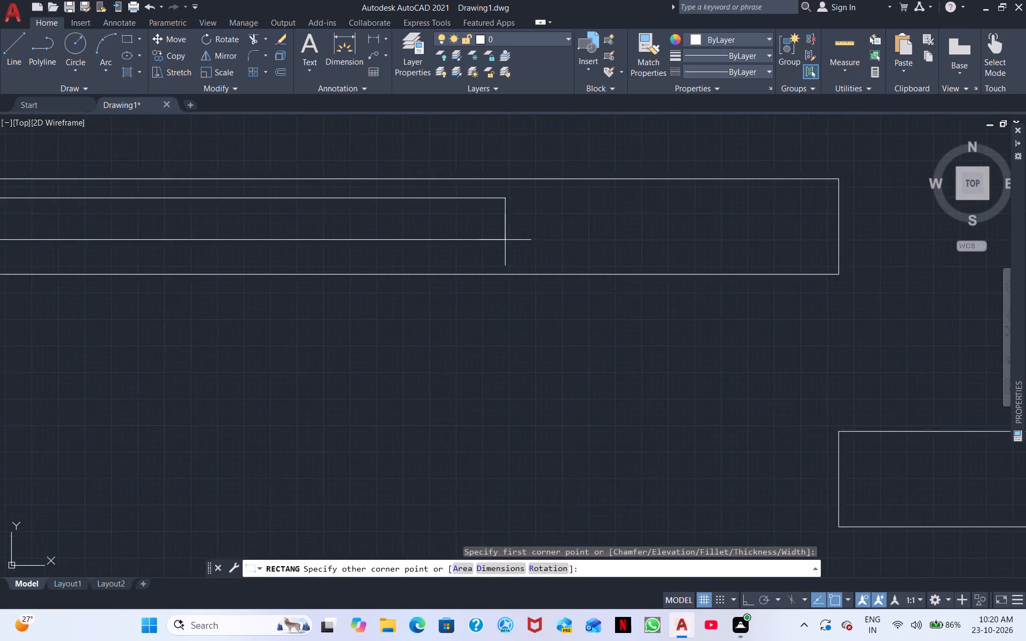
{"action": "scroll", "coordinate": [505, 240], "scroll_direction": "down", "scroll_amount": 1}
{"action": "middle_click_drag", "start_coordinate": [552, 256], "coordinate": [291, 249]}
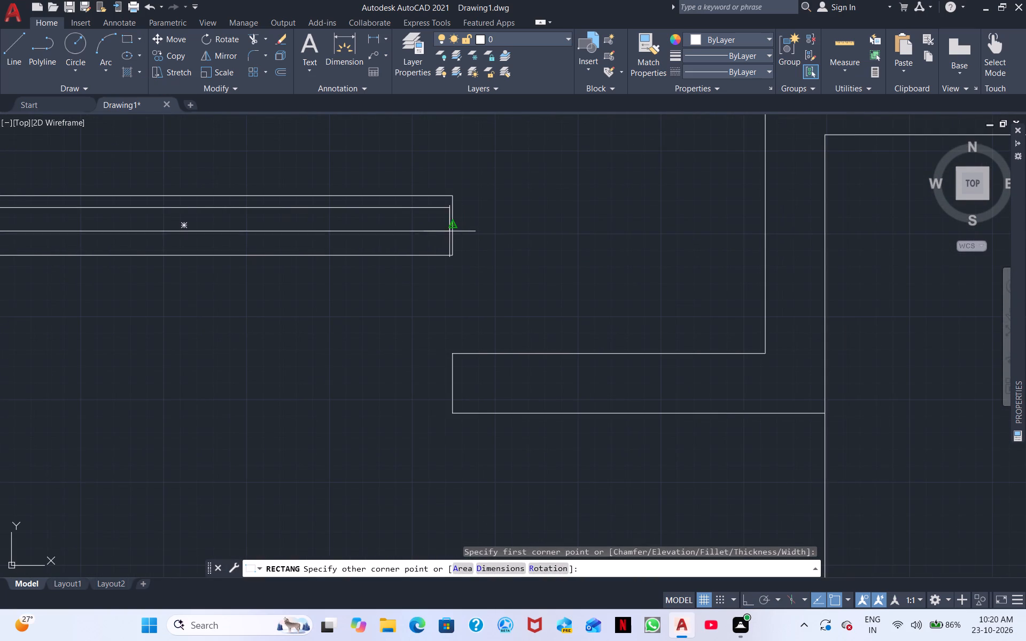
{"action": "scroll", "coordinate": [450, 233], "scroll_direction": "up", "scroll_amount": 3}
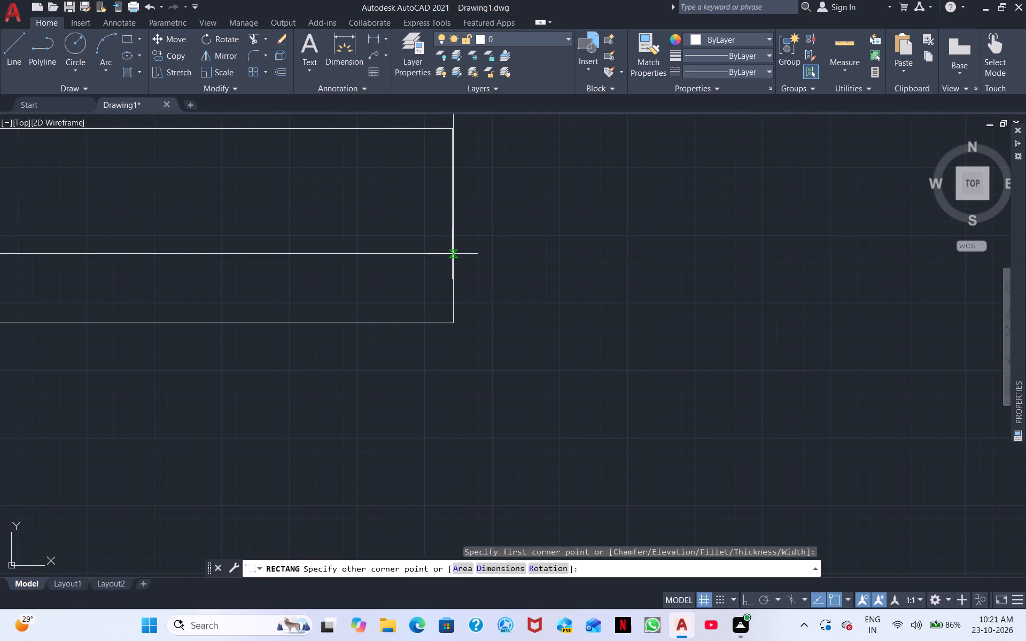
{"action": "scroll", "coordinate": [452, 265], "scroll_direction": "down", "scroll_amount": 1}
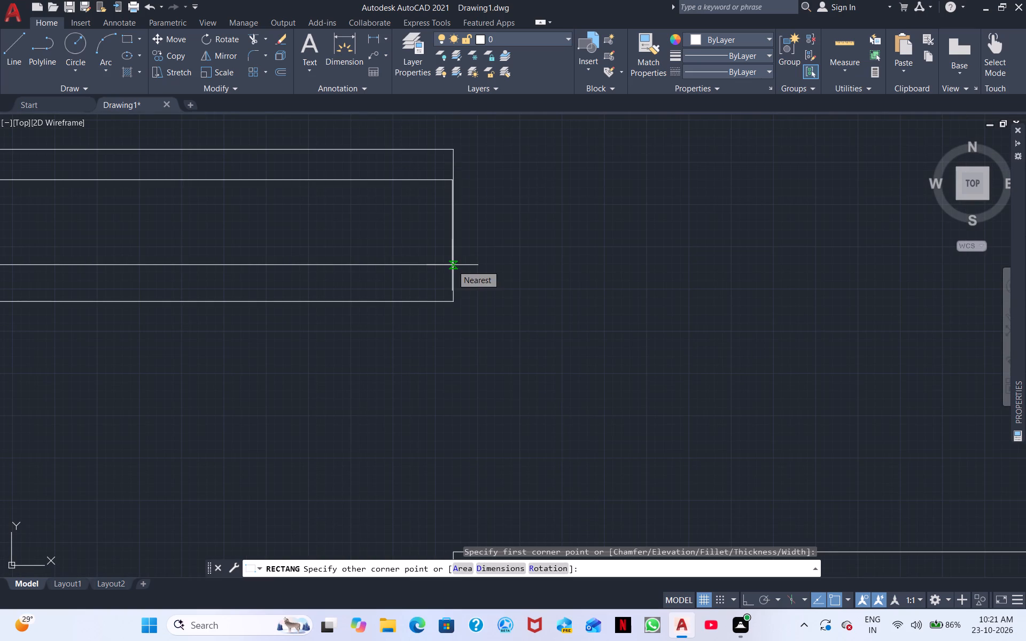
{"action": "left_click", "coordinate": [453, 268]}
Move both window rectangles together south into the gap in the southwest room's south wall, flush with the wall's outer face.
{"action": "scroll", "coordinate": [454, 266], "scroll_direction": "down", "scroll_amount": 3}
{"action": "middle_click_drag", "start_coordinate": [377, 343], "coordinate": [522, 330]}
{"action": "left_click", "coordinate": [447, 311]}
{"action": "left_click", "coordinate": [330, 201]}
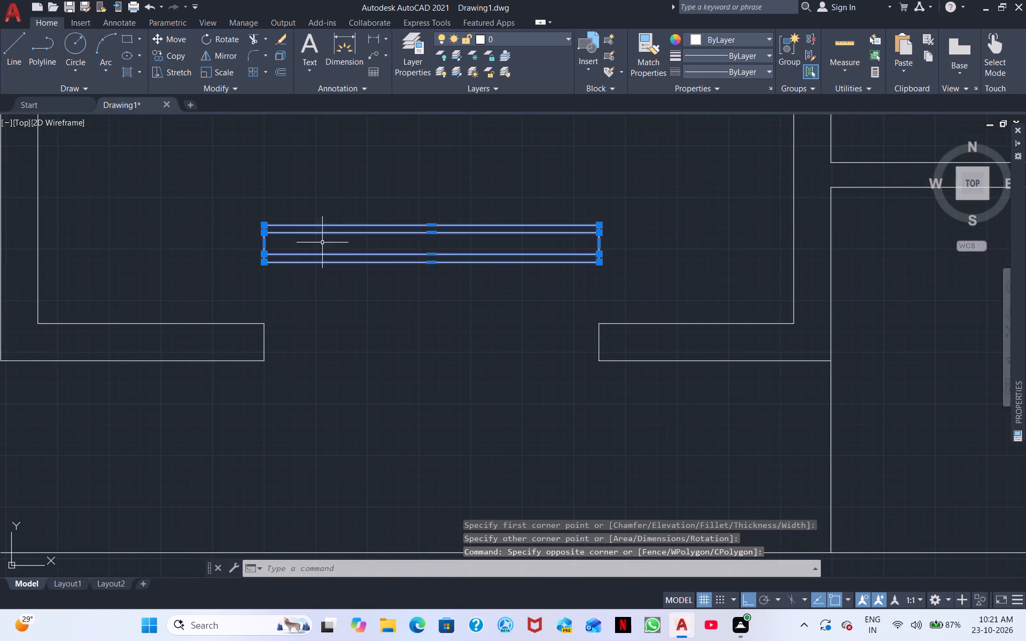
{"action": "right_click", "coordinate": [409, 364]}
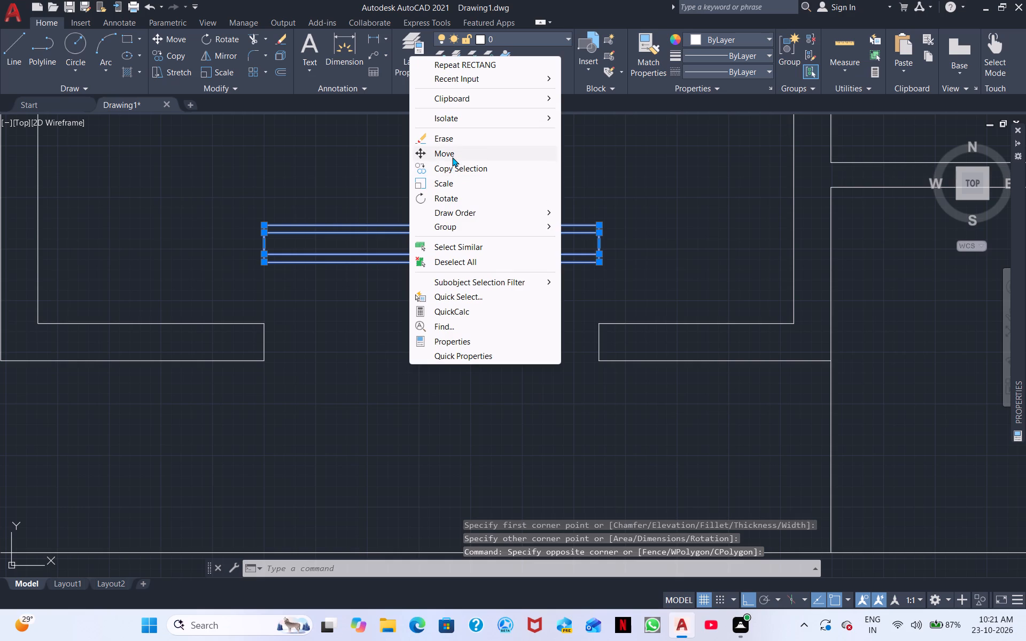
{"action": "left_click", "coordinate": [452, 155]}
{"action": "left_click", "coordinate": [267, 262]}
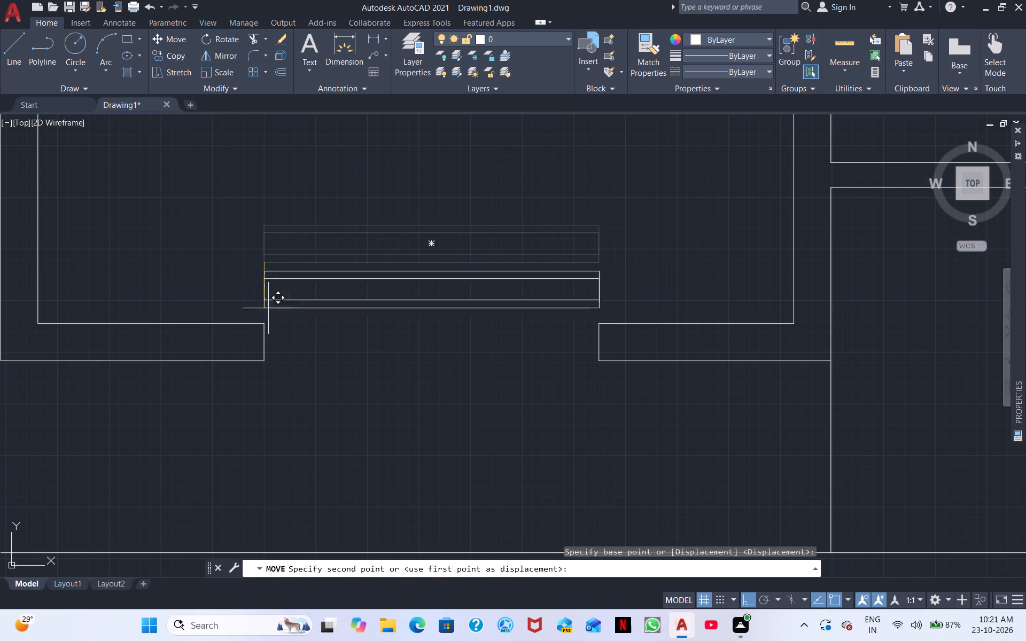
{"action": "left_click", "coordinate": [262, 358]}
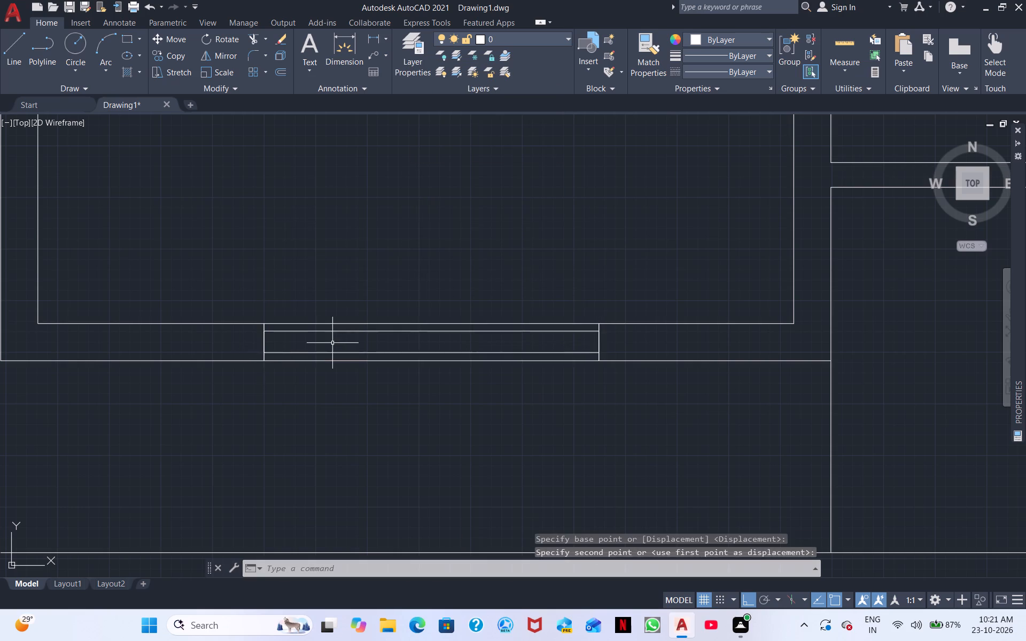
Draw a rectangle over the short horizontal wall between the 6" vertical partition and the east wall.
{"action": "scroll", "coordinate": [335, 342], "scroll_direction": "down", "scroll_amount": 1}
{"action": "middle_click_drag", "start_coordinate": [391, 325], "coordinate": [102, 263]}
{"action": "scroll", "coordinate": [121, 268], "scroll_direction": "down", "scroll_amount": 1}
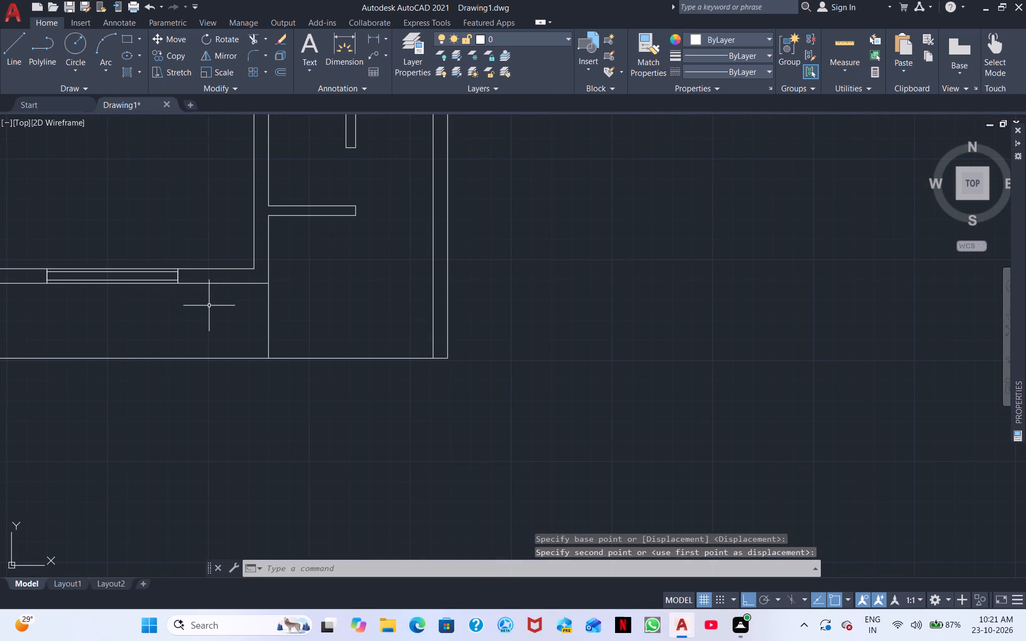
{"action": "middle_click_drag", "start_coordinate": [217, 288], "coordinate": [112, 304]}
{"action": "middle_click_drag", "start_coordinate": [234, 317], "coordinate": [274, 538]}
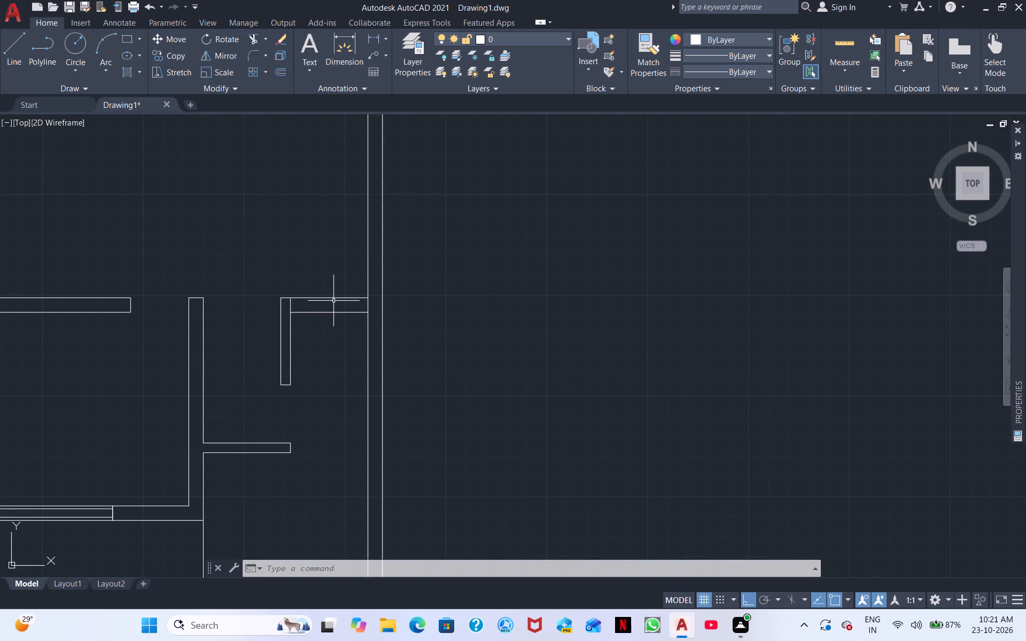
{"action": "scroll", "coordinate": [333, 300], "scroll_direction": "down", "scroll_amount": 2}
{"action": "scroll", "coordinate": [333, 308], "scroll_direction": "up", "scroll_amount": 4}
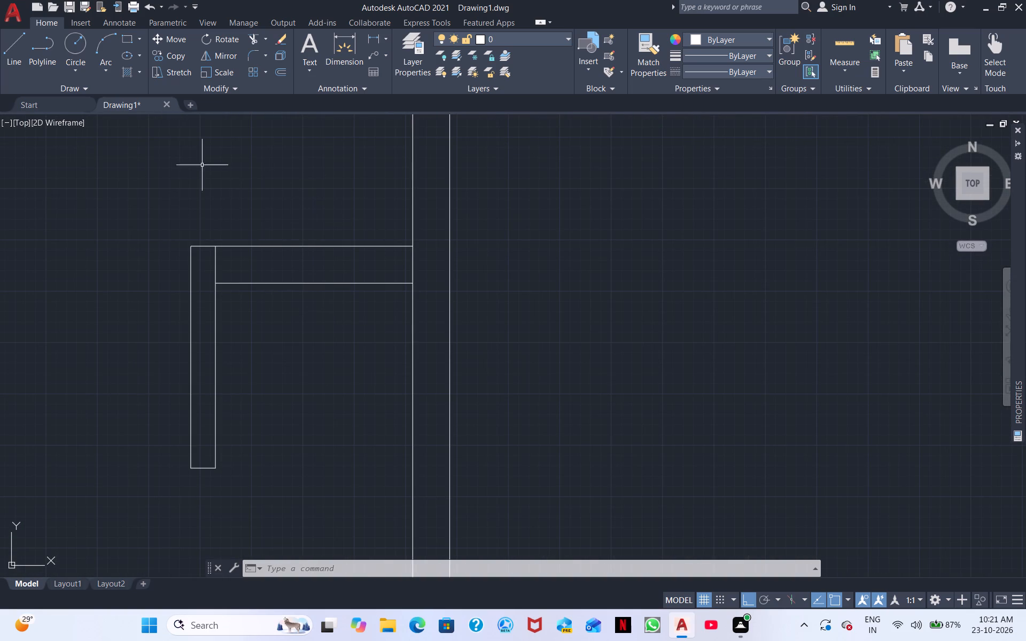
{"action": "left_click", "coordinate": [127, 44]}
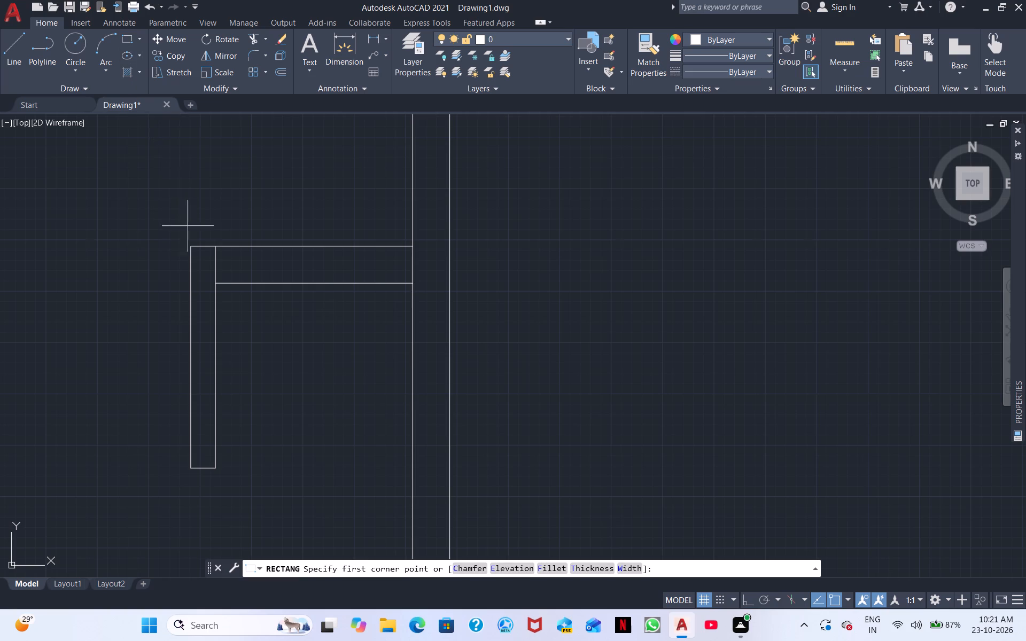
{"action": "left_click", "coordinate": [214, 247]}
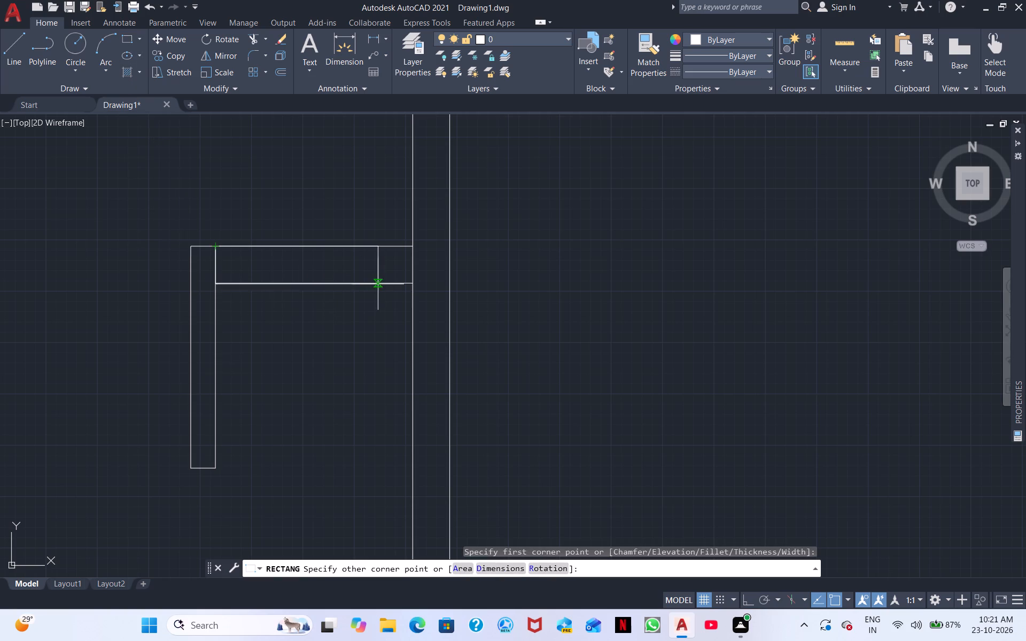
{"action": "left_click", "coordinate": [413, 286]}
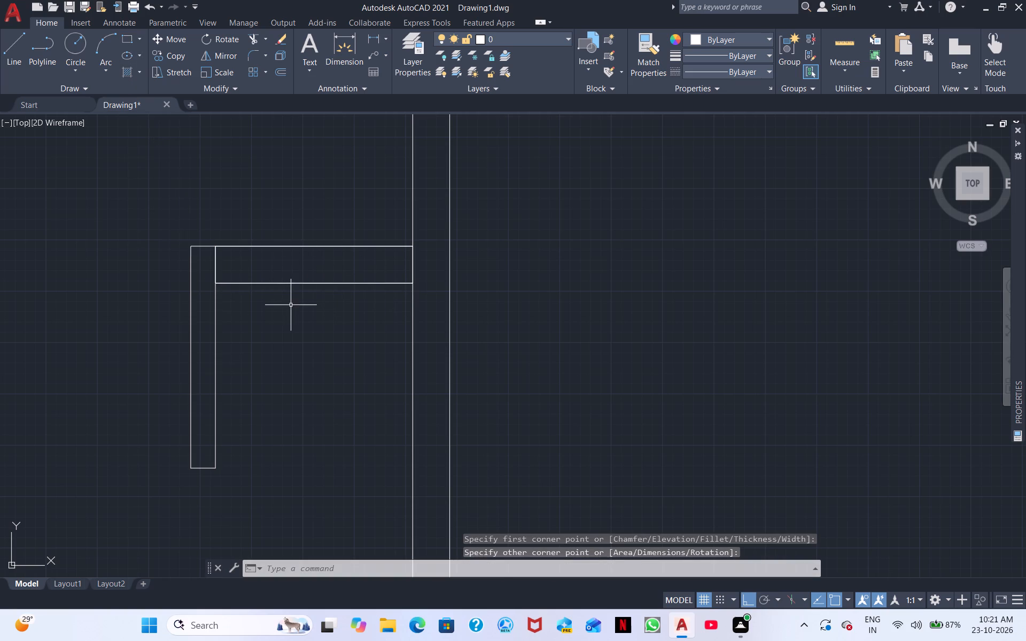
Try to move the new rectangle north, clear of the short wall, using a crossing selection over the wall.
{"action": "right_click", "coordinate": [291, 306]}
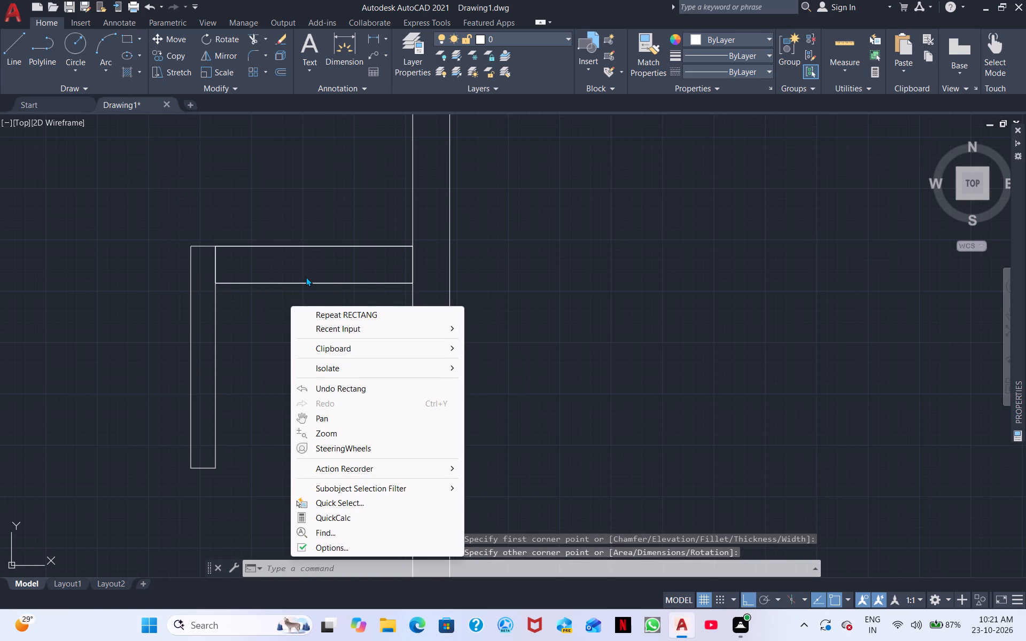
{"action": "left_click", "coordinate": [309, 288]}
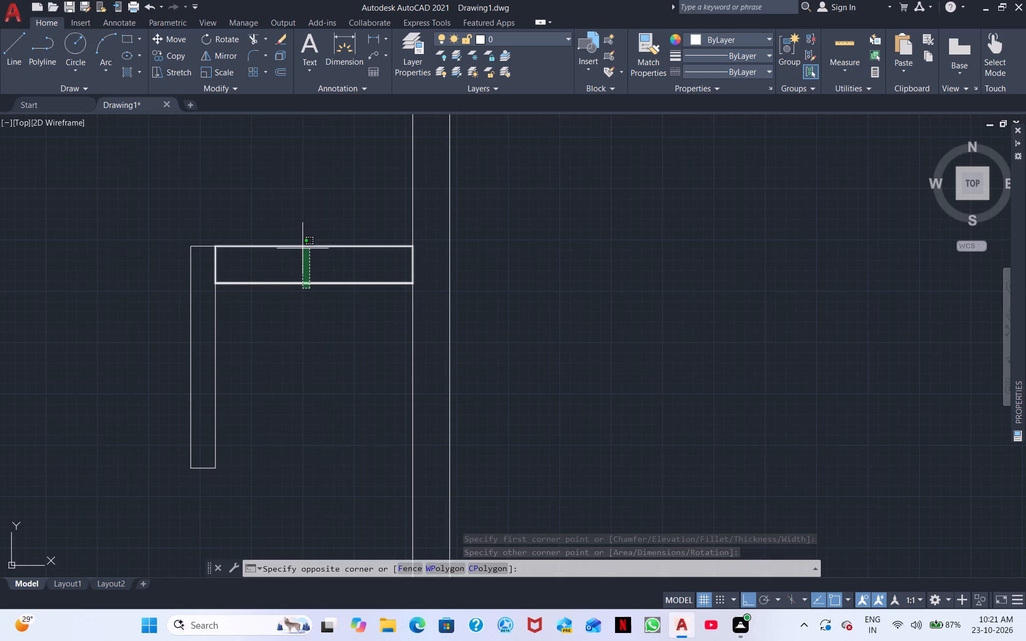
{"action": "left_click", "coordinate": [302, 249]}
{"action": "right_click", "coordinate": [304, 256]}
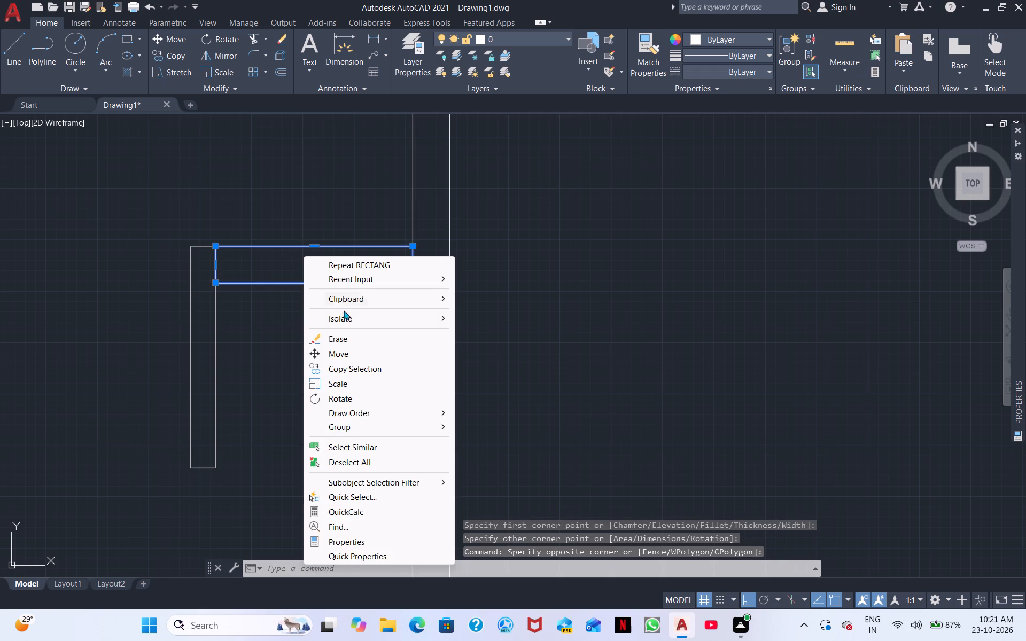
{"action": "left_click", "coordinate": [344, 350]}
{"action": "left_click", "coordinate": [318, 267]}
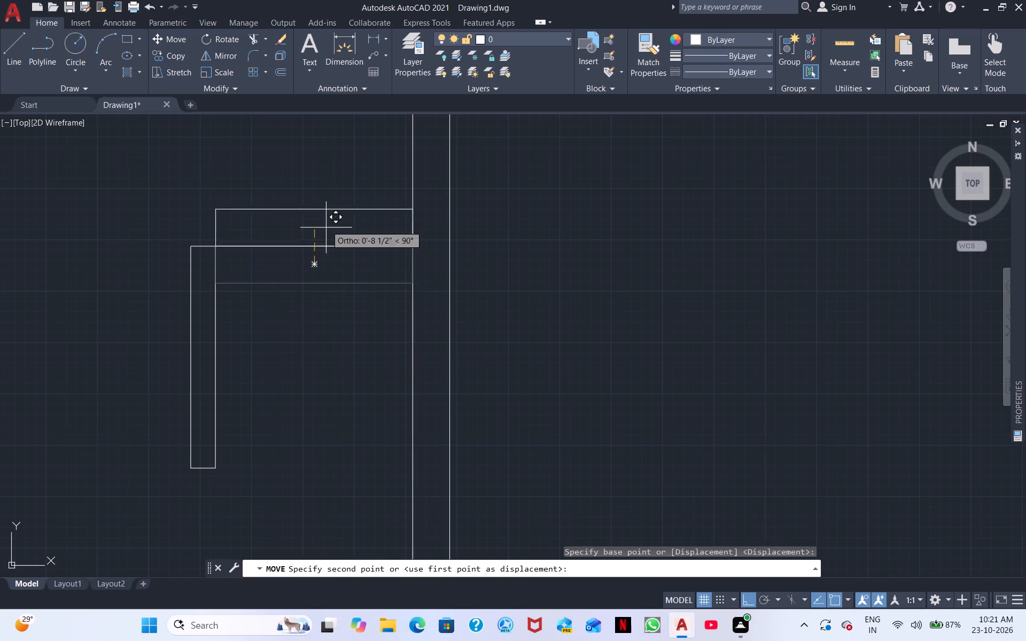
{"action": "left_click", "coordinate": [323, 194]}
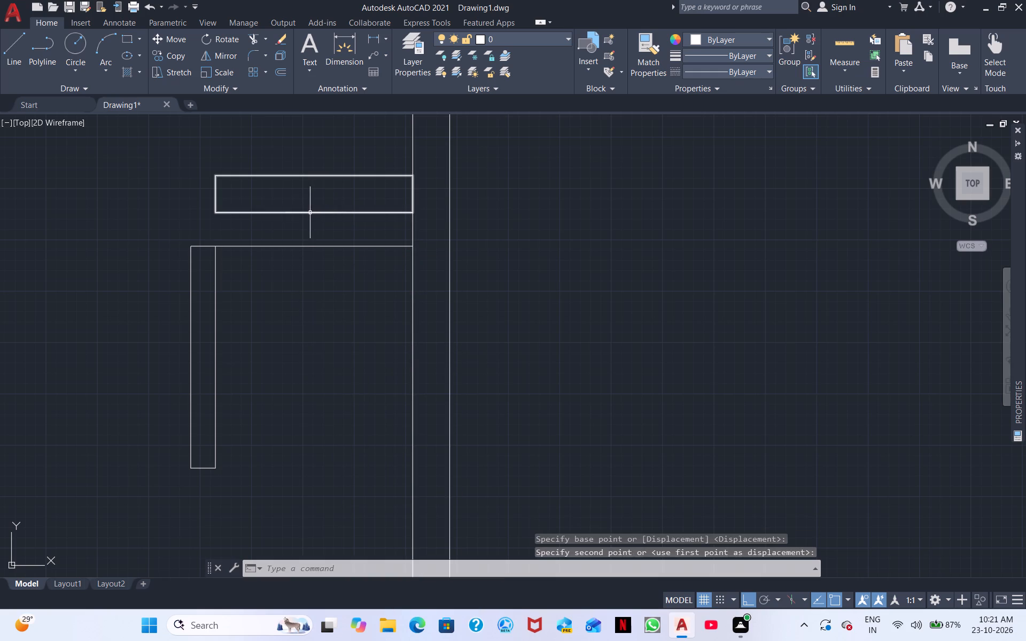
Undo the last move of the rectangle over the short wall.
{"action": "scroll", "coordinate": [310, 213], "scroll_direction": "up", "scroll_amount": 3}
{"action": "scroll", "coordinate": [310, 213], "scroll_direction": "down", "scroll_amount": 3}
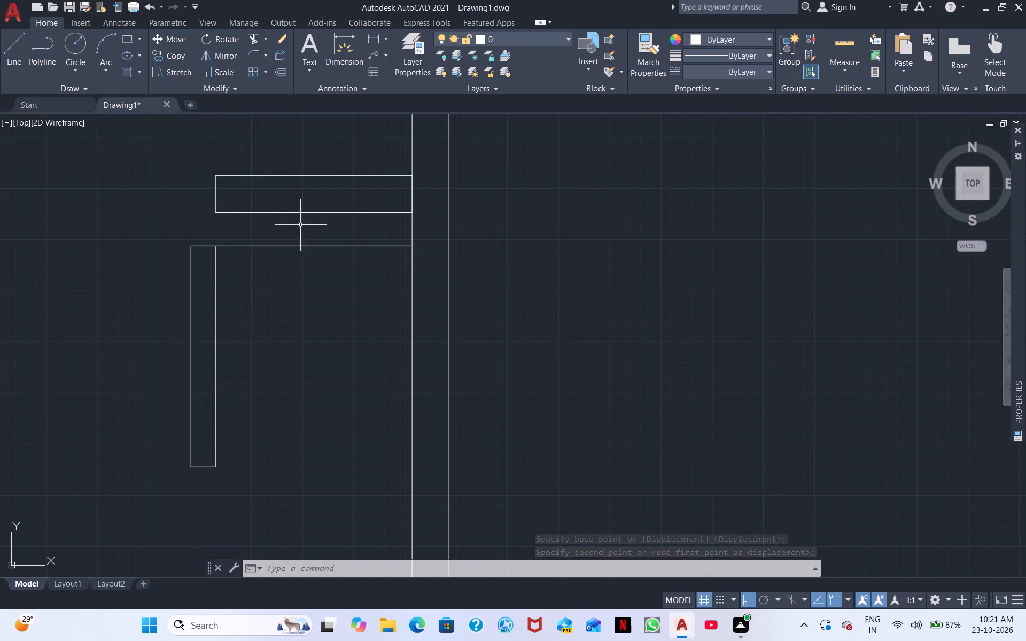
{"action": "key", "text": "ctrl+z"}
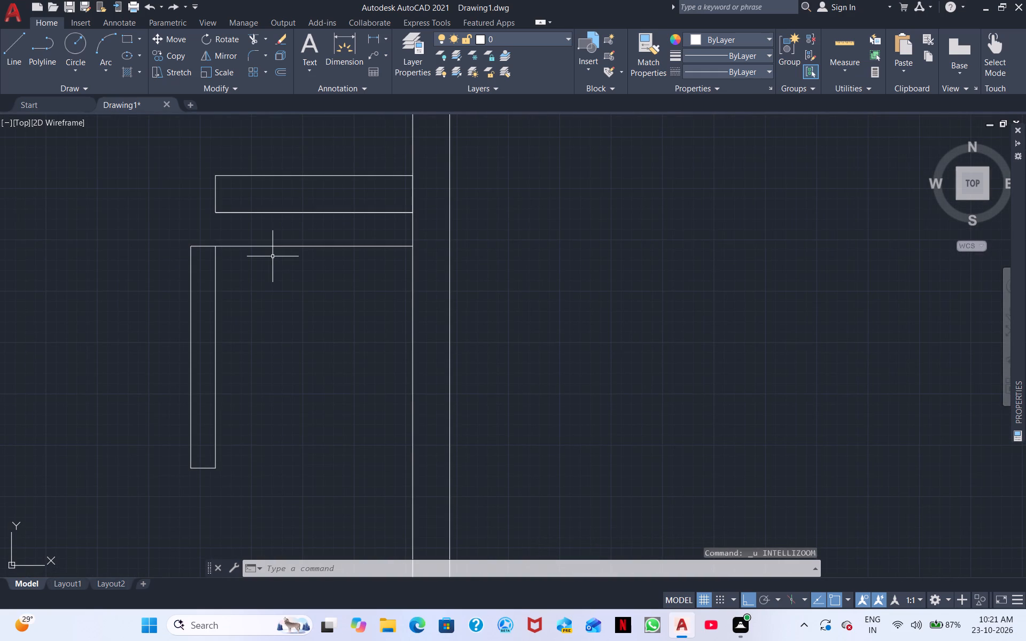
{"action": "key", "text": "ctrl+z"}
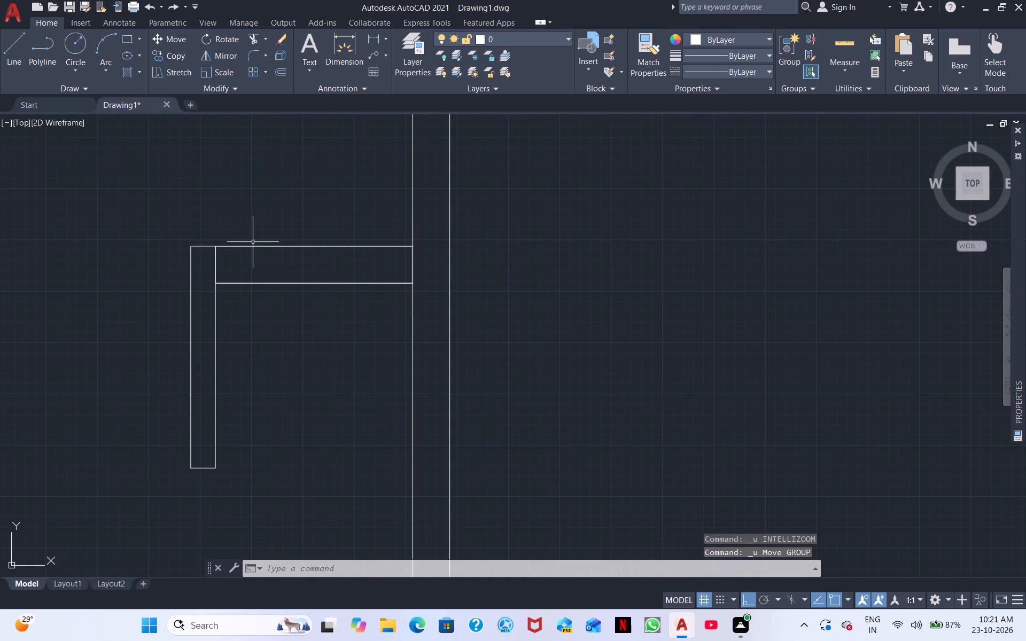
Select only the new rectangle and move it straight north about 1'-9", clear of the short wall.
{"action": "left_click", "coordinate": [215, 254]}
{"action": "right_click", "coordinate": [270, 264]}
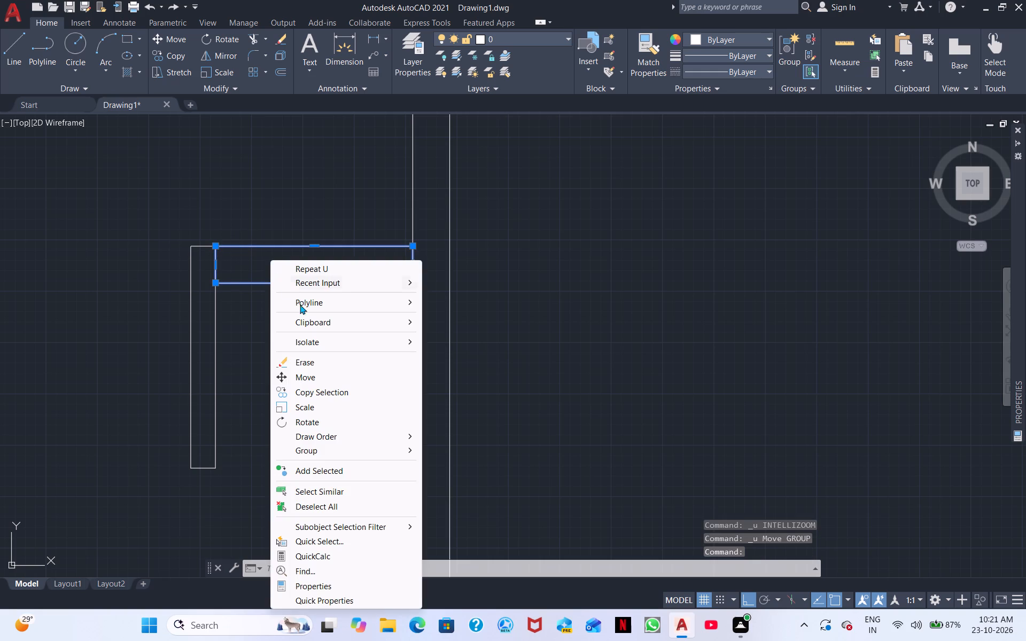
{"action": "left_click", "coordinate": [311, 374]}
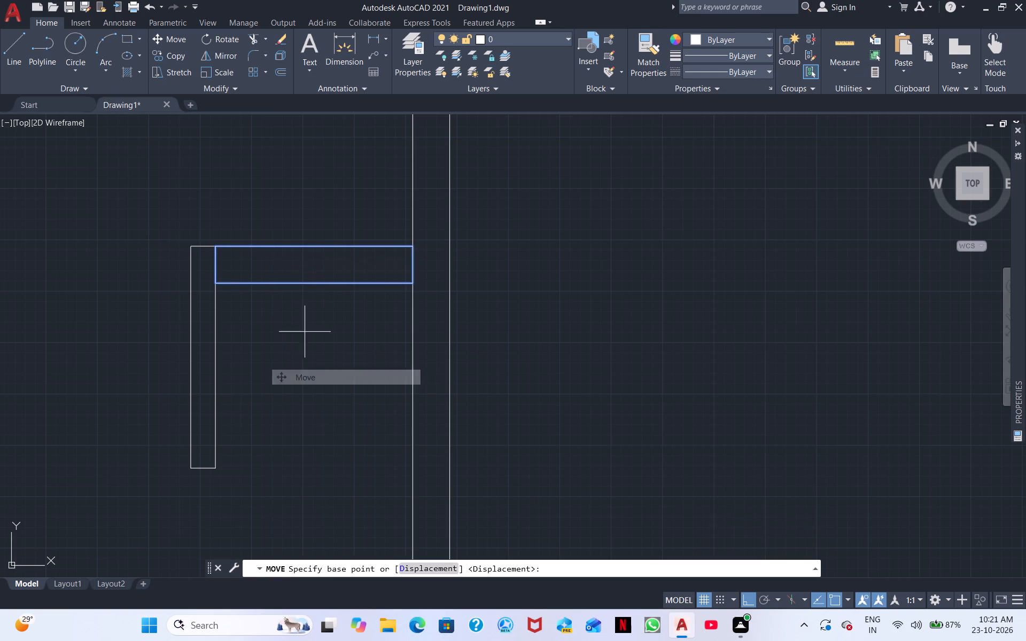
{"action": "left_click", "coordinate": [315, 269]}
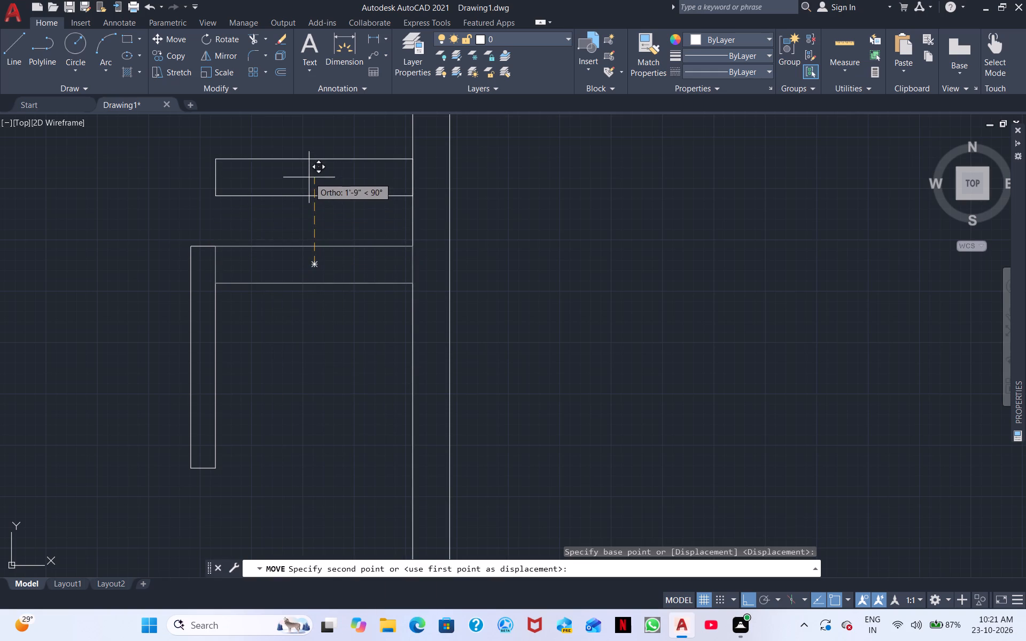
{"action": "left_click", "coordinate": [309, 177]}
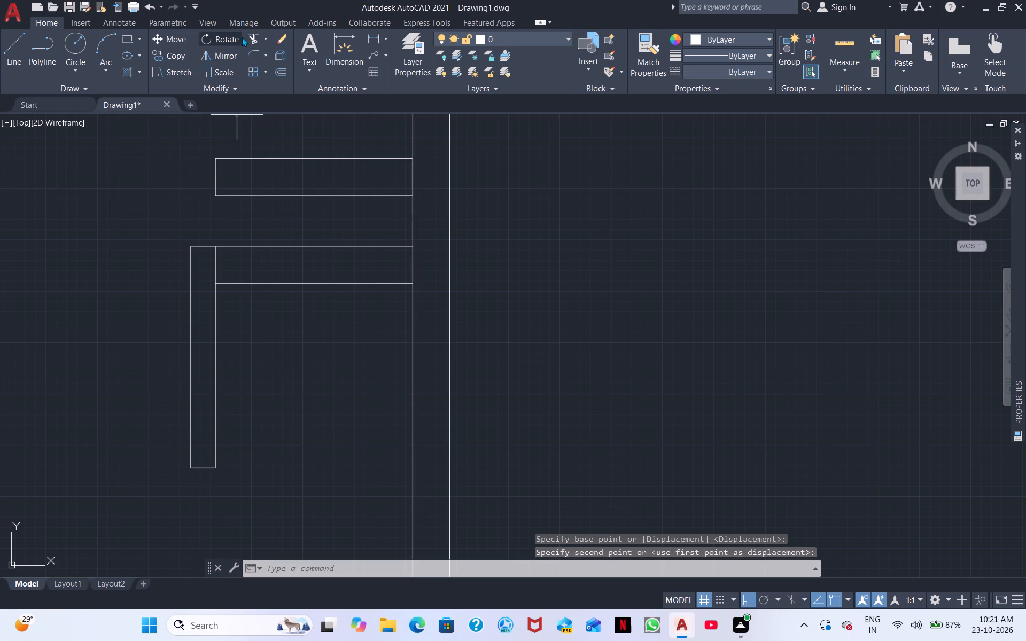
Trim away both faces of the short wall between the 6" partition and the east wall.
{"action": "left_click", "coordinate": [253, 34]}
{"action": "left_click", "coordinate": [285, 247]}
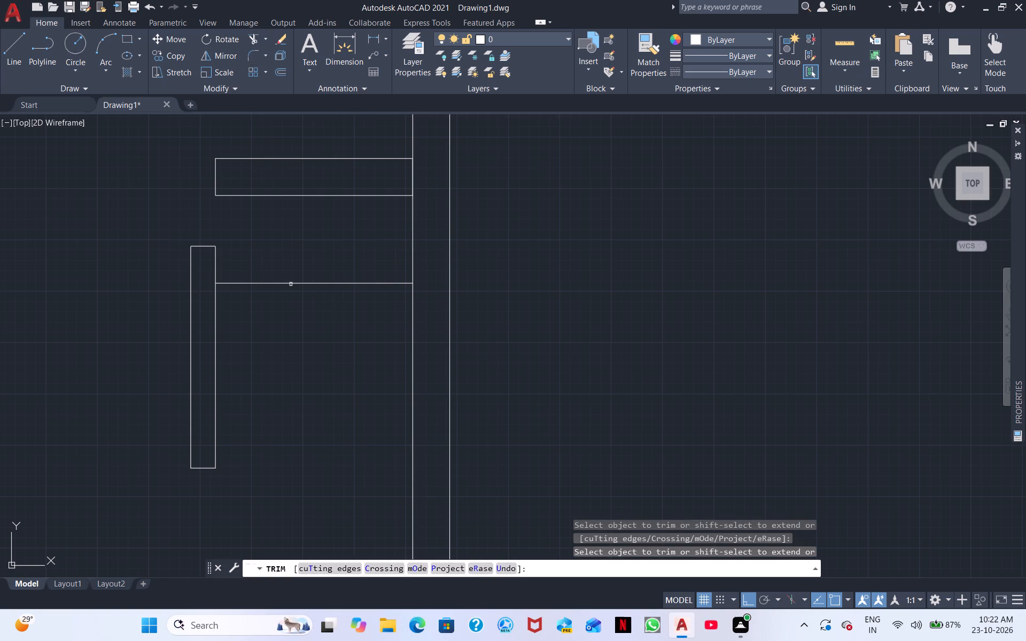
{"action": "left_click", "coordinate": [293, 282]}
{"action": "right_click", "coordinate": [293, 282]}
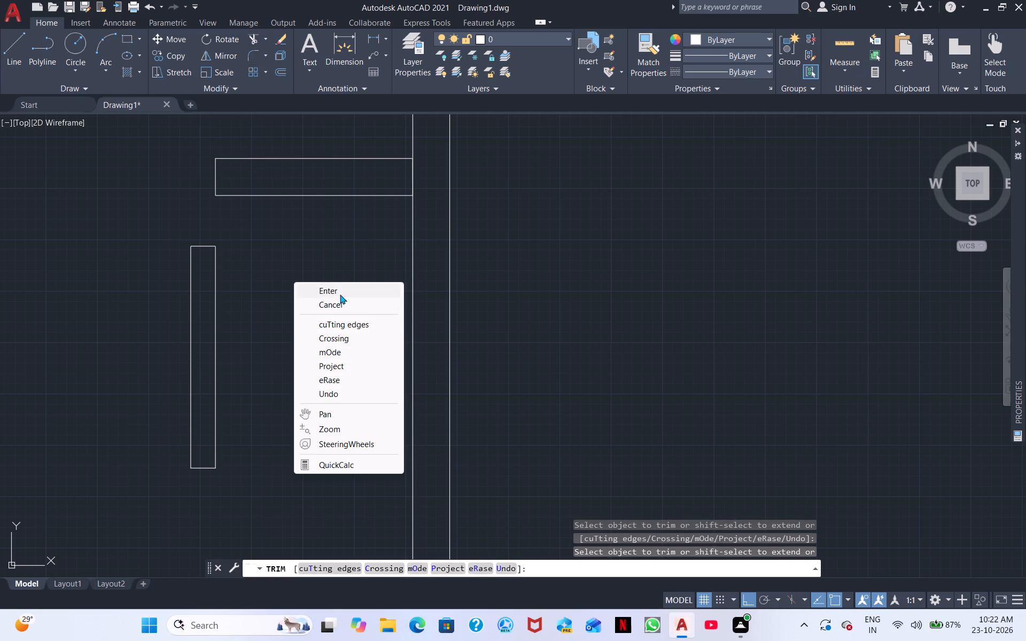
{"action": "left_click", "coordinate": [340, 294]}
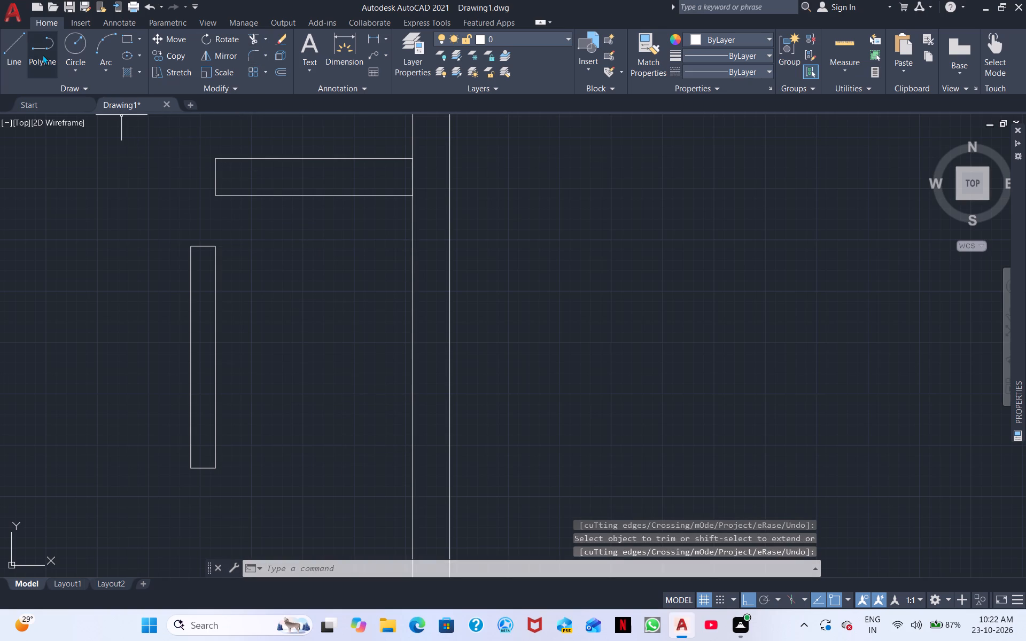
Draw a narrower rectangle inside the short window outline, from its west edge to the inner face of the east wall.
{"action": "left_click", "coordinate": [131, 41]}
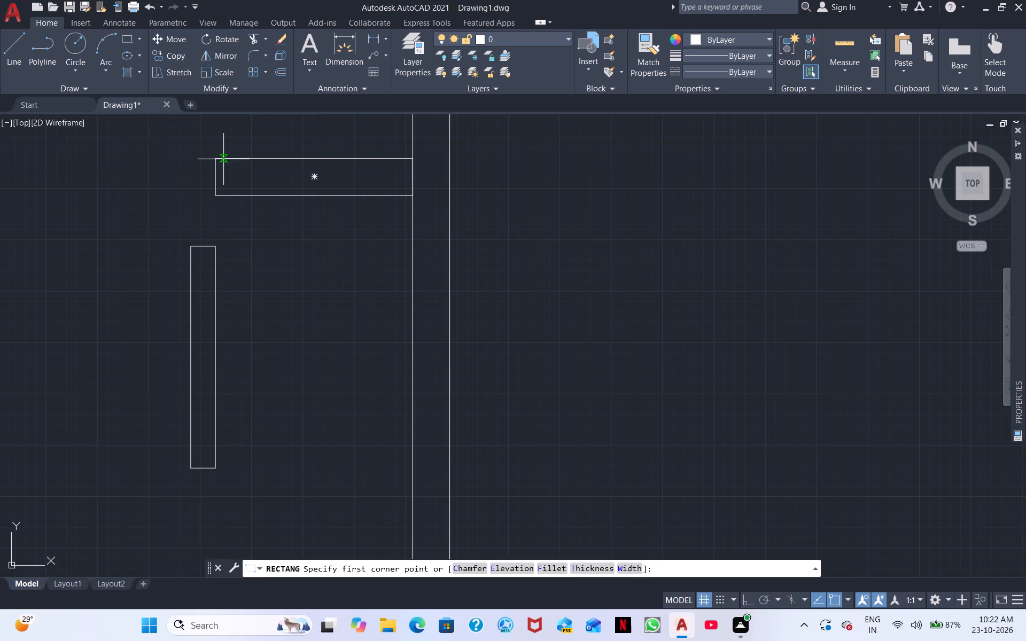
{"action": "scroll", "coordinate": [207, 171], "scroll_direction": "up", "scroll_amount": 3}
{"action": "left_click", "coordinate": [226, 159]}
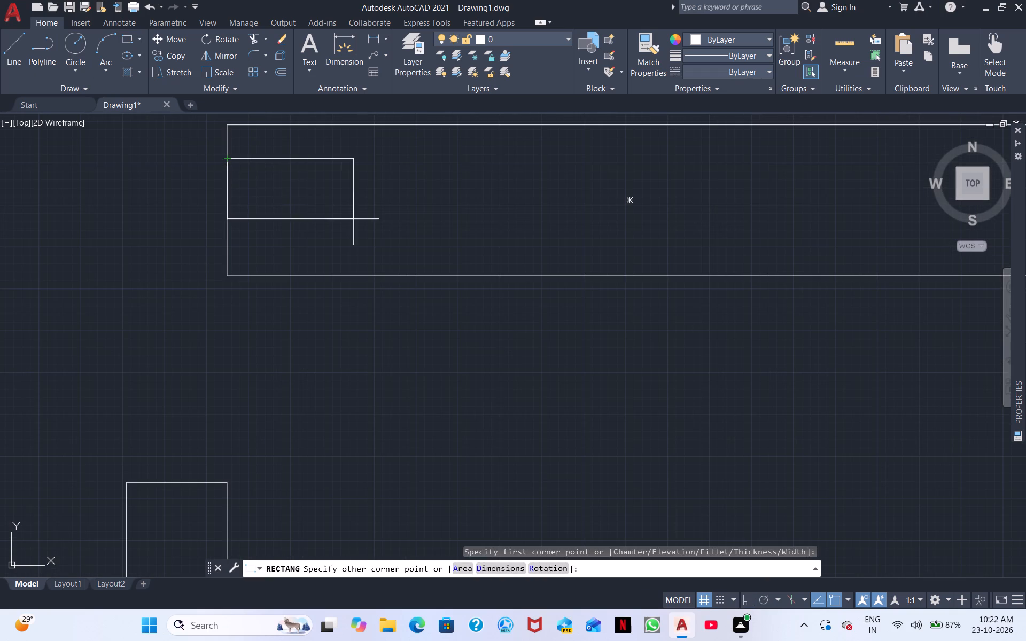
{"action": "middle_click_drag", "start_coordinate": [388, 225], "coordinate": [0, 256]}
{"action": "scroll", "coordinate": [5, 252], "scroll_direction": "down", "scroll_amount": 2}
{"action": "middle_click_drag", "start_coordinate": [176, 240], "coordinate": [211, 240]}
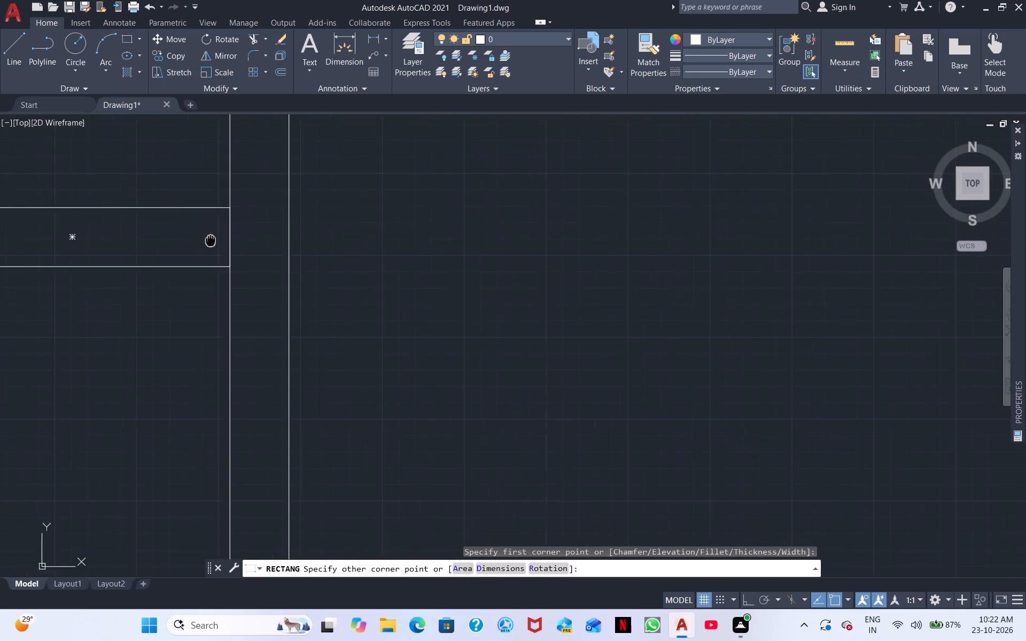
{"action": "middle_click_drag", "start_coordinate": [211, 240], "coordinate": [452, 159]}
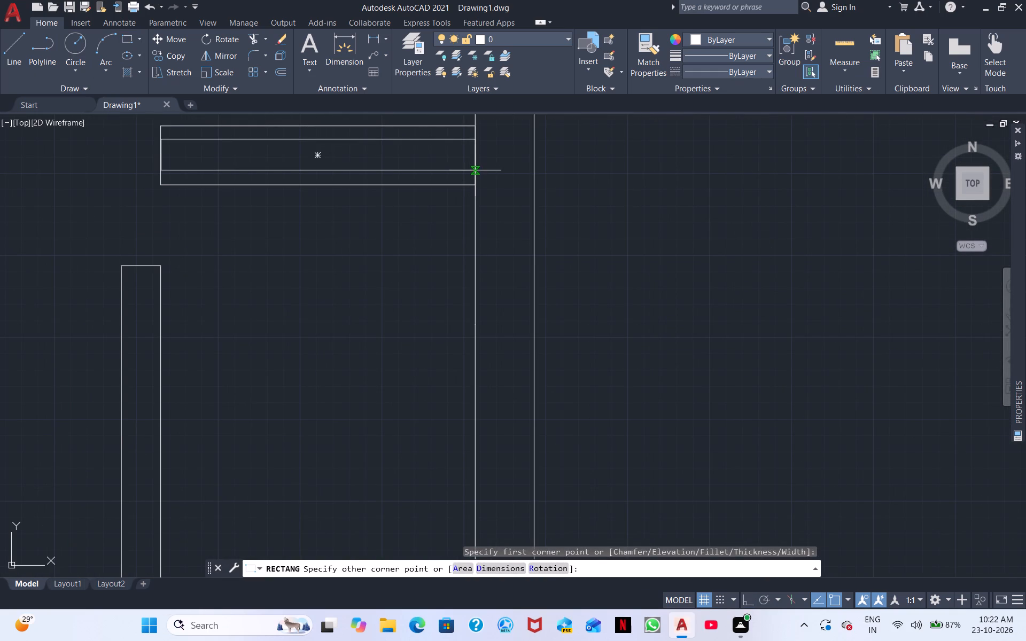
{"action": "left_click", "coordinate": [476, 170]}
{"action": "scroll", "coordinate": [408, 234], "scroll_direction": "down", "scroll_amount": 2}
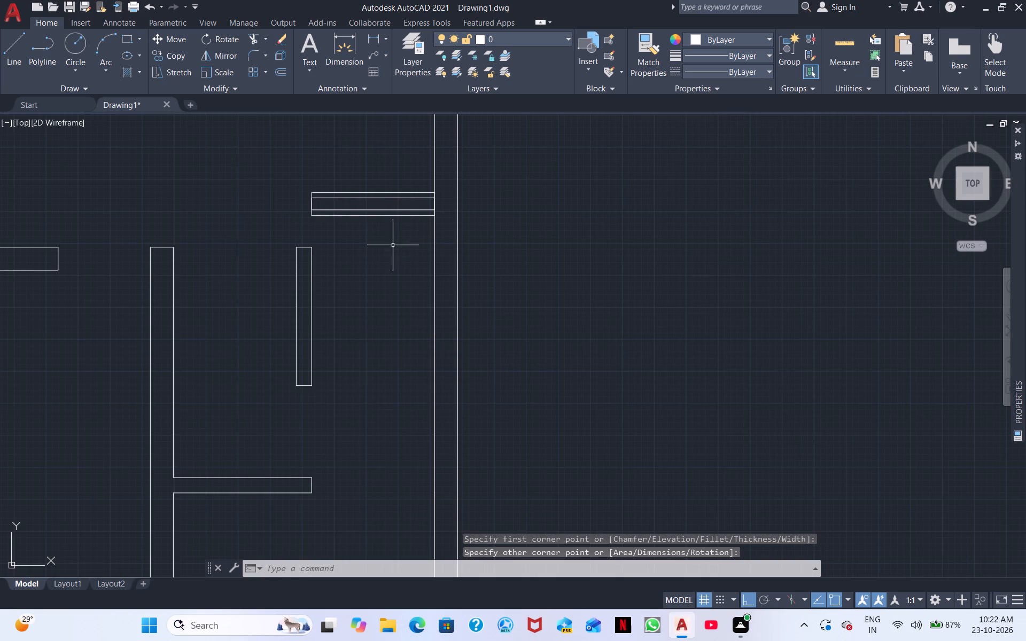
Move both nested window rectangles straight south to line up with the north end of the 6" partition.
{"action": "left_click", "coordinate": [394, 244]}
{"action": "left_click", "coordinate": [325, 168]}
{"action": "right_click", "coordinate": [324, 173]}
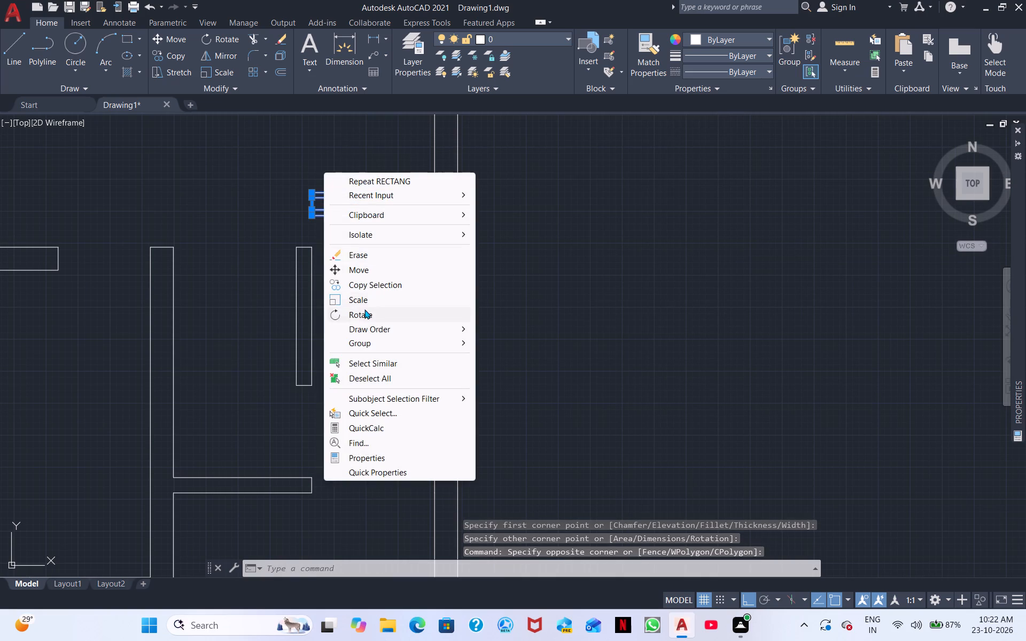
{"action": "left_click", "coordinate": [370, 271]}
{"action": "scroll", "coordinate": [336, 259], "scroll_direction": "up", "scroll_amount": 3}
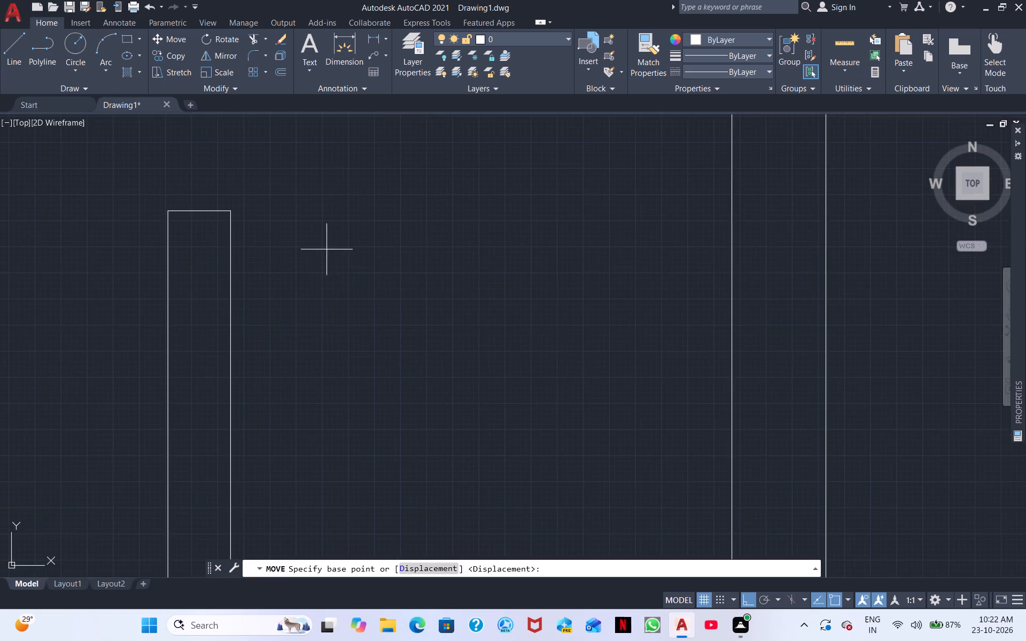
{"action": "middle_click_drag", "start_coordinate": [327, 260], "coordinate": [399, 570]}
{"action": "left_click", "coordinate": [304, 300]}
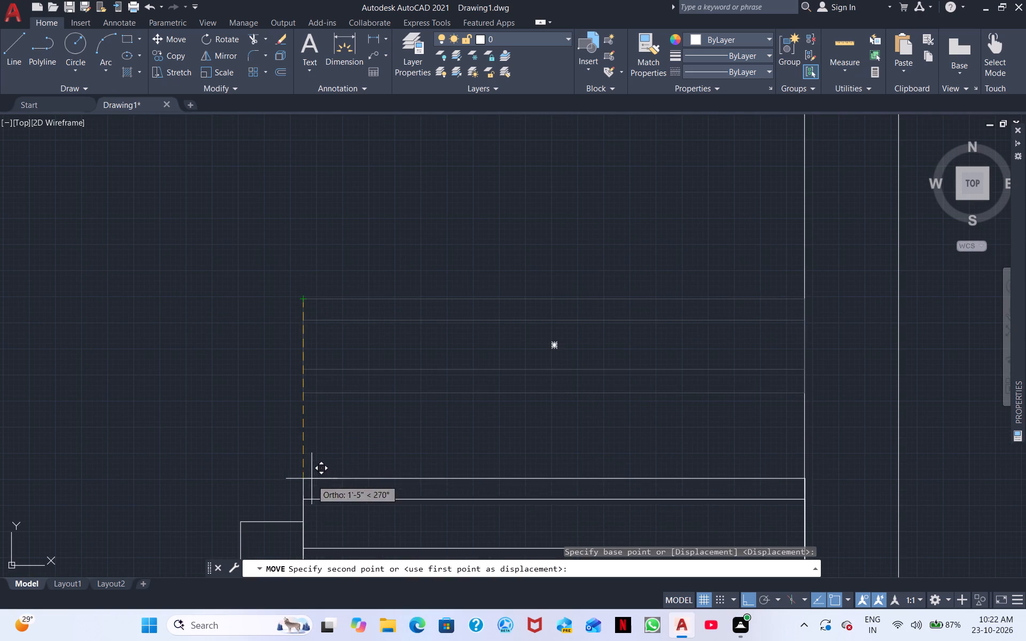
{"action": "left_click", "coordinate": [301, 519]}
{"action": "scroll", "coordinate": [327, 489], "scroll_direction": "down", "scroll_amount": 2}
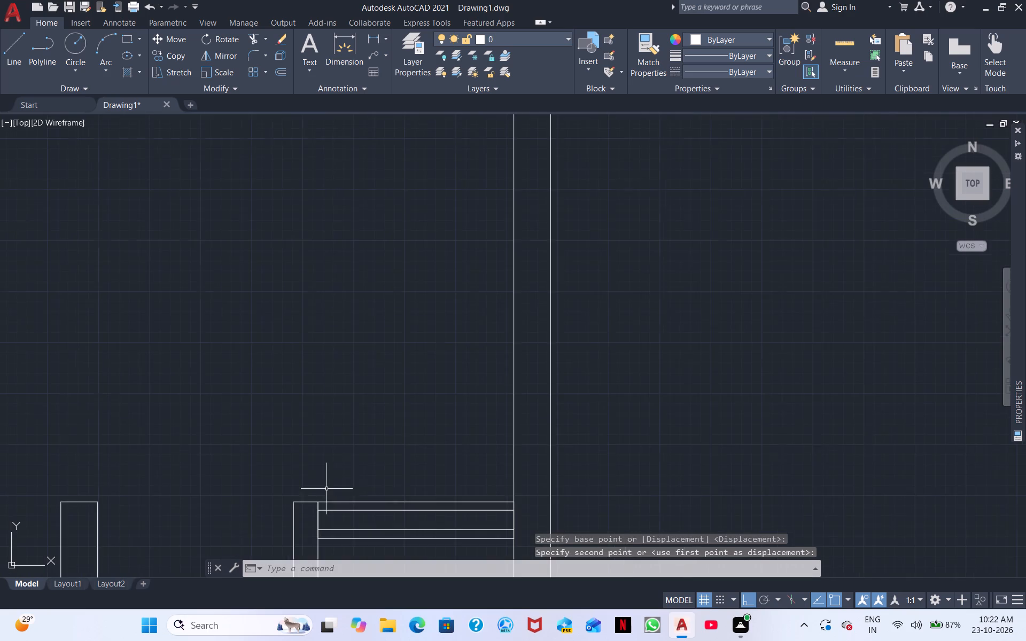
Examine the repositioned window, the nearby partitions in the southeast corner and the overall house plan.
{"action": "middle_click_drag", "start_coordinate": [350, 447], "coordinate": [385, 287]}
{"action": "scroll", "coordinate": [376, 419], "scroll_direction": "up", "scroll_amount": 1}
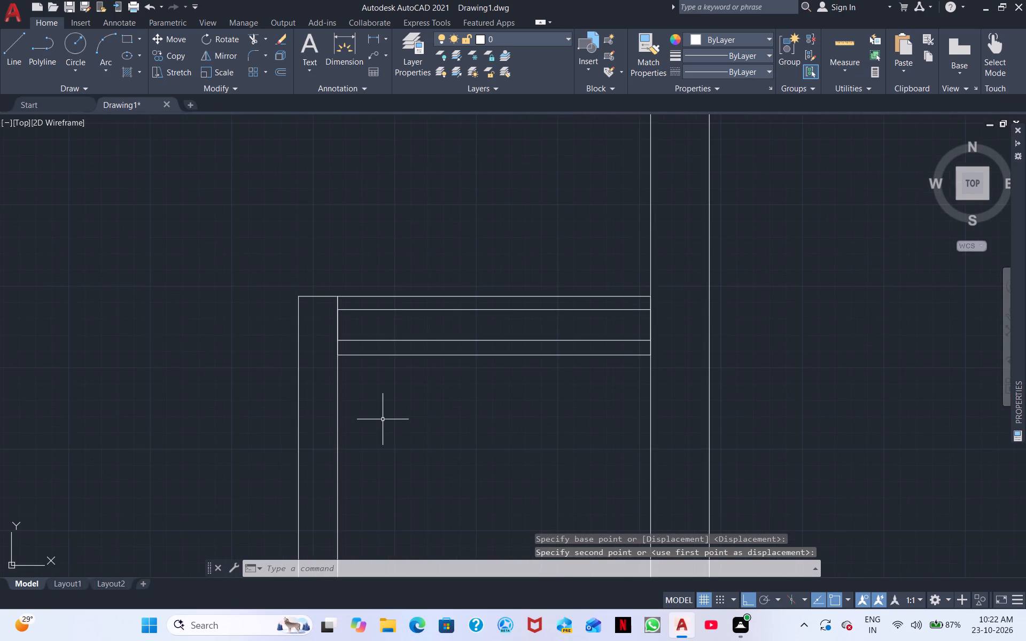
{"action": "scroll", "coordinate": [383, 419], "scroll_direction": "down", "scroll_amount": 1}
{"action": "middle_click_drag", "start_coordinate": [383, 419], "coordinate": [382, 311]}
{"action": "scroll", "coordinate": [382, 310], "scroll_direction": "down", "scroll_amount": 1}
{"action": "middle_click_drag", "start_coordinate": [388, 338], "coordinate": [416, 246]}
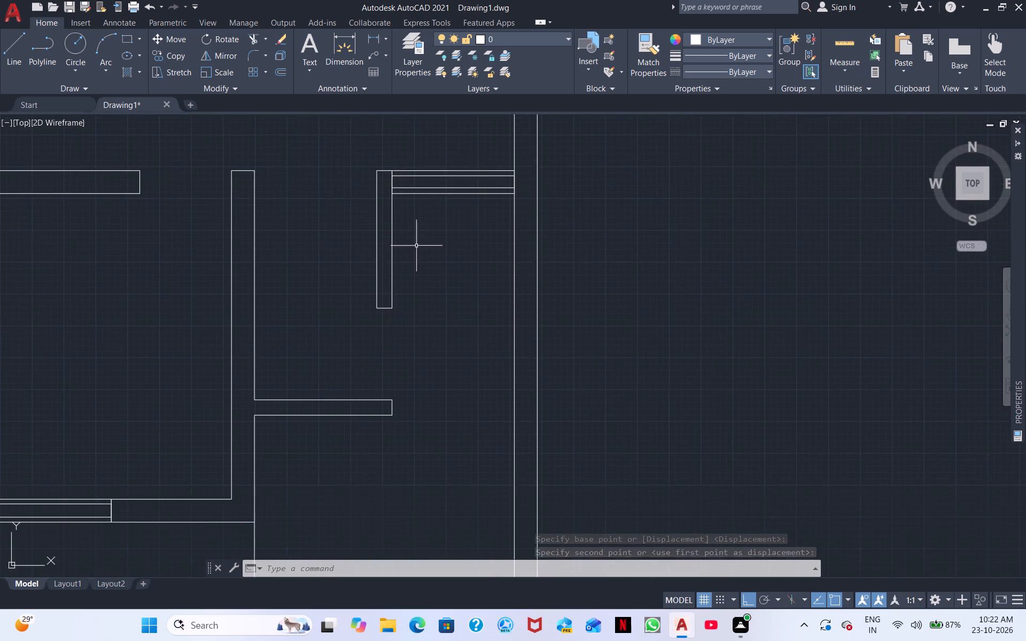
{"action": "scroll", "coordinate": [391, 330], "scroll_direction": "down", "scroll_amount": 1}
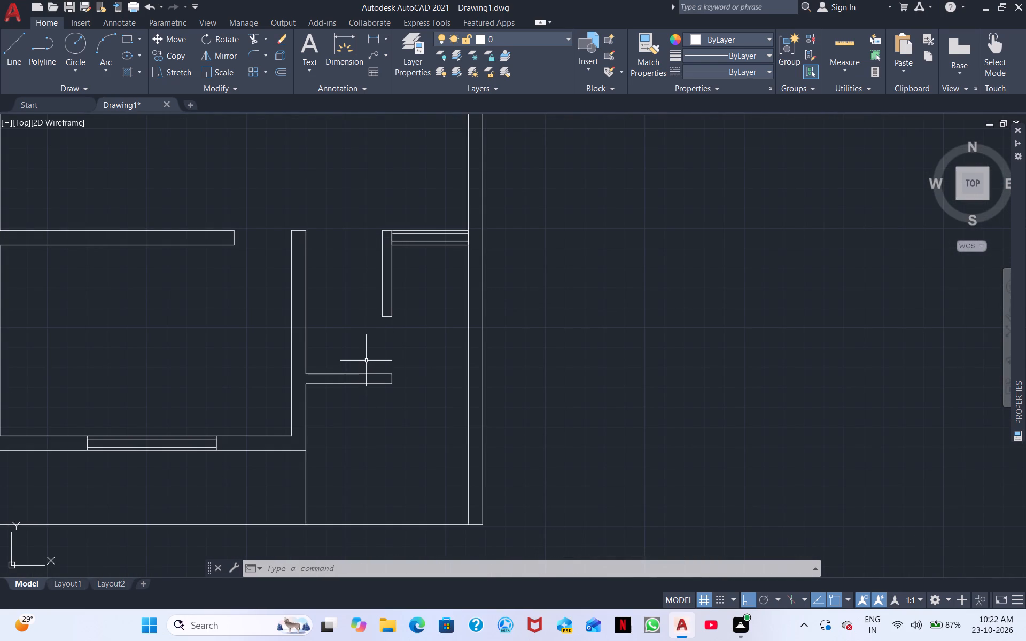
{"action": "middle_click_drag", "start_coordinate": [418, 345], "coordinate": [360, 351]}
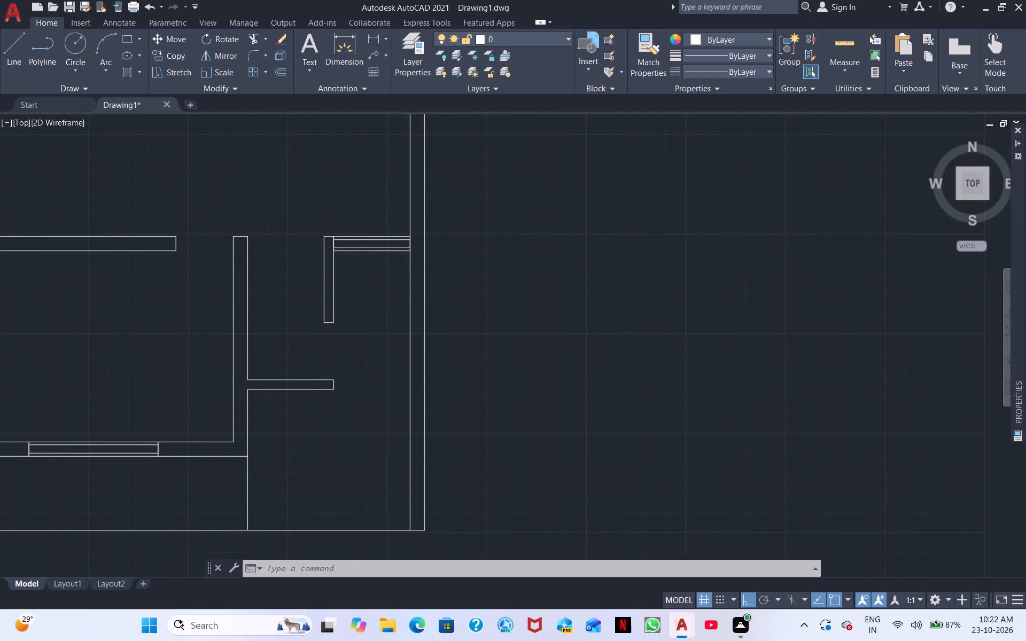
{"action": "scroll", "coordinate": [316, 374], "scroll_direction": "down", "scroll_amount": 2}
{"action": "middle_click_drag", "start_coordinate": [328, 382], "coordinate": [390, 381]}
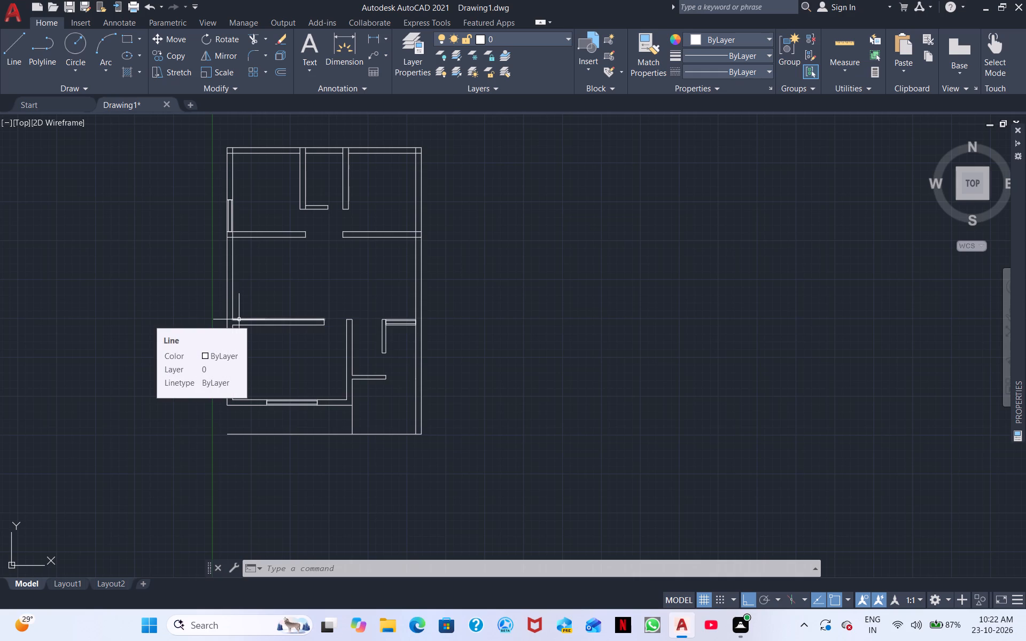
Copy the west wall window's outer and inner rectangles straight east to the empty area beyond the east wall.
{"action": "scroll", "coordinate": [219, 286], "scroll_direction": "up", "scroll_amount": 3}
{"action": "middle_click_drag", "start_coordinate": [234, 271], "coordinate": [121, 637]}
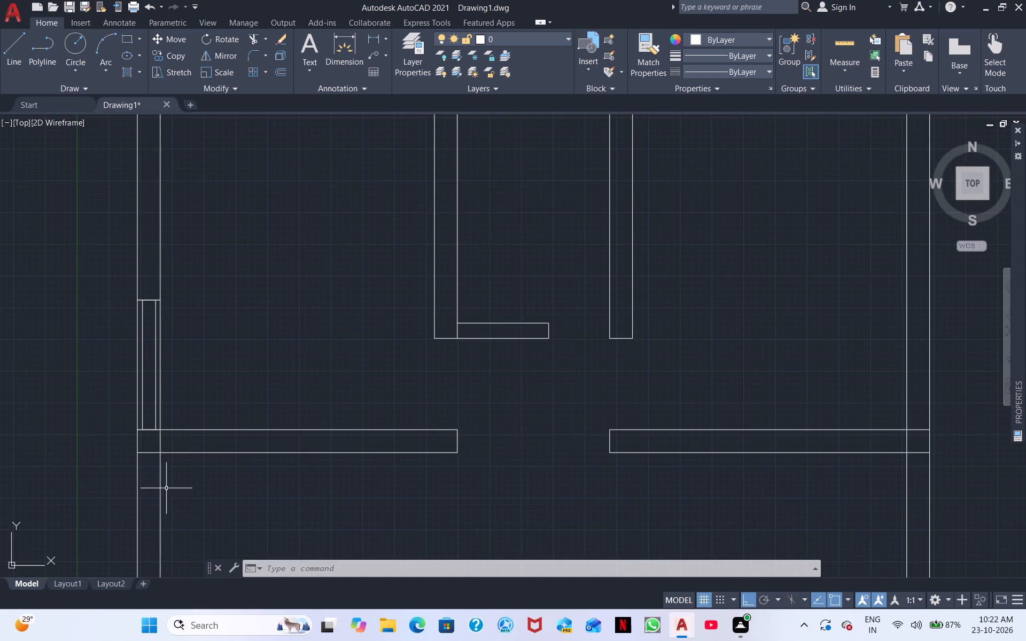
{"action": "middle_click_drag", "start_coordinate": [196, 431], "coordinate": [336, 397]}
{"action": "left_click", "coordinate": [300, 363]}
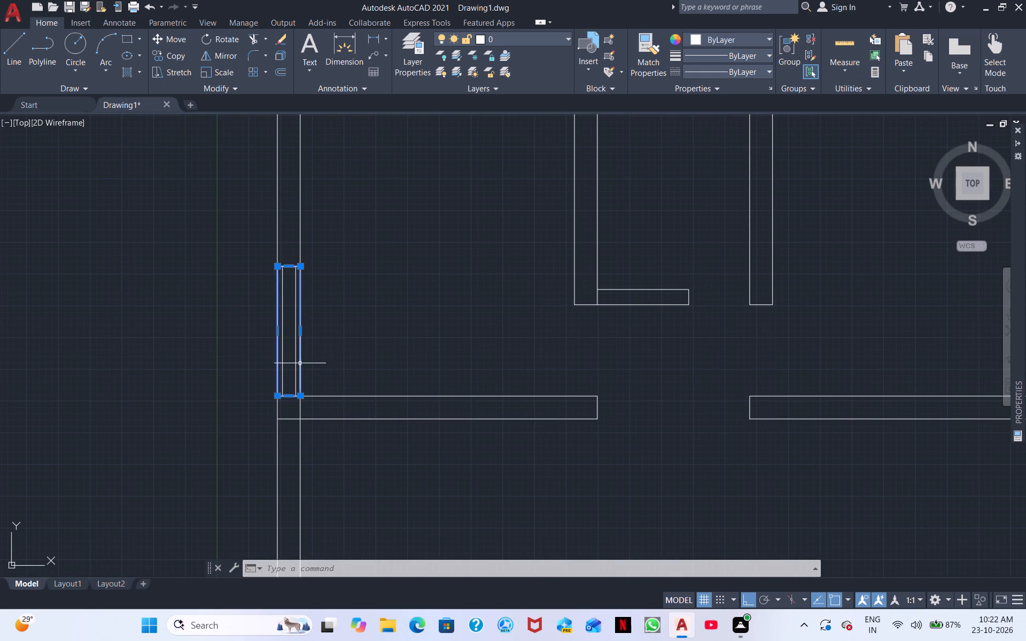
{"action": "left_click", "coordinate": [296, 370]}
{"action": "right_click", "coordinate": [331, 359]}
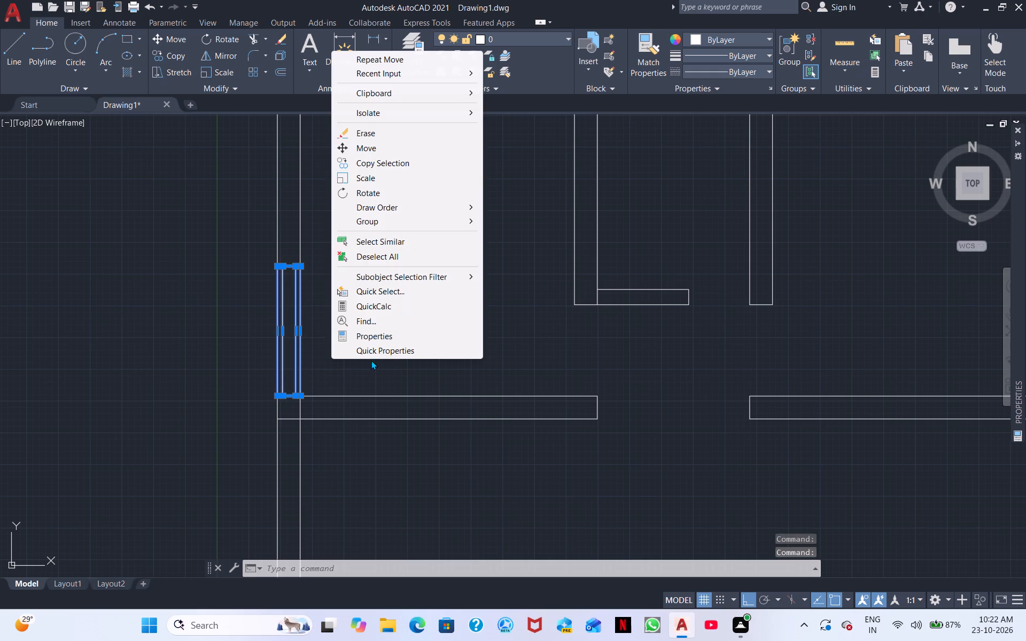
{"action": "left_click", "coordinate": [384, 167]}
{"action": "left_click", "coordinate": [289, 335]}
{"action": "middle_click_drag", "start_coordinate": [462, 398], "coordinate": [0, 199]}
{"action": "scroll", "coordinate": [0, 199], "scroll_direction": "down", "scroll_amount": 2}
{"action": "left_click", "coordinate": [300, 288]}
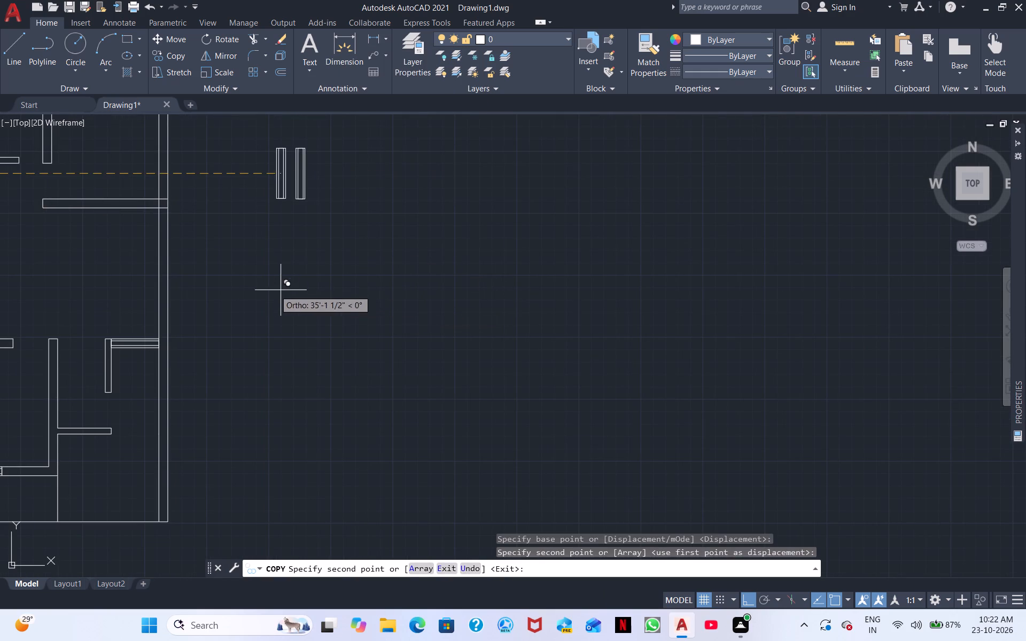
{"action": "scroll", "coordinate": [264, 287], "scroll_direction": "down", "scroll_amount": 2}
{"action": "right_click", "coordinate": [367, 316]}
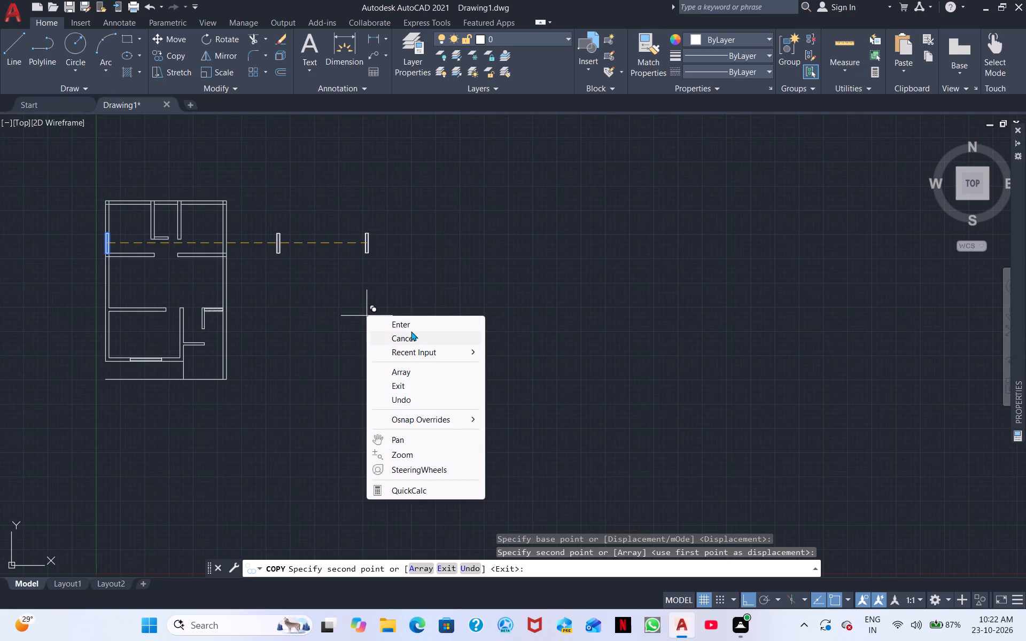
{"action": "left_click", "coordinate": [414, 338]}
Move the copied window, with Ortho off, into the middle room just inside the east wall.
{"action": "scroll", "coordinate": [287, 265], "scroll_direction": "up", "scroll_amount": 1}
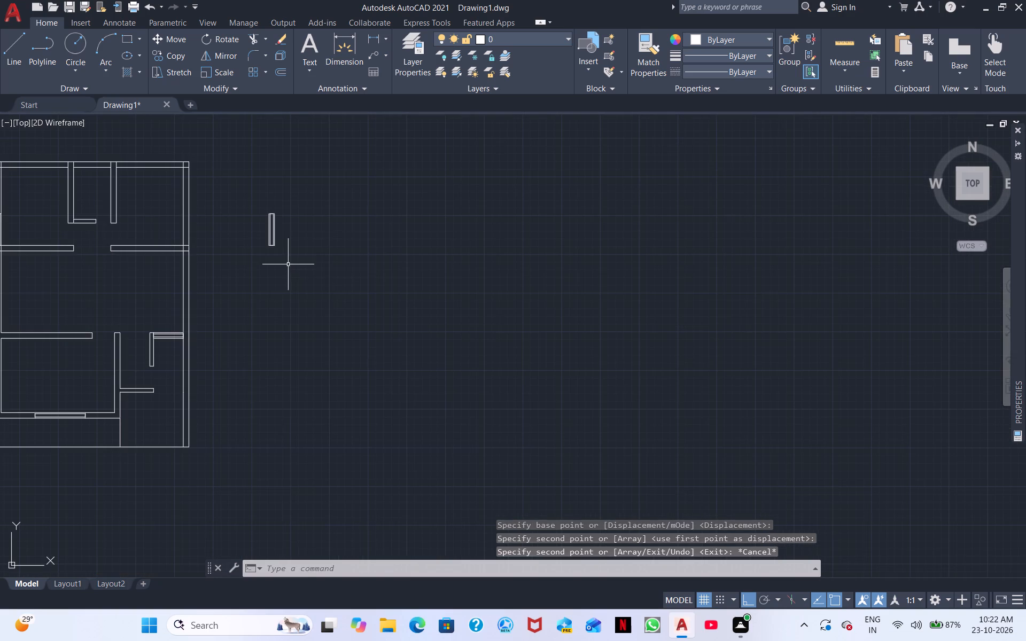
{"action": "left_click_drag", "start_coordinate": [288, 264], "coordinate": [371, 286]}
{"action": "left_click", "coordinate": [269, 194]}
{"action": "middle_click_drag", "start_coordinate": [337, 298], "coordinate": [388, 302]}
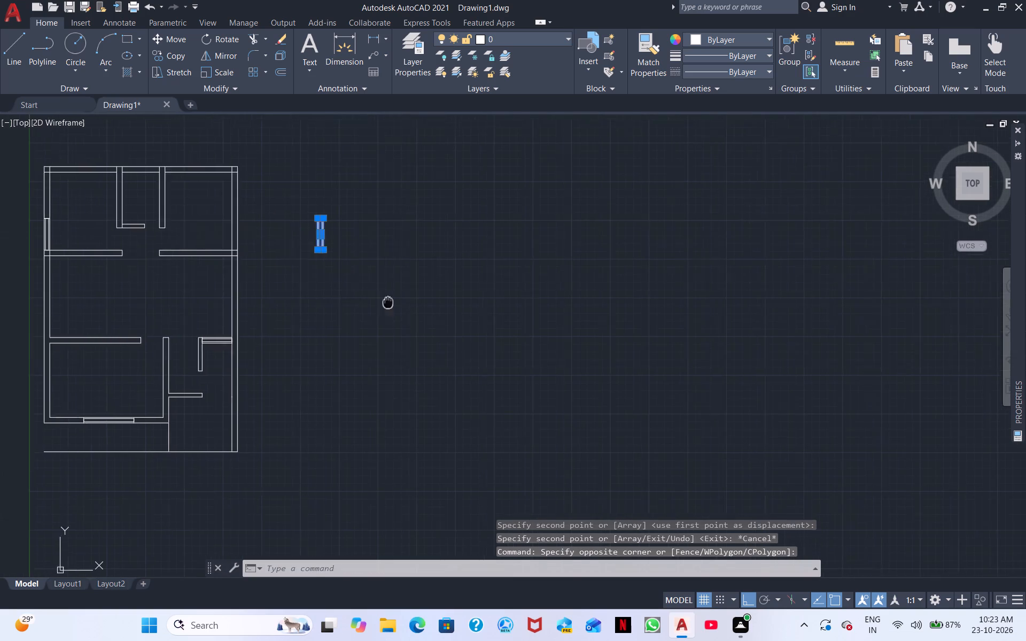
{"action": "middle_click_drag", "start_coordinate": [388, 302], "coordinate": [483, 310]}
{"action": "scroll", "coordinate": [437, 309], "scroll_direction": "up", "scroll_amount": 2}
{"action": "middle_click_drag", "start_coordinate": [344, 310], "coordinate": [498, 286]}
{"action": "scroll", "coordinate": [500, 295], "scroll_direction": "down", "scroll_amount": 1}
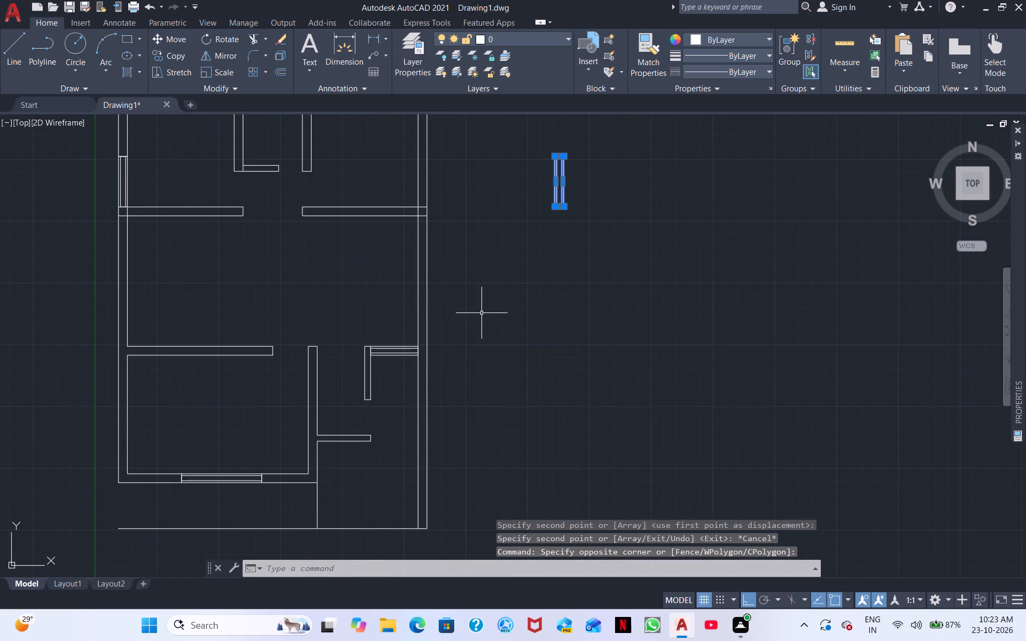
{"action": "right_click", "coordinate": [495, 286]}
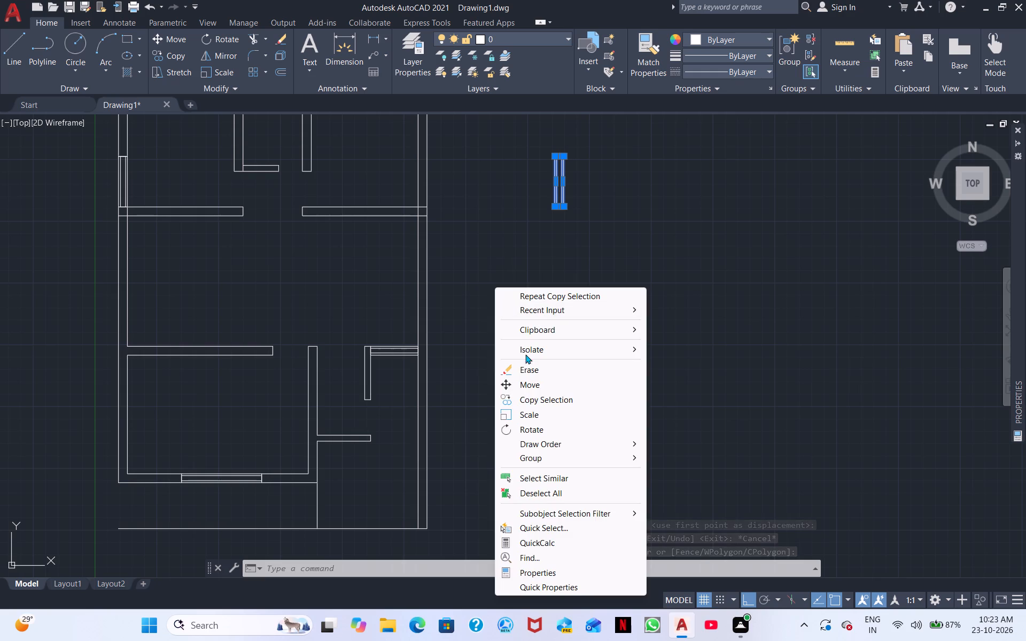
{"action": "left_click", "coordinate": [535, 388]}
{"action": "left_click", "coordinate": [558, 194]}
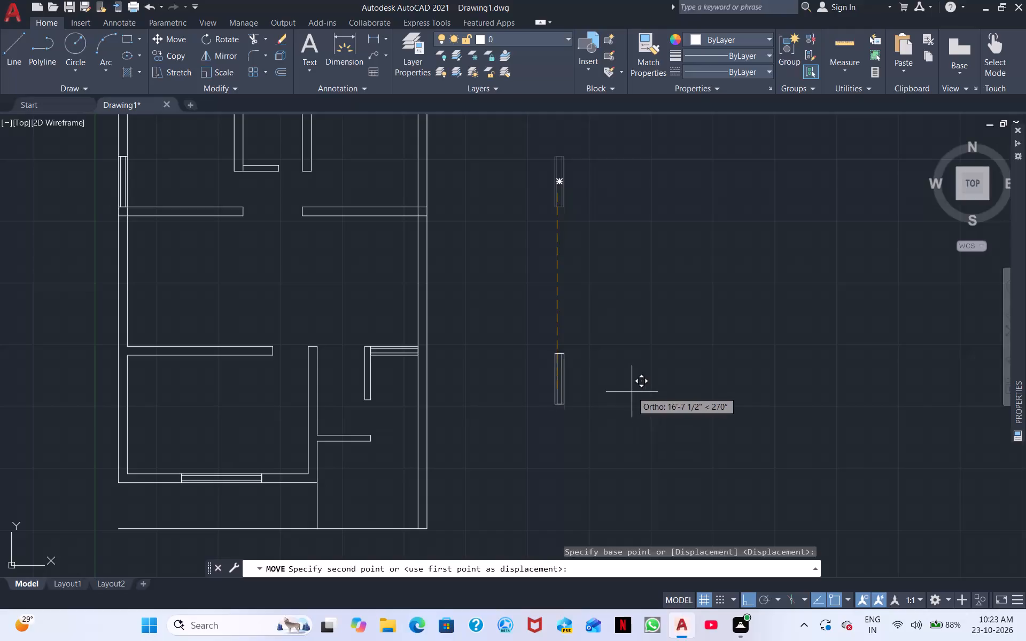
{"action": "left_click", "coordinate": [743, 598]}
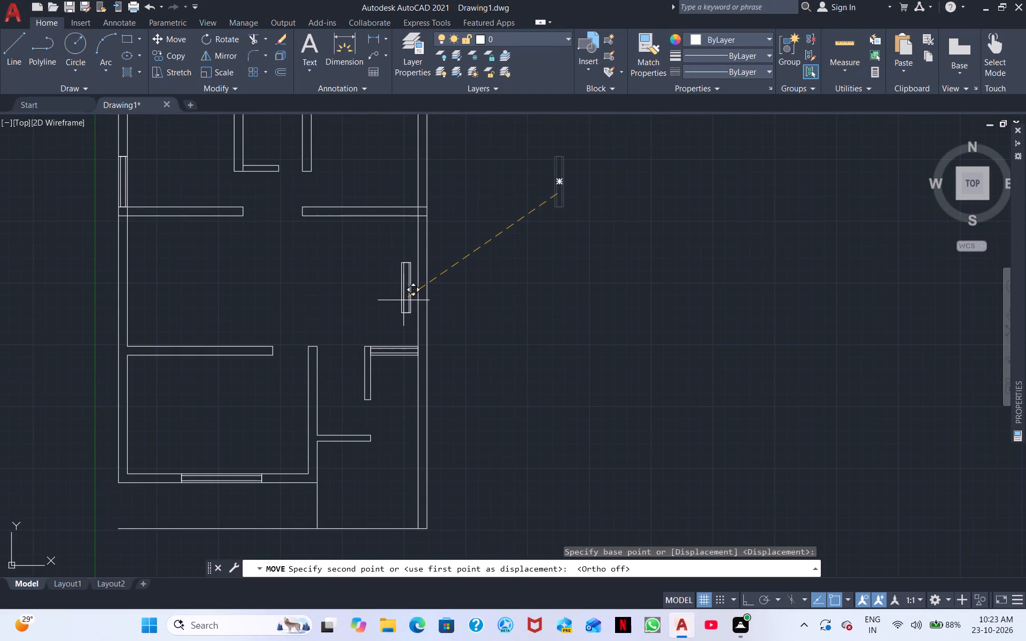
{"action": "left_click", "coordinate": [403, 300]}
Draw a window rectangle across the full thickness of the east wall in the northeast room.
{"action": "scroll", "coordinate": [462, 303], "scroll_direction": "down", "scroll_amount": 1}
{"action": "middle_click_drag", "start_coordinate": [462, 262], "coordinate": [463, 275]}
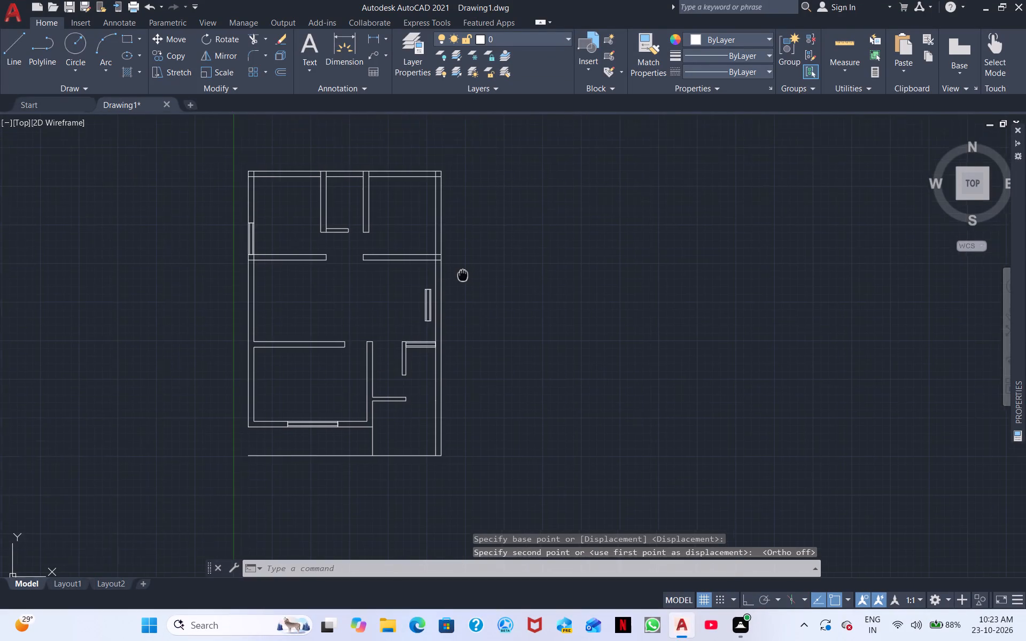
{"action": "middle_click_drag", "start_coordinate": [463, 275], "coordinate": [457, 298]}
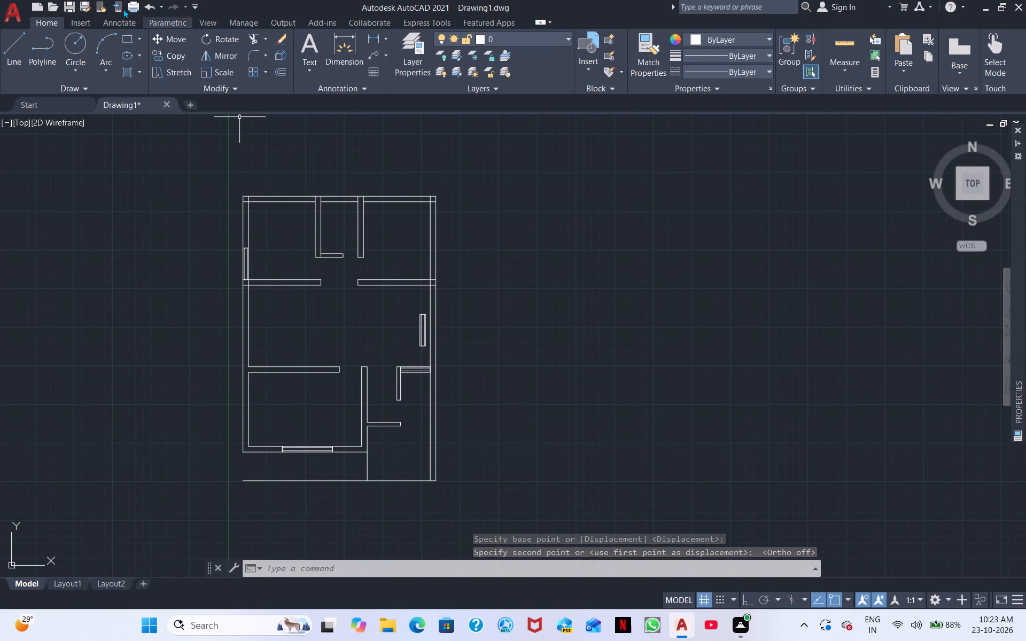
{"action": "left_click", "coordinate": [123, 36]}
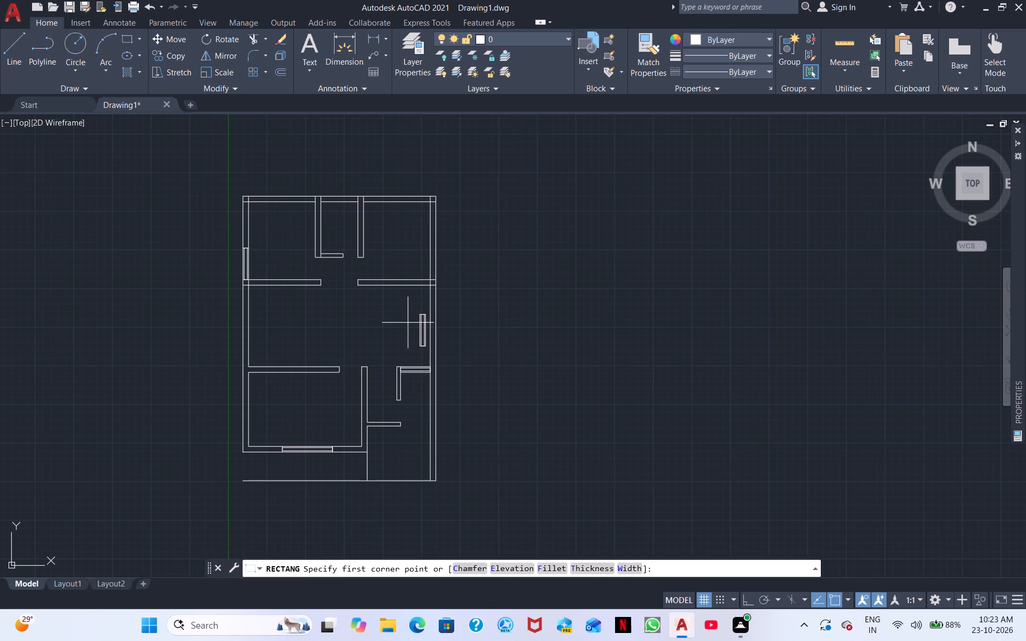
{"action": "scroll", "coordinate": [408, 323], "scroll_direction": "up", "scroll_amount": 1}
{"action": "middle_click_drag", "start_coordinate": [438, 263], "coordinate": [336, 404]}
{"action": "scroll", "coordinate": [352, 301], "scroll_direction": "up", "scroll_amount": 3}
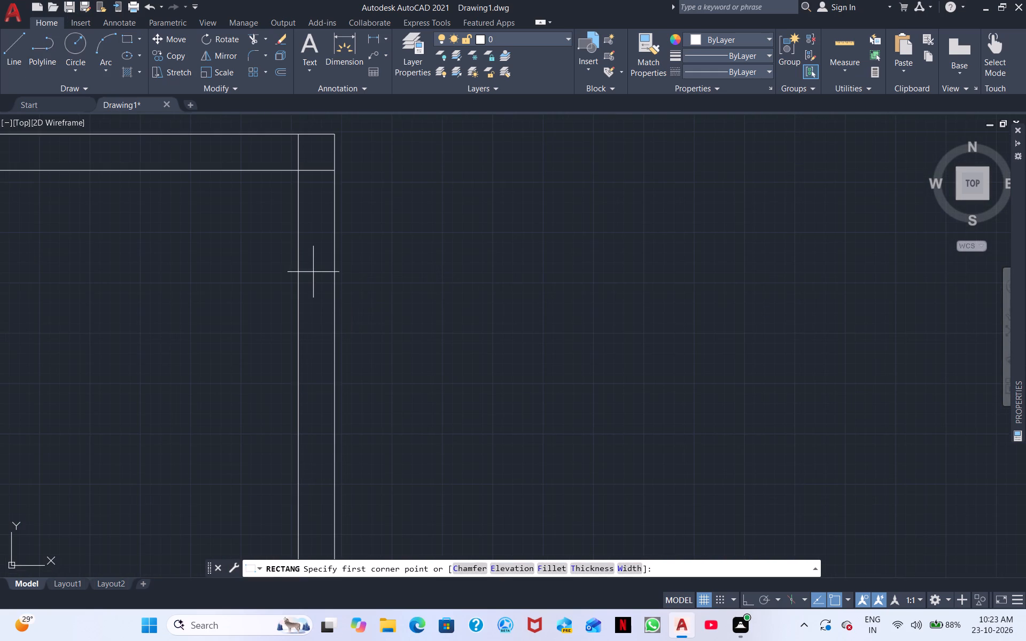
{"action": "left_click", "coordinate": [299, 275]}
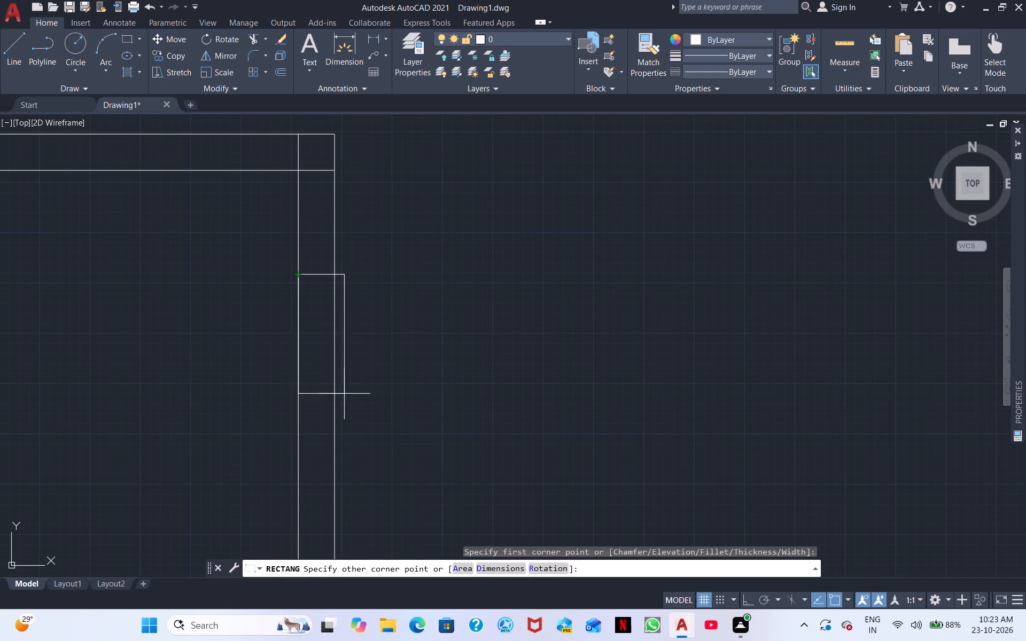
{"action": "middle_click_drag", "start_coordinate": [333, 392], "coordinate": [351, 202]}
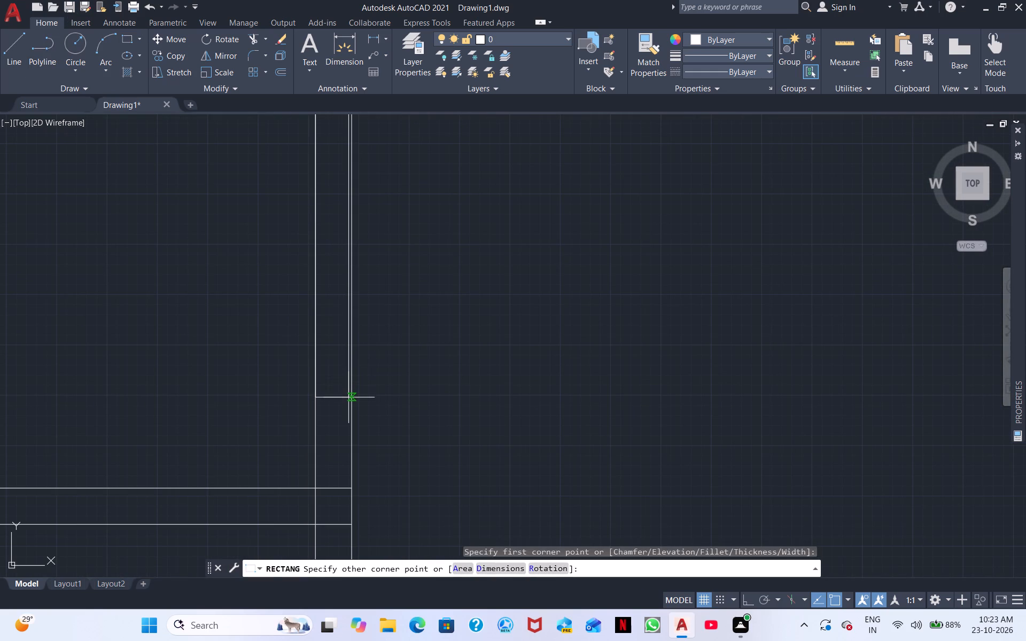
{"action": "middle_click_drag", "start_coordinate": [349, 411], "coordinate": [335, 485]}
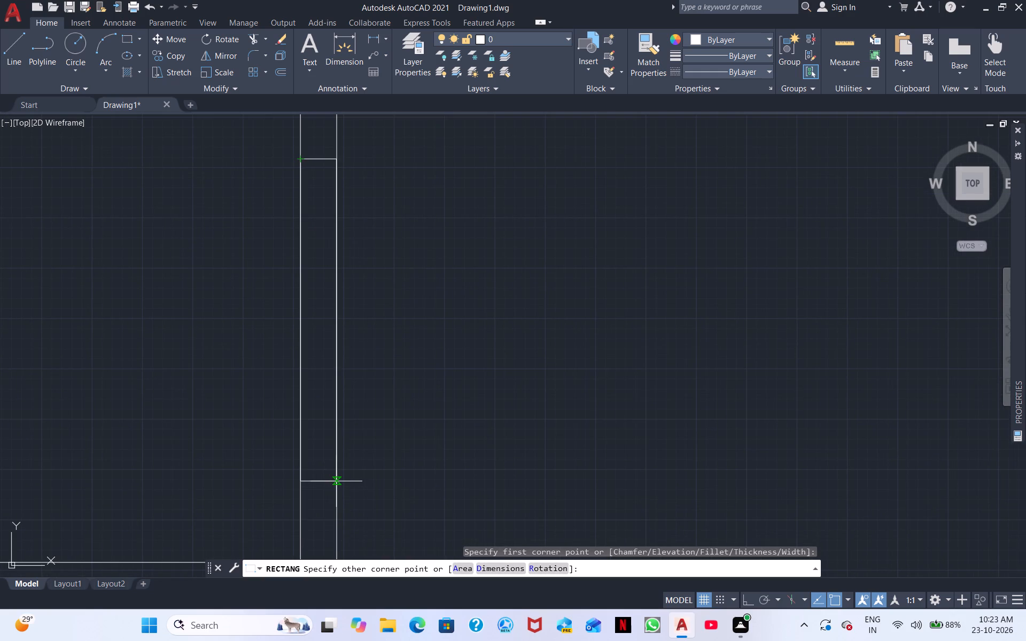
{"action": "scroll", "coordinate": [329, 514], "scroll_direction": "down", "scroll_amount": 1}
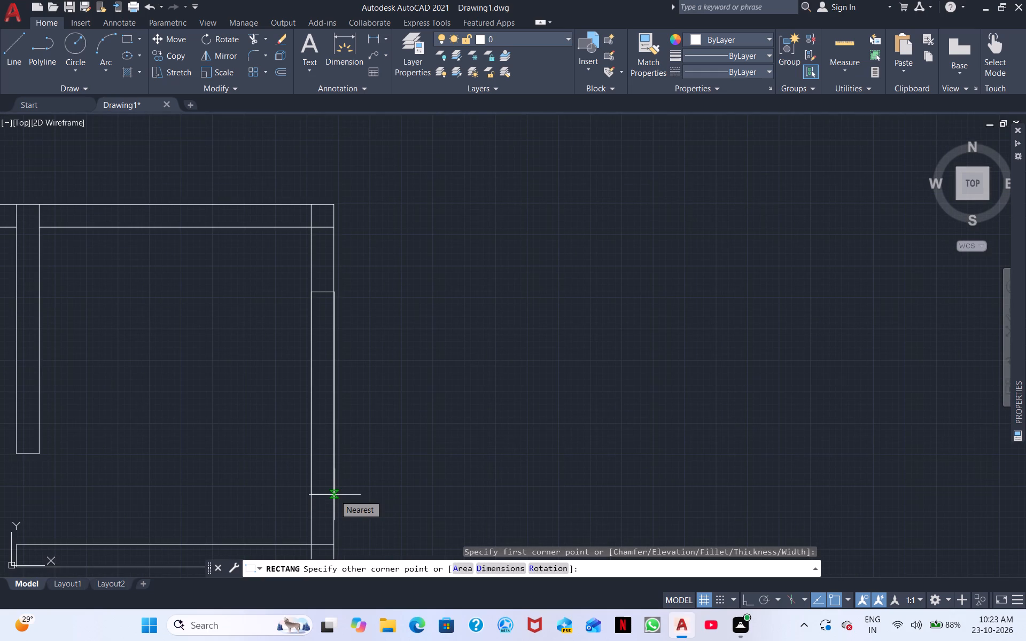
{"action": "left_click", "coordinate": [335, 495]}
Draw a freehand rectangle in the empty area east of the northeast room.
{"action": "right_click", "coordinate": [395, 355]}
{"action": "right_click", "coordinate": [403, 357]}
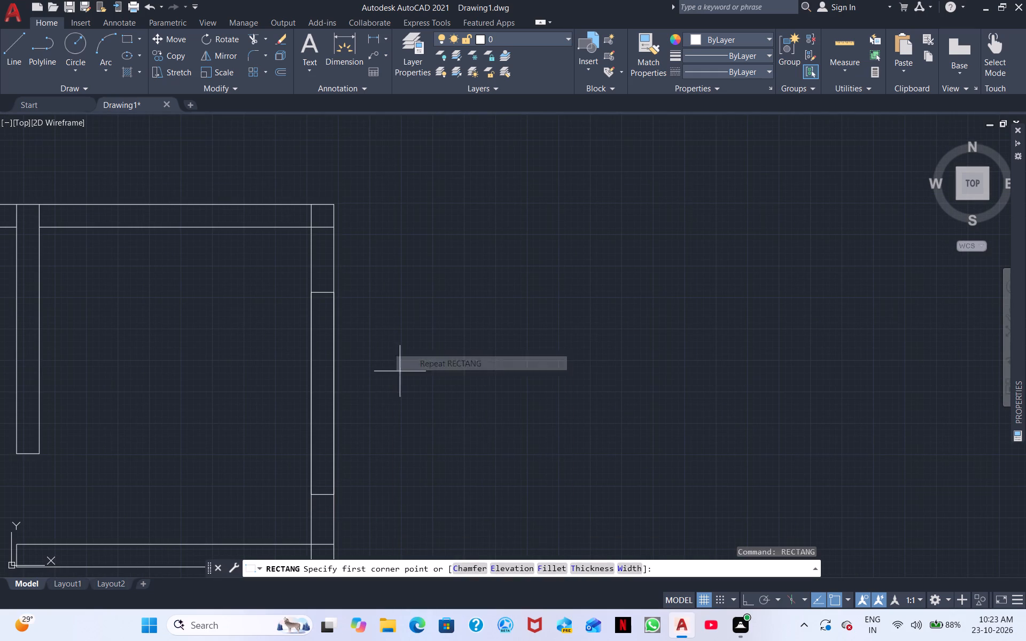
{"action": "right_click_drag", "start_coordinate": [403, 372], "coordinate": [400, 379]}
{"action": "left_click", "coordinate": [423, 385]}
{"action": "right_click_drag", "start_coordinate": [411, 339], "coordinate": [408, 343]}
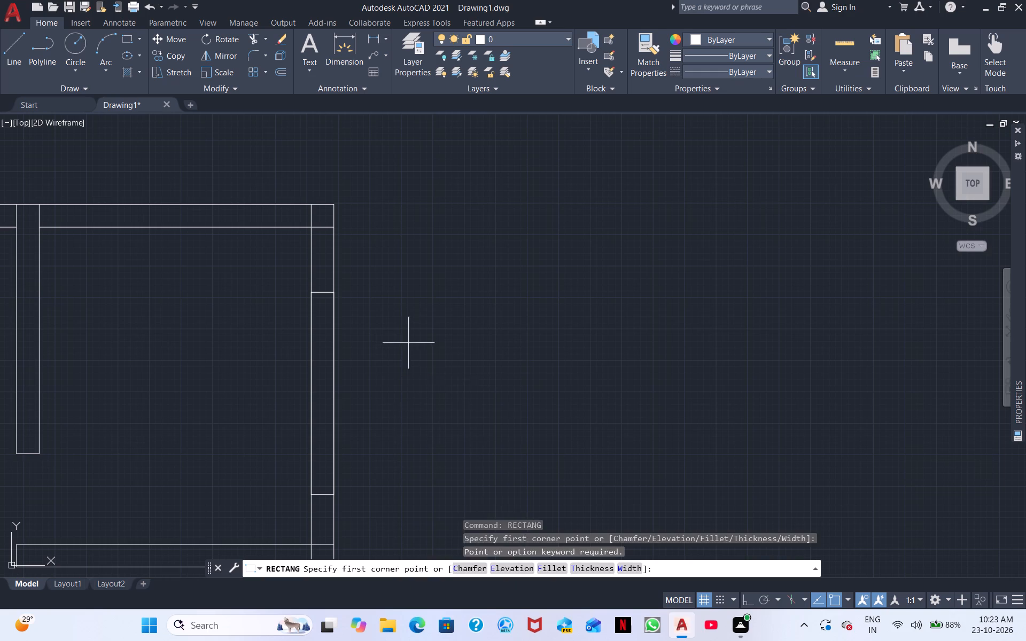
{"action": "right_click_drag", "start_coordinate": [408, 343], "coordinate": [408, 343]}
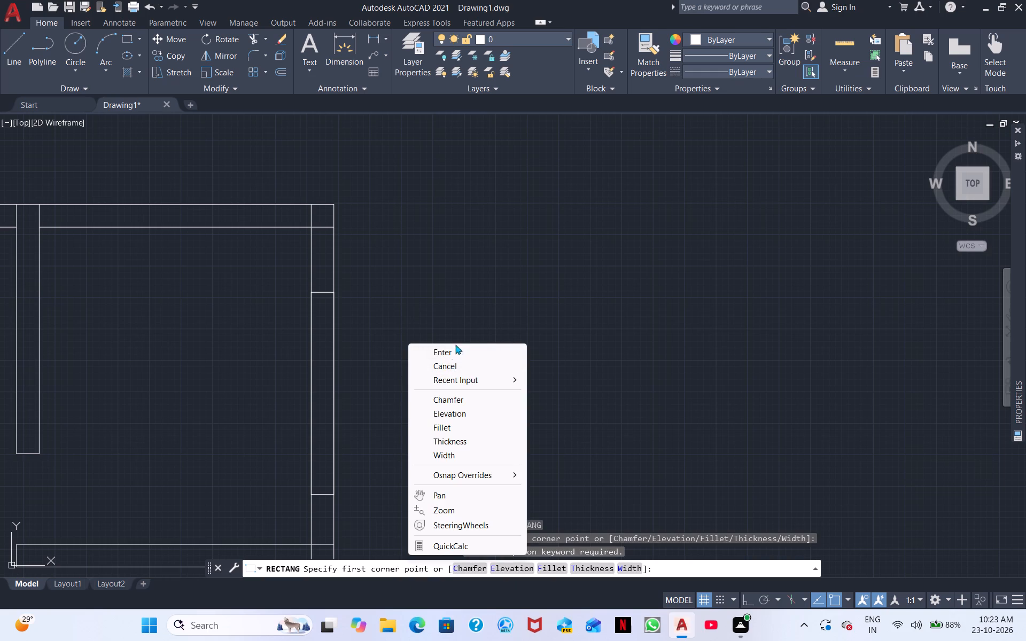
{"action": "left_click", "coordinate": [452, 350]}
{"action": "right_click", "coordinate": [452, 331]}
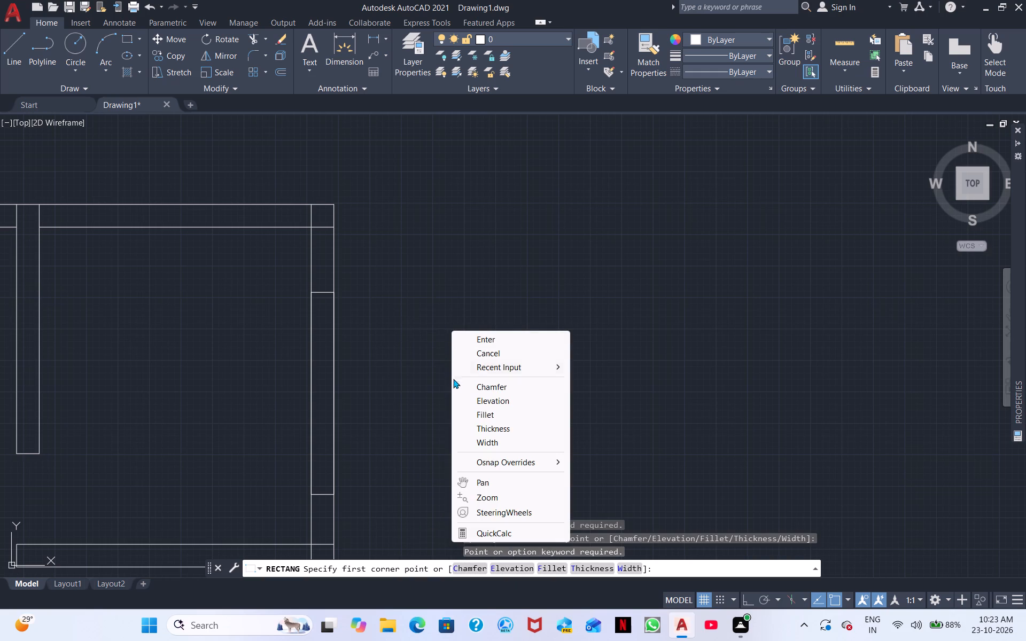
{"action": "left_click", "coordinate": [496, 371]}
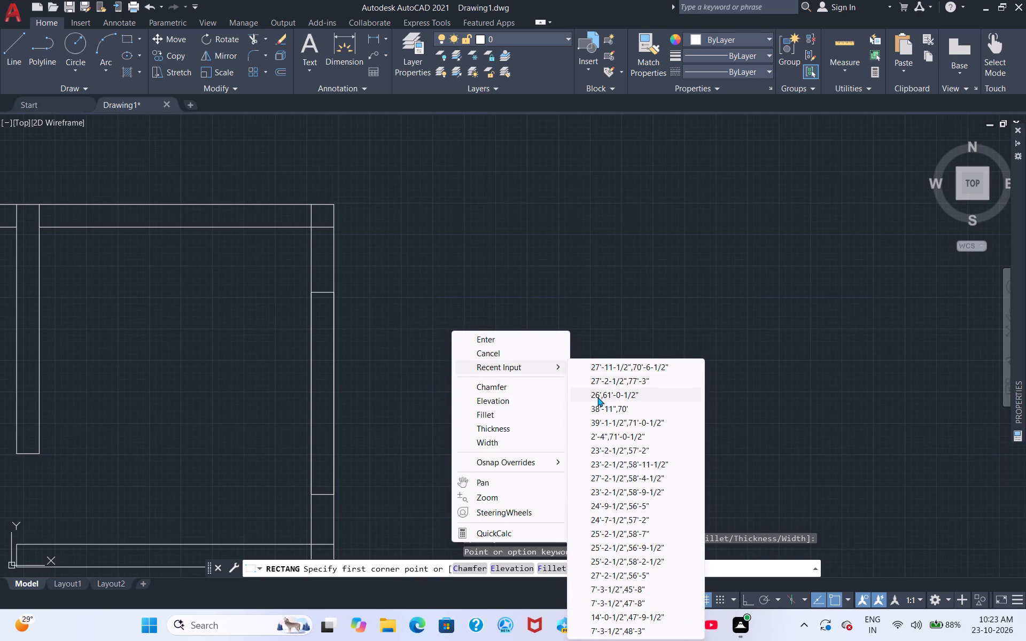
{"action": "left_click", "coordinate": [618, 327]}
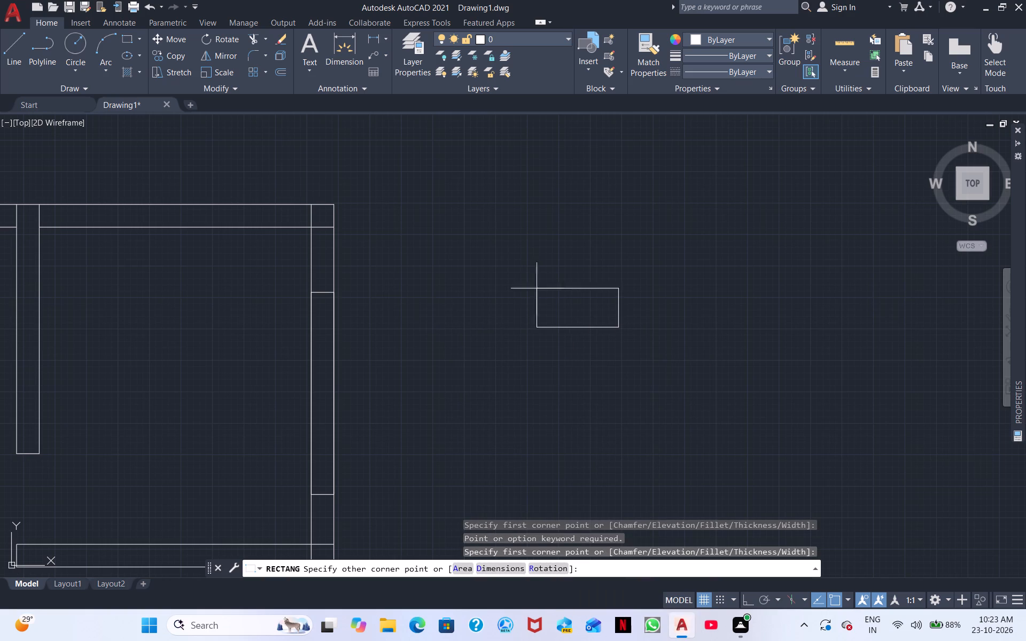
{"action": "left_click", "coordinate": [455, 242]}
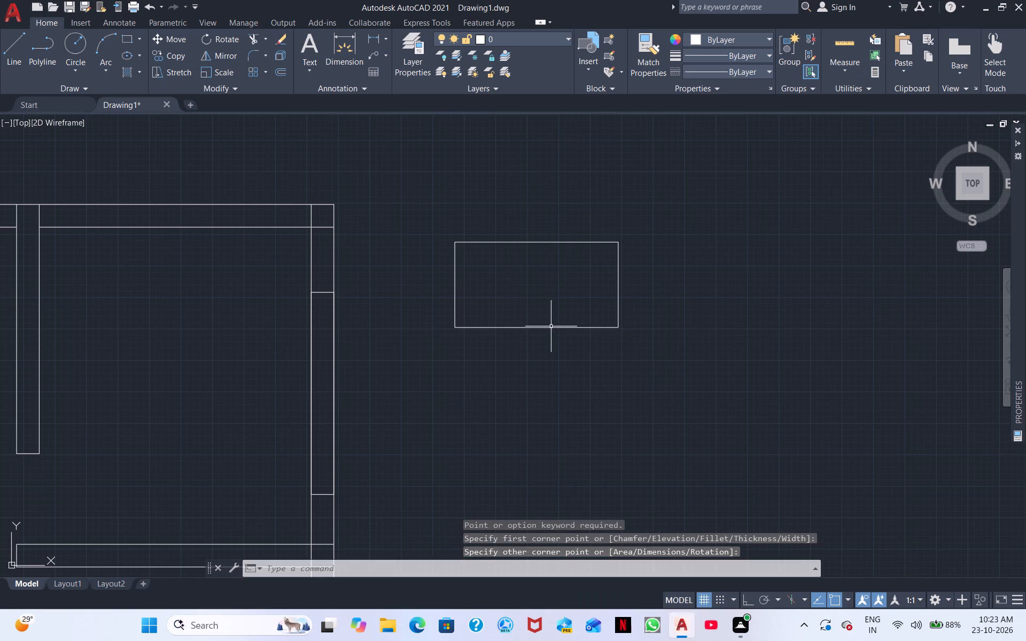
Draw a narrower rectangle inside the northeast room's east wall window, running from its north edge to its south edge.
{"action": "left_click", "coordinate": [551, 326]}
{"action": "right_click", "coordinate": [520, 363]}
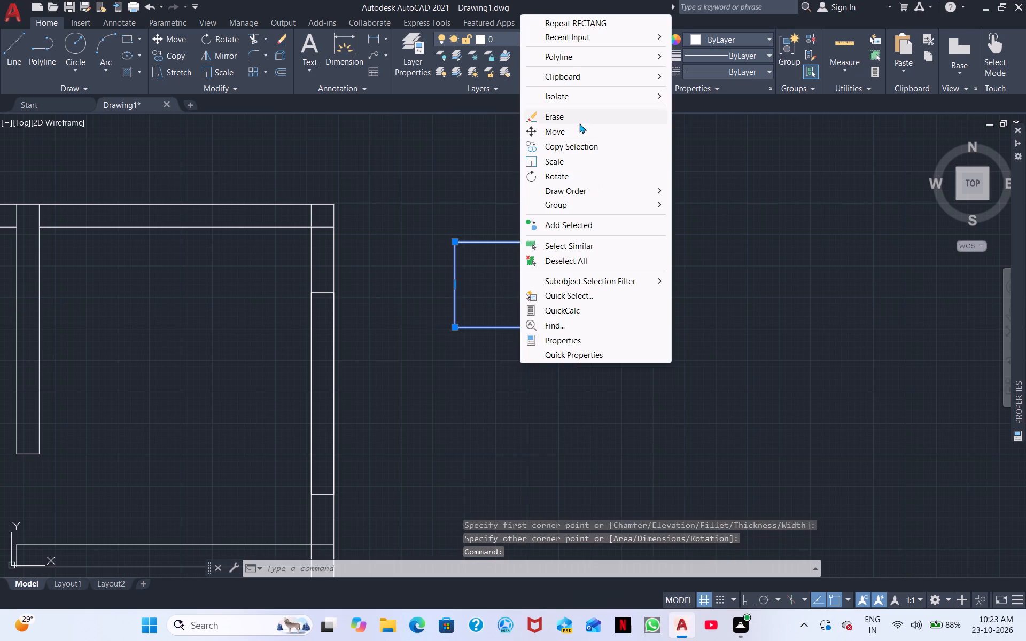
{"action": "left_click", "coordinate": [575, 26]}
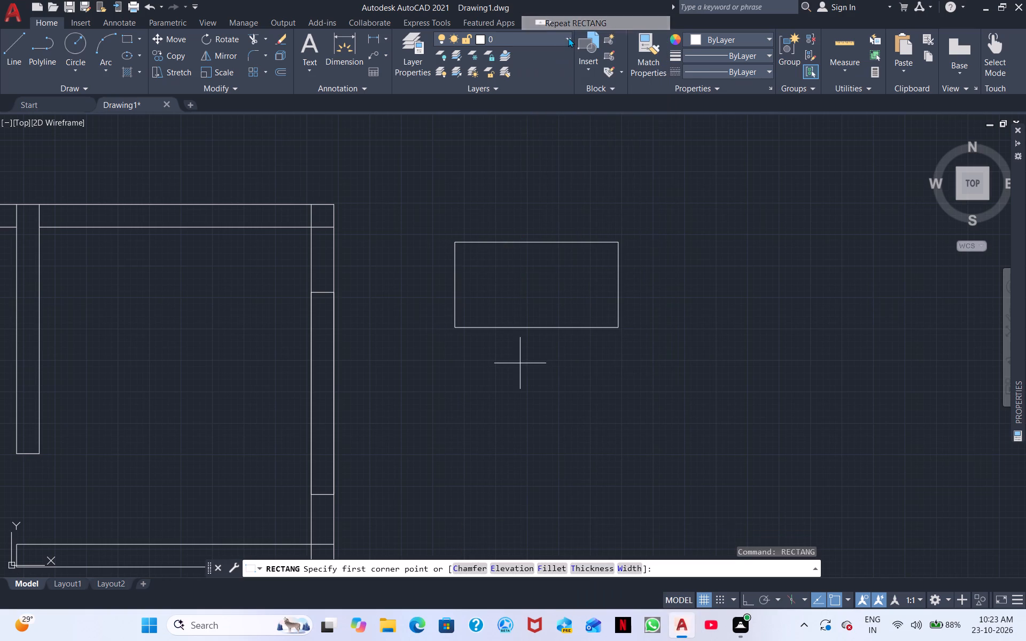
{"action": "scroll", "coordinate": [259, 274], "scroll_direction": "up", "scroll_amount": 2}
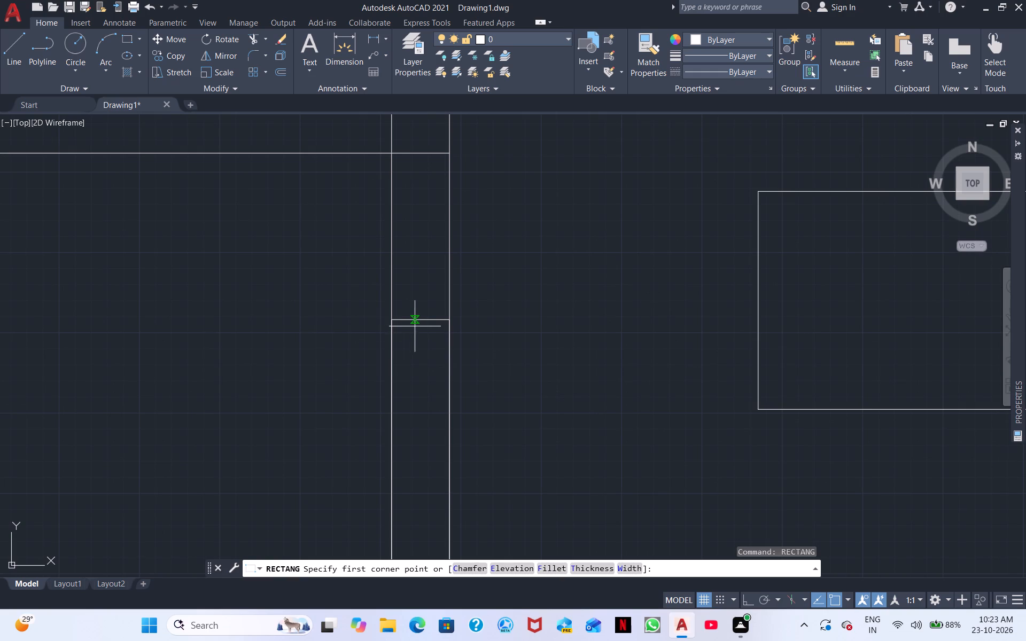
{"action": "left_click", "coordinate": [406, 319]}
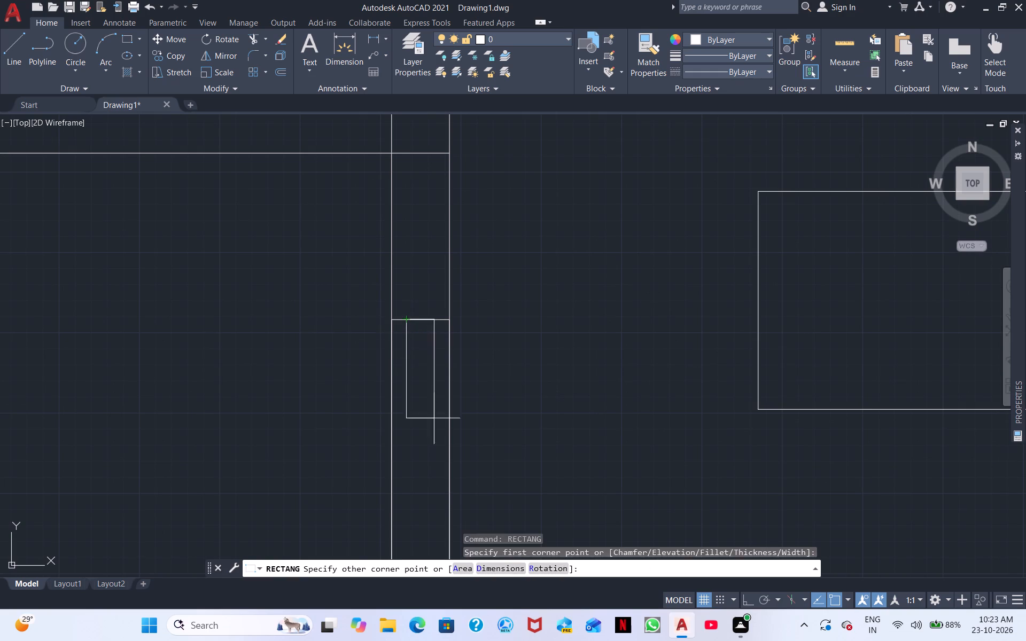
{"action": "middle_click_drag", "start_coordinate": [434, 431], "coordinate": [463, 53]}
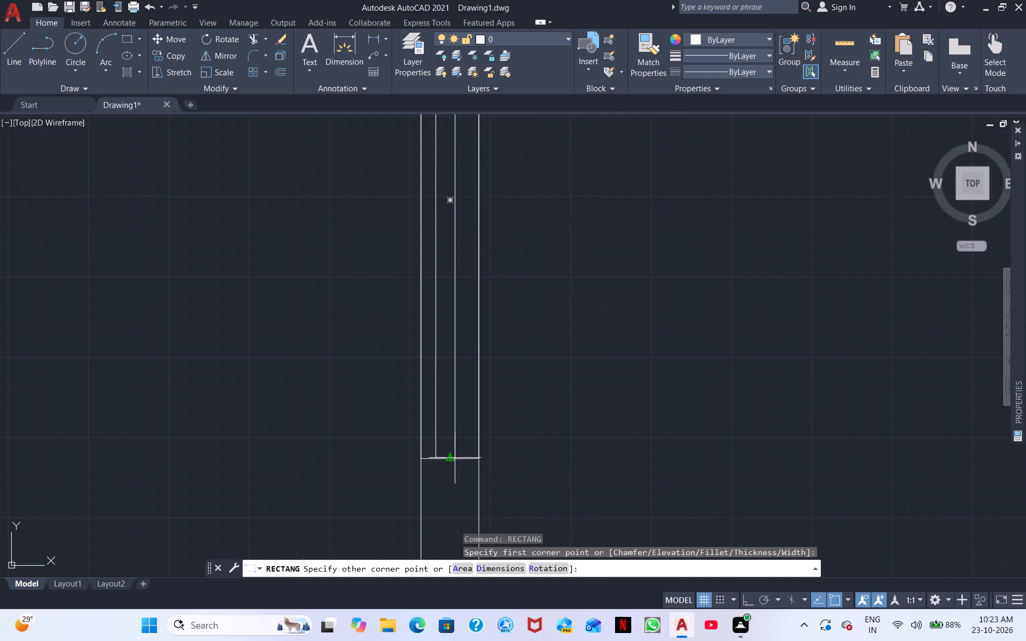
{"action": "left_click", "coordinate": [463, 459]}
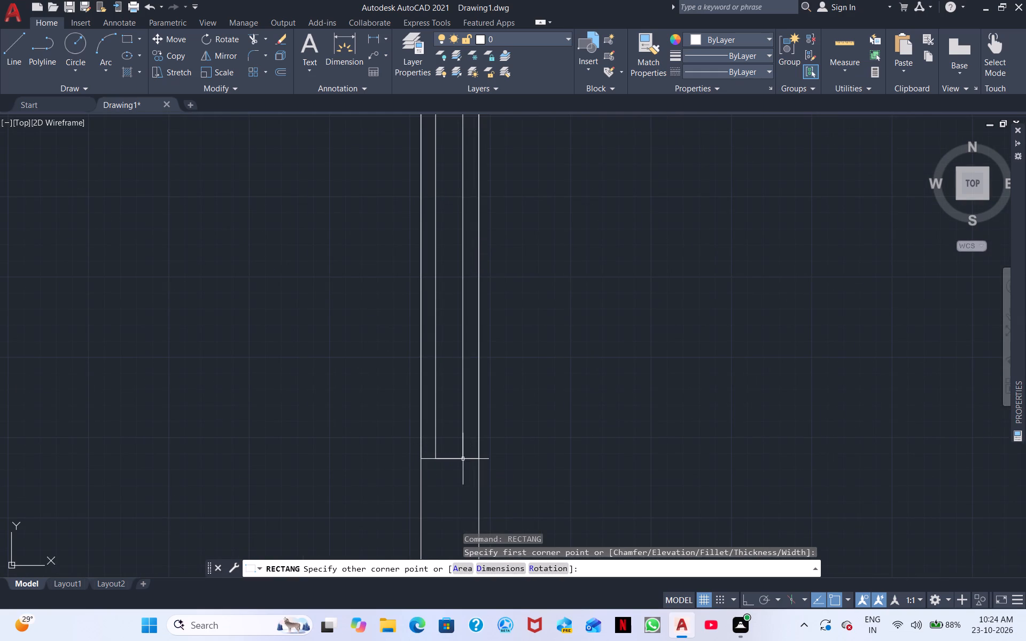
{"action": "scroll", "coordinate": [463, 457], "scroll_direction": "down", "scroll_amount": 1}
{"action": "left_click", "coordinate": [463, 465]}
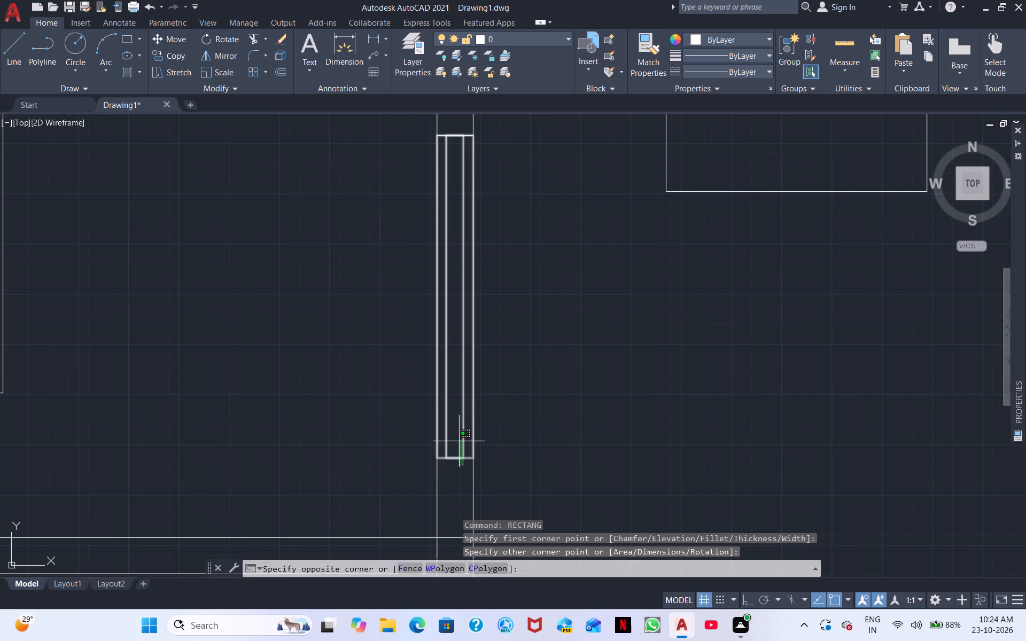
{"action": "left_click", "coordinate": [457, 481]}
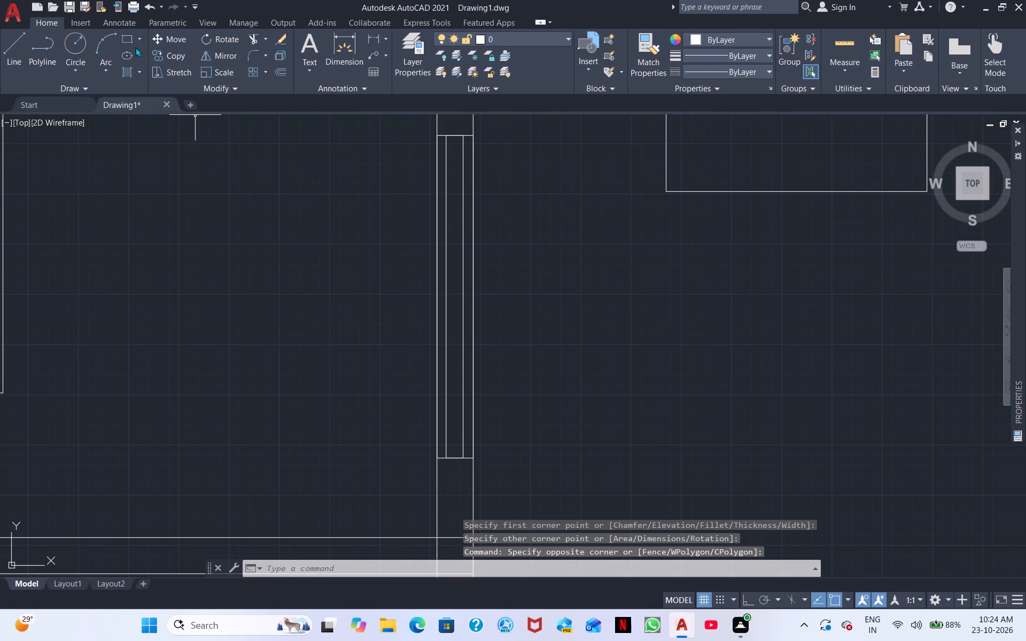
Draw a line with Ortho on across the east wall's thickness along the window's north edge.
{"action": "left_click", "coordinate": [25, 41]}
{"action": "middle_click_drag", "start_coordinate": [473, 247], "coordinate": [463, 341]}
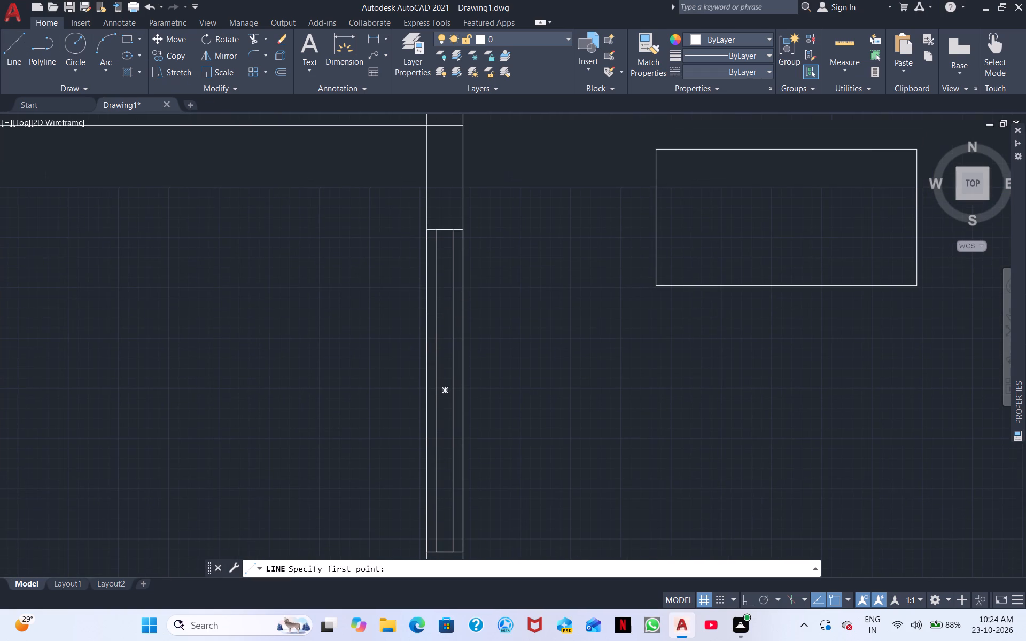
{"action": "scroll", "coordinate": [437, 231], "scroll_direction": "up", "scroll_amount": 3}
{"action": "left_click", "coordinate": [389, 221]}
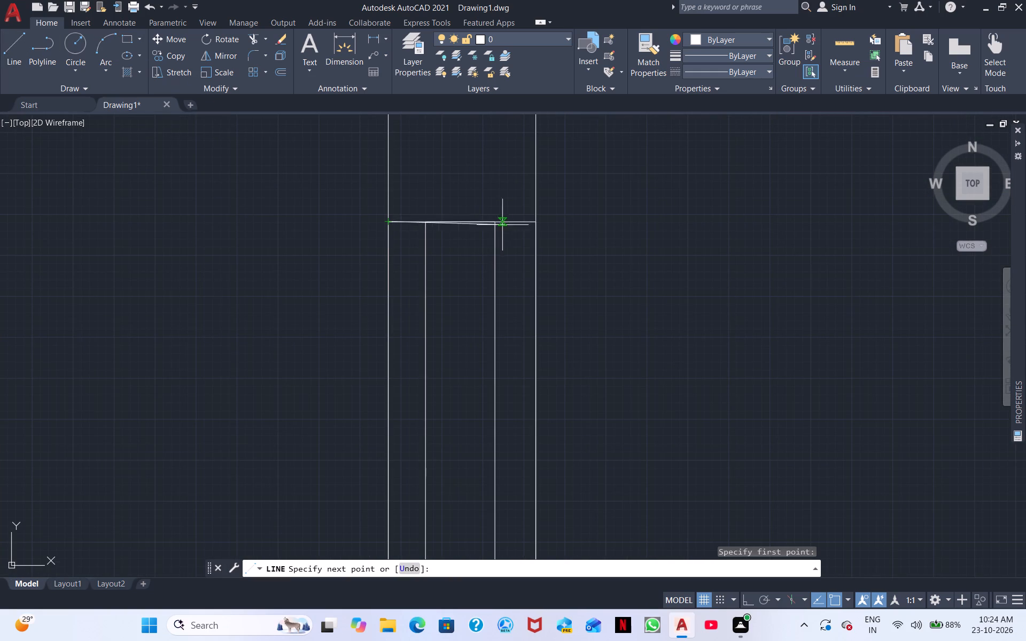
{"action": "left_click", "coordinate": [749, 600]}
{"action": "left_click", "coordinate": [535, 222]}
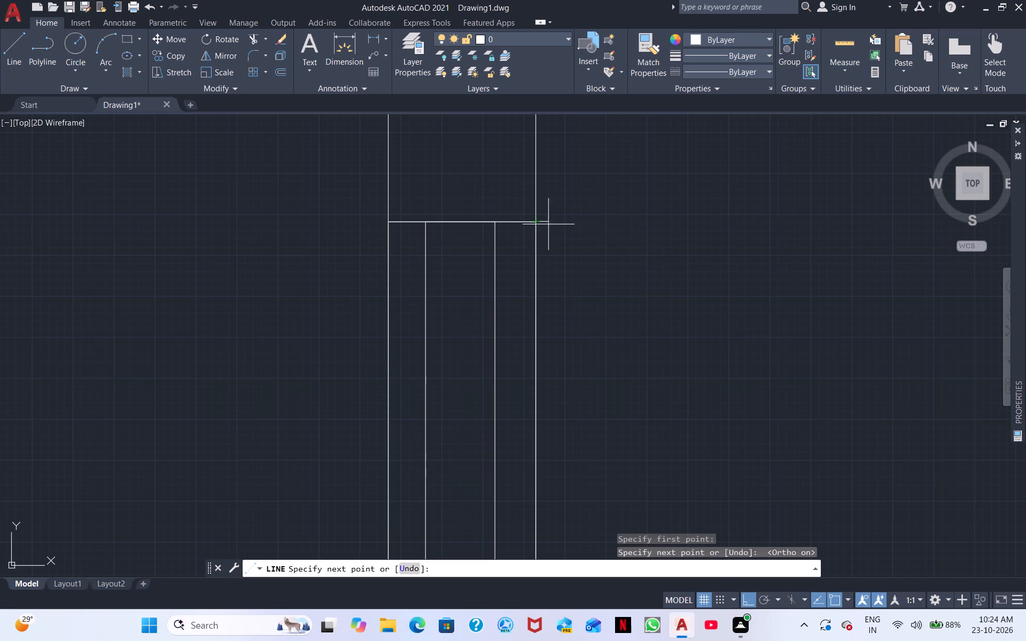
{"action": "right_click", "coordinate": [557, 229]}
{"action": "left_click", "coordinate": [581, 246]}
Draw a line across the east wall's thickness along the window's south edge.
{"action": "middle_click_drag", "start_coordinate": [553, 287], "coordinate": [515, 106]}
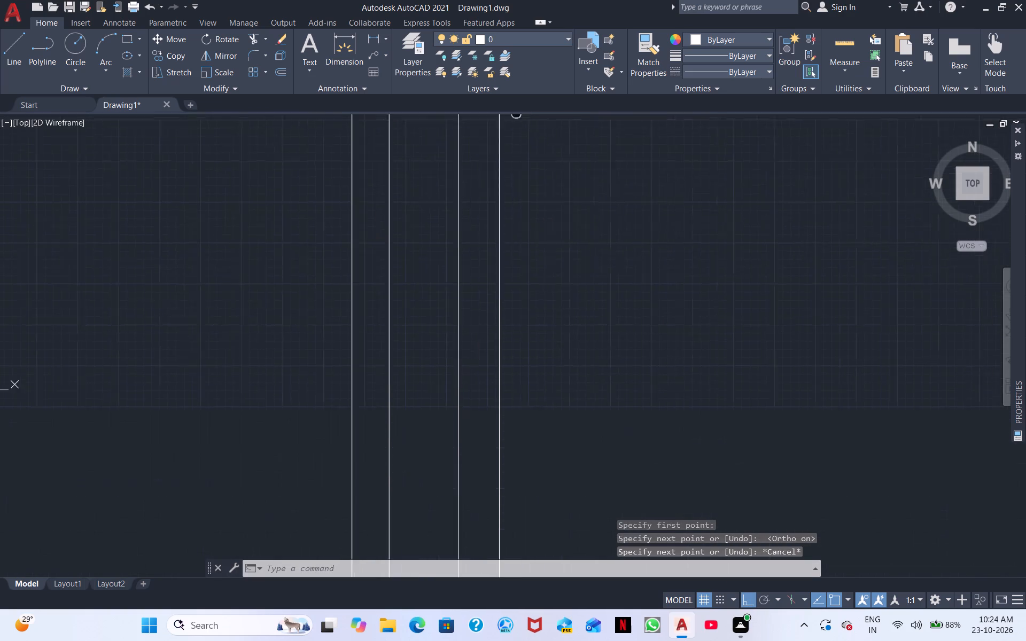
{"action": "middle_click_drag", "start_coordinate": [515, 106], "coordinate": [498, 42]}
{"action": "scroll", "coordinate": [511, 106], "scroll_direction": "down", "scroll_amount": 2}
{"action": "middle_click_drag", "start_coordinate": [526, 251], "coordinate": [481, 0]}
{"action": "scroll", "coordinate": [560, 259], "scroll_direction": "down", "scroll_amount": 1}
{"action": "right_click", "coordinate": [543, 341]}
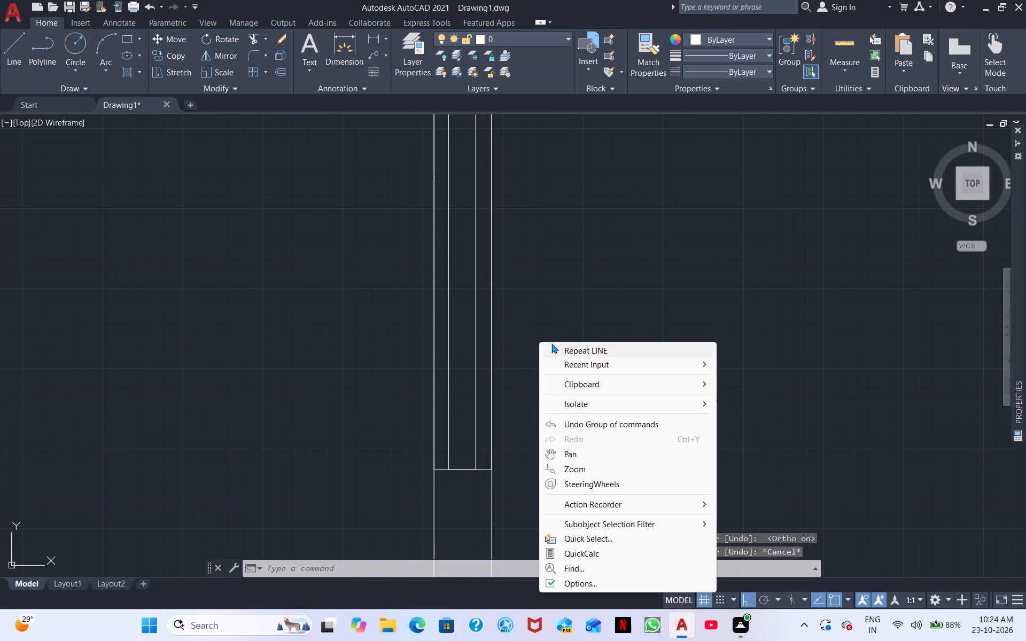
{"action": "left_click", "coordinate": [577, 348]}
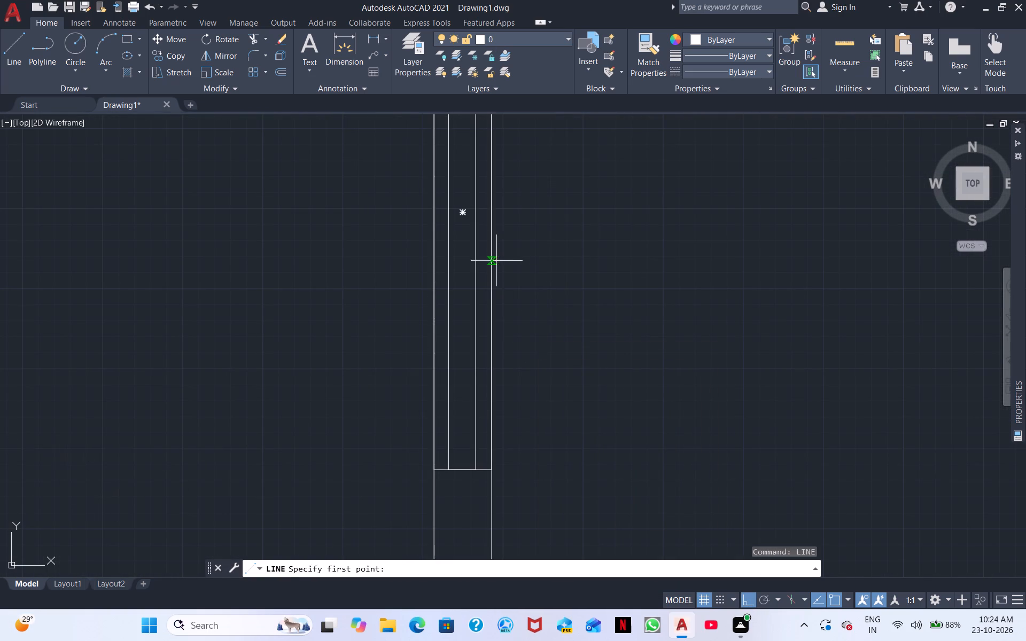
{"action": "middle_click_drag", "start_coordinate": [431, 505], "coordinate": [247, 437]}
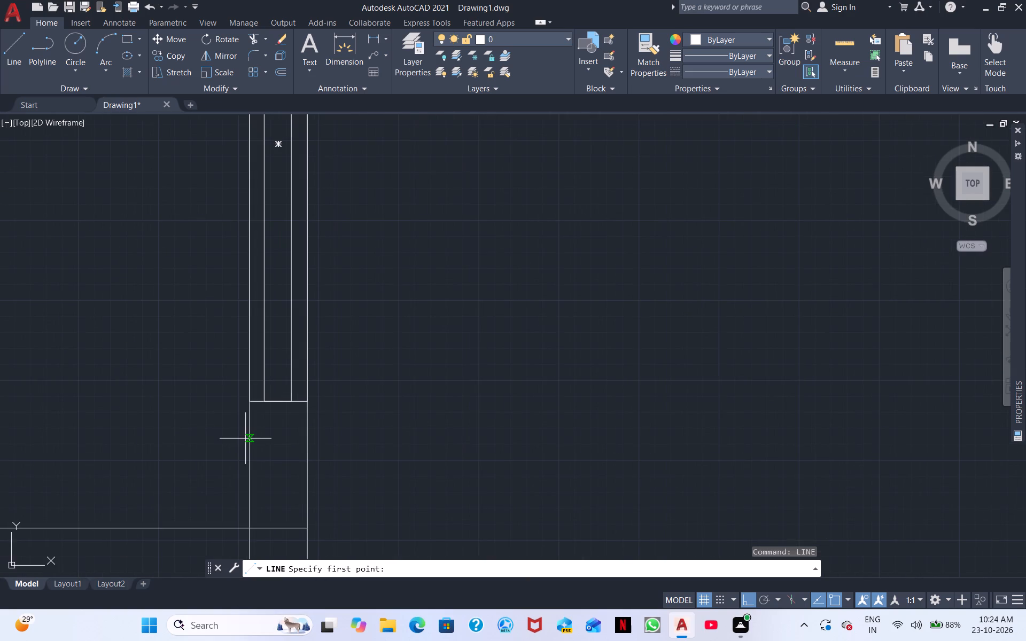
{"action": "middle_click_drag", "start_coordinate": [245, 439], "coordinate": [319, 395]}
{"action": "scroll", "coordinate": [308, 395], "scroll_direction": "up", "scroll_amount": 3}
{"action": "middle_click_drag", "start_coordinate": [306, 397], "coordinate": [256, 445]}
{"action": "left_click", "coordinate": [319, 295]}
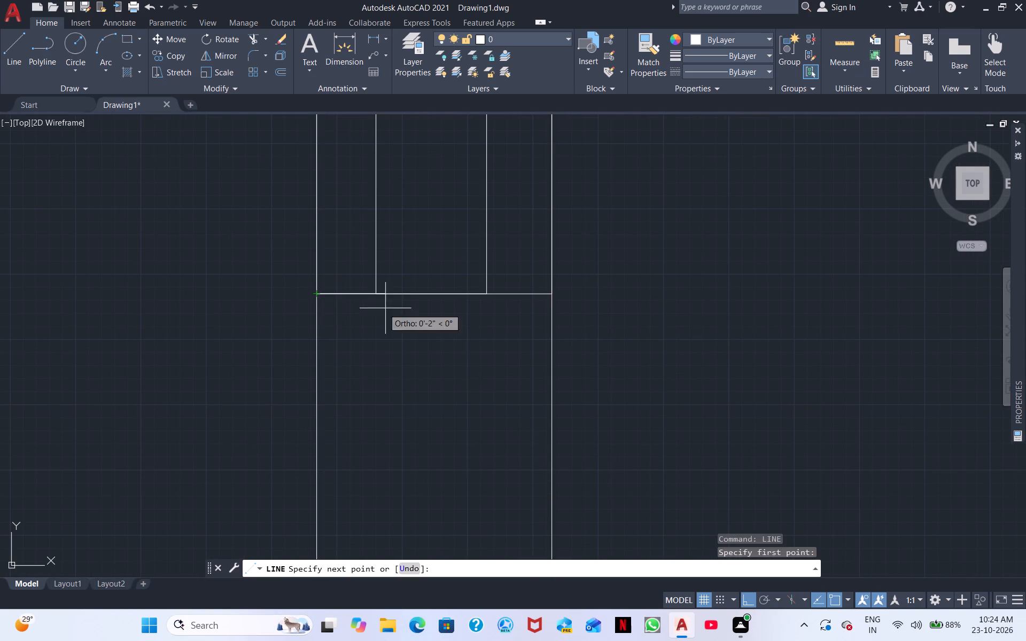
{"action": "left_click", "coordinate": [553, 296]}
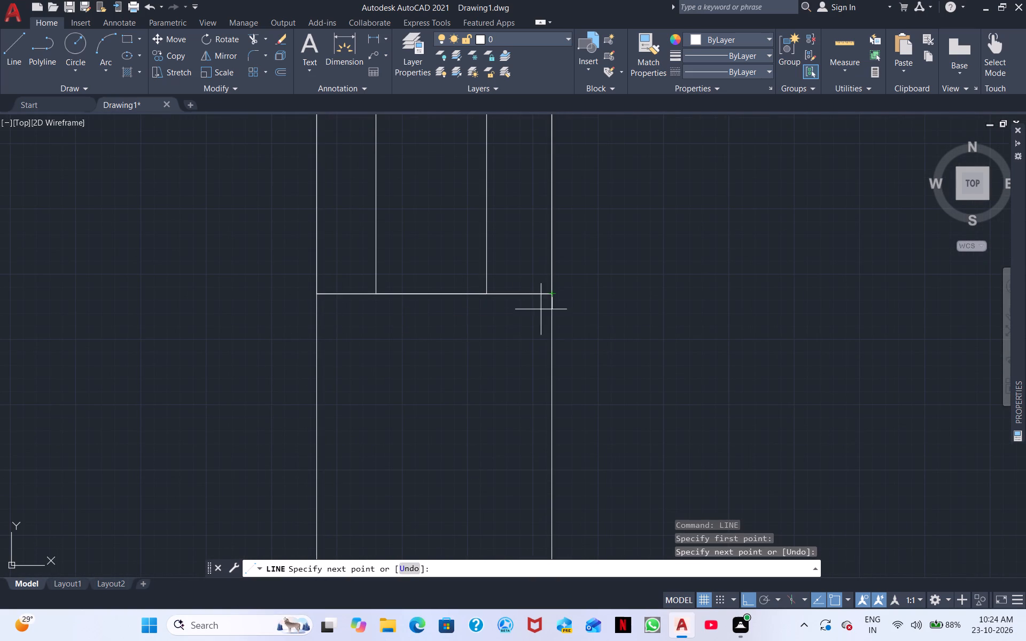
{"action": "right_click", "coordinate": [486, 364]}
{"action": "left_click", "coordinate": [523, 386]}
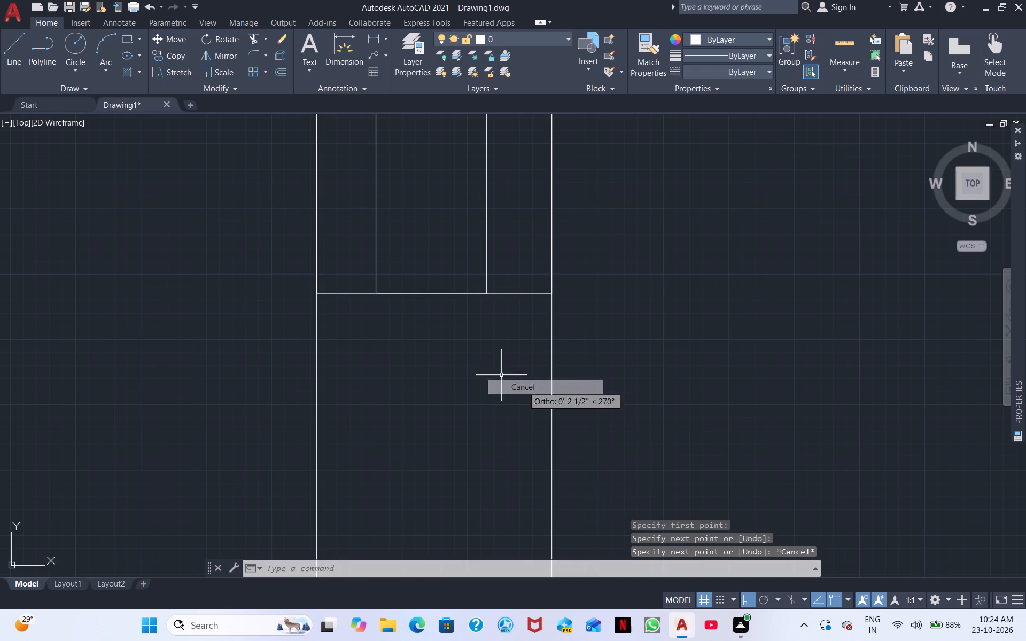
Move the window's inner and outer rectangles straight east, clear of the east wall.
{"action": "left_click", "coordinate": [486, 269]}
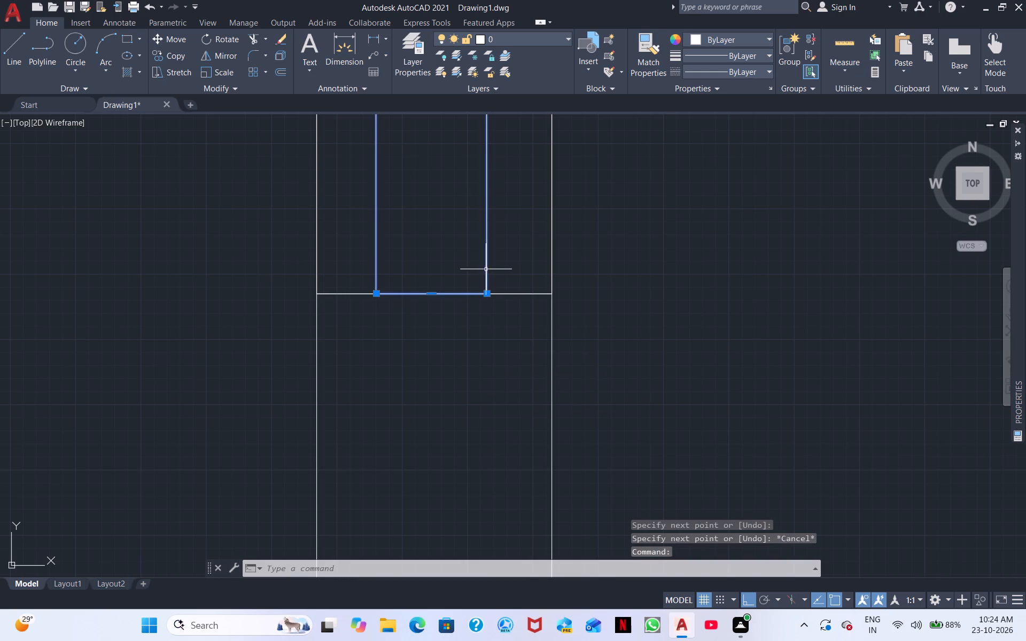
{"action": "left_click", "coordinate": [553, 259]}
{"action": "scroll", "coordinate": [560, 294], "scroll_direction": "down", "scroll_amount": 2}
{"action": "middle_click_drag", "start_coordinate": [565, 311], "coordinate": [478, 410]}
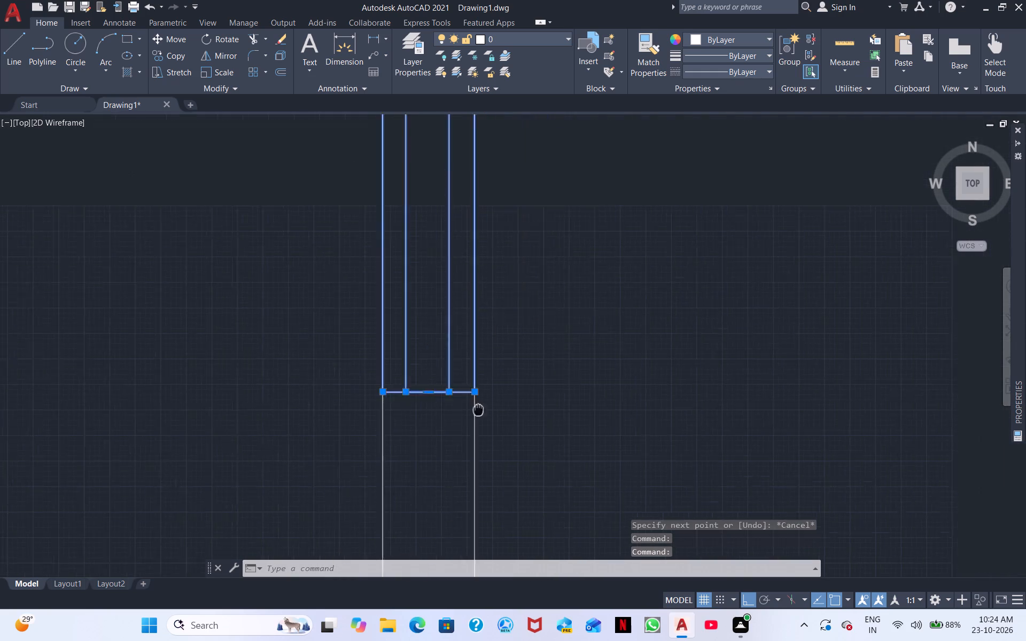
{"action": "middle_click_drag", "start_coordinate": [478, 410], "coordinate": [424, 448]}
{"action": "right_click", "coordinate": [445, 415]}
{"action": "left_click", "coordinate": [468, 205]}
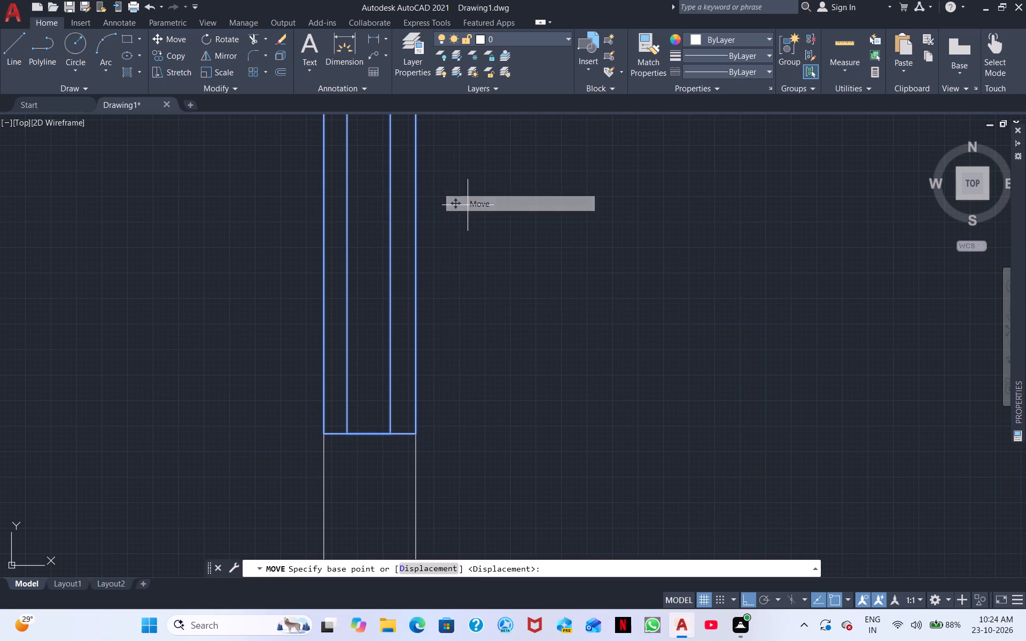
{"action": "left_click", "coordinate": [345, 233]}
{"action": "left_click", "coordinate": [536, 273]}
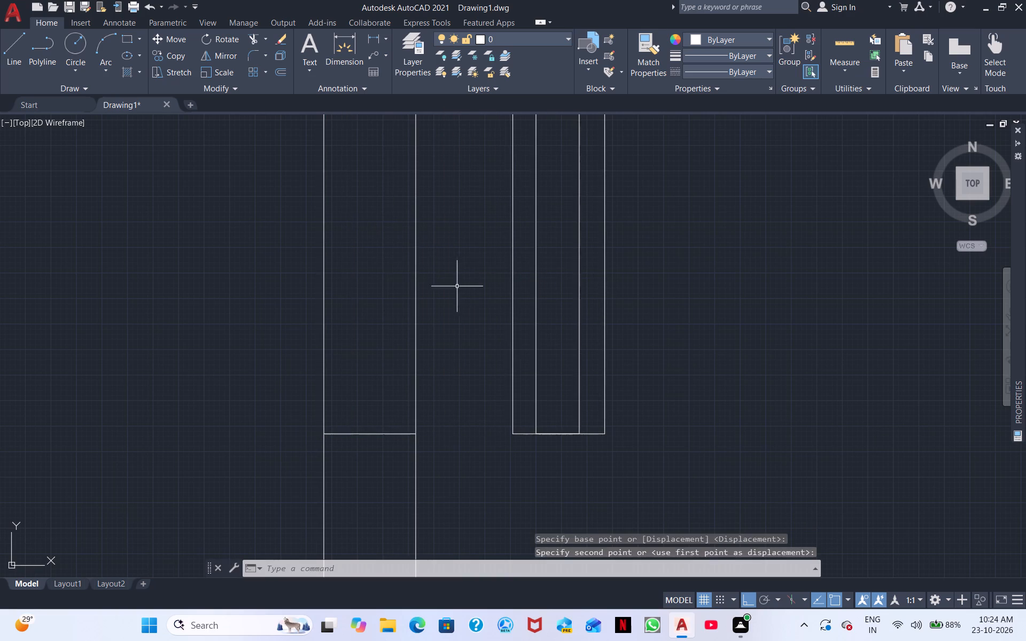
Trim both east wall lines between the two cross lines to cut the northeast room's window opening.
{"action": "middle_click_drag", "start_coordinate": [452, 353], "coordinate": [467, 421]}
{"action": "scroll", "coordinate": [466, 419], "scroll_direction": "down", "scroll_amount": 2}
{"action": "scroll", "coordinate": [444, 264], "scroll_direction": "up", "scroll_amount": 1}
{"action": "scroll", "coordinate": [332, 46], "scroll_direction": "down", "scroll_amount": 1}
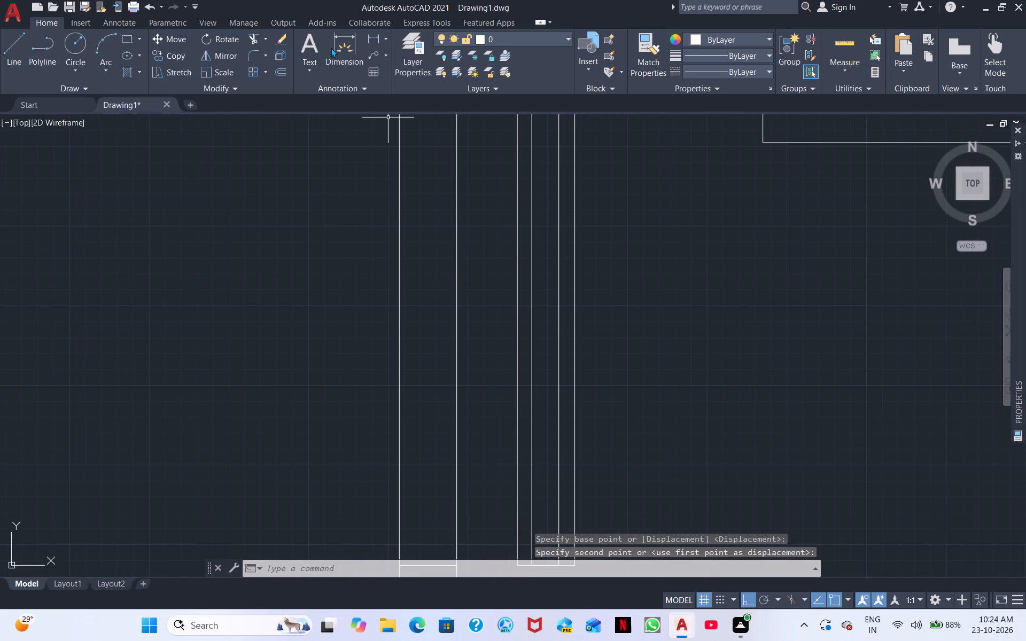
{"action": "scroll", "coordinate": [323, 59], "scroll_direction": "down", "scroll_amount": 1}
{"action": "scroll", "coordinate": [260, 195], "scroll_direction": "down", "scroll_amount": 2}
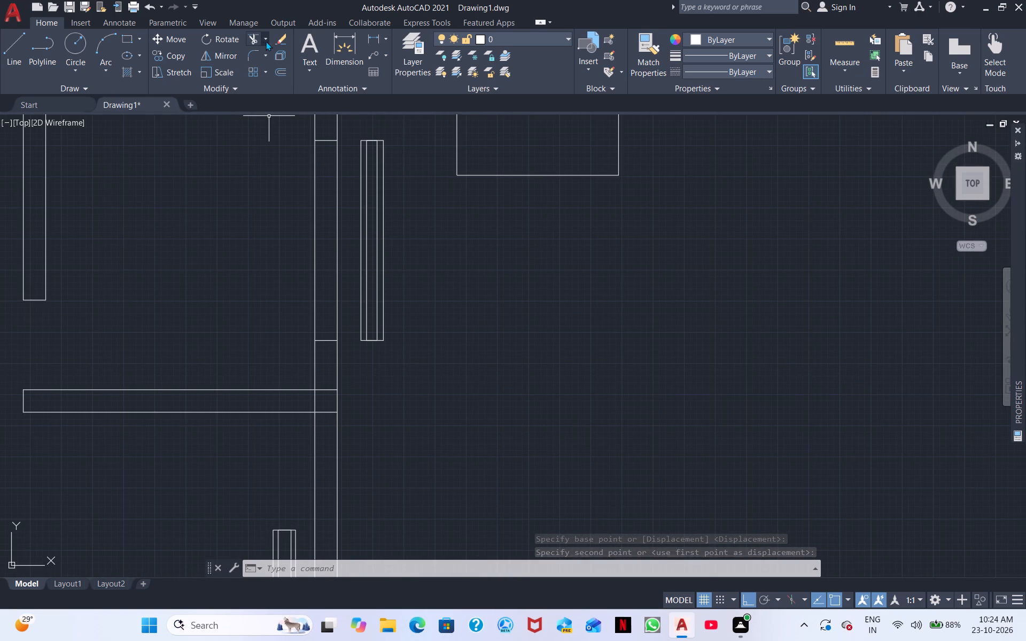
{"action": "double_click", "coordinate": [253, 40]}
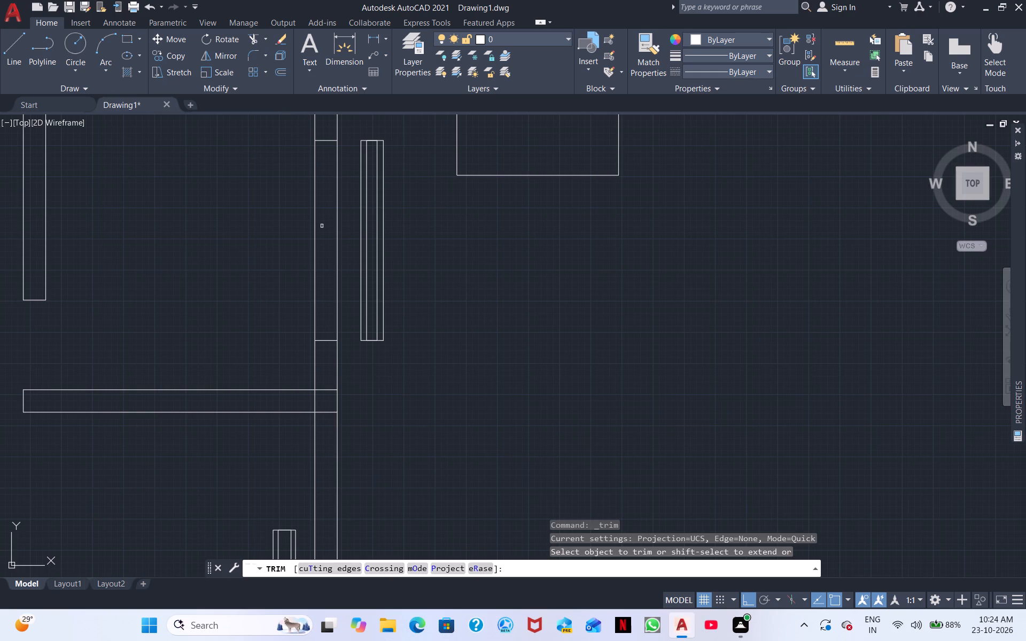
{"action": "left_click", "coordinate": [316, 234]}
{"action": "left_click", "coordinate": [337, 239]}
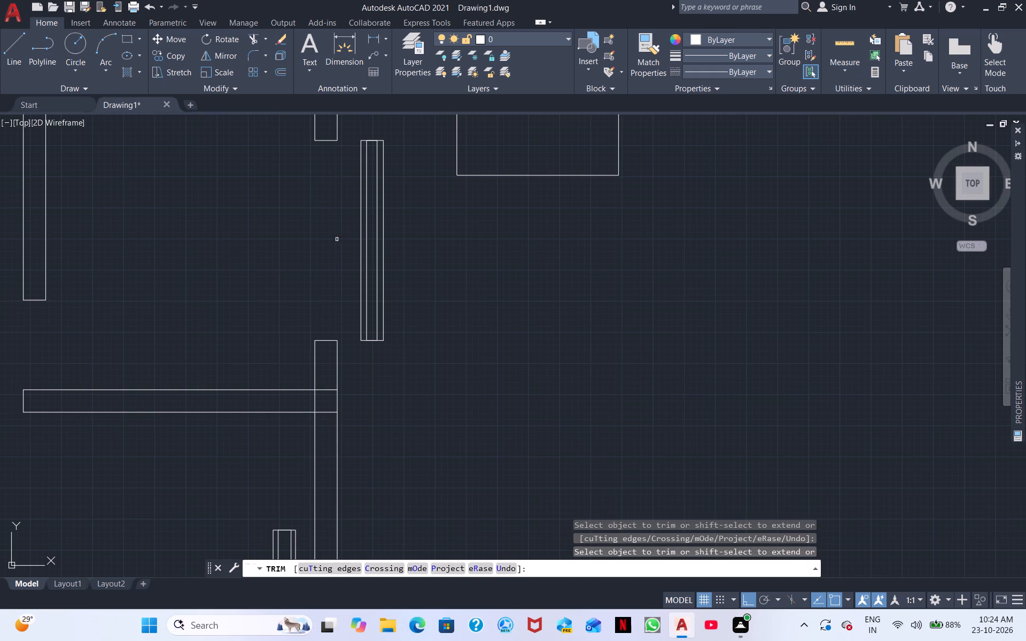
{"action": "right_click", "coordinate": [492, 380]}
{"action": "left_click", "coordinate": [510, 387]}
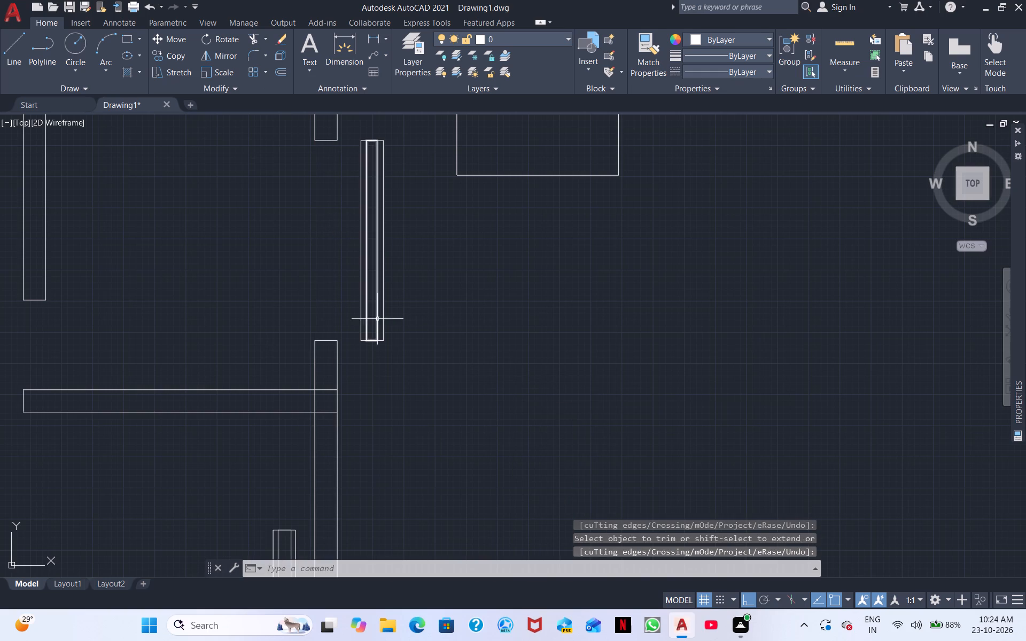
Move the window's two rectangles back west into the northeast room's east wall opening, aligned with the opening's northwest corner.
{"action": "left_click_drag", "start_coordinate": [400, 350], "coordinate": [372, 347]}
{"action": "left_click", "coordinate": [346, 316]}
{"action": "right_click", "coordinate": [424, 365]}
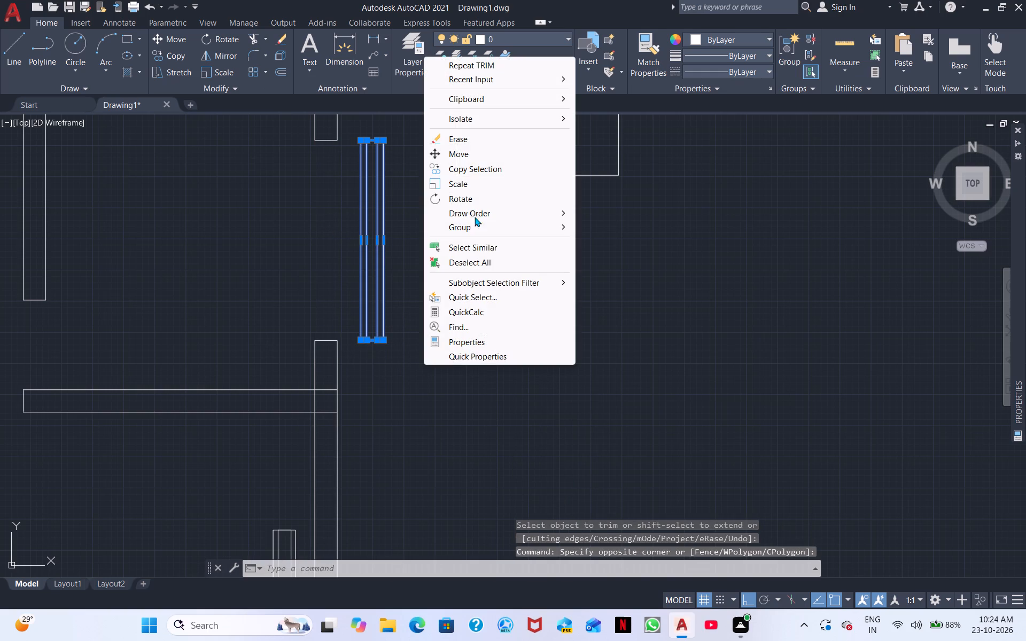
{"action": "left_click", "coordinate": [463, 155]}
{"action": "scroll", "coordinate": [400, 152], "scroll_direction": "up", "scroll_amount": 1}
{"action": "middle_click_drag", "start_coordinate": [408, 240], "coordinate": [423, 294]}
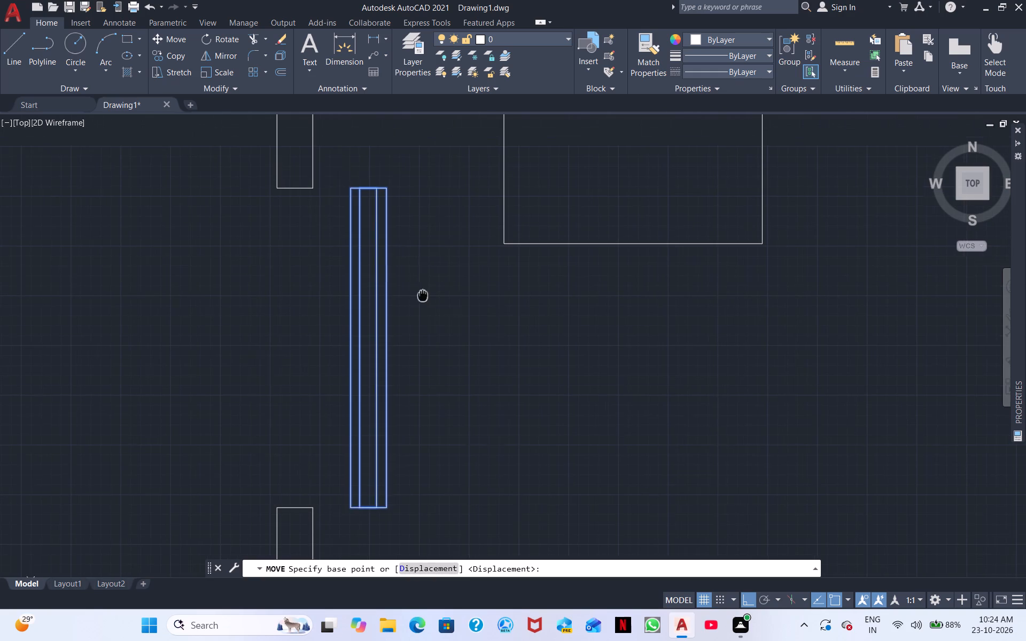
{"action": "middle_click_drag", "start_coordinate": [423, 294], "coordinate": [423, 294]}
{"action": "left_click", "coordinate": [347, 188]}
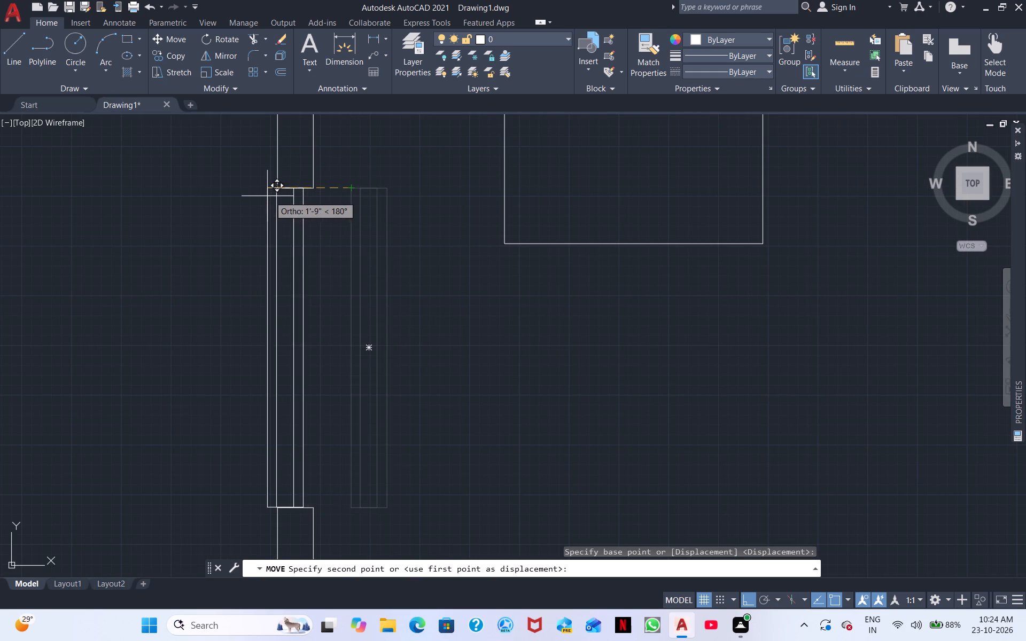
{"action": "left_click", "coordinate": [277, 193]}
Erase the loose rectangle lying outside the plan, east of the northeast room.
{"action": "scroll", "coordinate": [398, 283], "scroll_direction": "down", "scroll_amount": 1}
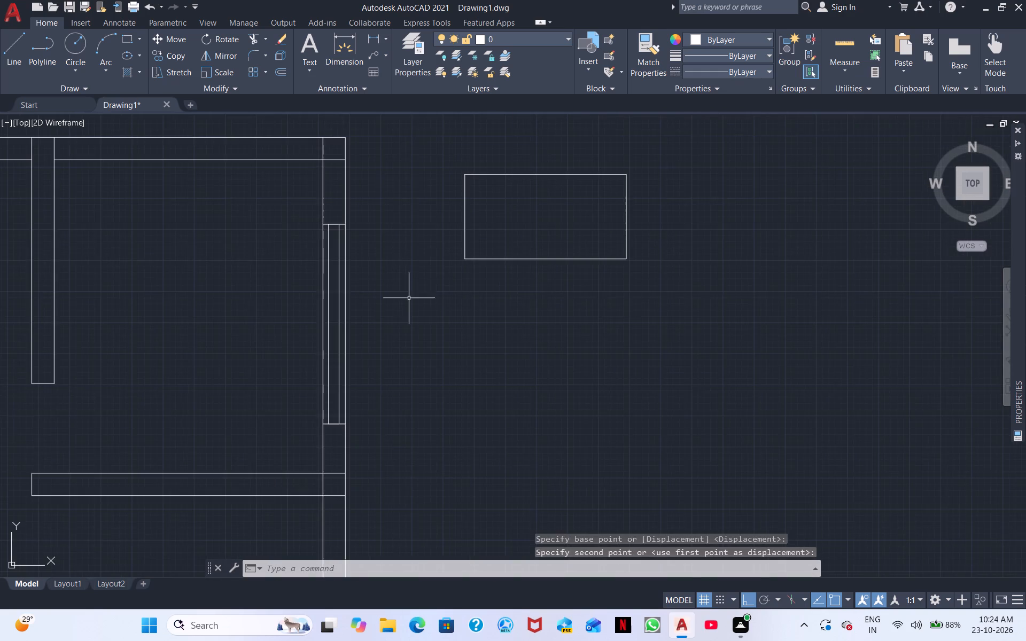
{"action": "middle_click_drag", "start_coordinate": [410, 299], "coordinate": [366, 222]}
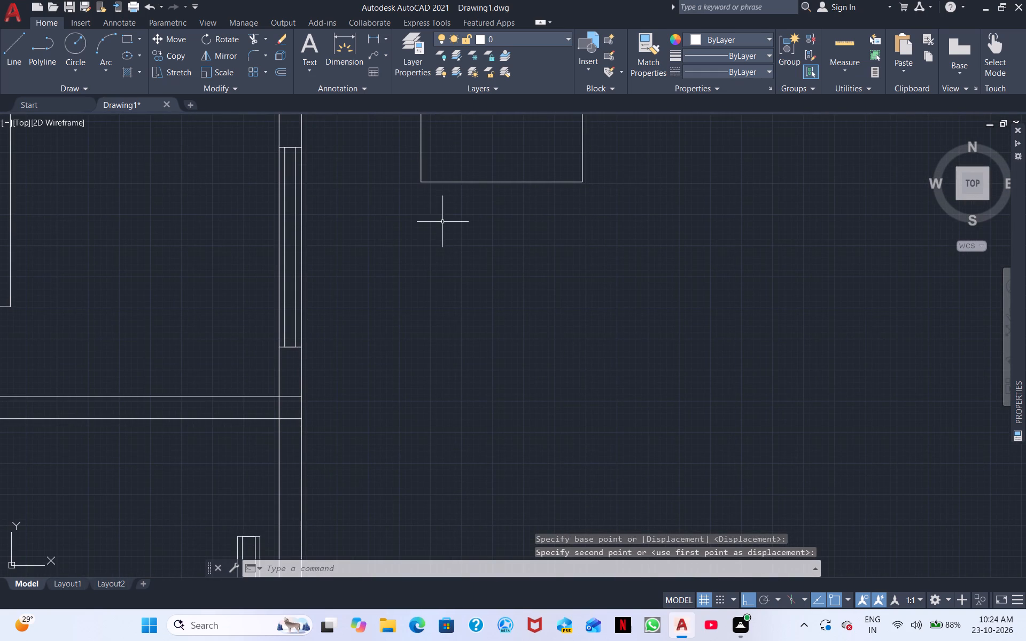
{"action": "left_click_drag", "start_coordinate": [442, 221], "coordinate": [440, 214]}
{"action": "left_click", "coordinate": [408, 169]}
{"action": "right_click", "coordinate": [440, 350]}
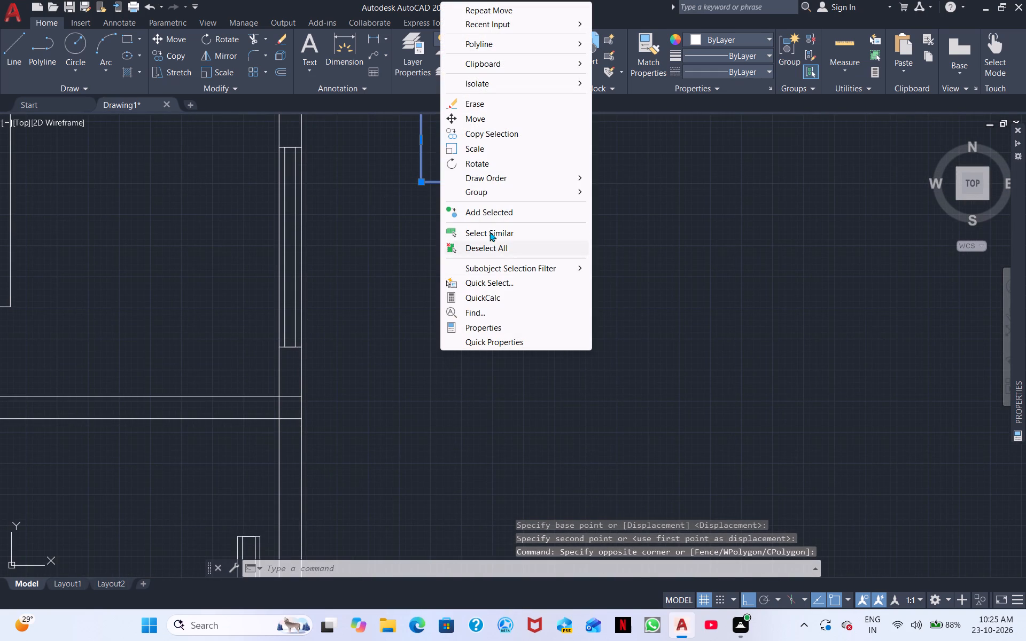
{"action": "left_click", "coordinate": [478, 108]}
Move the smaller window inside the room south of the northeast room straight east into the east wall, flush with its outer face.
{"action": "scroll", "coordinate": [444, 309], "scroll_direction": "down", "scroll_amount": 1}
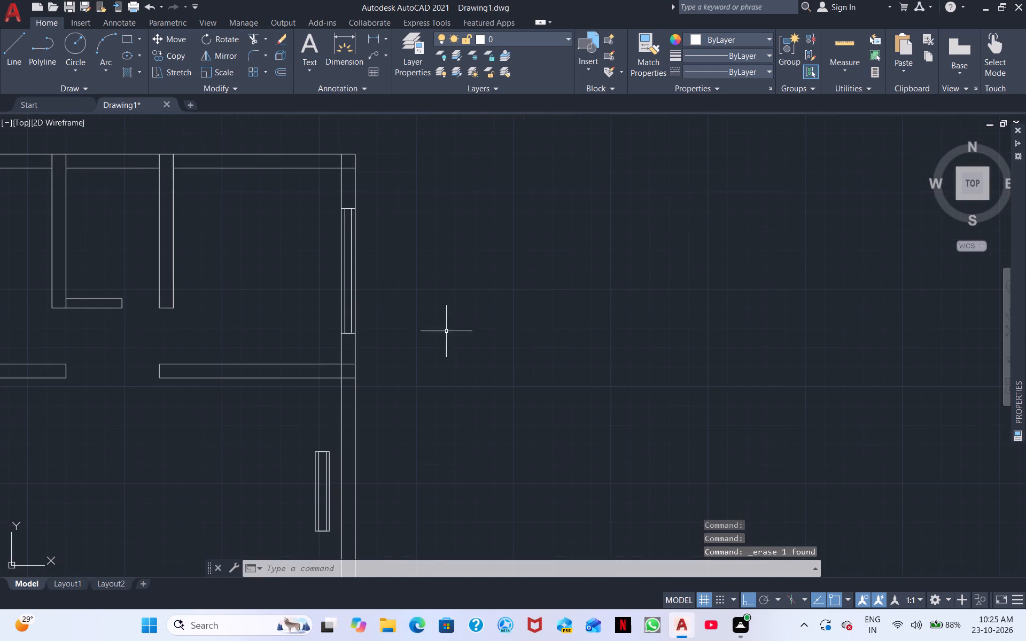
{"action": "middle_click_drag", "start_coordinate": [446, 366], "coordinate": [465, 306]}
{"action": "middle_click_drag", "start_coordinate": [441, 385], "coordinate": [472, 339]}
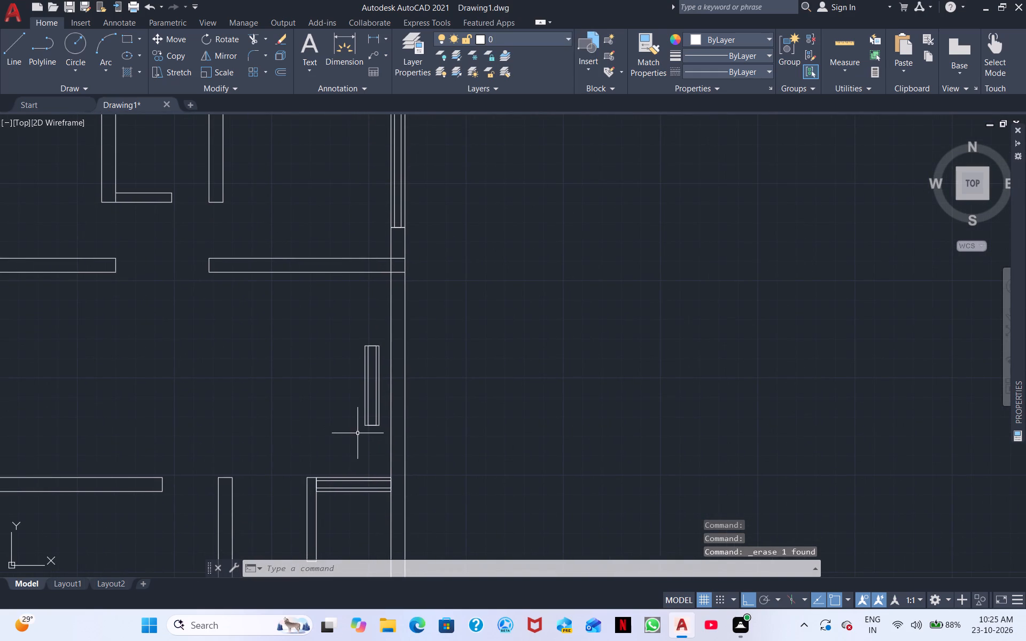
{"action": "left_click", "coordinate": [378, 425]}
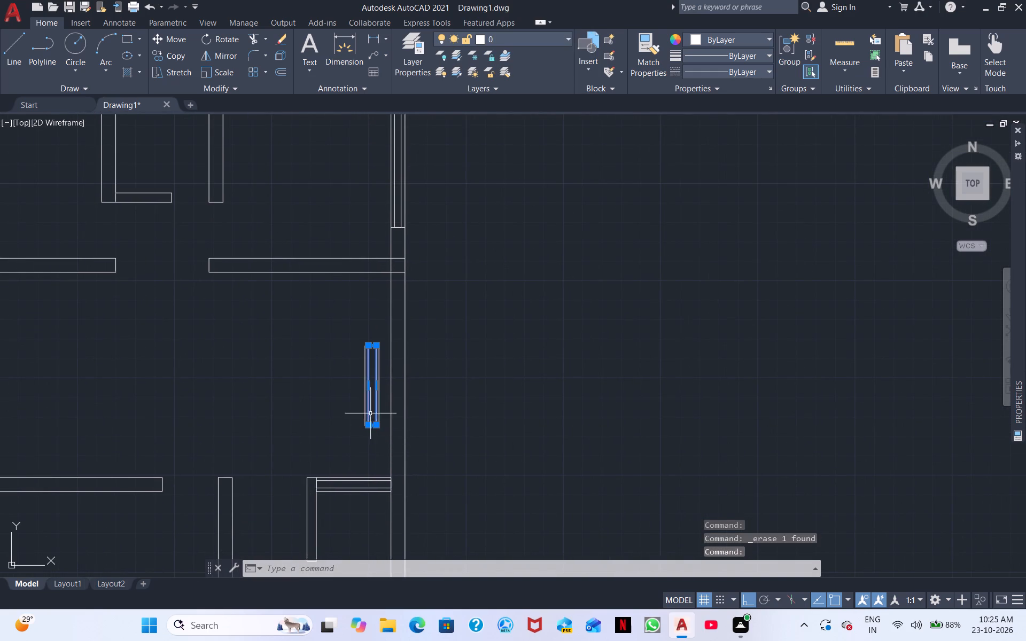
{"action": "scroll", "coordinate": [352, 408], "scroll_direction": "up", "scroll_amount": 2}
{"action": "left_click", "coordinate": [429, 458]}
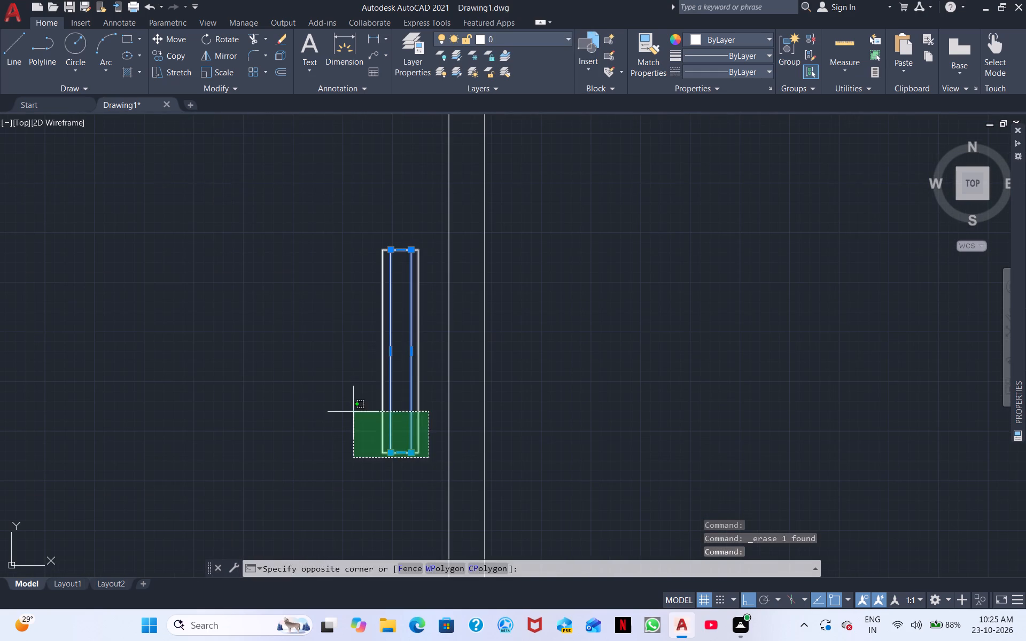
{"action": "left_click", "coordinate": [353, 411]}
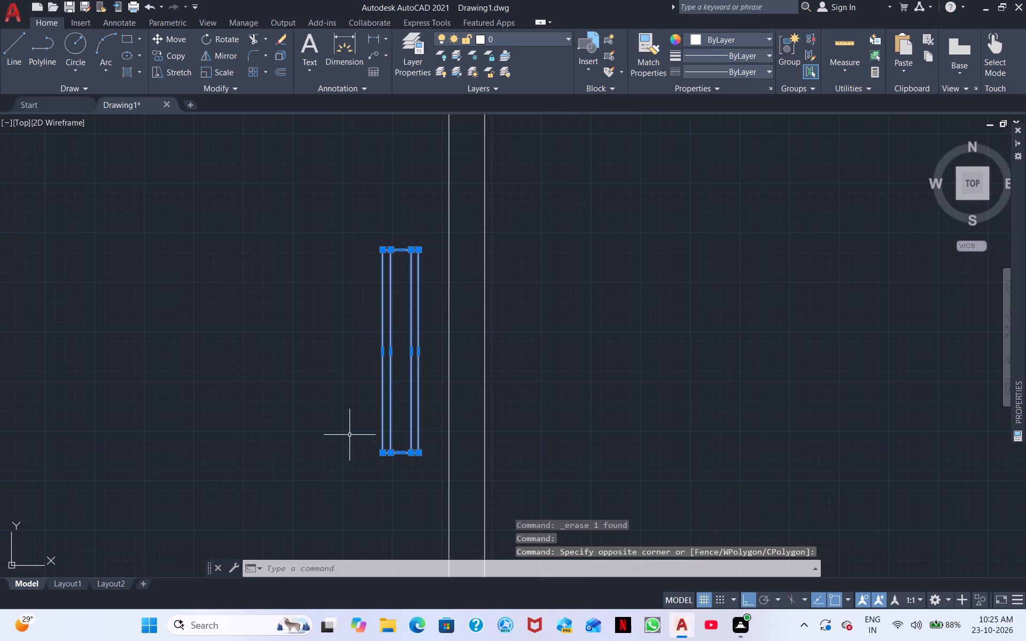
{"action": "right_click", "coordinate": [345, 441]}
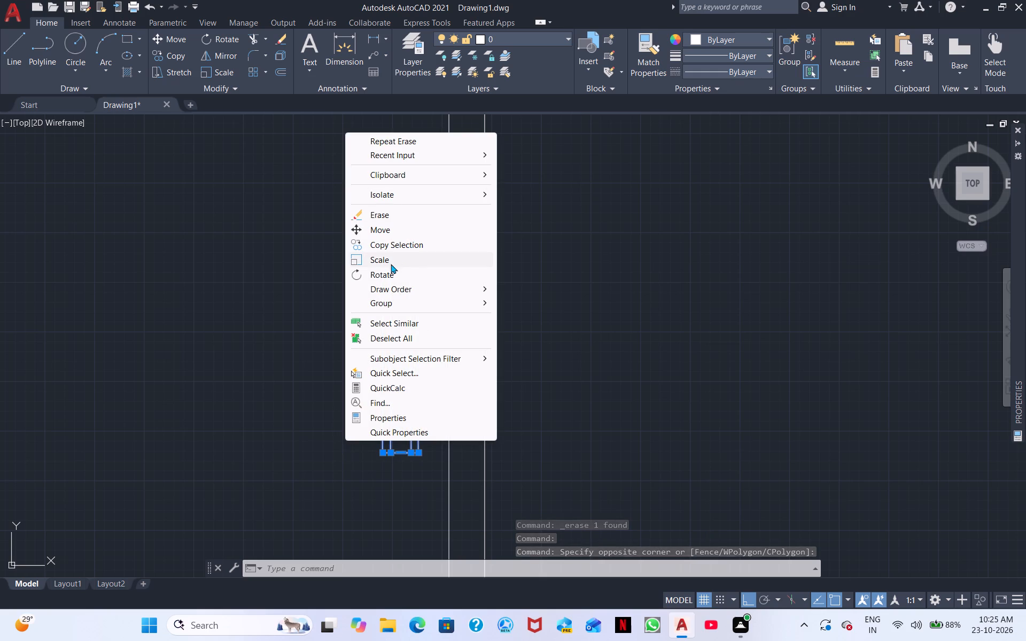
{"action": "left_click", "coordinate": [384, 232]}
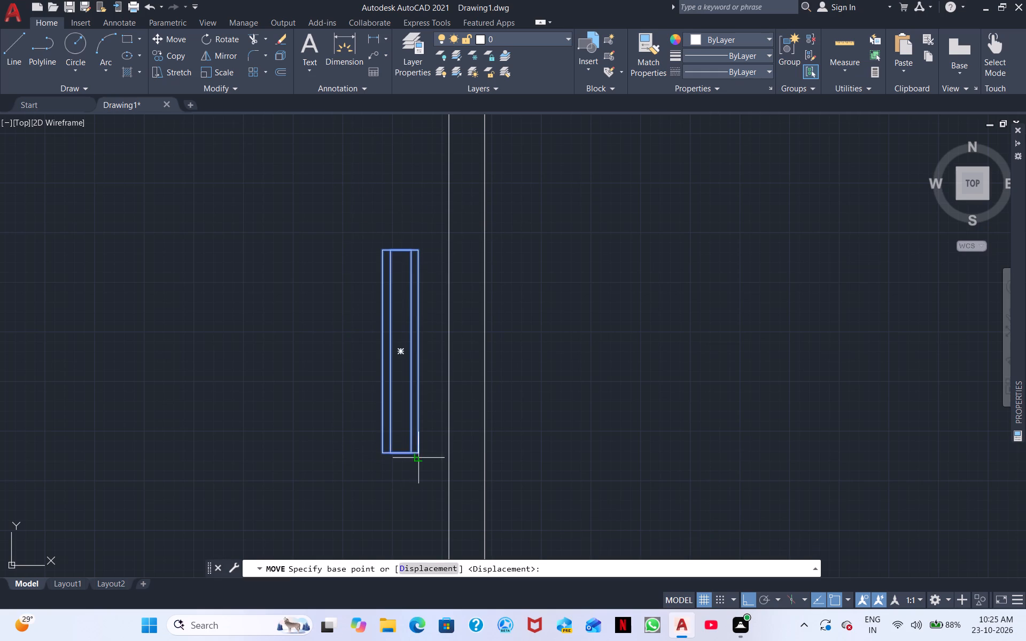
{"action": "left_click", "coordinate": [420, 450]}
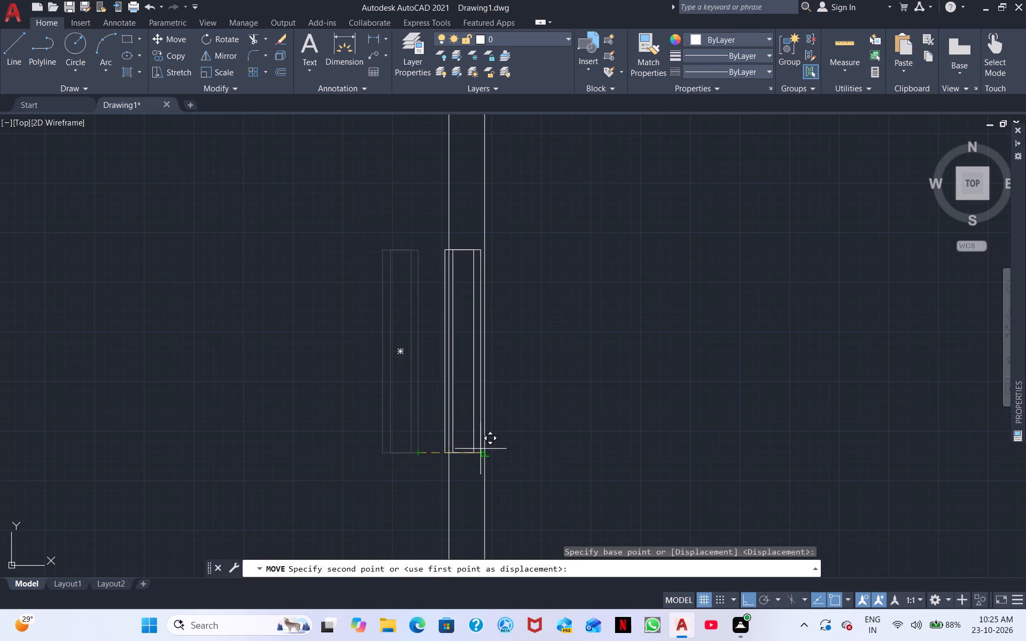
{"action": "left_click", "coordinate": [484, 452]}
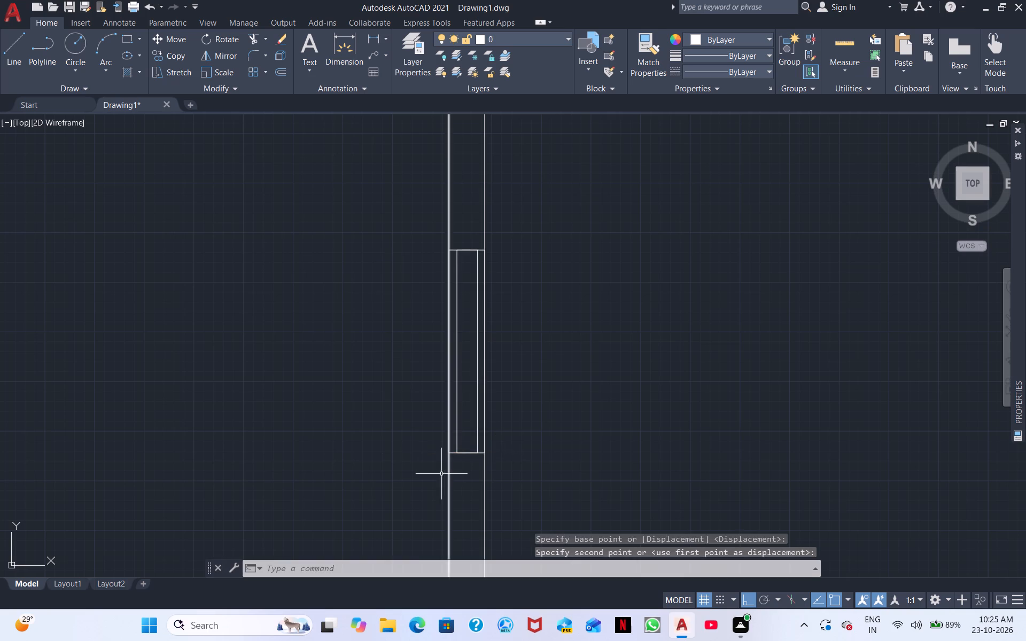
Draw a line across the east wall's thickness along the smaller window's north edge.
{"action": "scroll", "coordinate": [413, 487], "scroll_direction": "down", "scroll_amount": 2}
{"action": "middle_click_drag", "start_coordinate": [392, 467], "coordinate": [352, 391]}
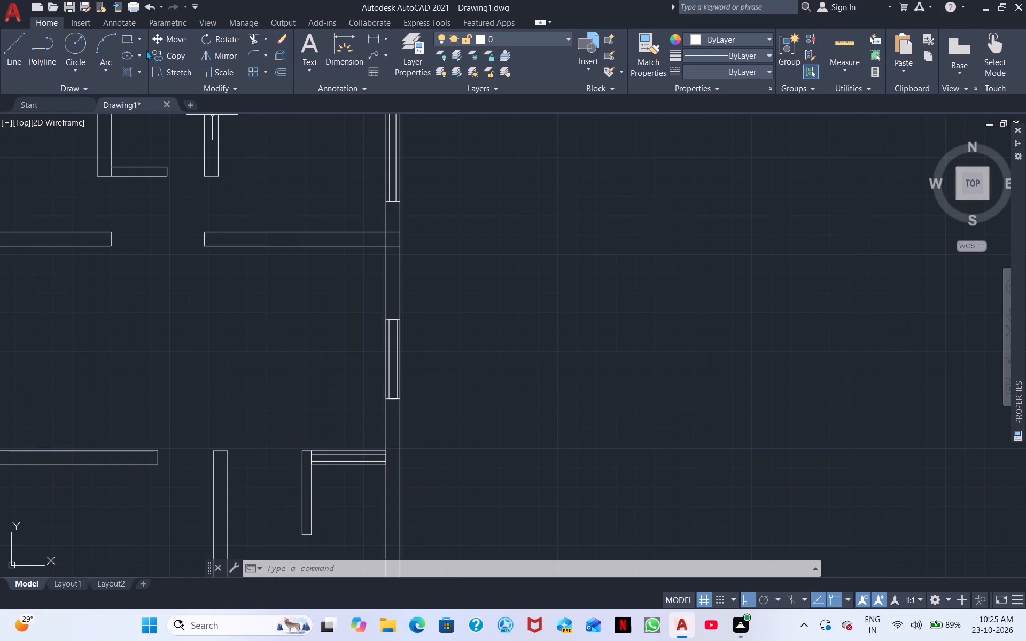
{"action": "left_click", "coordinate": [13, 53]}
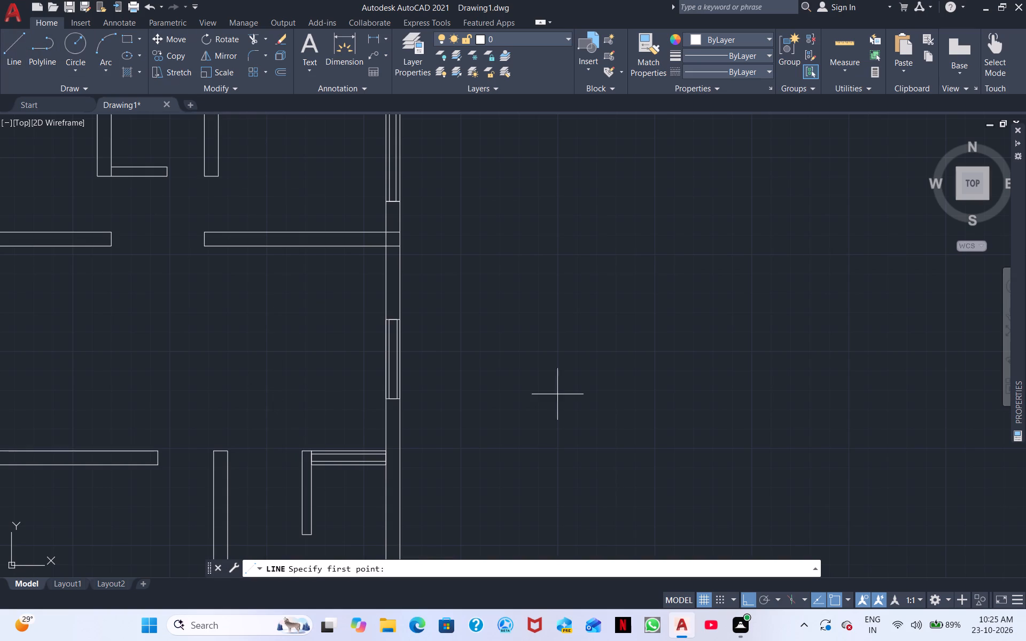
{"action": "scroll", "coordinate": [314, 322], "scroll_direction": "up", "scroll_amount": 2}
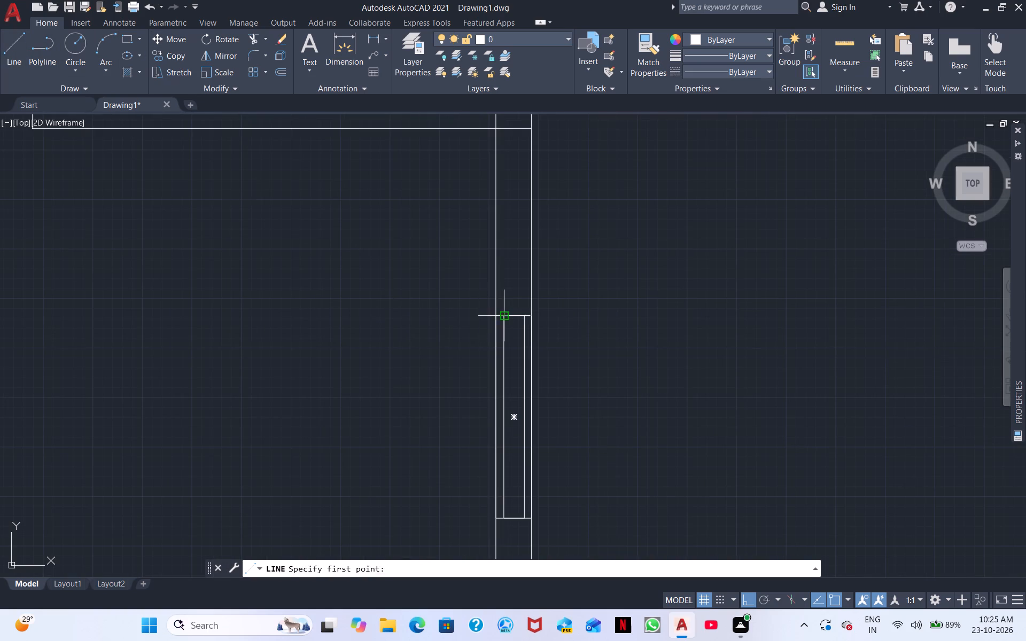
{"action": "scroll", "coordinate": [502, 313], "scroll_direction": "up", "scroll_amount": 4}
{"action": "left_click", "coordinate": [454, 327]}
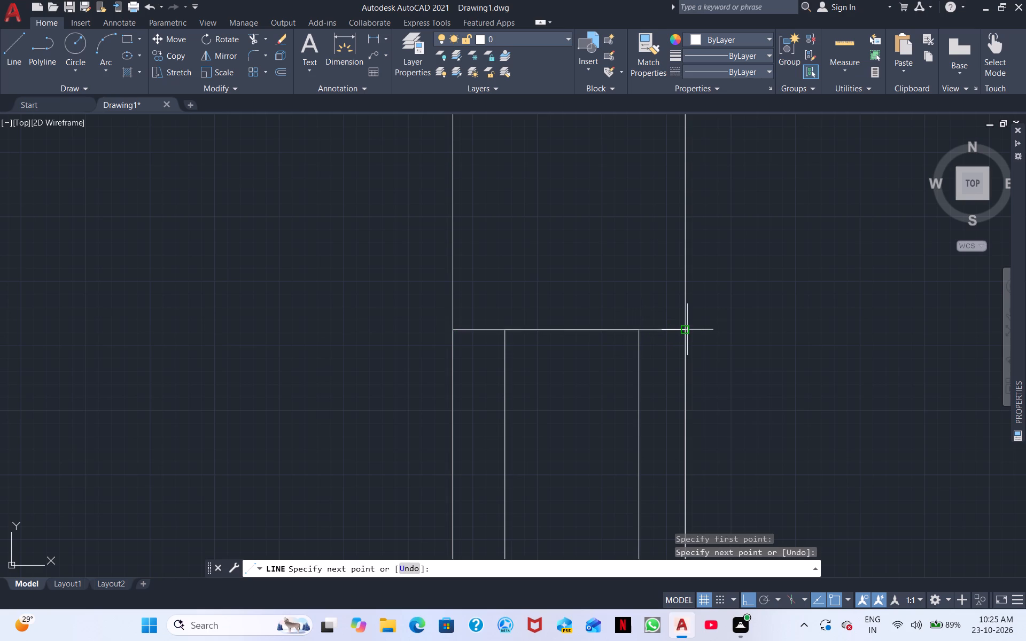
{"action": "left_click", "coordinate": [687, 330]}
{"action": "right_click", "coordinate": [608, 311]}
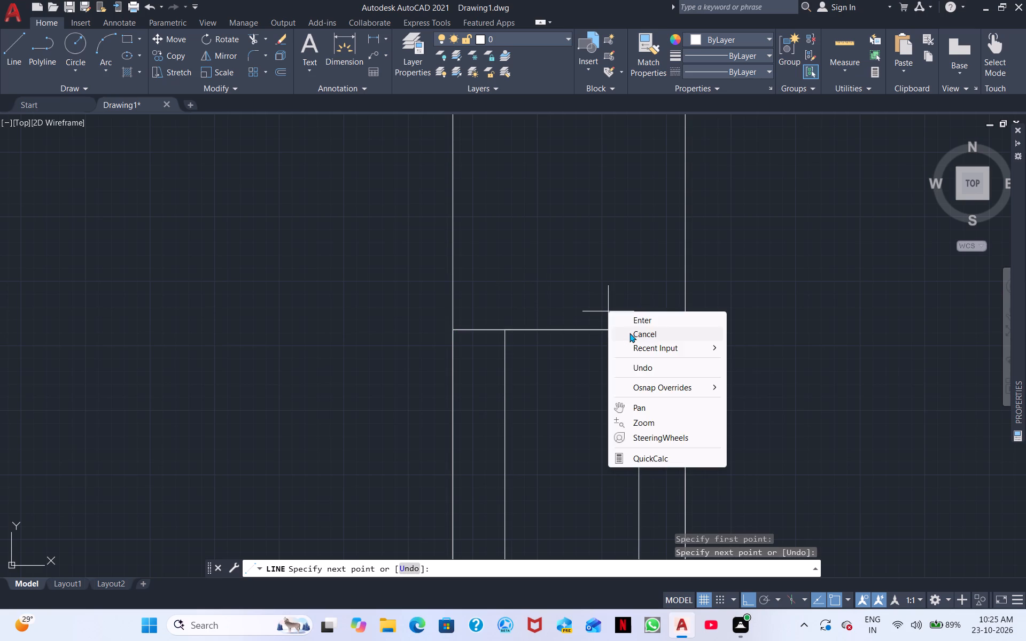
{"action": "left_click", "coordinate": [629, 333]}
Draw a line across the east wall's thickness along the smaller window's south edge.
{"action": "scroll", "coordinate": [603, 407], "scroll_direction": "down", "scroll_amount": 1}
{"action": "middle_click_drag", "start_coordinate": [603, 407], "coordinate": [523, 161]}
{"action": "right_click", "coordinate": [633, 353]}
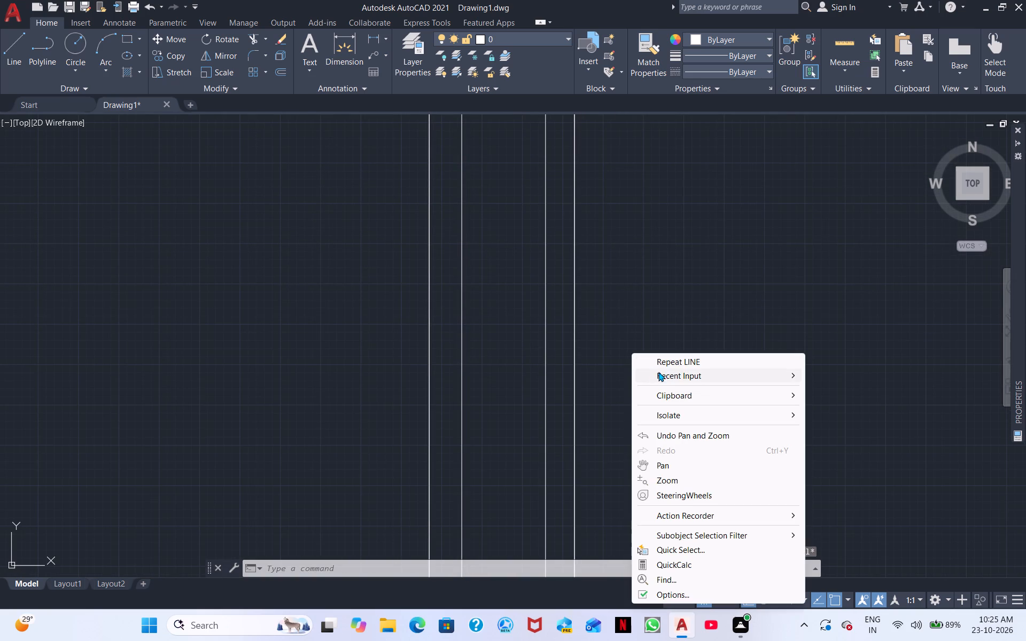
{"action": "left_click", "coordinate": [662, 362]}
{"action": "middle_click_drag", "start_coordinate": [636, 434], "coordinate": [590, 208]}
{"action": "middle_click_drag", "start_coordinate": [601, 405], "coordinate": [541, 191]}
{"action": "scroll", "coordinate": [536, 175], "scroll_direction": "down", "scroll_amount": 1}
{"action": "middle_click_drag", "start_coordinate": [537, 372], "coordinate": [535, 264]}
{"action": "scroll", "coordinate": [395, 345], "scroll_direction": "up", "scroll_amount": 2}
{"action": "middle_click_drag", "start_coordinate": [432, 332], "coordinate": [397, 466]}
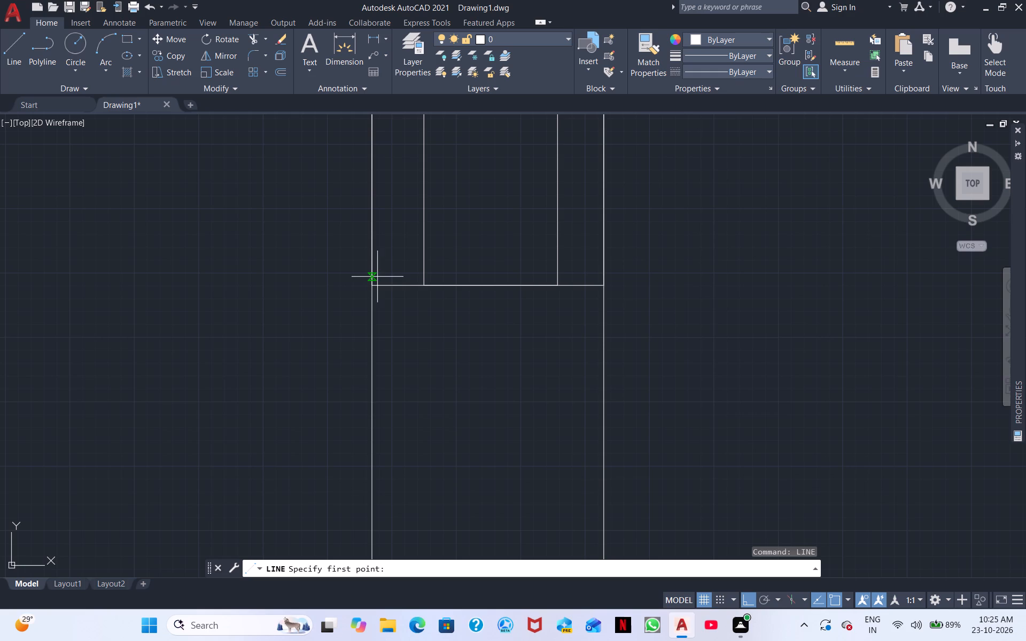
{"action": "left_click_drag", "start_coordinate": [377, 287], "coordinate": [392, 288]}
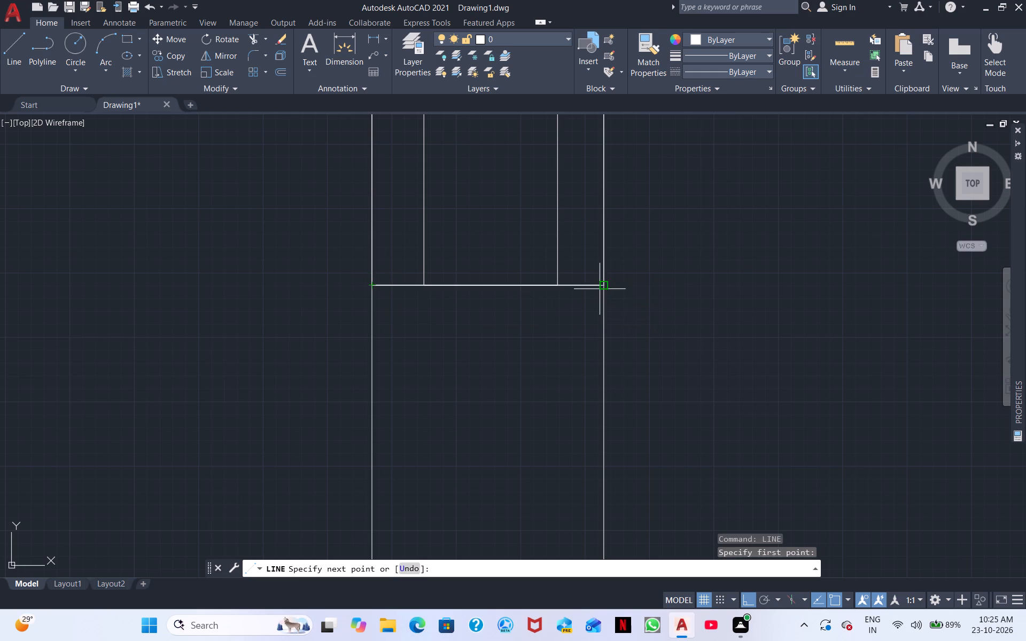
{"action": "left_click", "coordinate": [600, 287]}
{"action": "right_click", "coordinate": [531, 369]}
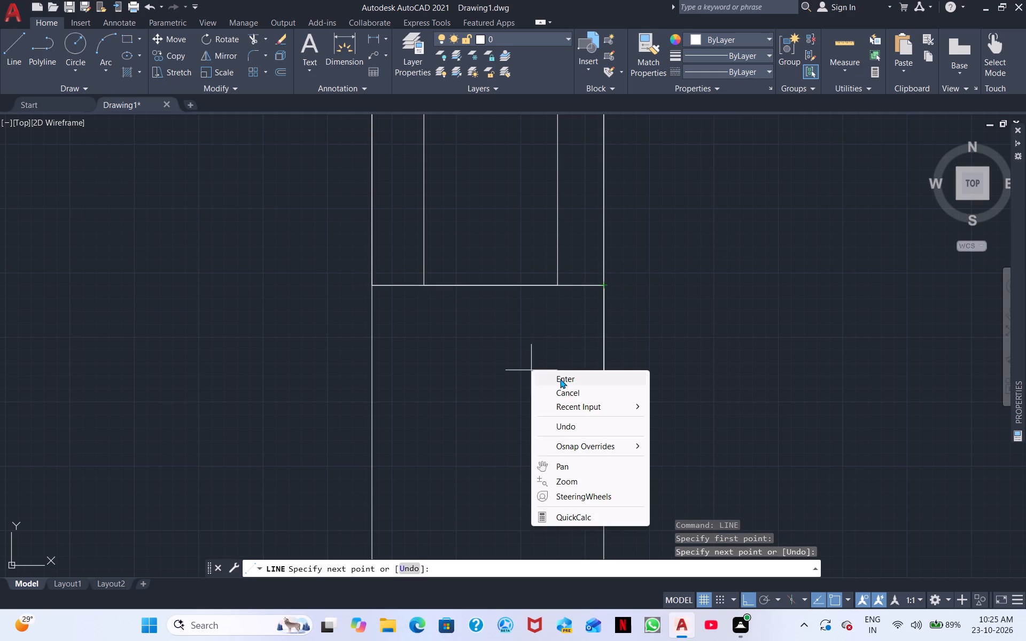
{"action": "left_click", "coordinate": [560, 379]}
Move the smaller window's inner and outer rectangles straight east, clear of the east wall.
{"action": "scroll", "coordinate": [470, 317], "scroll_direction": "up", "scroll_amount": 1}
{"action": "scroll", "coordinate": [463, 341], "scroll_direction": "down", "scroll_amount": 2}
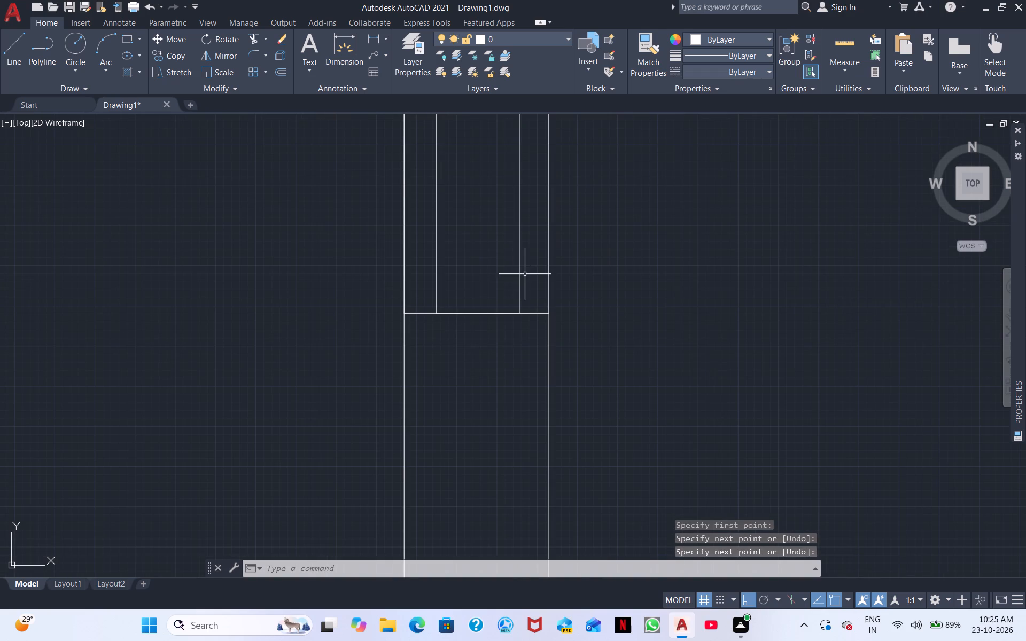
{"action": "left_click", "coordinate": [548, 257]}
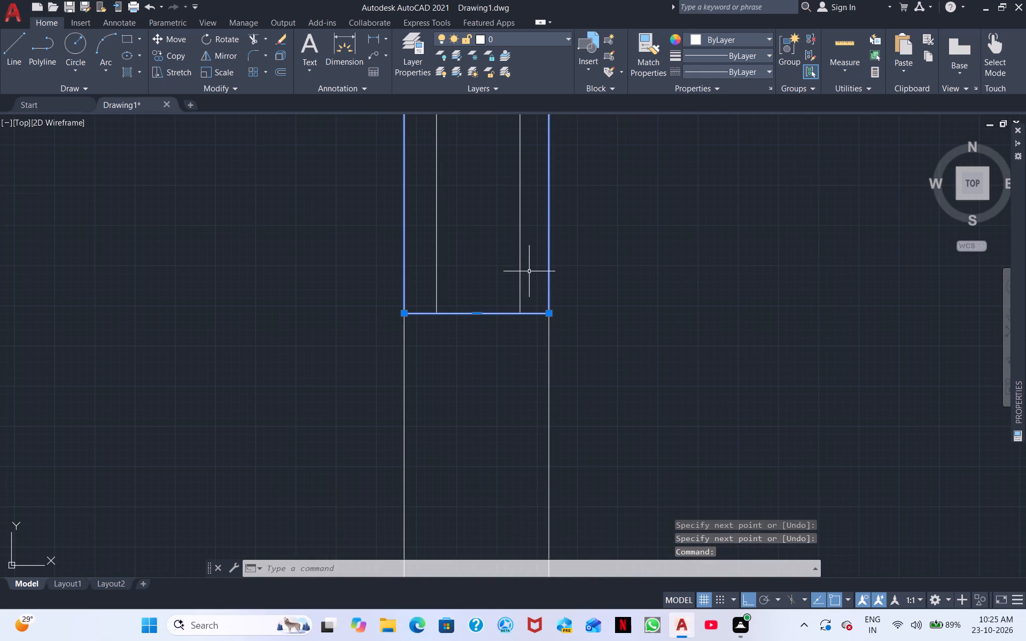
{"action": "left_click", "coordinate": [518, 279]}
{"action": "scroll", "coordinate": [518, 279], "scroll_direction": "down", "scroll_amount": 3}
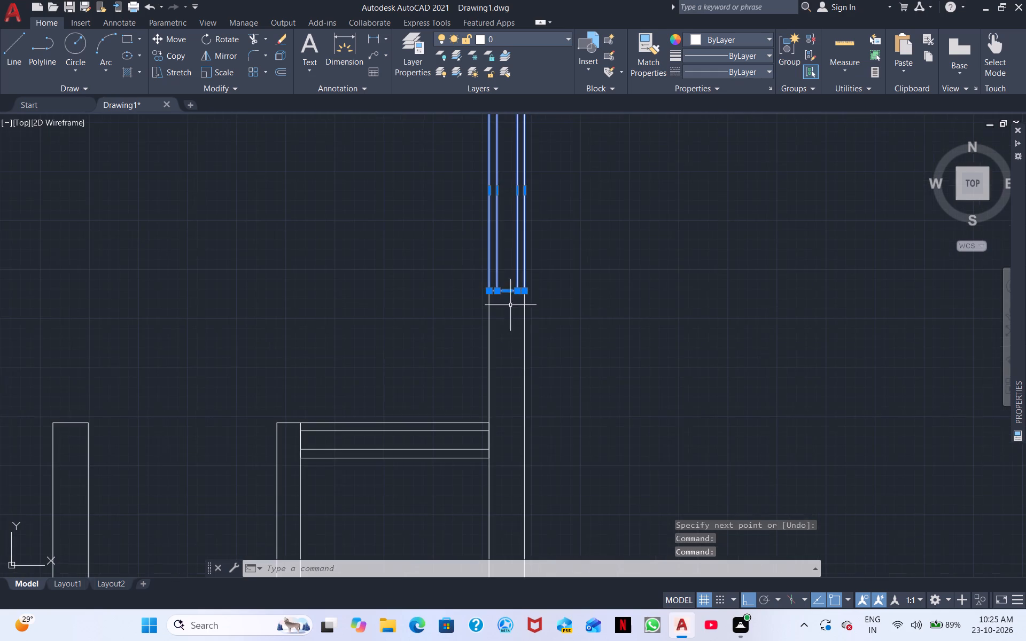
{"action": "right_click", "coordinate": [552, 292]}
{"action": "left_click", "coordinate": [577, 391]}
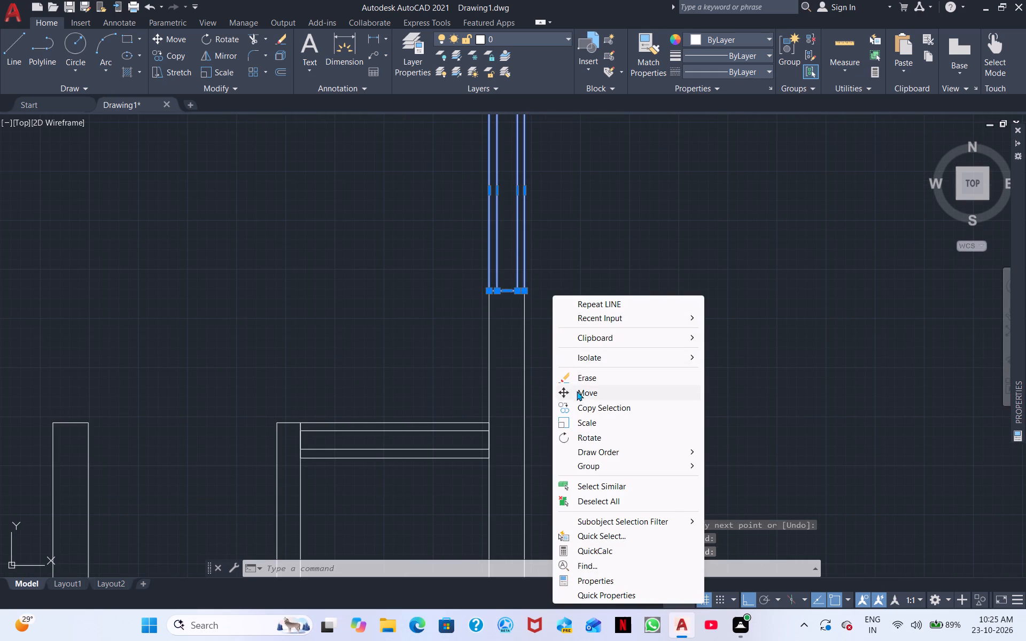
{"action": "left_click_drag", "start_coordinate": [507, 189], "coordinate": [524, 193]}
{"action": "left_click", "coordinate": [587, 197]}
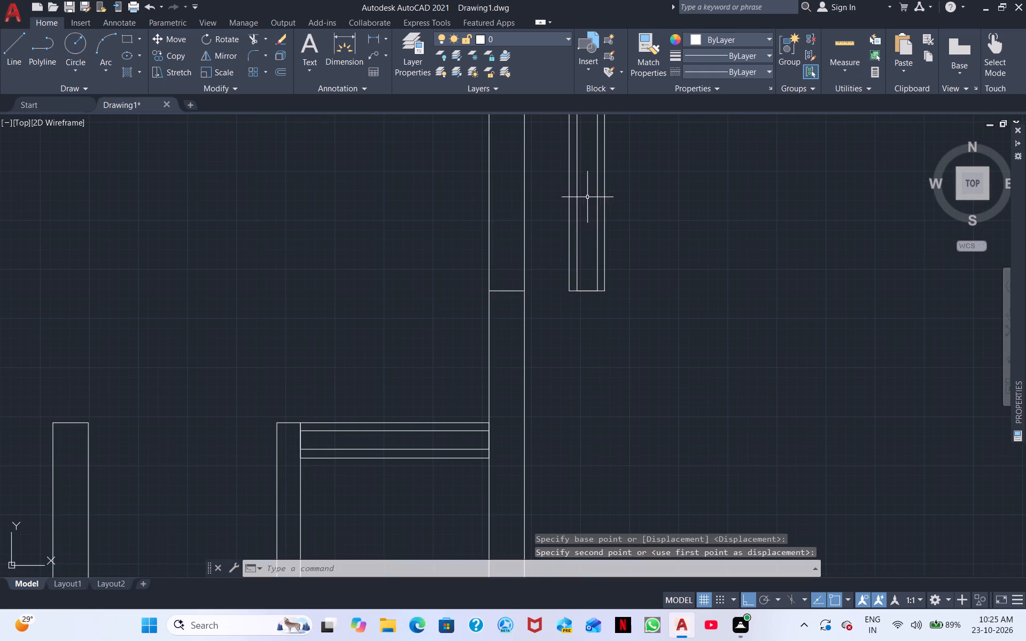
Trim both east wall lines between the two cross lines to cut the smaller window's opening.
{"action": "middle_click_drag", "start_coordinate": [543, 275], "coordinate": [504, 498]}
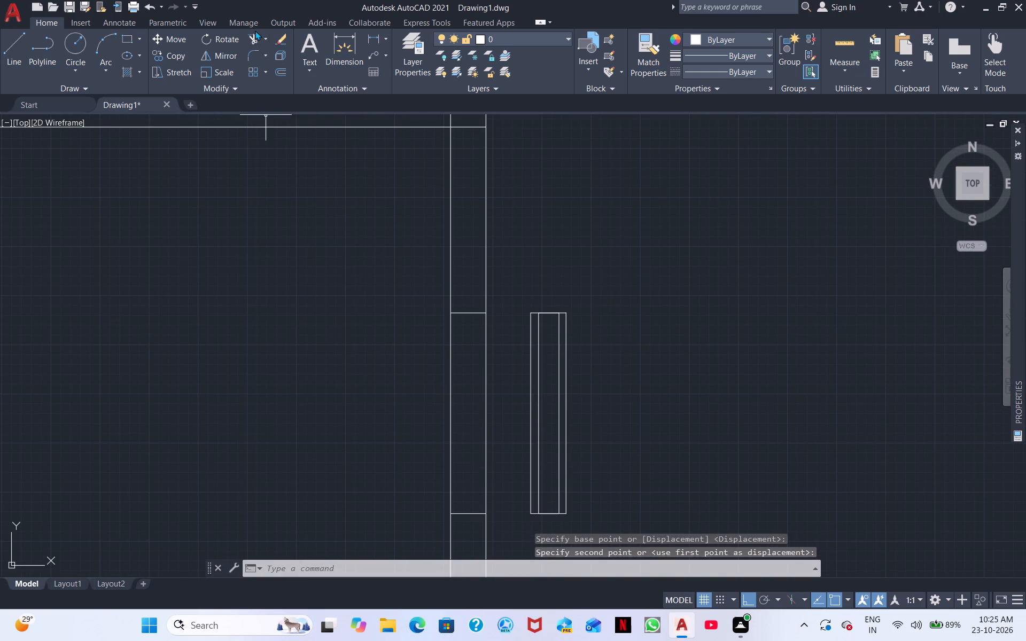
{"action": "left_click", "coordinate": [255, 30]}
{"action": "left_click", "coordinate": [254, 33]}
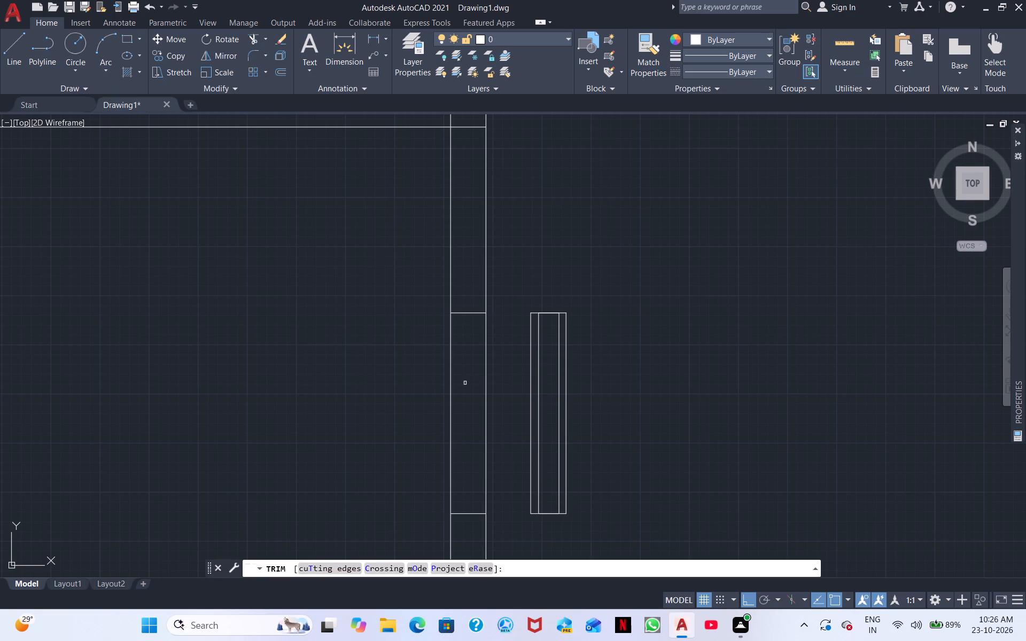
{"action": "left_click", "coordinate": [451, 393]}
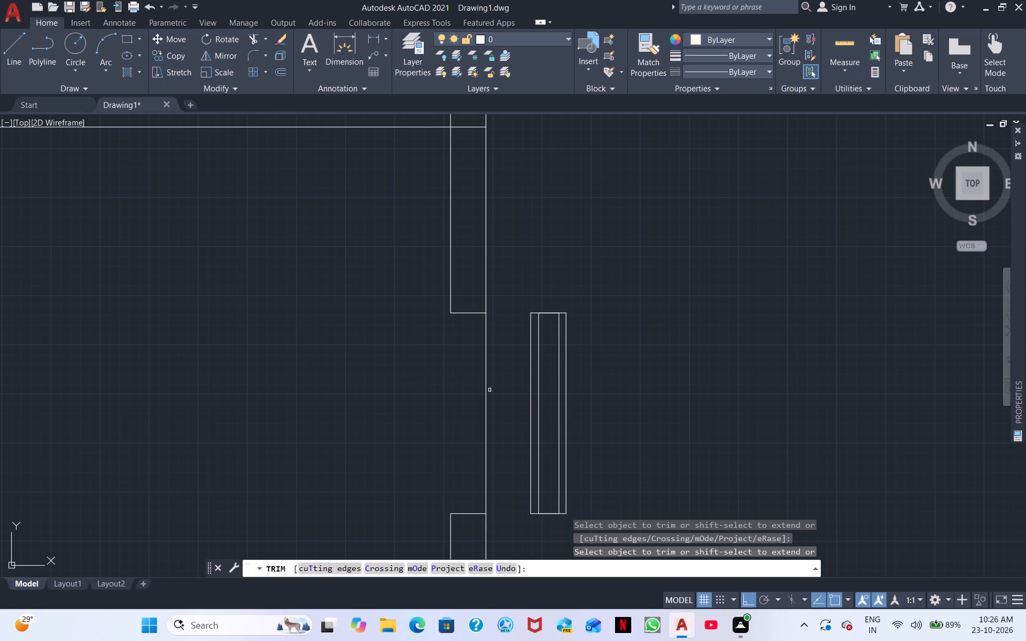
{"action": "left_click", "coordinate": [488, 391]}
{"action": "right_click", "coordinate": [493, 407]}
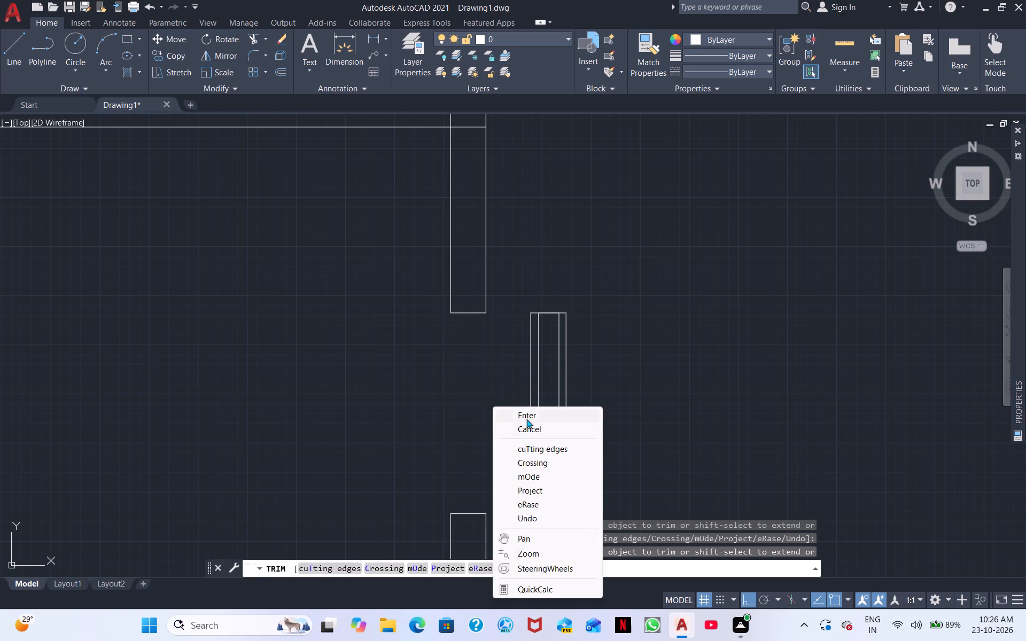
{"action": "left_click", "coordinate": [528, 416]}
Move the smaller window's inner and outer rectangles straight west into their opening in the east wall.
{"action": "left_click", "coordinate": [570, 519]}
{"action": "left_click", "coordinate": [523, 488]}
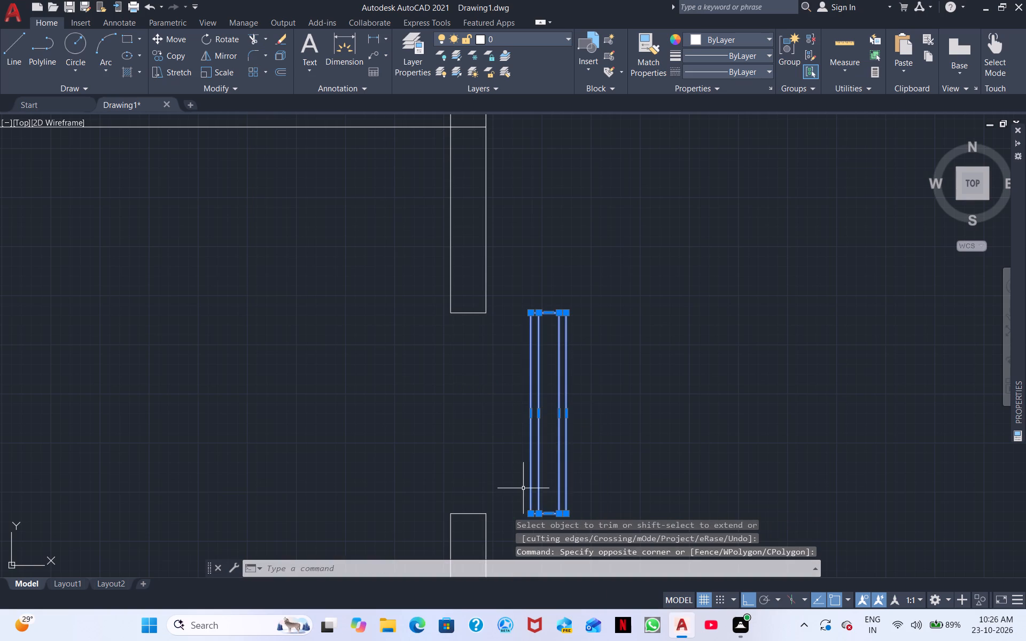
{"action": "right_click", "coordinate": [592, 406]}
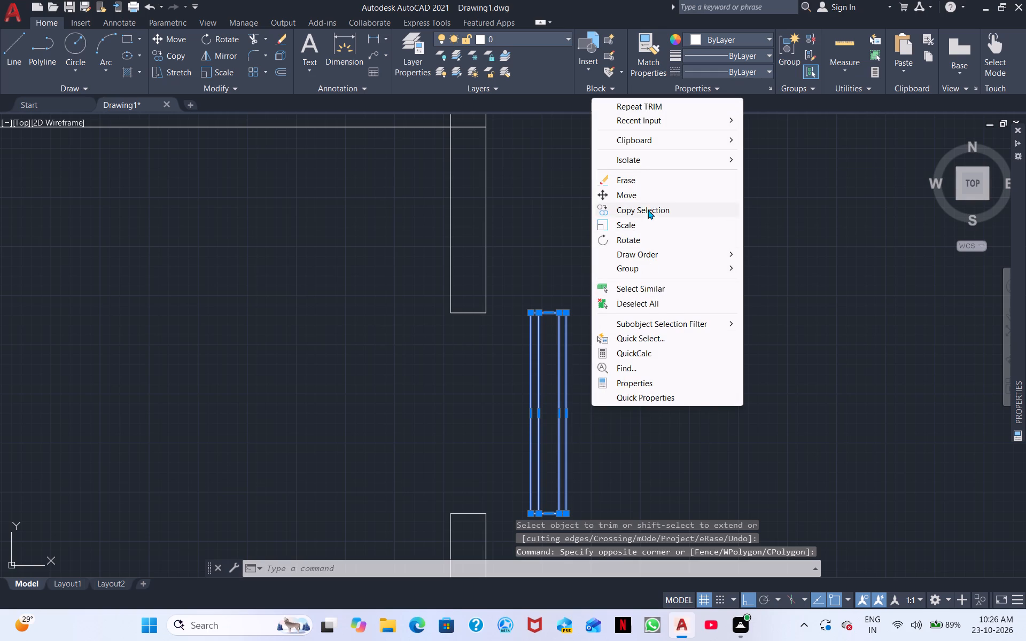
{"action": "left_click", "coordinate": [640, 196]}
{"action": "middle_click_drag", "start_coordinate": [618, 411], "coordinate": [515, 212]}
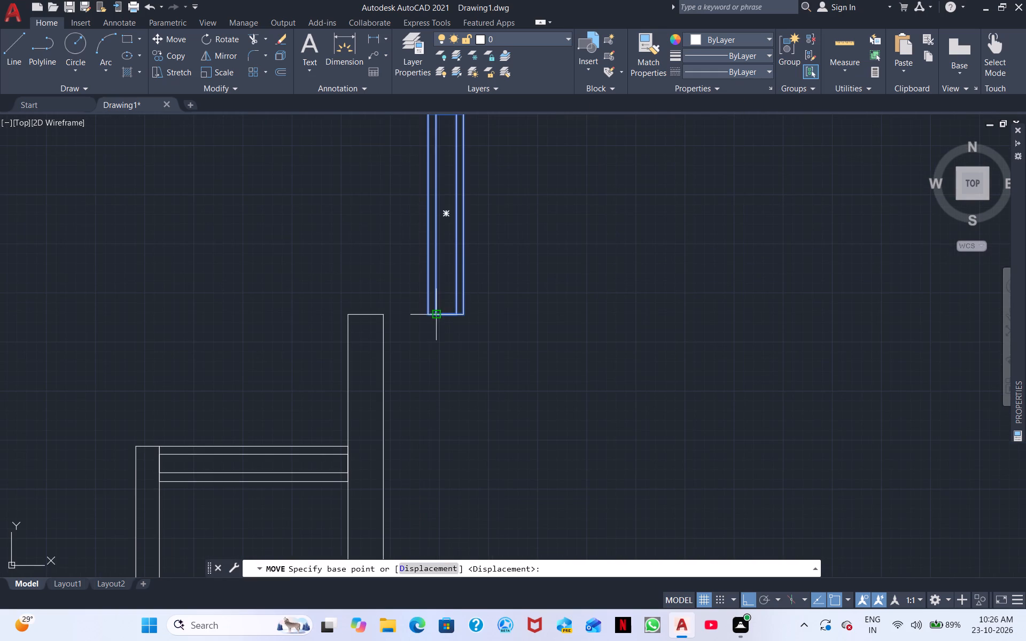
{"action": "left_click", "coordinate": [429, 314]}
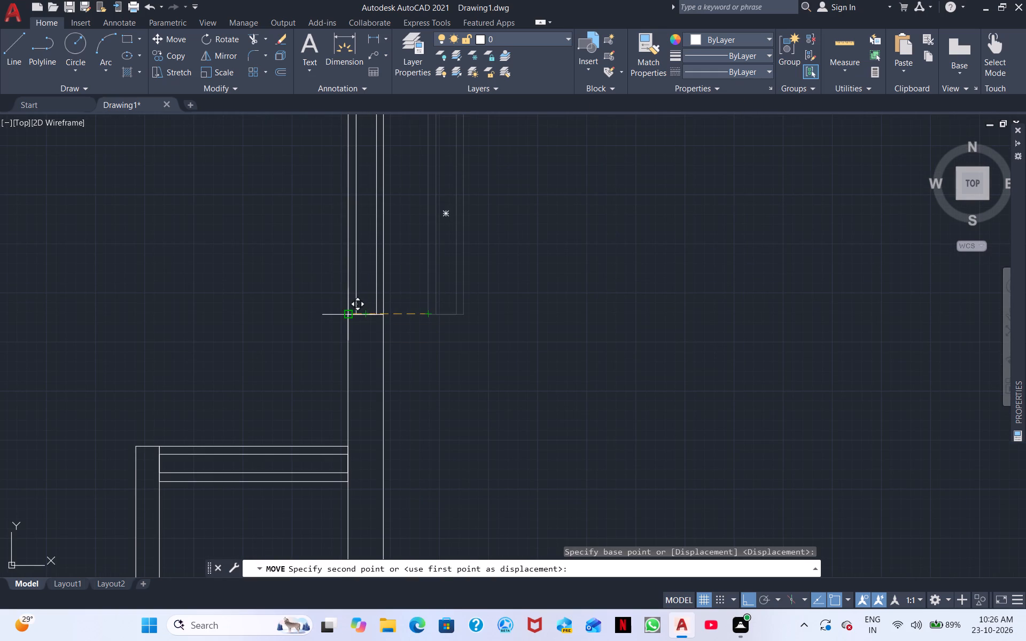
{"action": "left_click", "coordinate": [344, 316]}
Trim the two partition lines crossing the east wall between its windows, plus the wall's inner line between them, to open the junction.
{"action": "scroll", "coordinate": [470, 358], "scroll_direction": "down", "scroll_amount": 2}
{"action": "middle_click_drag", "start_coordinate": [522, 386], "coordinate": [504, 275]}
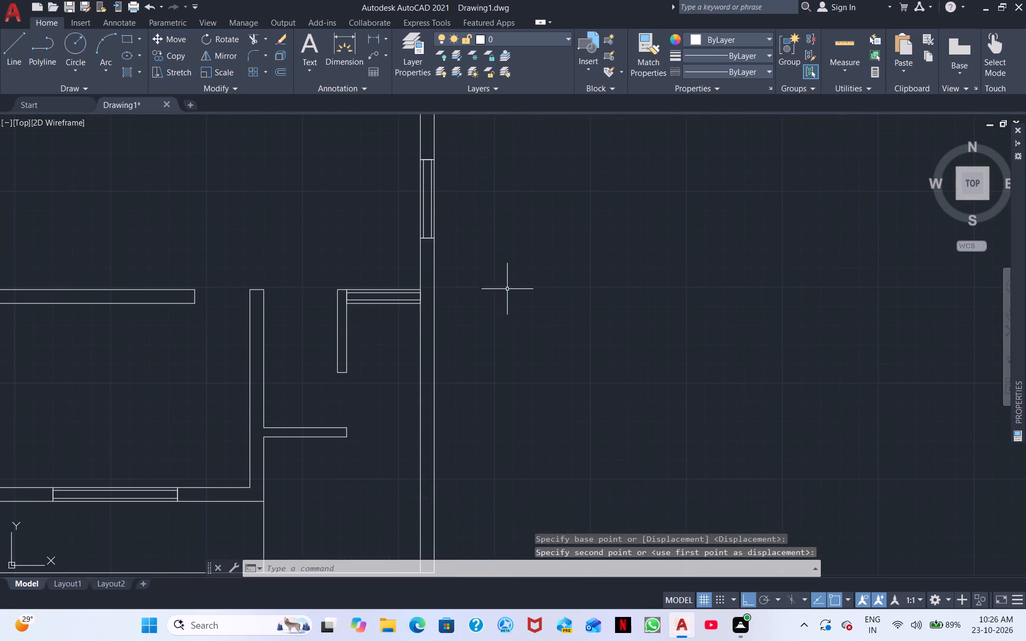
{"action": "middle_click_drag", "start_coordinate": [506, 316], "coordinate": [510, 464]}
{"action": "right_click", "coordinate": [504, 291]}
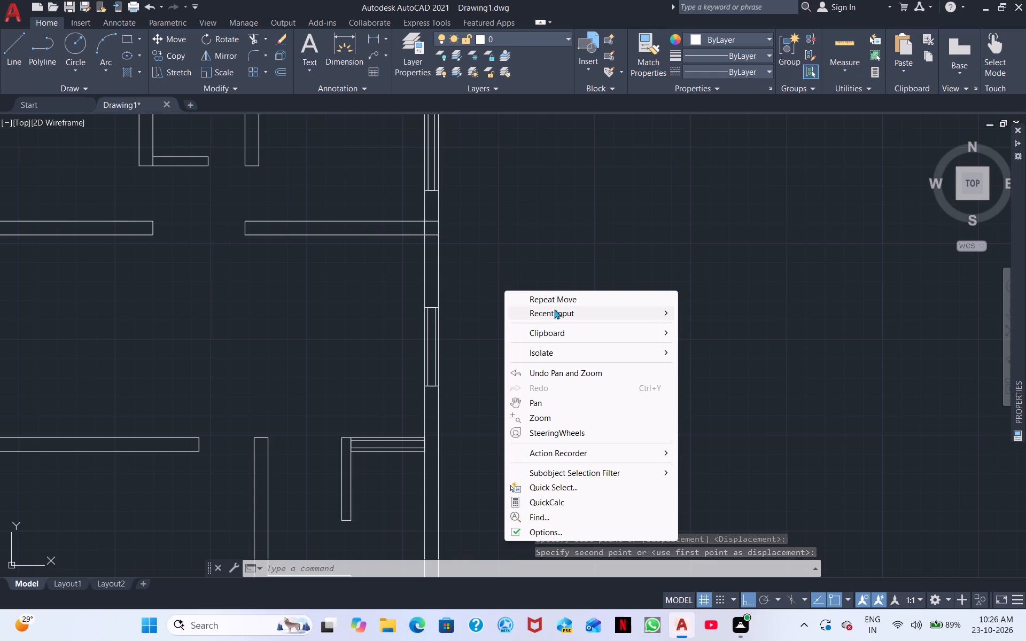
{"action": "left_click", "coordinate": [555, 309]}
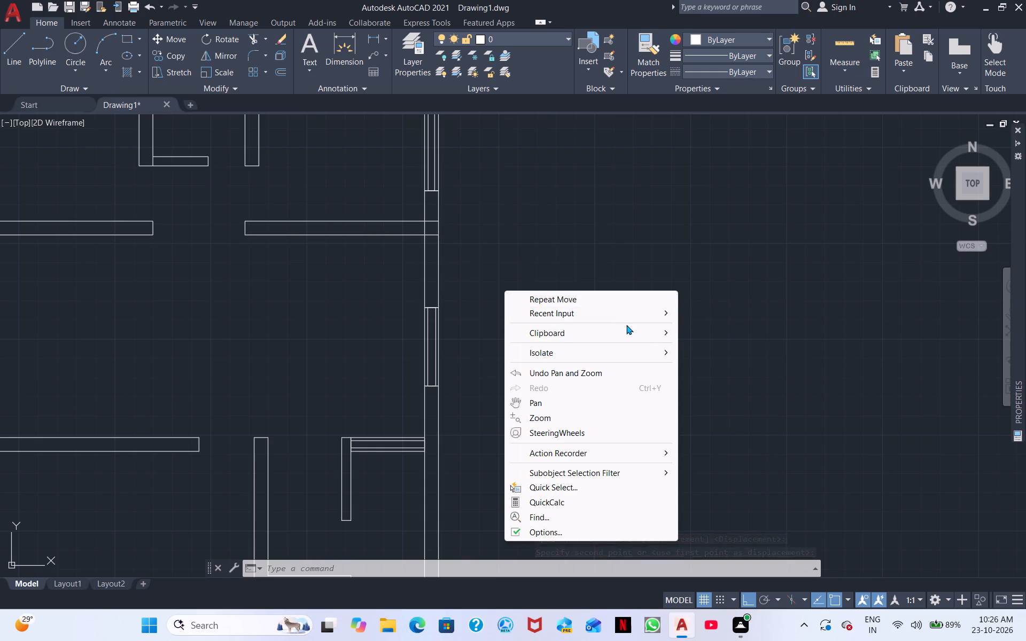
{"action": "left_click", "coordinate": [634, 317]}
{"action": "left_click", "coordinate": [695, 326]}
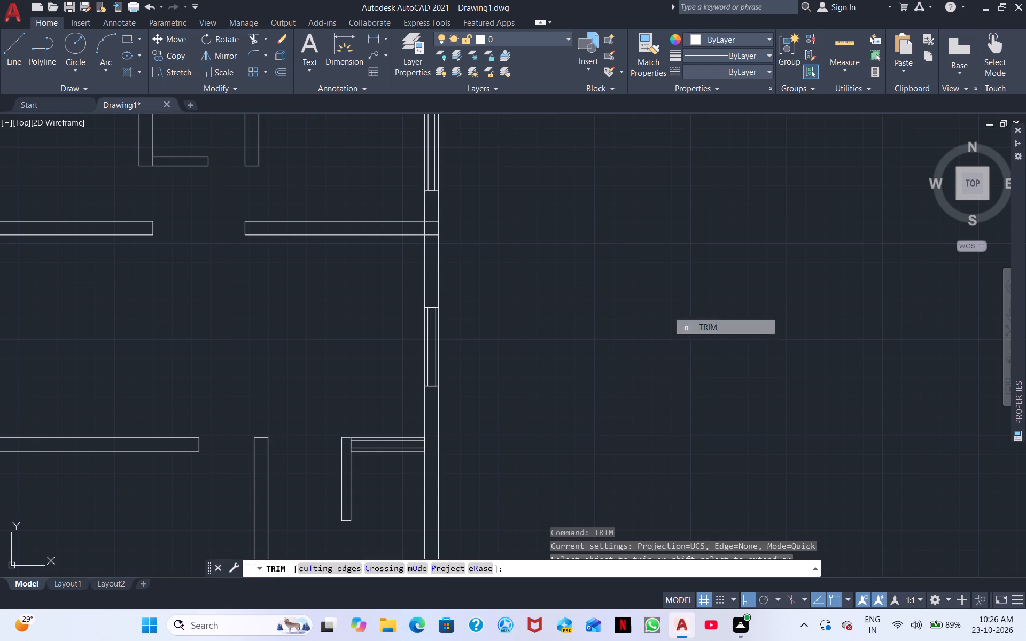
{"action": "left_click", "coordinate": [434, 234]}
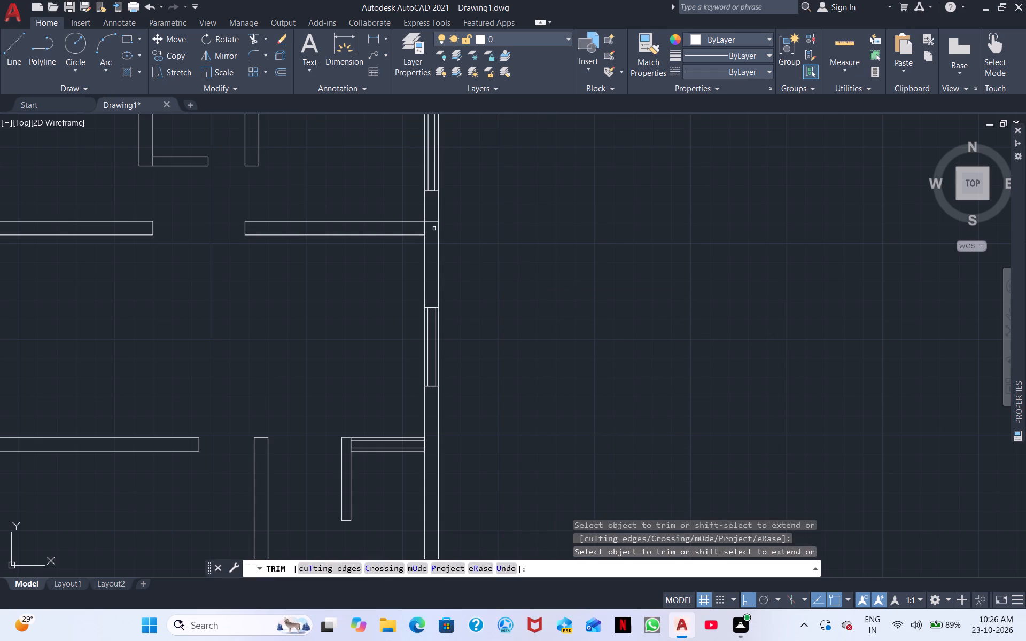
{"action": "left_click", "coordinate": [434, 223]}
{"action": "left_click", "coordinate": [425, 226]}
{"action": "scroll", "coordinate": [436, 230], "scroll_direction": "down", "scroll_amount": 2}
{"action": "middle_click_drag", "start_coordinate": [558, 265], "coordinate": [568, 312]}
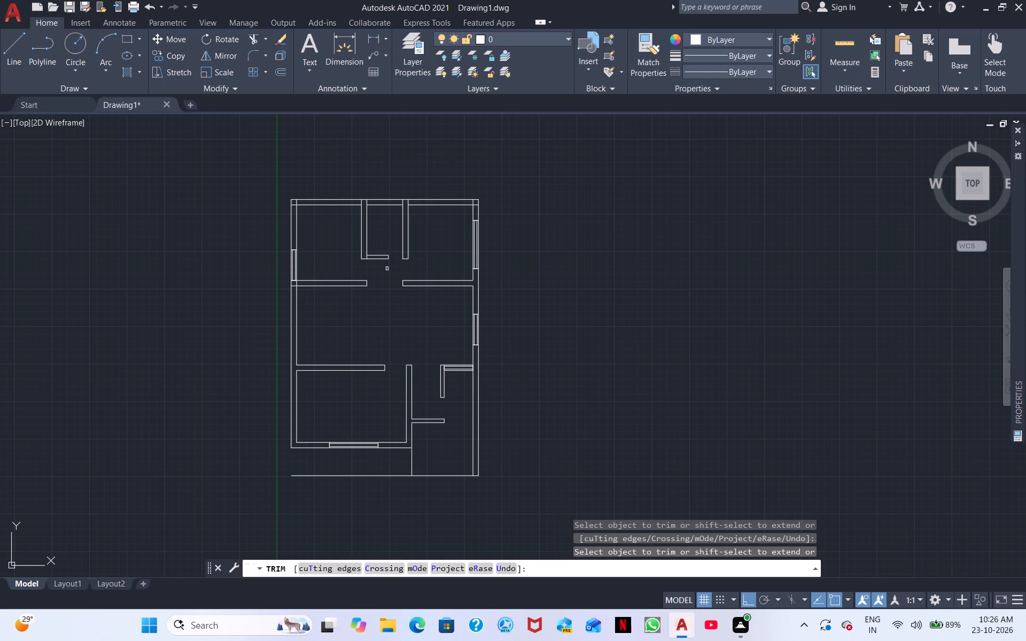
{"action": "right_click", "coordinate": [677, 407]}
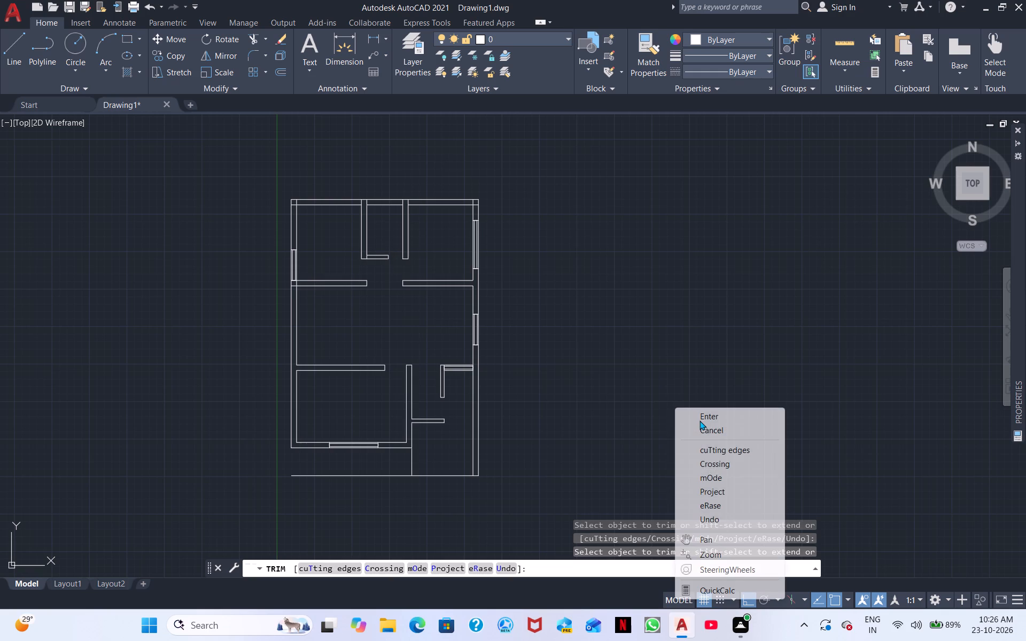
{"action": "left_click", "coordinate": [699, 420]}
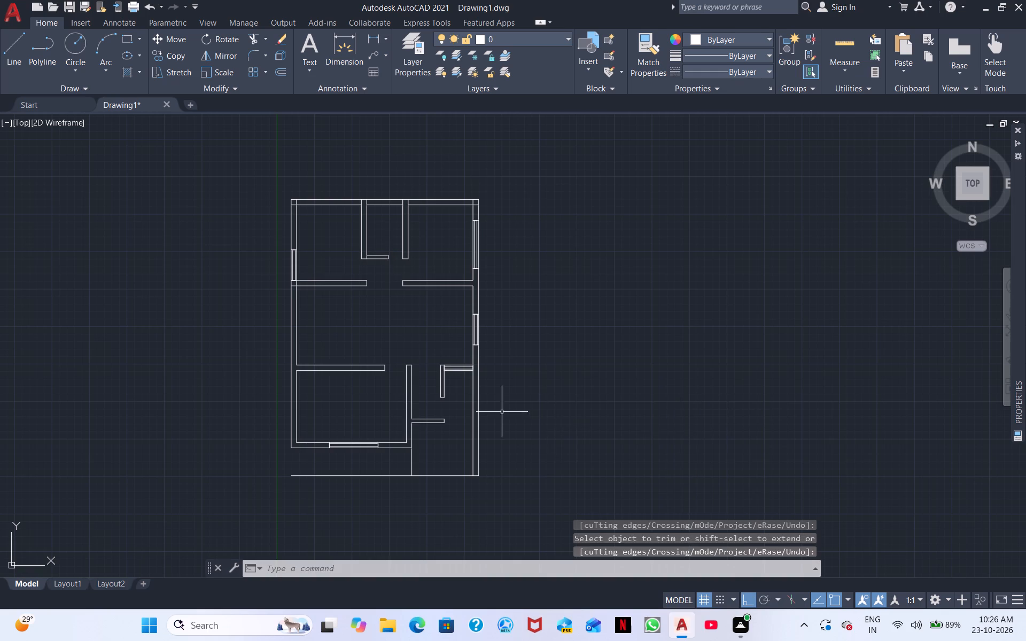
Copy the window spanning the short partition and east wall into the north wall, its southeast corner at the middle room's inner northeast corner.
{"action": "scroll", "coordinate": [501, 408], "scroll_direction": "up", "scroll_amount": 3}
{"action": "middle_click_drag", "start_coordinate": [305, 352], "coordinate": [394, 464]}
{"action": "left_click", "coordinate": [409, 377]}
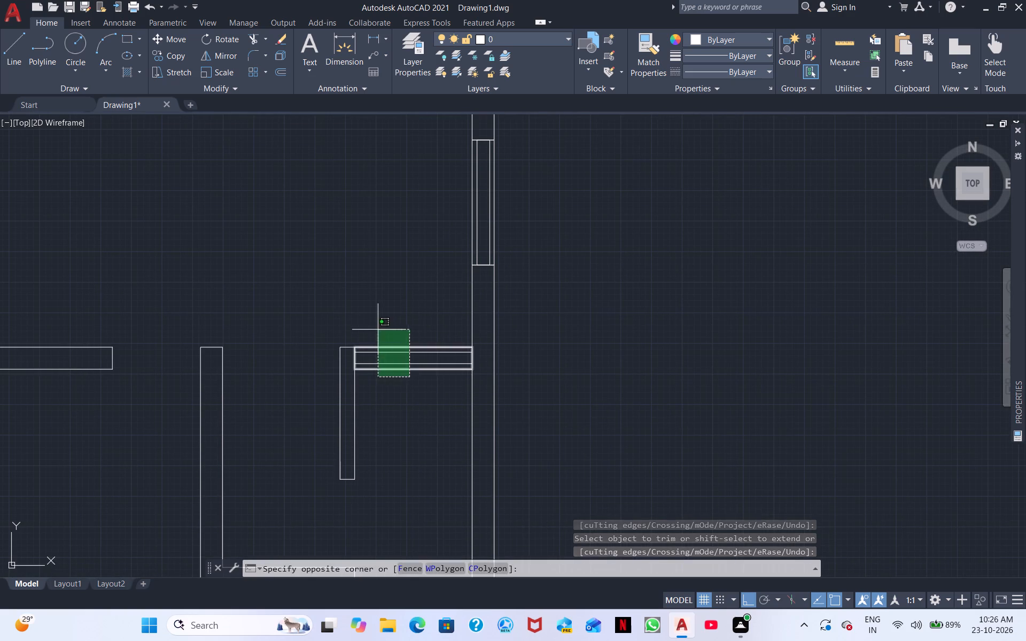
{"action": "left_click", "coordinate": [377, 328]}
{"action": "right_click", "coordinate": [376, 328]}
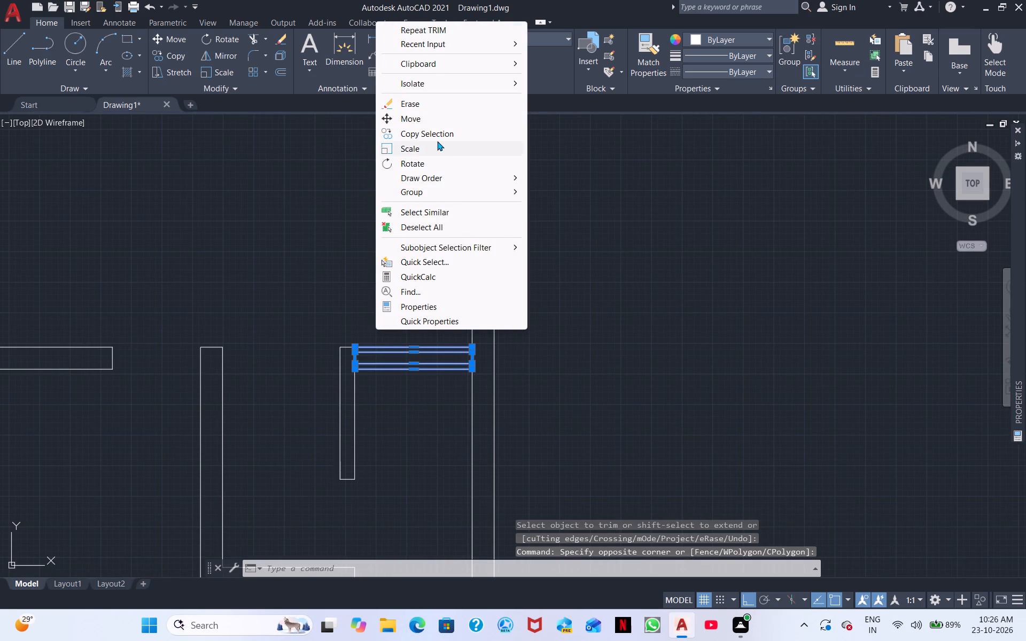
{"action": "left_click", "coordinate": [434, 132]}
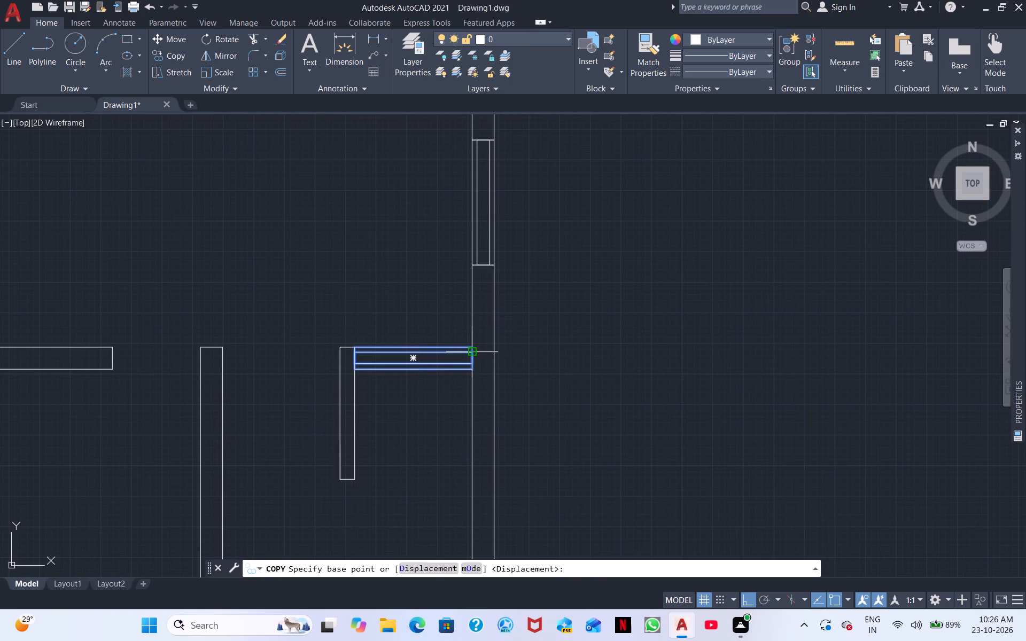
{"action": "left_click", "coordinate": [472, 373]}
{"action": "middle_click_drag", "start_coordinate": [340, 295], "coordinate": [452, 519]}
{"action": "scroll", "coordinate": [356, 383], "scroll_direction": "down", "scroll_amount": 1}
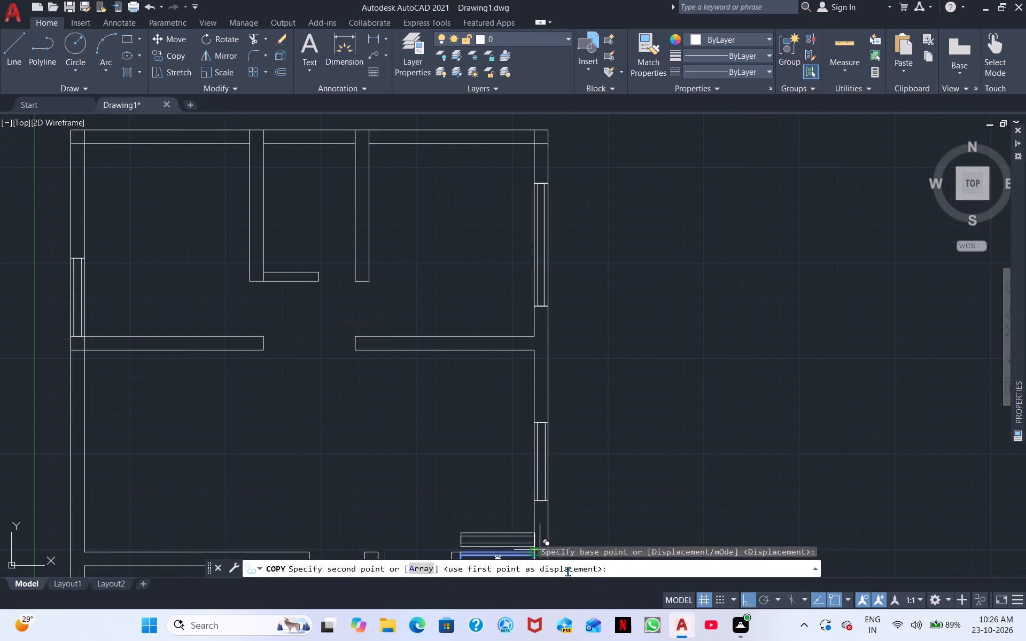
{"action": "left_click", "coordinate": [749, 597]}
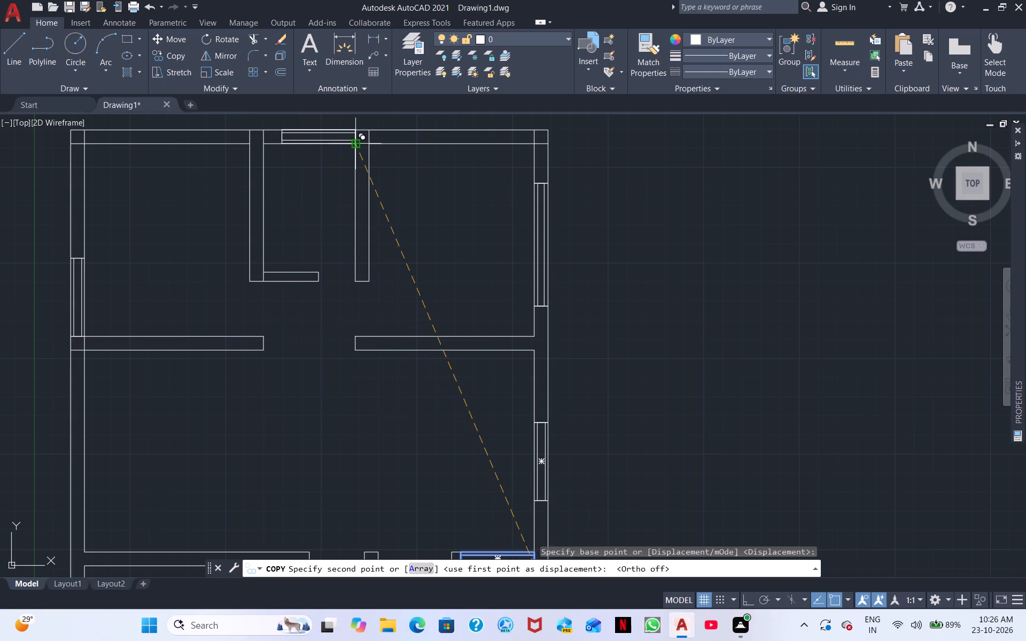
{"action": "scroll", "coordinate": [357, 146], "scroll_direction": "up", "scroll_amount": 4}
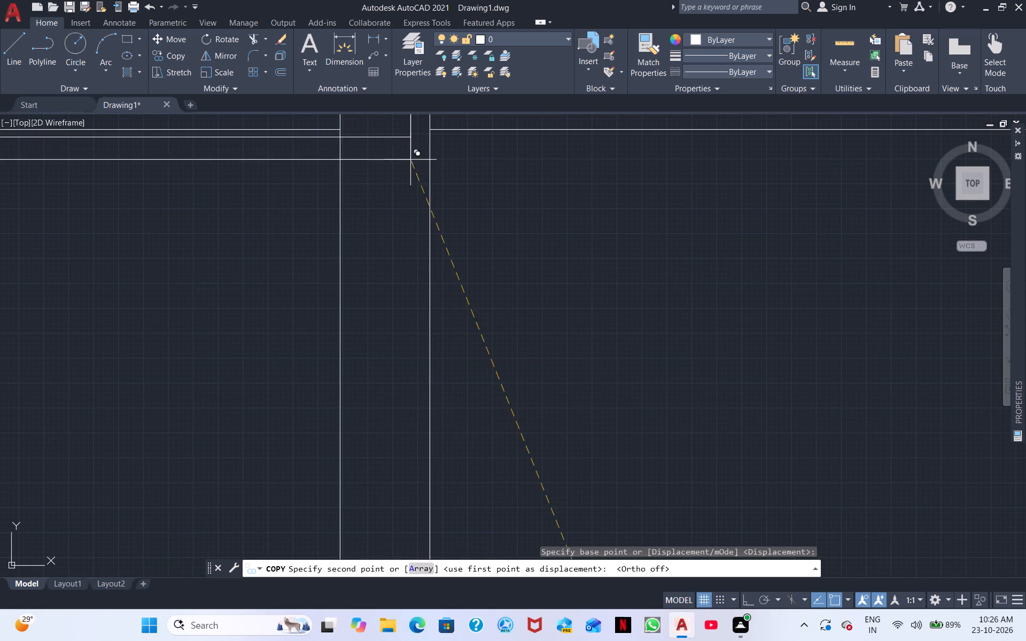
{"action": "left_click", "coordinate": [337, 131]}
{"action": "scroll", "coordinate": [299, 176], "scroll_direction": "down", "scroll_amount": 1}
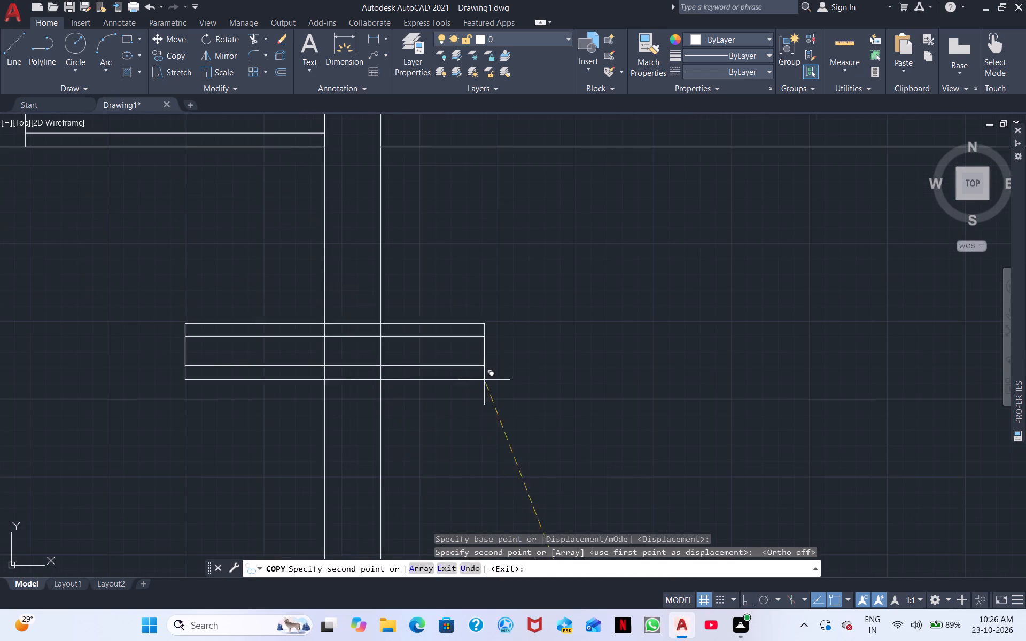
{"action": "right_click", "coordinate": [612, 409]}
{"action": "left_click", "coordinate": [639, 418]}
With Ortho on, shorten the north wall window by stretching the west ends of its inner and outer rectangles east to the same line.
{"action": "scroll", "coordinate": [473, 338], "scroll_direction": "down", "scroll_amount": 3}
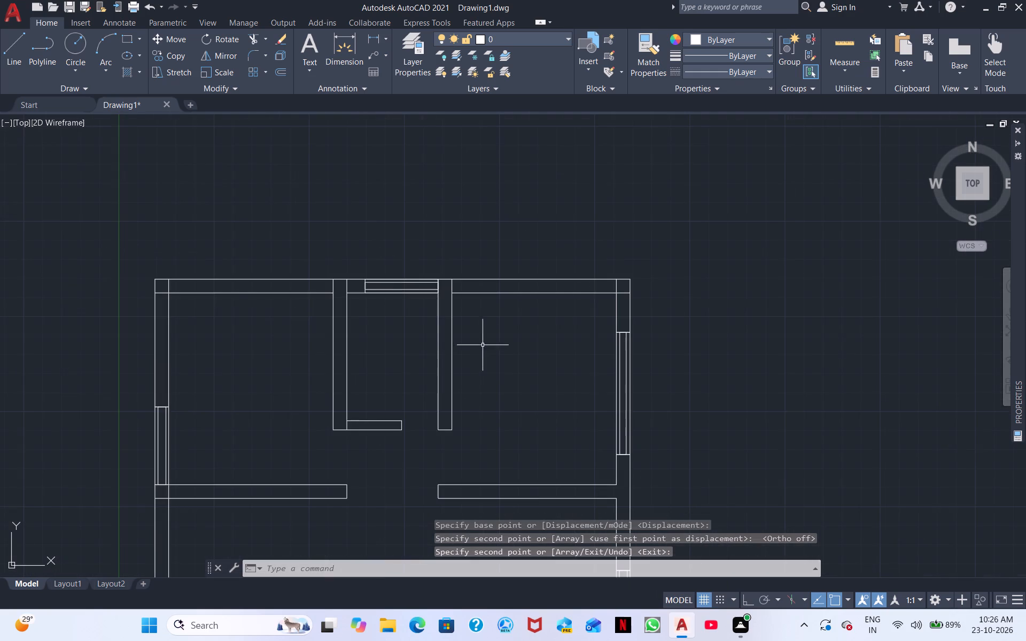
{"action": "scroll", "coordinate": [357, 348], "scroll_direction": "up", "scroll_amount": 3}
{"action": "middle_click_drag", "start_coordinate": [365, 327], "coordinate": [337, 440]}
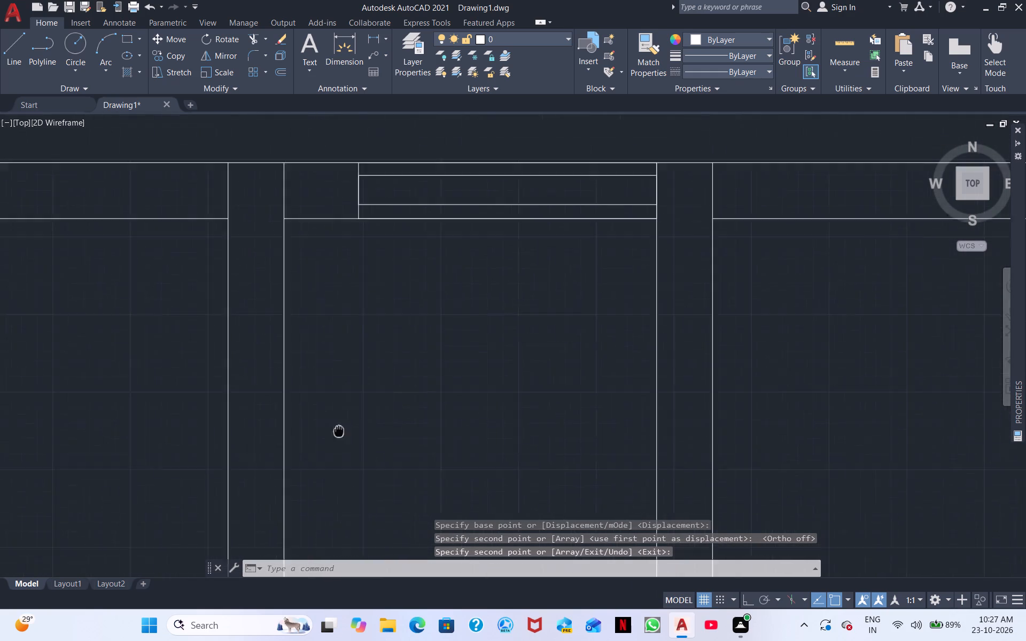
{"action": "middle_click_drag", "start_coordinate": [337, 440], "coordinate": [308, 627]}
{"action": "scroll", "coordinate": [304, 408], "scroll_direction": "up", "scroll_amount": 3}
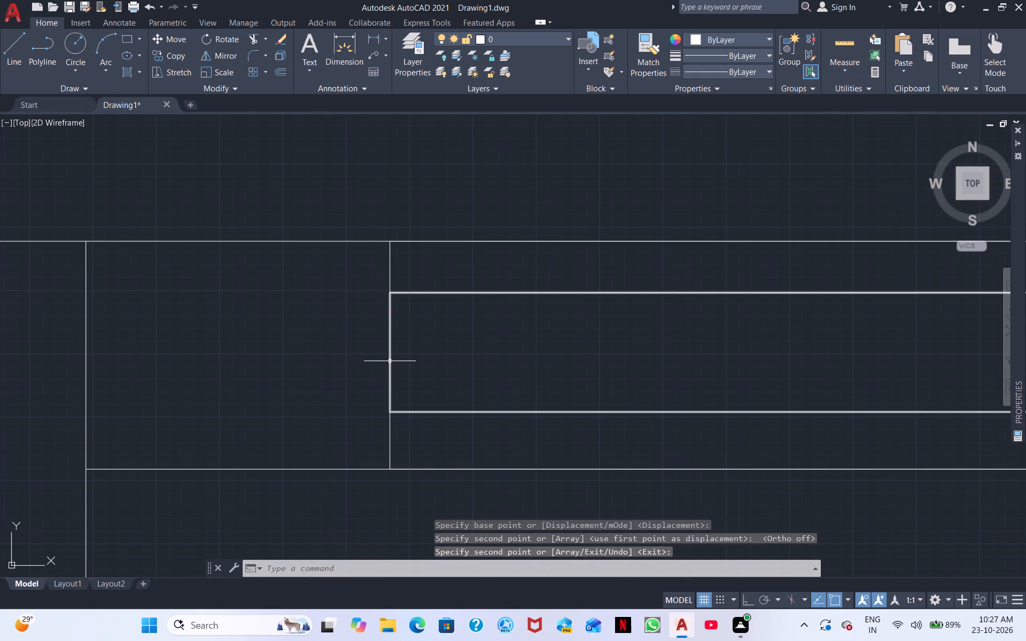
{"action": "left_click", "coordinate": [742, 598]}
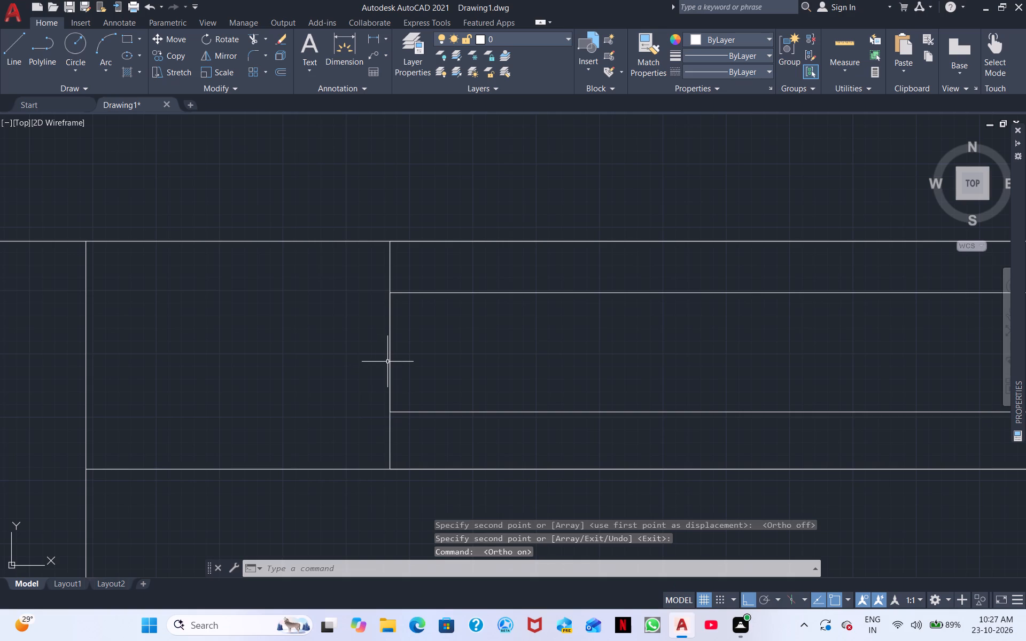
{"action": "left_click", "coordinate": [392, 360]}
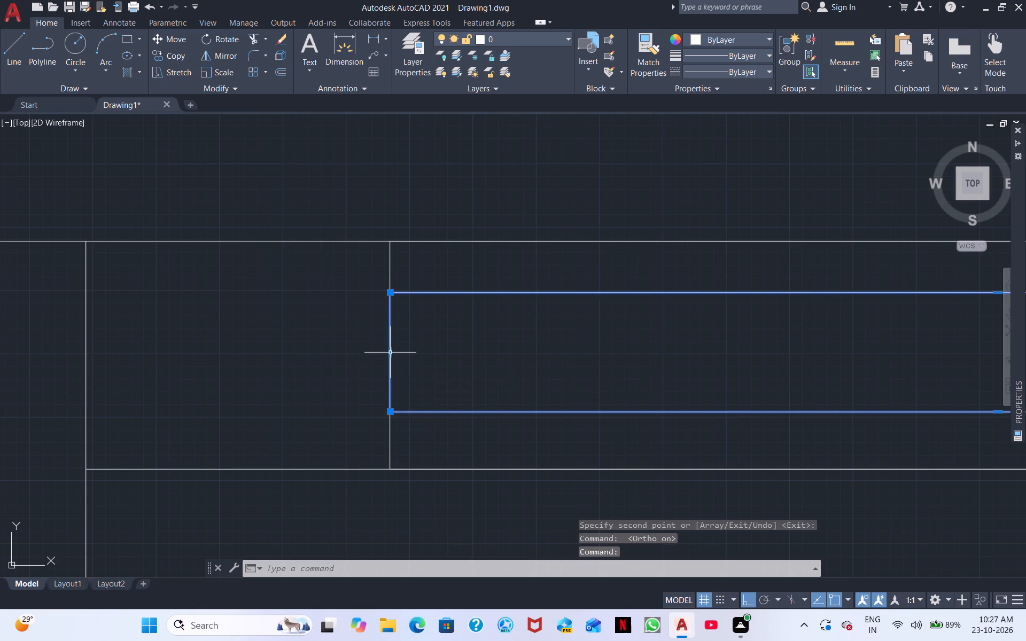
{"action": "left_click", "coordinate": [392, 351]}
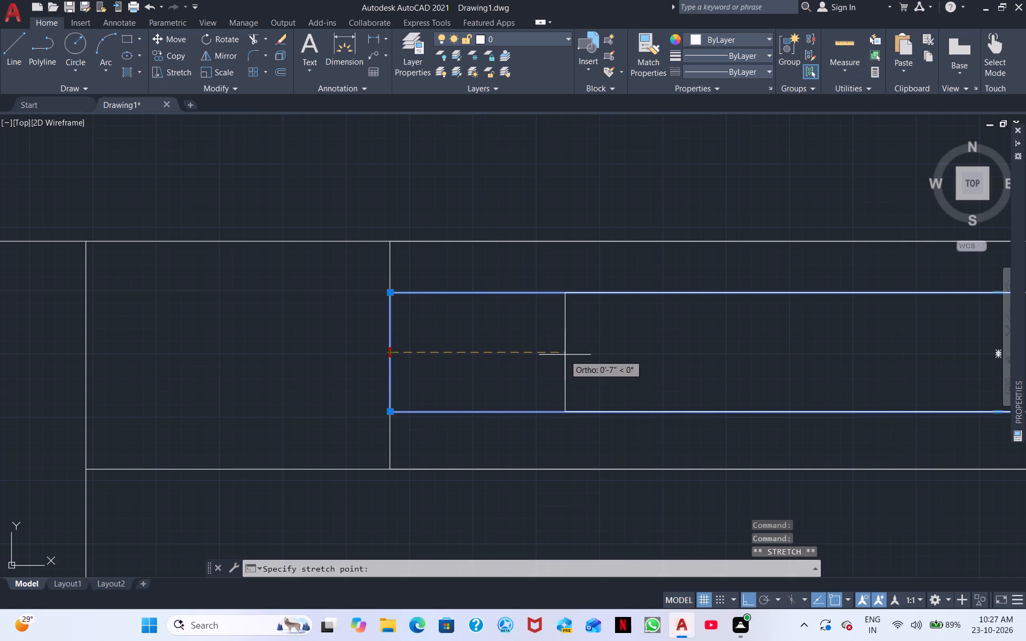
{"action": "left_click", "coordinate": [613, 357]}
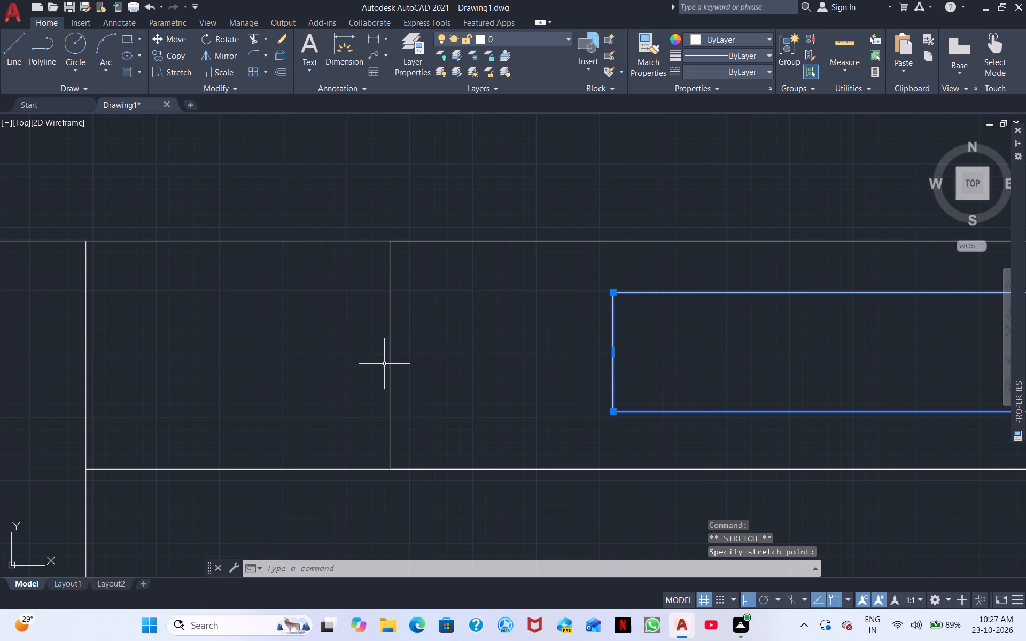
{"action": "left_click", "coordinate": [390, 355]}
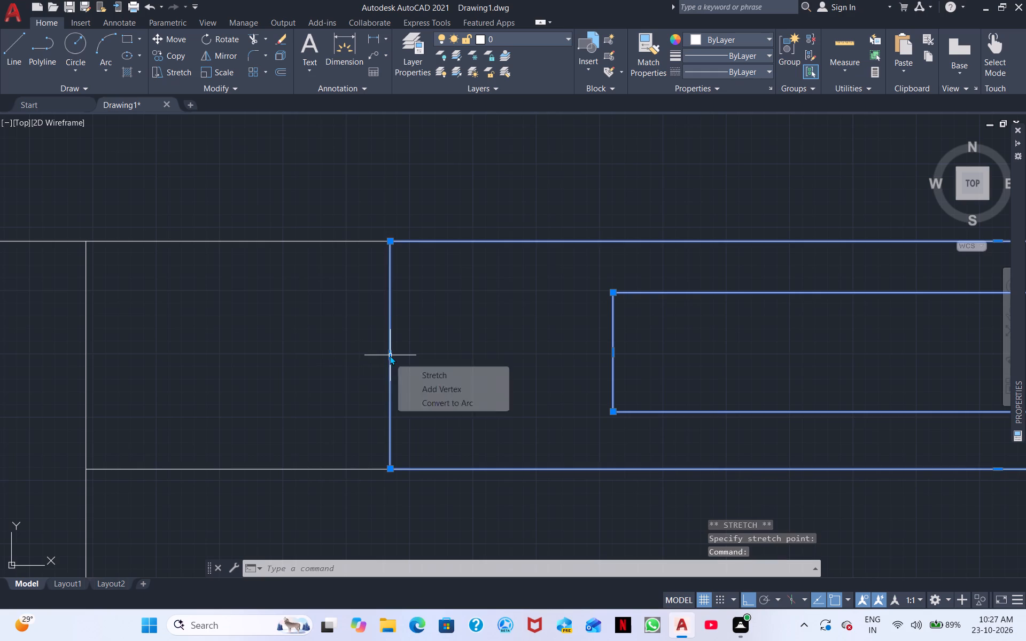
{"action": "left_click", "coordinate": [390, 355]}
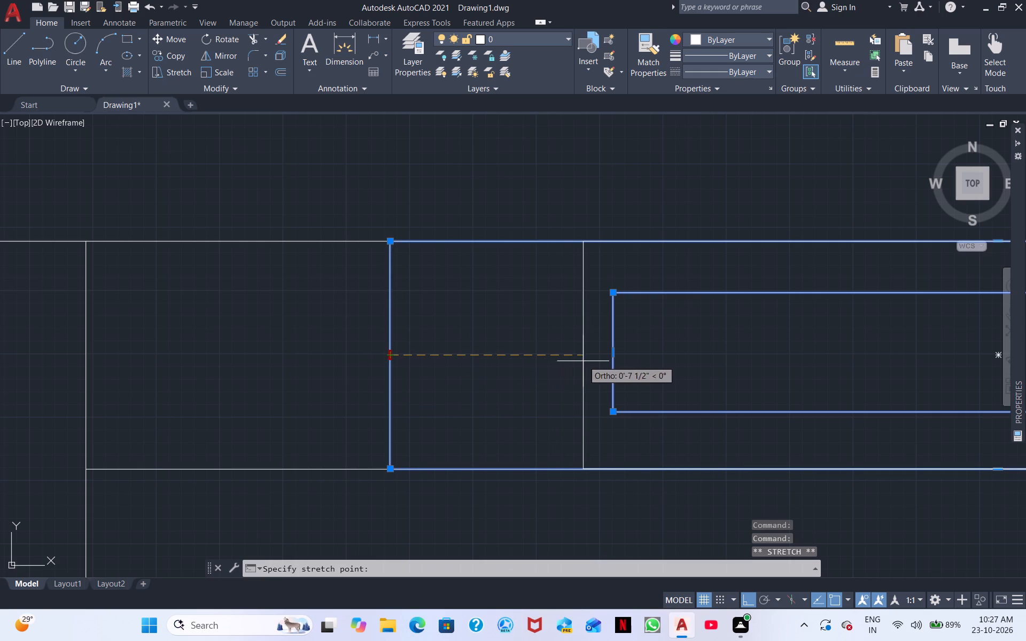
{"action": "left_click", "coordinate": [611, 356]}
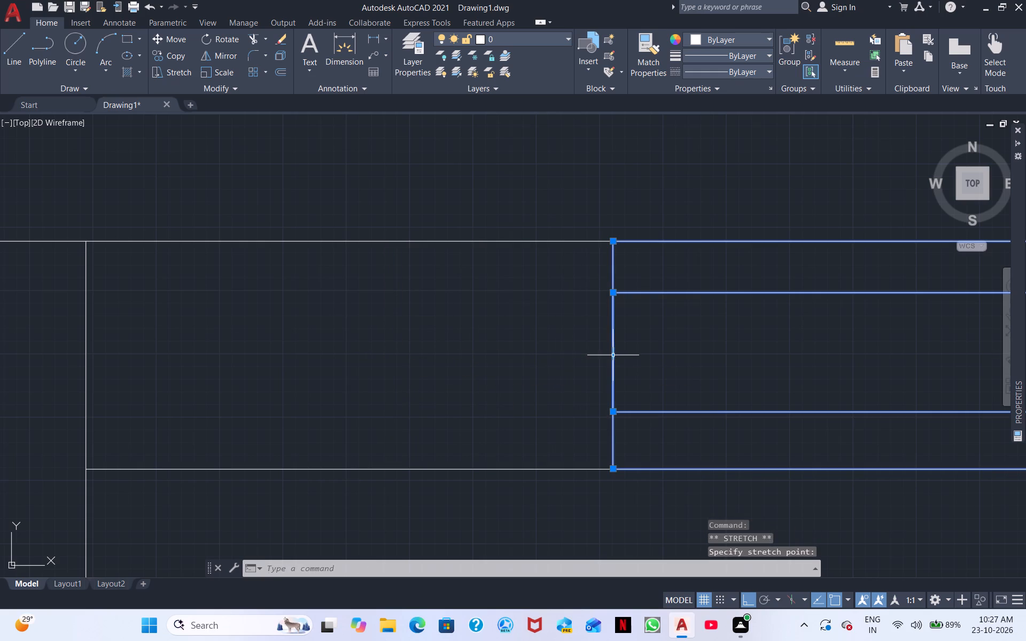
Draw a line across the north wall along the window's west end, from the outer wall line to the inner one.
{"action": "scroll", "coordinate": [562, 363], "scroll_direction": "down", "scroll_amount": 2}
{"action": "middle_click_drag", "start_coordinate": [545, 364], "coordinate": [347, 338]}
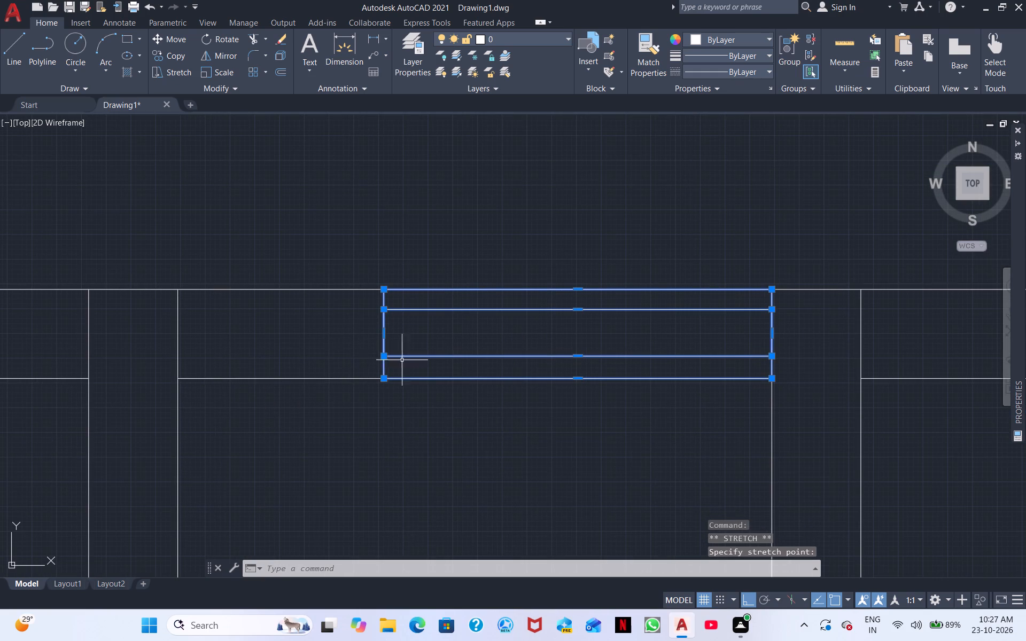
{"action": "scroll", "coordinate": [428, 344], "scroll_direction": "down", "scroll_amount": 2}
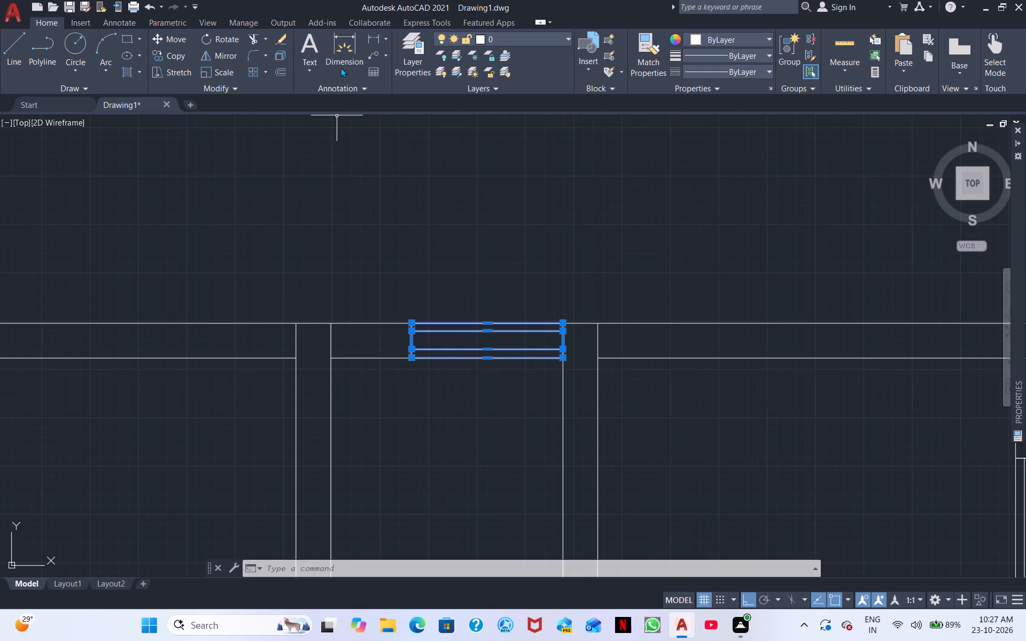
{"action": "left_click", "coordinate": [15, 64]}
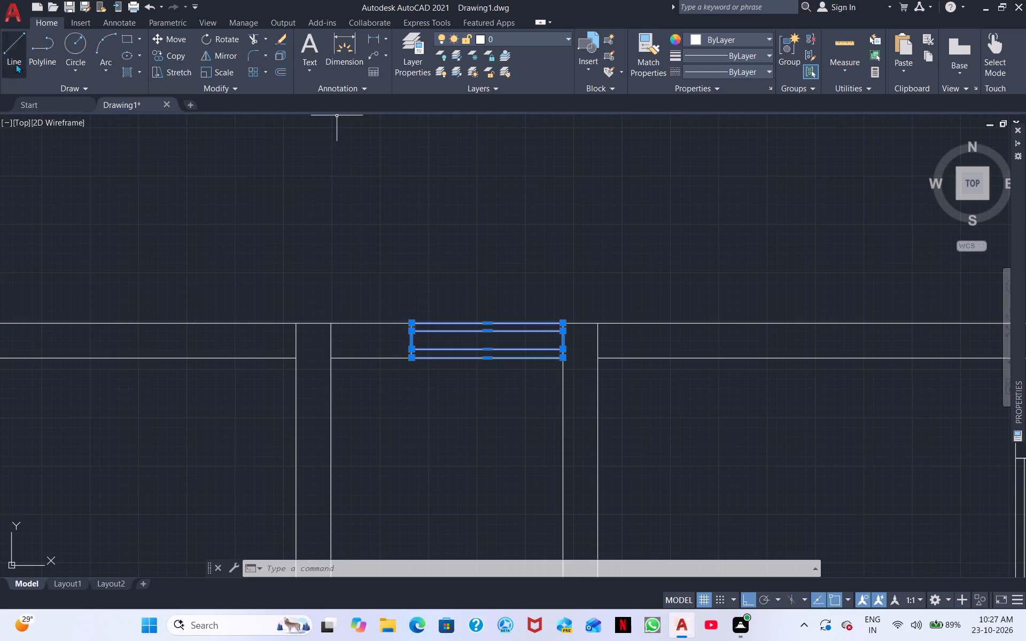
{"action": "scroll", "coordinate": [375, 315], "scroll_direction": "up", "scroll_amount": 2}
{"action": "left_click", "coordinate": [461, 332]}
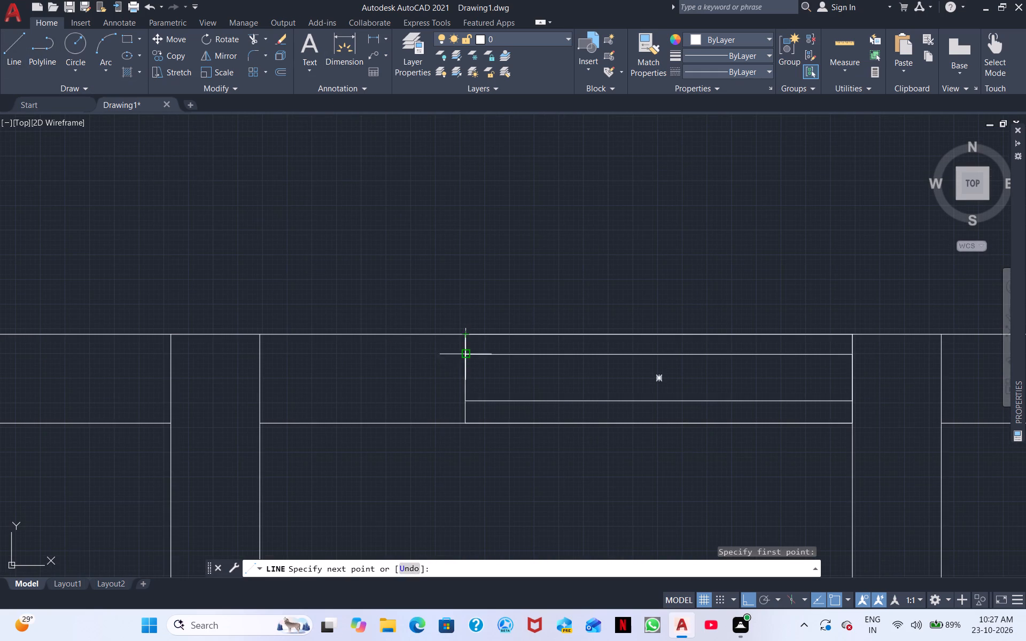
{"action": "left_click", "coordinate": [462, 425]}
{"action": "right_click", "coordinate": [449, 451]}
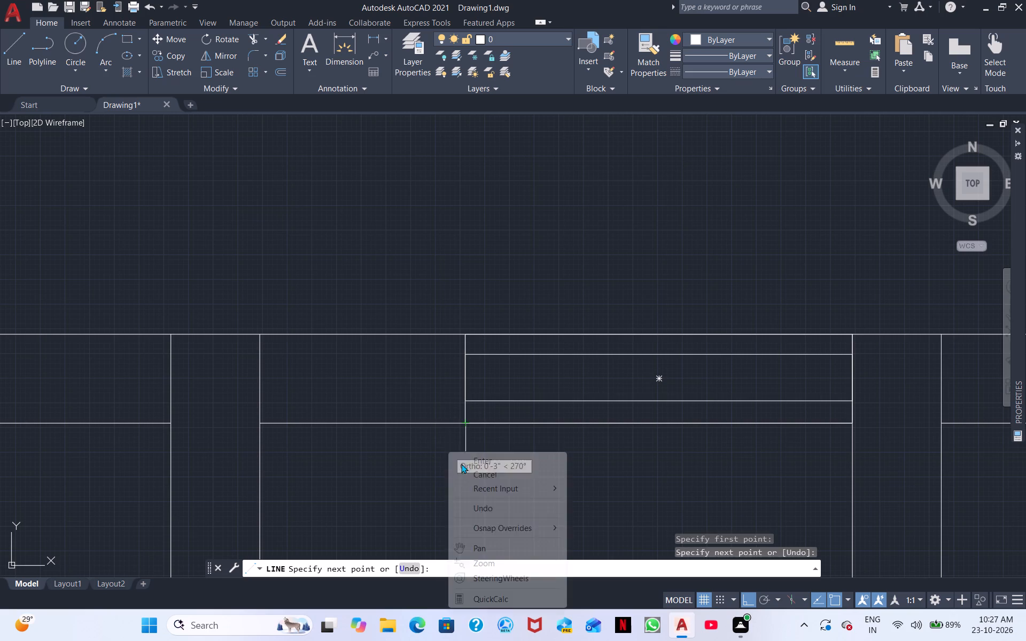
{"action": "left_click", "coordinate": [485, 460]}
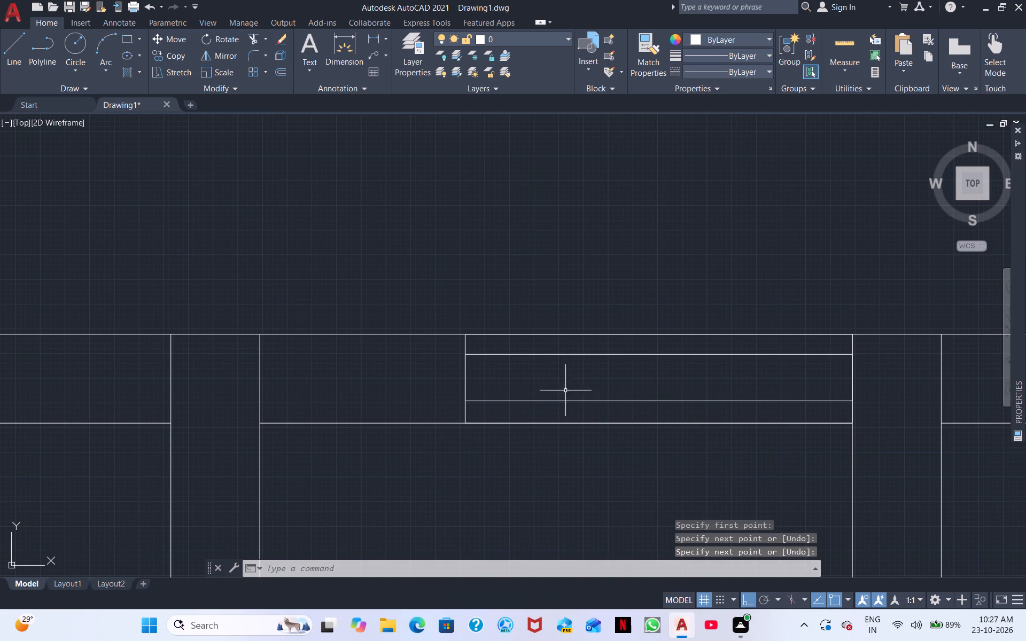
Move the north wall window's inner and outer rectangles straight south, clear of the wall.
{"action": "left_click", "coordinate": [571, 424]}
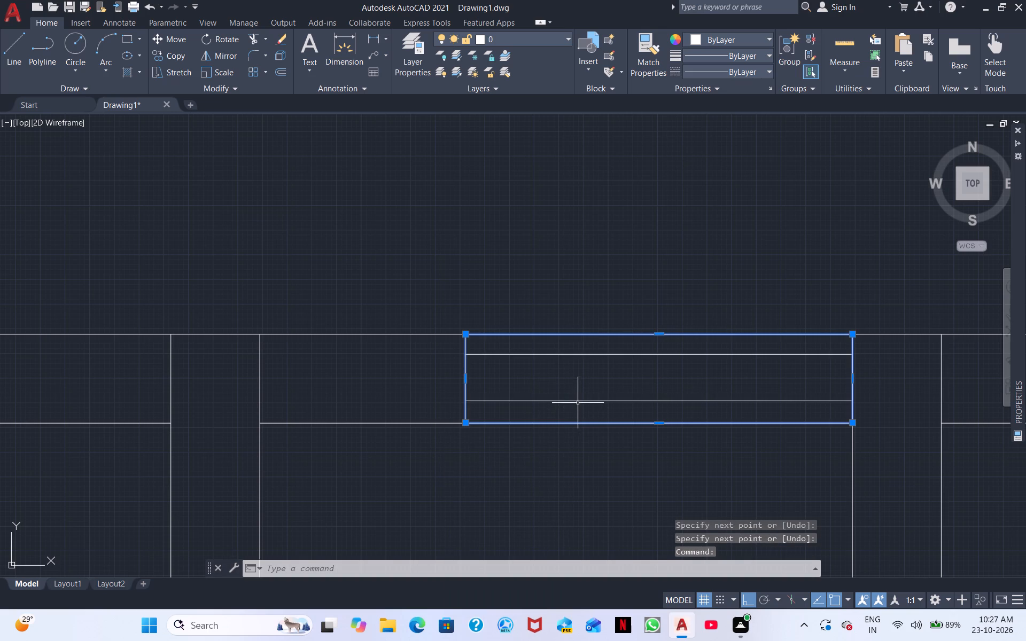
{"action": "left_click", "coordinate": [580, 399]}
{"action": "middle_click_drag", "start_coordinate": [578, 401], "coordinate": [411, 371]}
{"action": "right_click", "coordinate": [397, 371]}
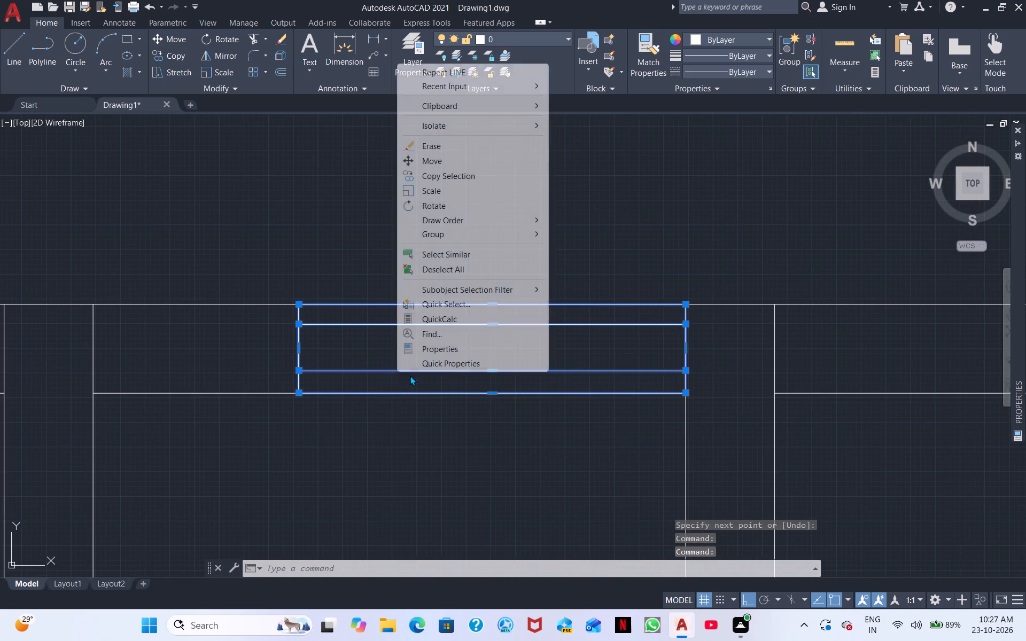
{"action": "left_click", "coordinate": [437, 165]}
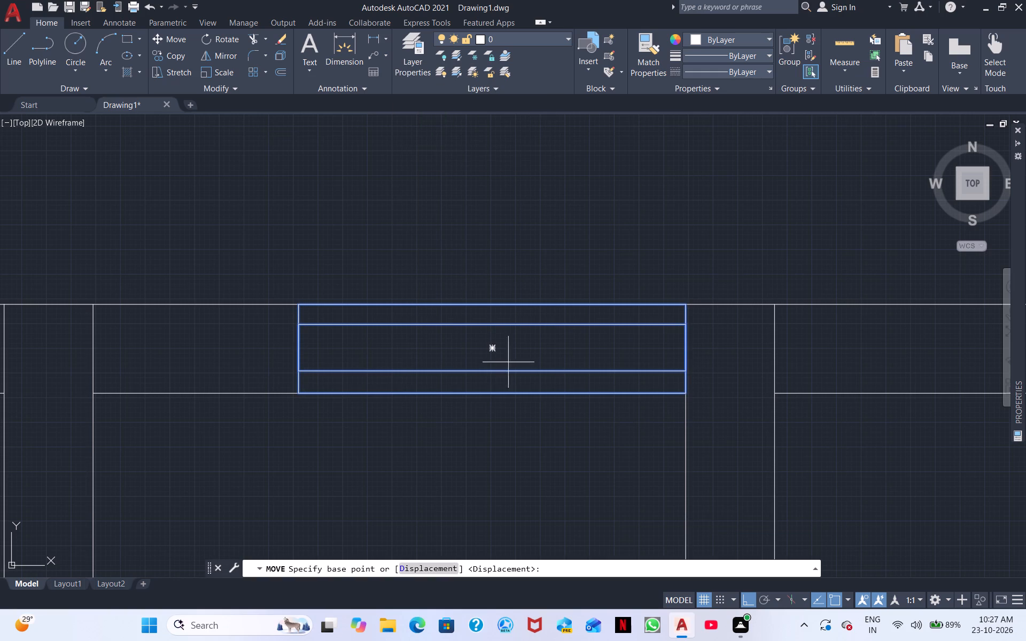
{"action": "left_click_drag", "start_coordinate": [491, 351], "coordinate": [492, 360]}
{"action": "left_click", "coordinate": [502, 487]}
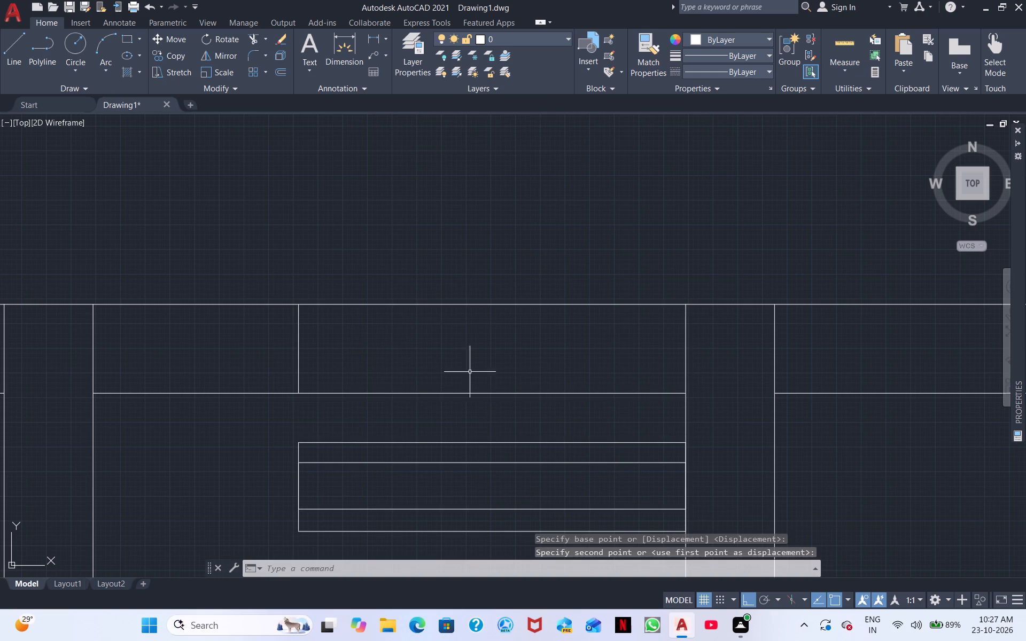
Trim the north wall's inner and outer lines between the new jamb line and the east partition to open the window gap.
{"action": "left_click", "coordinate": [258, 33]}
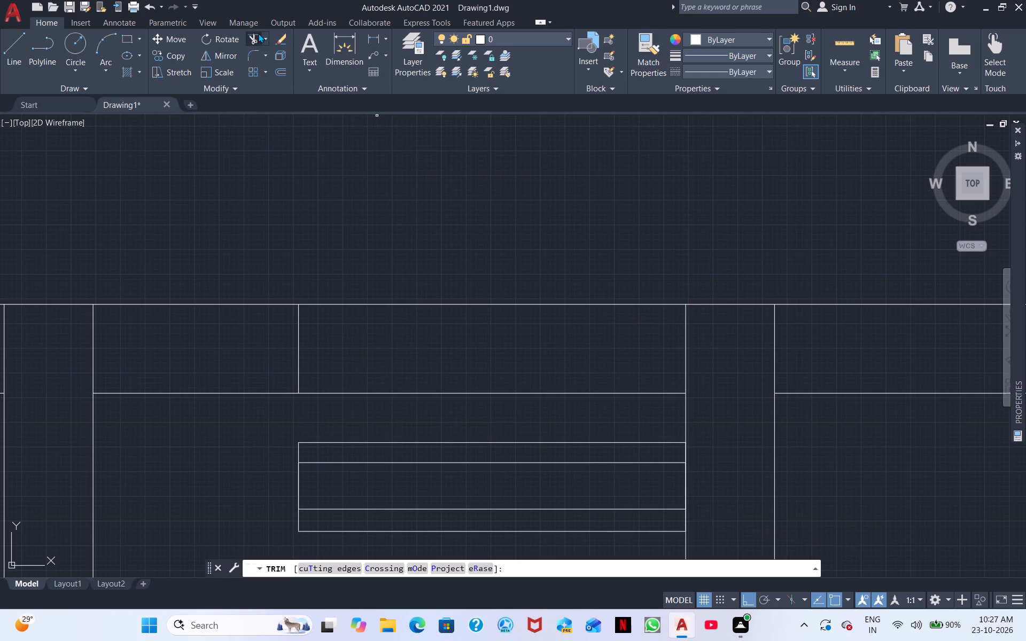
{"action": "left_click", "coordinate": [483, 390]}
{"action": "left_click", "coordinate": [483, 401]}
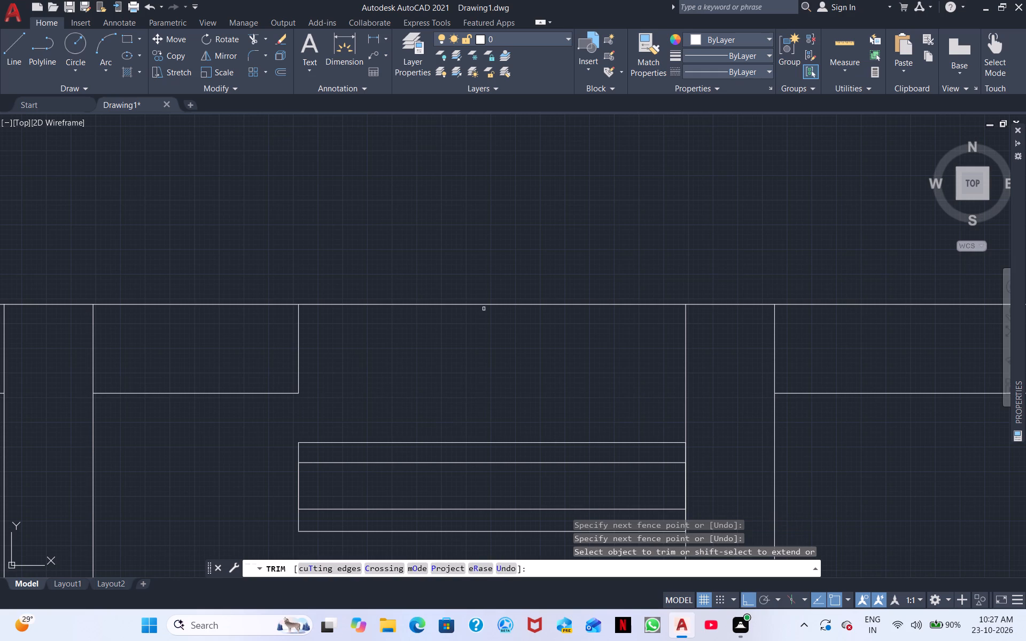
{"action": "left_click", "coordinate": [486, 306]}
{"action": "right_click", "coordinate": [487, 349]}
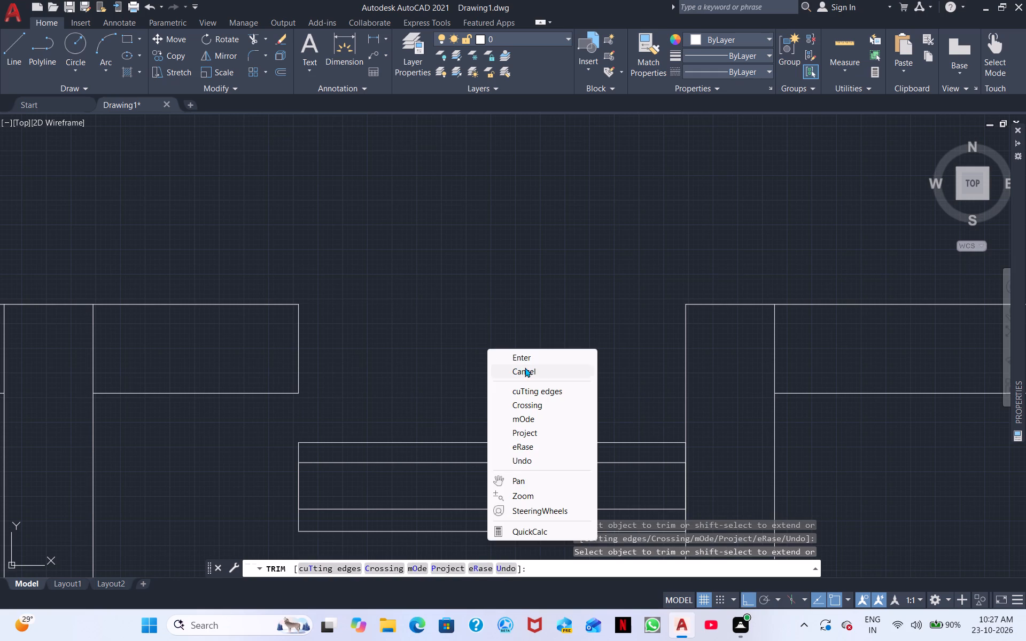
{"action": "left_click", "coordinate": [527, 357]}
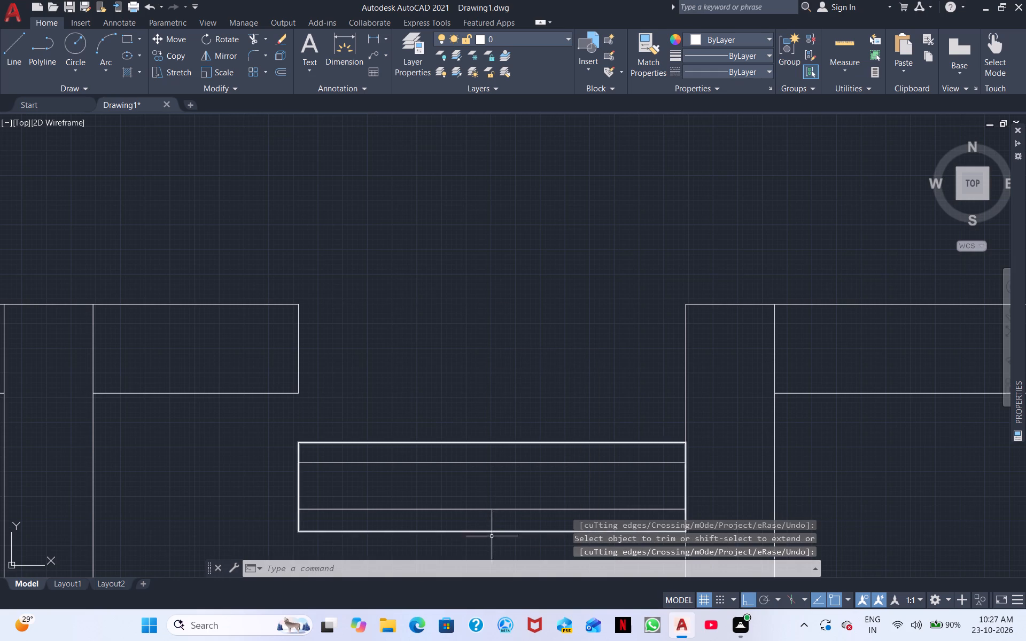
Move both window rectangles straight north into the opening, placing their northwest corner at the top of the west jamb.
{"action": "left_click_drag", "start_coordinate": [492, 546], "coordinate": [478, 514]}
{"action": "left_click", "coordinate": [398, 424]}
{"action": "right_click", "coordinate": [418, 401]}
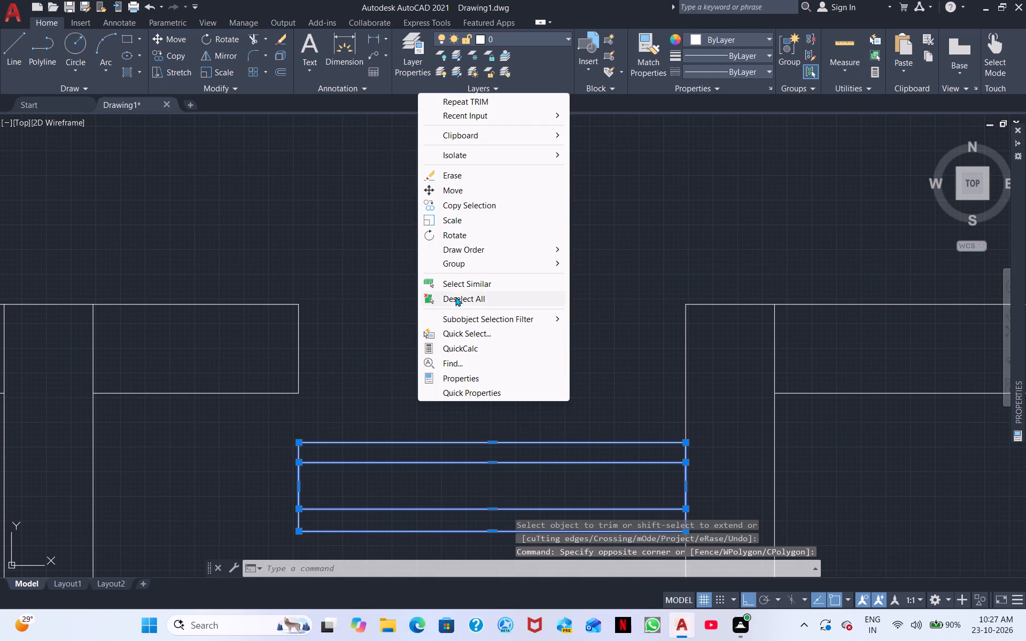
{"action": "left_click", "coordinate": [455, 192]}
{"action": "left_click", "coordinate": [297, 444]}
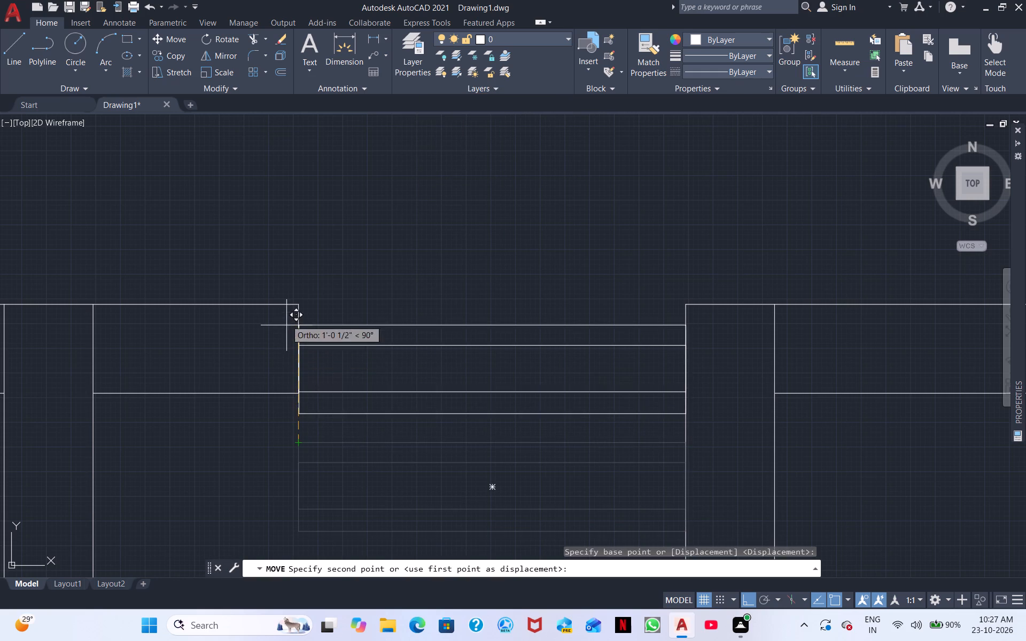
{"action": "left_click", "coordinate": [294, 303]}
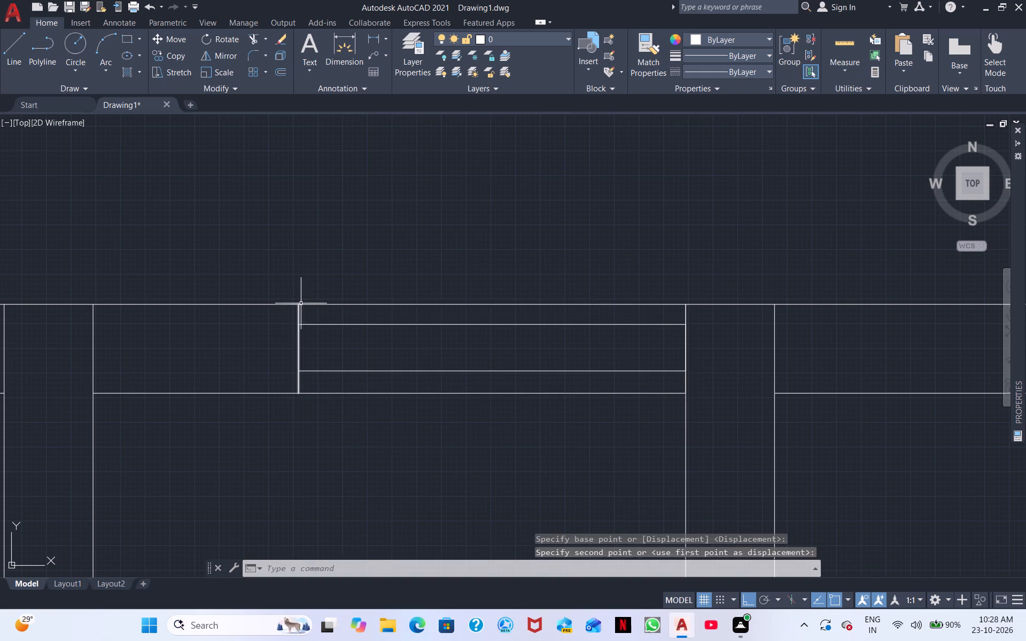
Trim the overlapping inner wall lines at the house's northwest corner to leave a clean corner.
{"action": "scroll", "coordinate": [380, 291], "scroll_direction": "down", "scroll_amount": 1}
{"action": "middle_click_drag", "start_coordinate": [438, 396], "coordinate": [525, 340]}
{"action": "scroll", "coordinate": [322, 384], "scroll_direction": "down", "scroll_amount": 1}
{"action": "scroll", "coordinate": [470, 384], "scroll_direction": "down", "scroll_amount": 1}
{"action": "middle_click_drag", "start_coordinate": [425, 408], "coordinate": [497, 393]}
{"action": "middle_click_drag", "start_coordinate": [378, 436], "coordinate": [533, 432]}
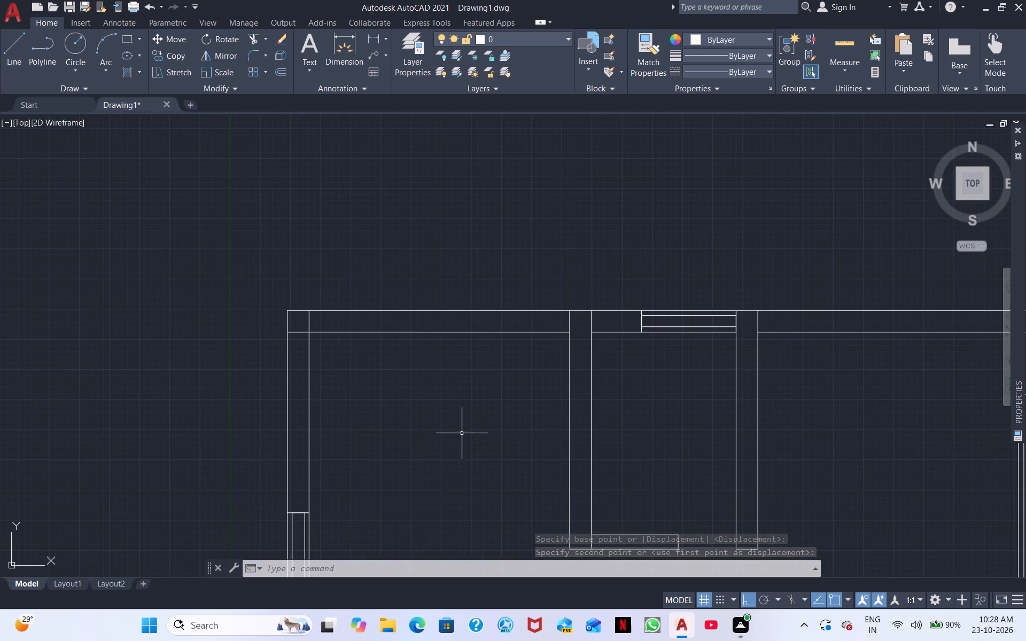
{"action": "scroll", "coordinate": [457, 426], "scroll_direction": "down", "scroll_amount": 1}
{"action": "right_click", "coordinate": [414, 431]}
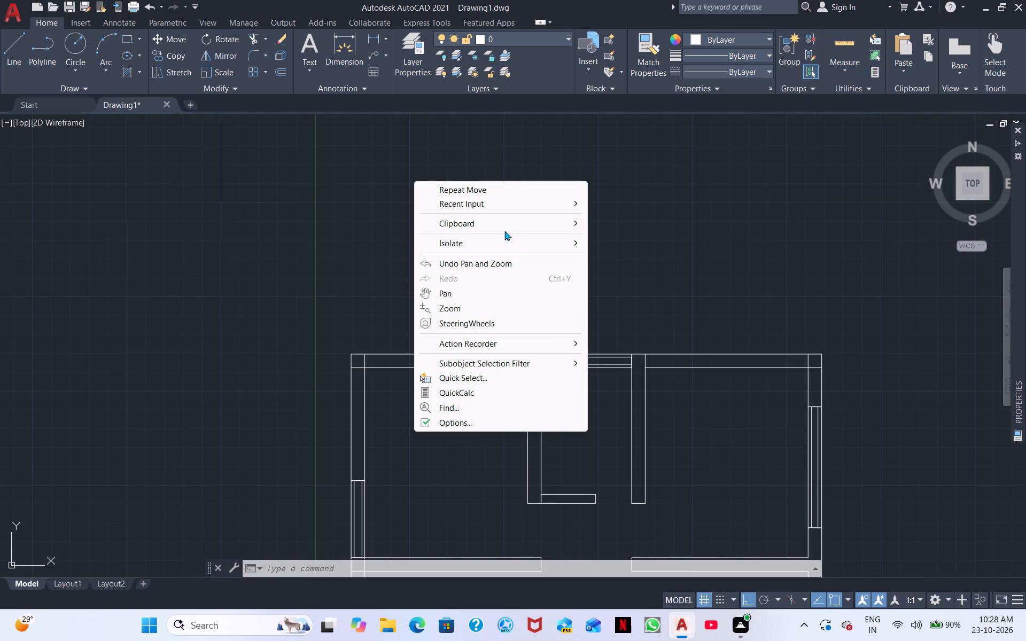
{"action": "left_click", "coordinate": [503, 201]}
{"action": "left_click", "coordinate": [641, 213]}
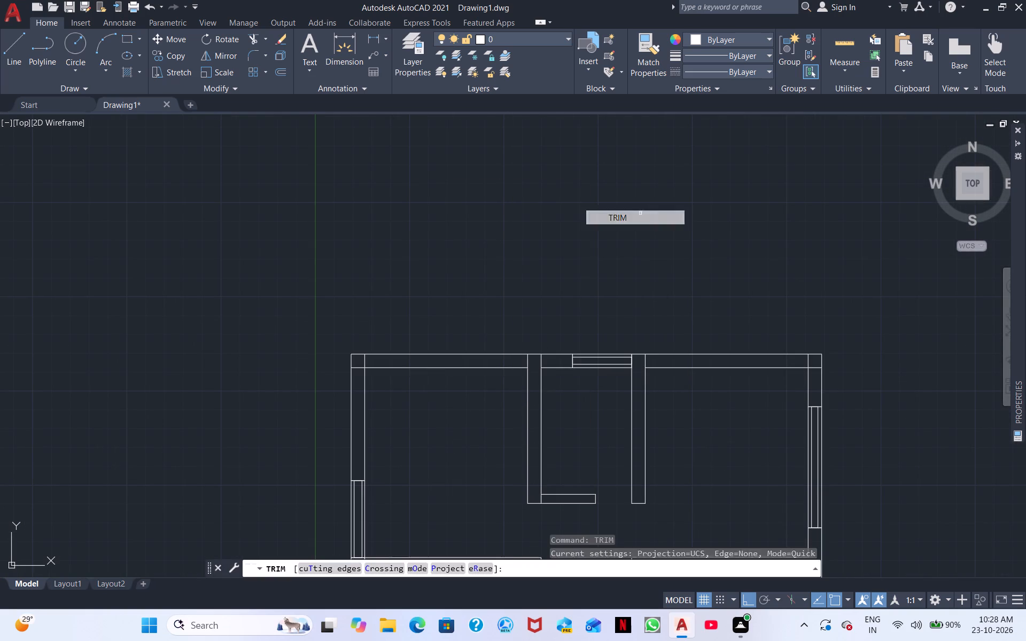
{"action": "scroll", "coordinate": [271, 351], "scroll_direction": "up", "scroll_amount": 2}
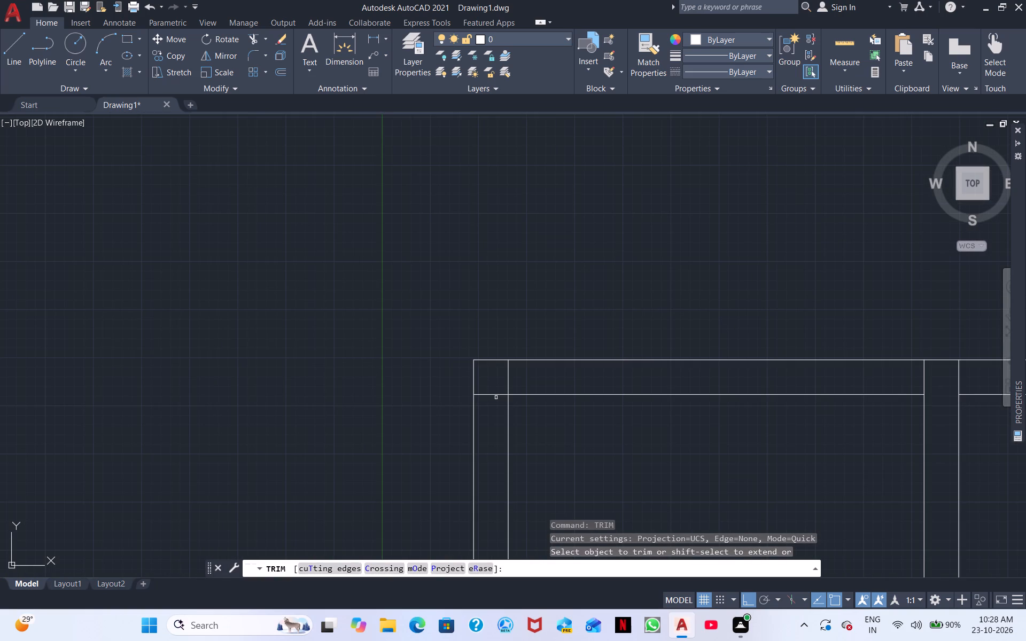
{"action": "left_click_drag", "start_coordinate": [496, 397], "coordinate": [515, 380]}
{"action": "middle_click_drag", "start_coordinate": [541, 437], "coordinate": [535, 431]}
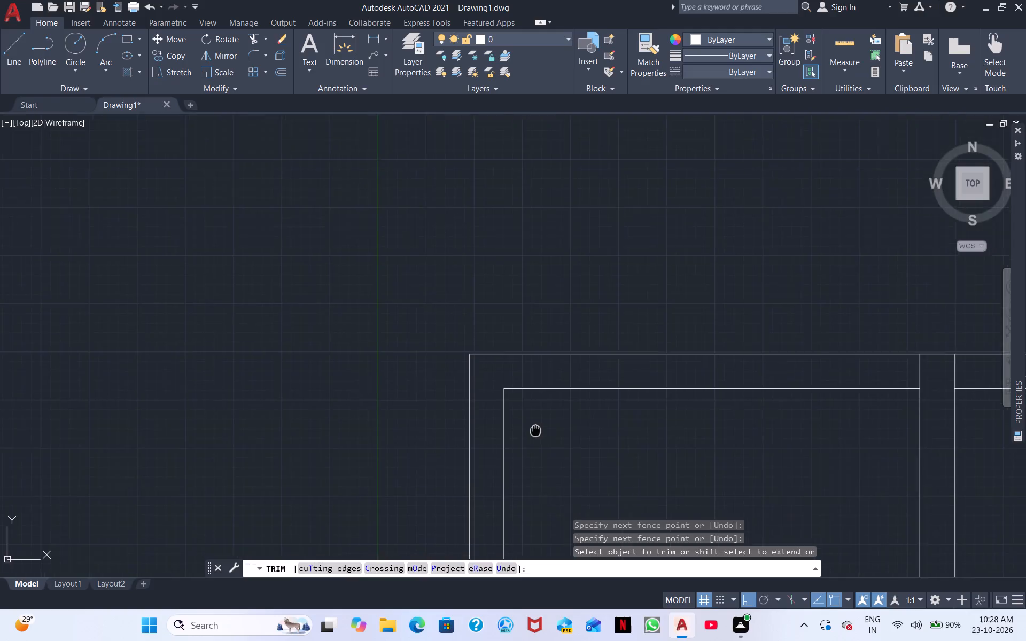
Trim both lines of the middle room's west partition and the east line of its east partition where they cross the north wall.
{"action": "middle_click_drag", "start_coordinate": [535, 431], "coordinate": [0, 257]}
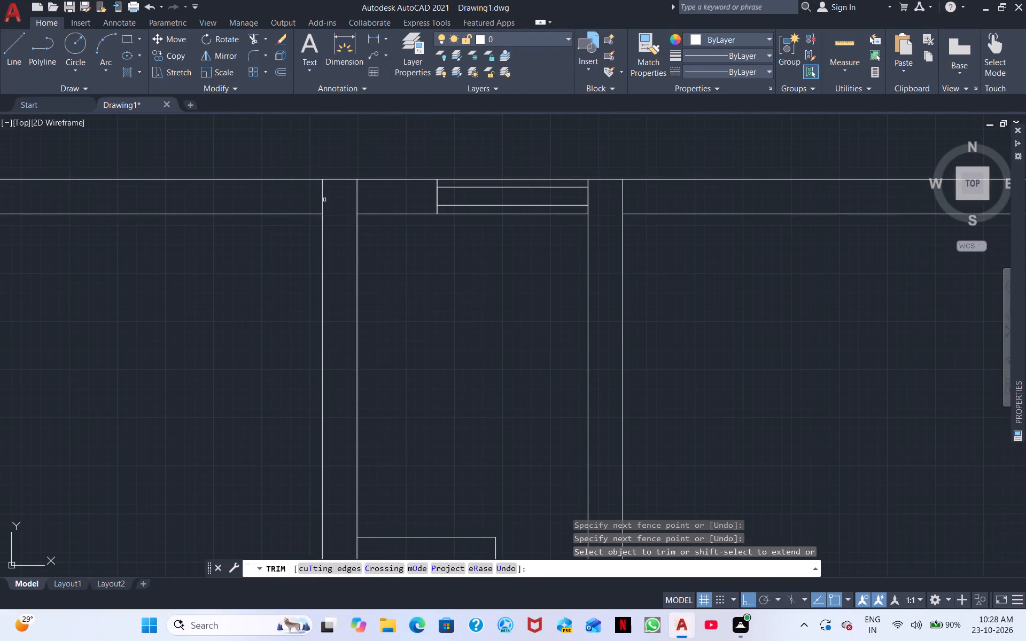
{"action": "left_click_drag", "start_coordinate": [324, 200], "coordinate": [309, 196]}
{"action": "left_click_drag", "start_coordinate": [352, 206], "coordinate": [362, 205]}
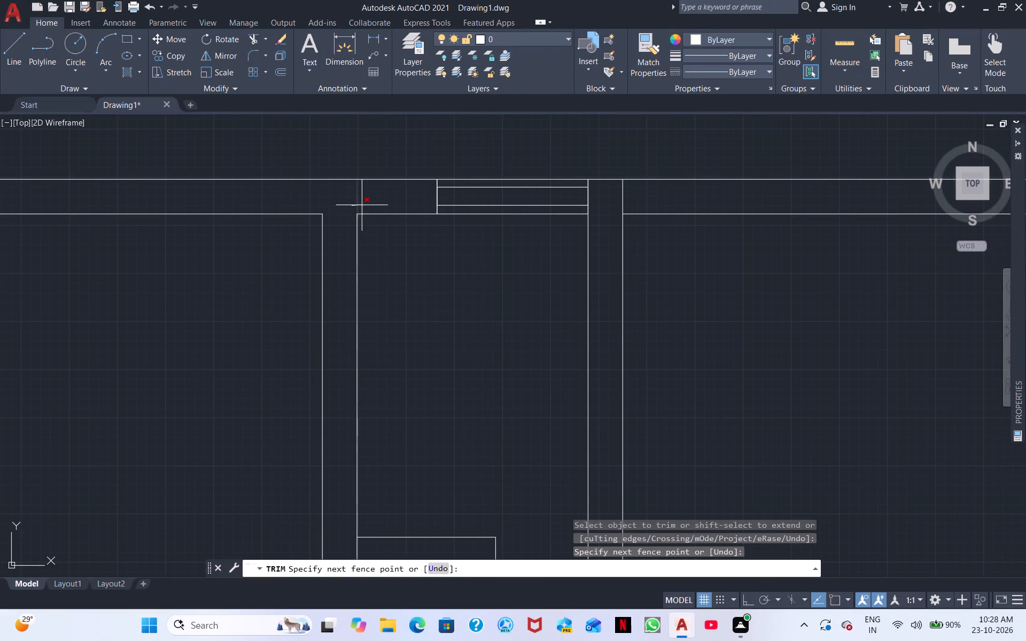
{"action": "left_click_drag", "start_coordinate": [362, 205], "coordinate": [370, 199]}
{"action": "middle_click_drag", "start_coordinate": [503, 304], "coordinate": [231, 311]}
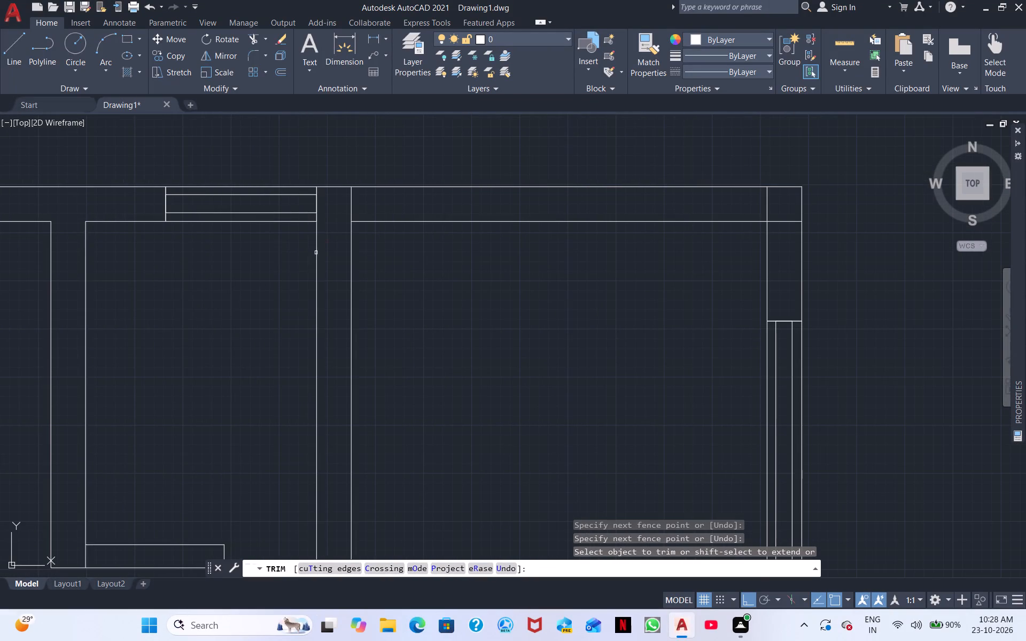
{"action": "double_click", "coordinate": [356, 208]}
{"action": "left_click", "coordinate": [355, 206]}
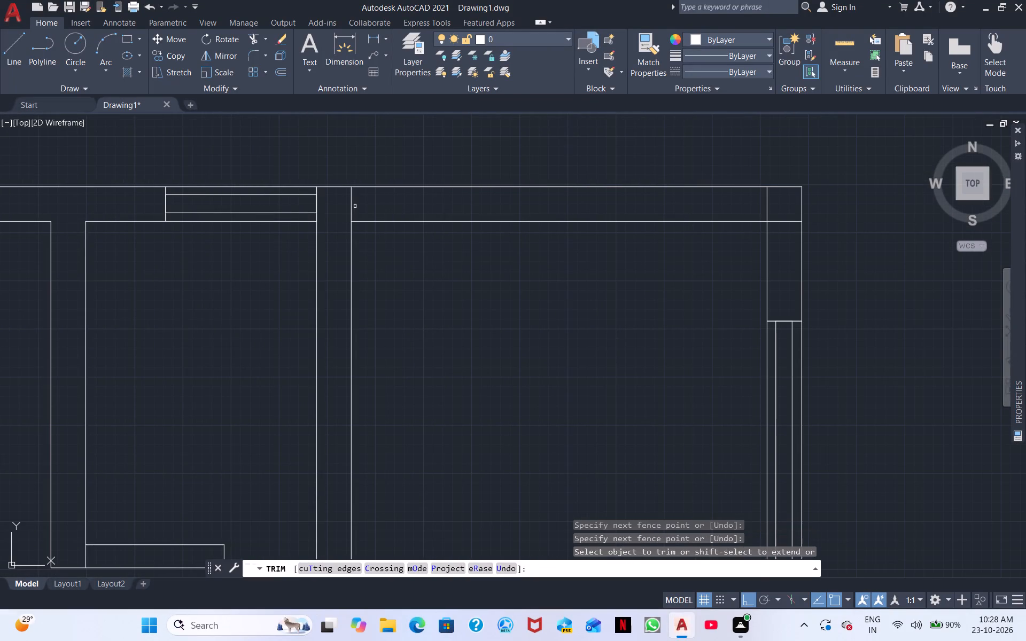
{"action": "left_click", "coordinate": [351, 207]}
Trim the overlapping inner wall lines at the house's northeast corner to leave a clean corner.
{"action": "middle_click_drag", "start_coordinate": [395, 296], "coordinate": [324, 312]}
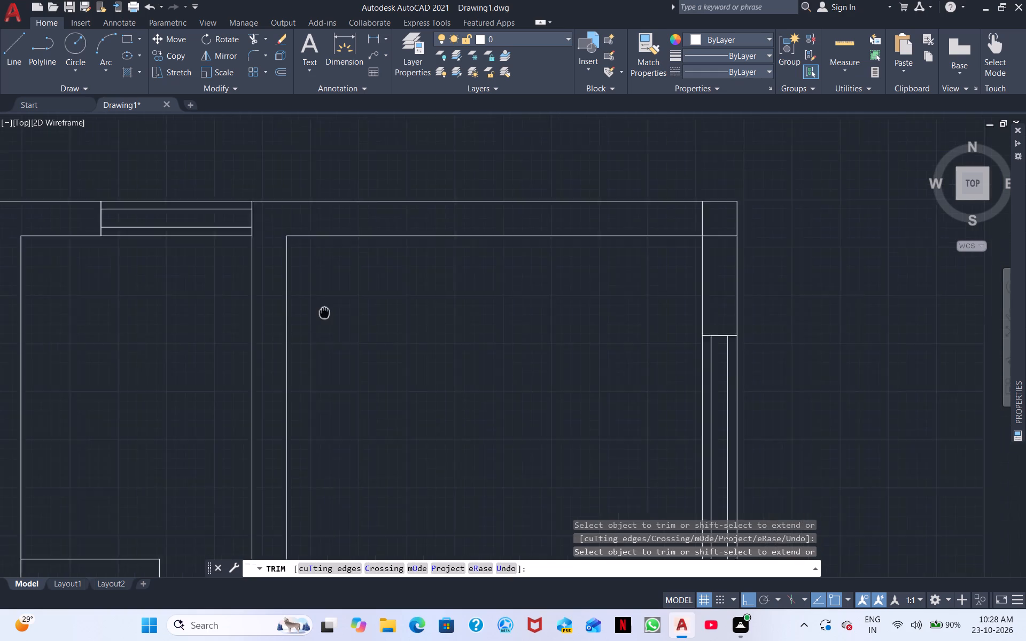
{"action": "middle_click_drag", "start_coordinate": [324, 312], "coordinate": [33, 365]}
{"action": "left_click_drag", "start_coordinate": [391, 270], "coordinate": [414, 293]}
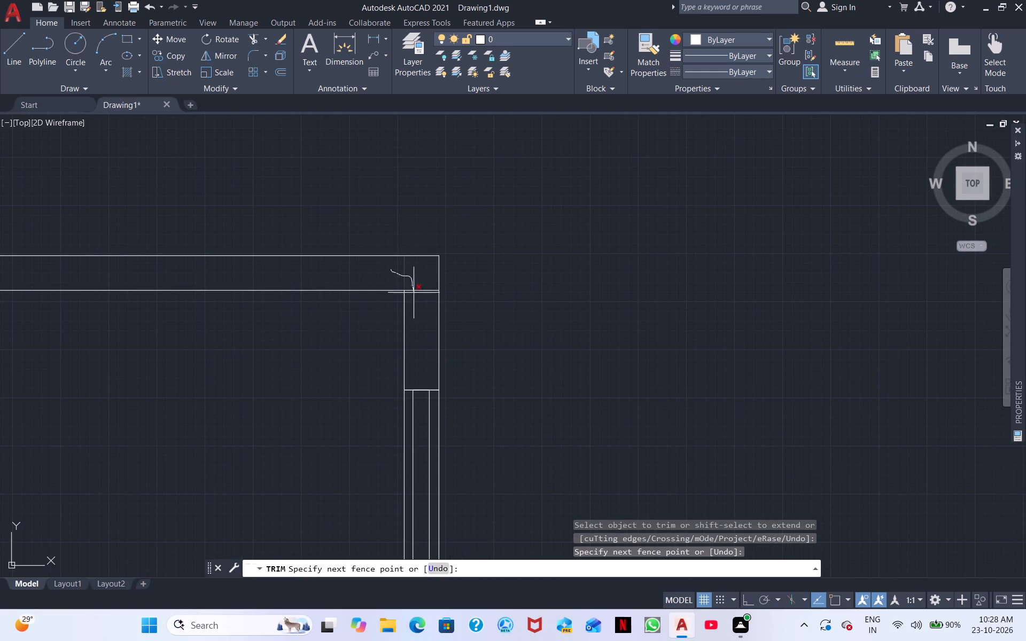
{"action": "left_click_drag", "start_coordinate": [414, 293], "coordinate": [415, 309]}
Trim the line closing the junction between the middle room's west partition and the short partition at its south end.
{"action": "scroll", "coordinate": [328, 377], "scroll_direction": "down", "scroll_amount": 2}
{"action": "middle_click_drag", "start_coordinate": [289, 400], "coordinate": [351, 241]}
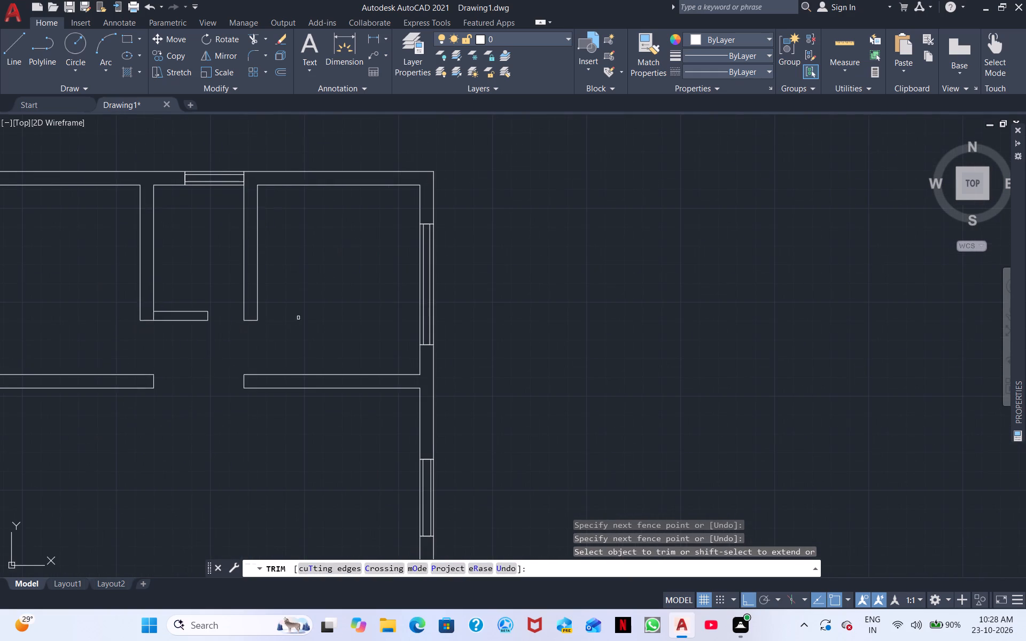
{"action": "middle_click_drag", "start_coordinate": [298, 319], "coordinate": [442, 253]}
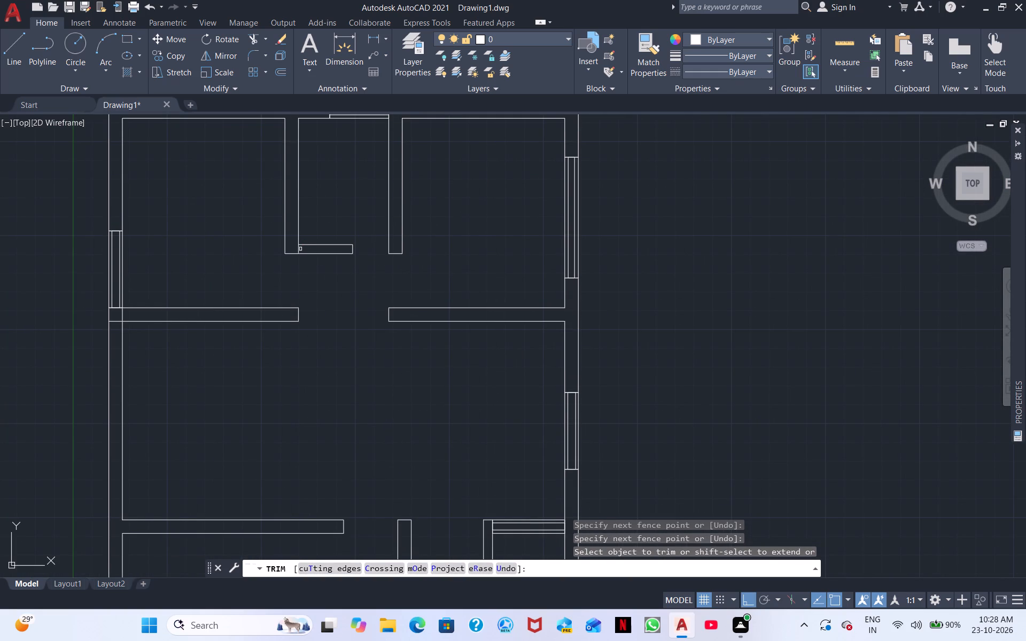
{"action": "left_click", "coordinate": [300, 249]}
Trim the west wall's inner line and the partition's south line where they cross, just south of the west wall window.
{"action": "scroll", "coordinate": [332, 302], "scroll_direction": "down", "scroll_amount": 1}
{"action": "middle_click_drag", "start_coordinate": [307, 362], "coordinate": [439, 307]}
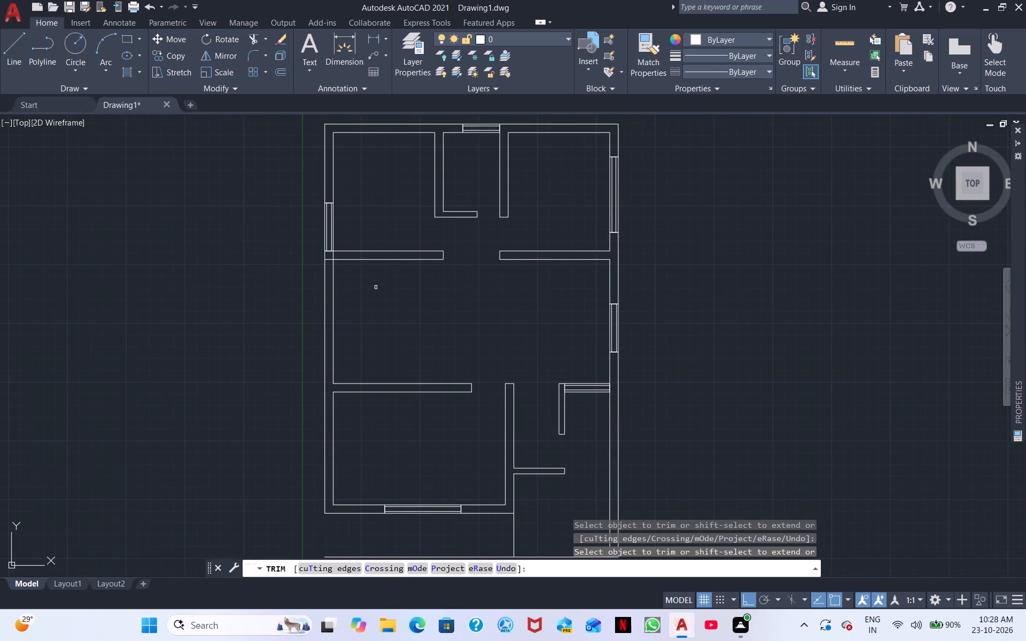
{"action": "left_click", "coordinate": [333, 256]}
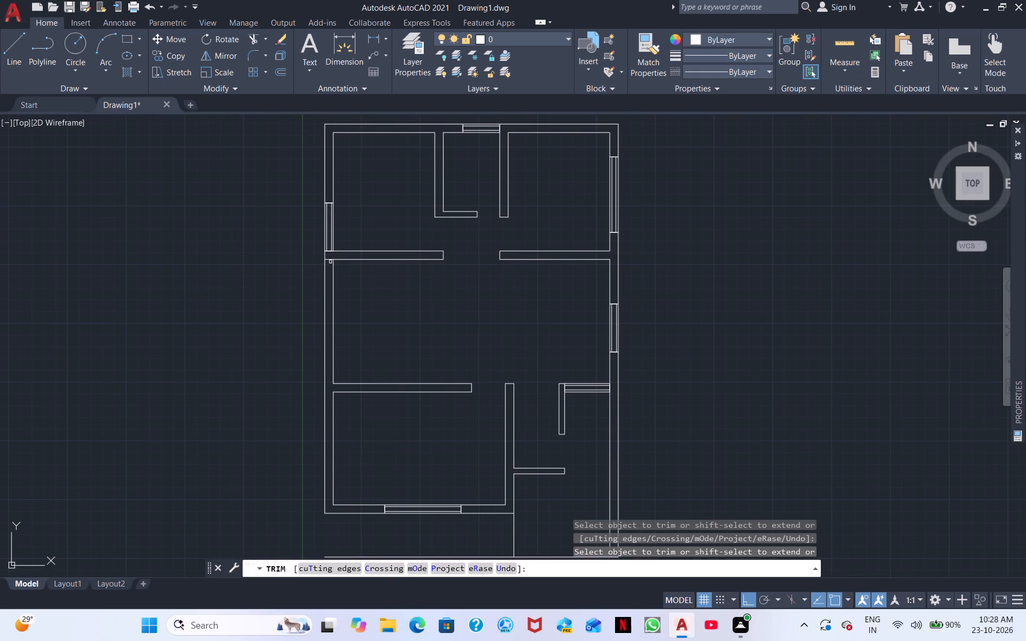
{"action": "left_click", "coordinate": [330, 260]}
{"action": "middle_click_drag", "start_coordinate": [369, 292], "coordinate": [355, 239]}
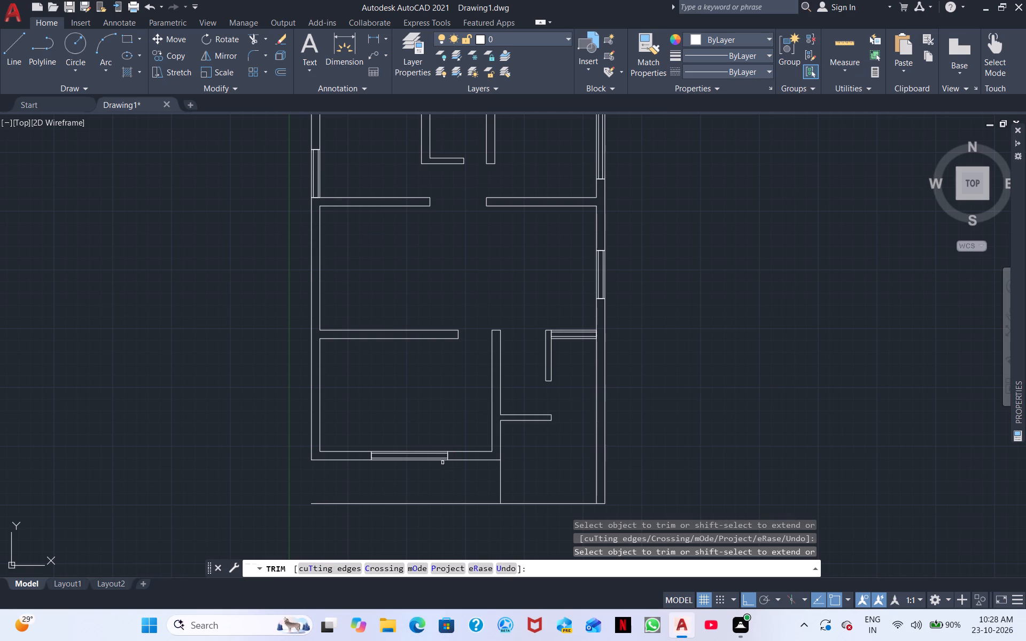
{"action": "right_click", "coordinate": [252, 455]}
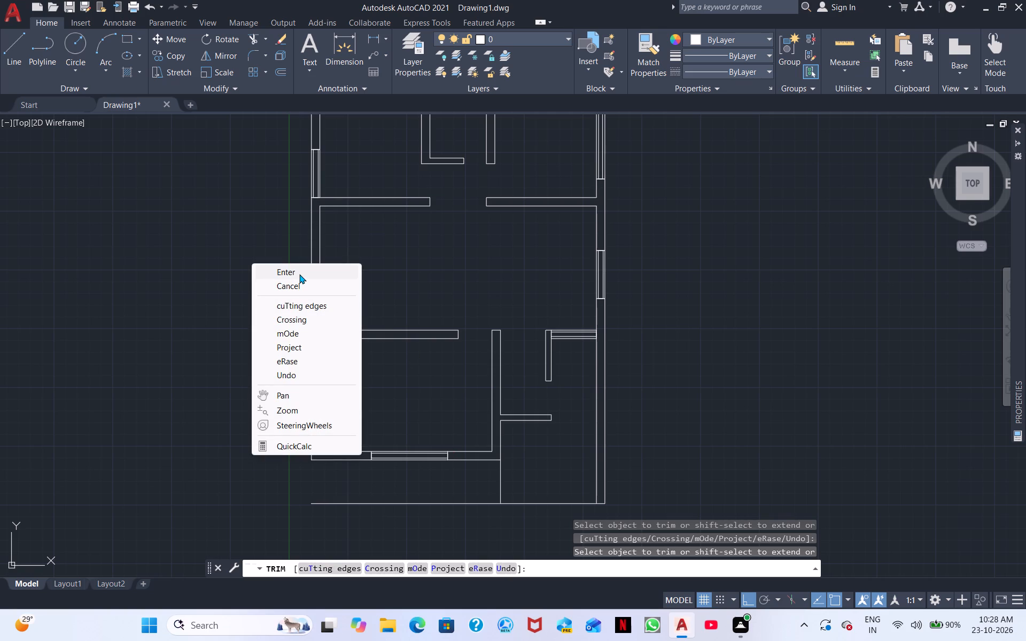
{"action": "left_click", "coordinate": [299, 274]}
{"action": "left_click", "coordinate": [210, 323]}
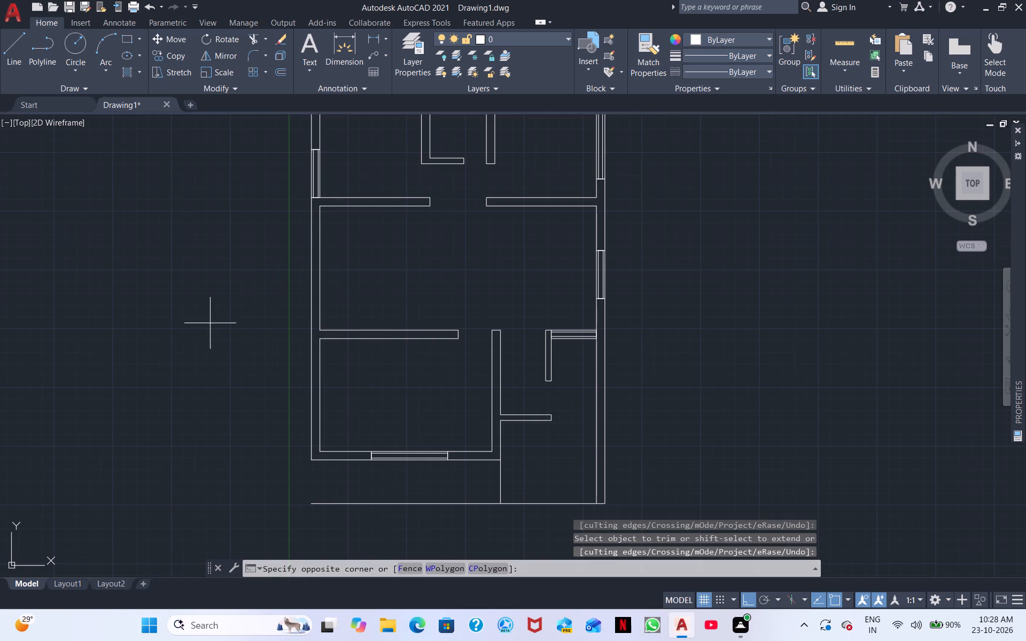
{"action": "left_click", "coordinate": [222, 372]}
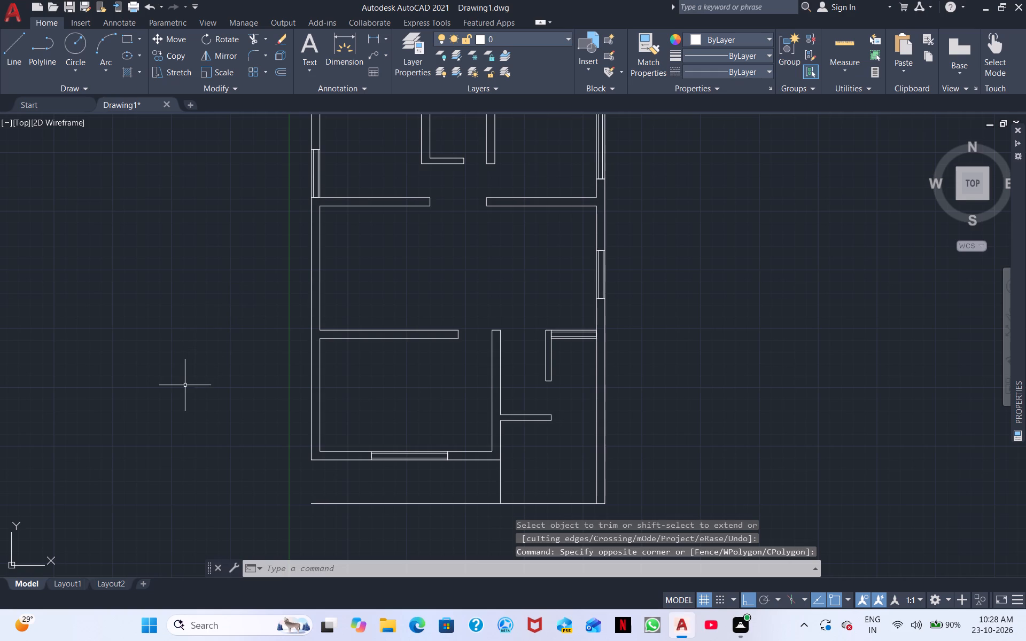
Set up a hatch with the ANSI32 pattern at a scale of 5.8.
{"action": "left_click", "coordinate": [128, 69]}
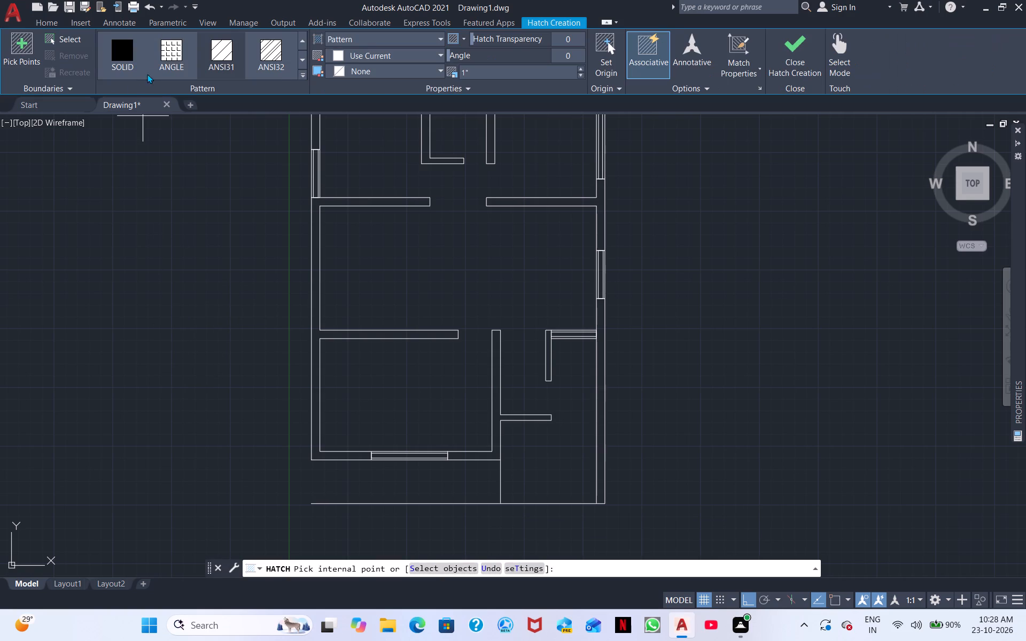
{"action": "left_click", "coordinate": [268, 59]}
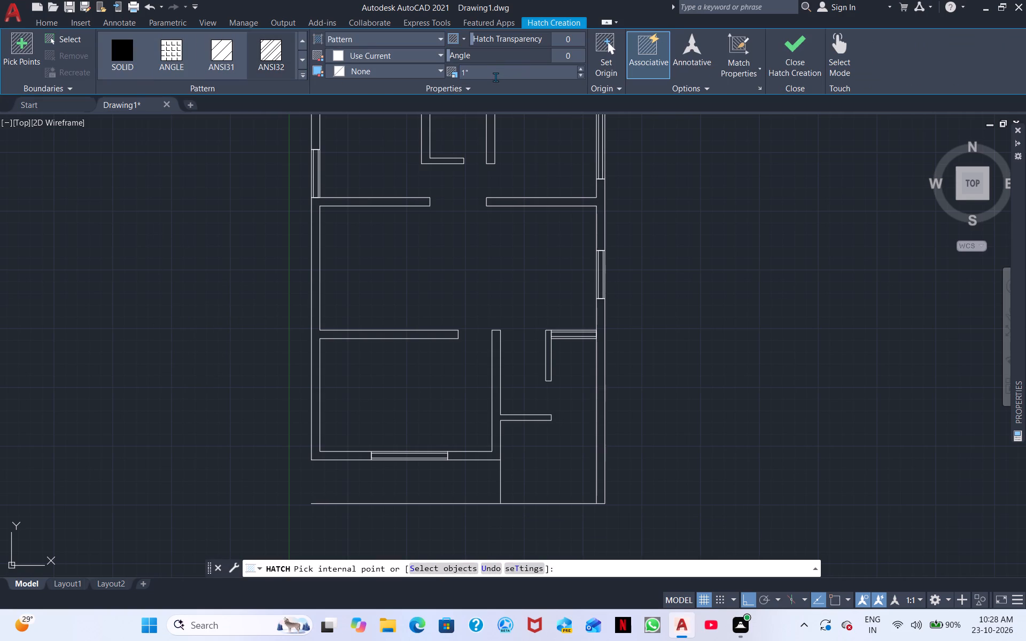
{"action": "left_click", "coordinate": [495, 77]}
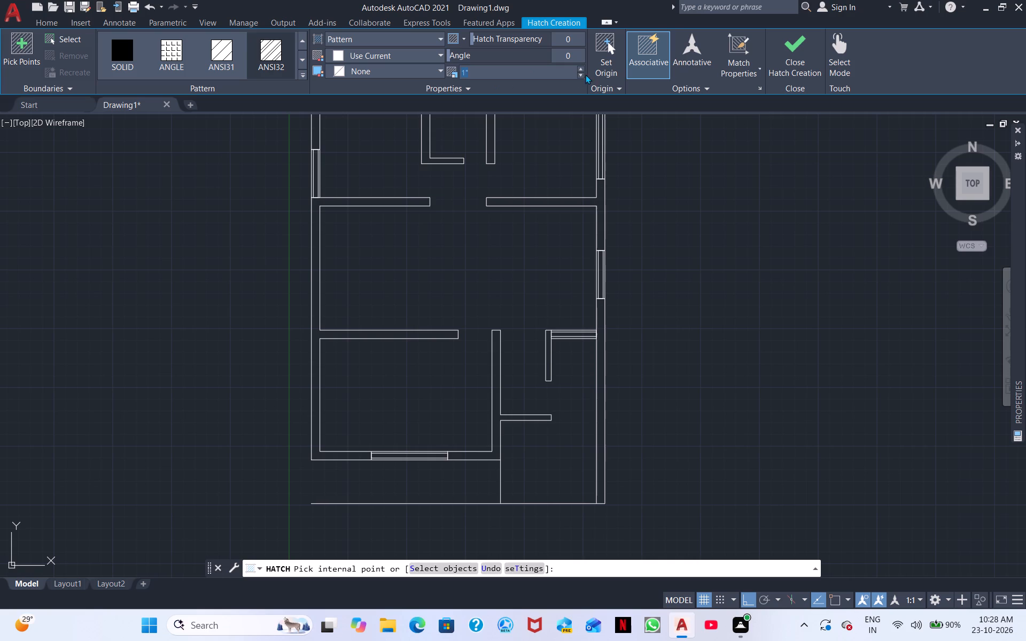
{"action": "triple_click", "coordinate": [580, 67]}
{"action": "left_click", "coordinate": [580, 67]}
{"action": "triple_click", "coordinate": [579, 70]}
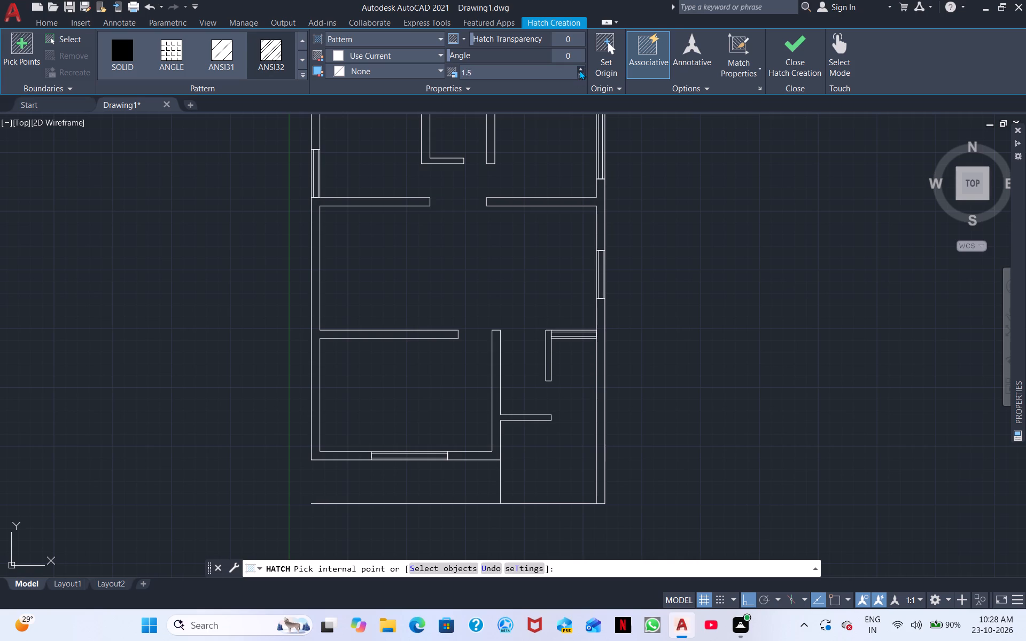
{"action": "triple_click", "coordinate": [579, 70]}
{"action": "triple_click", "coordinate": [579, 70]}
{"action": "triple_click", "coordinate": [579, 70]}
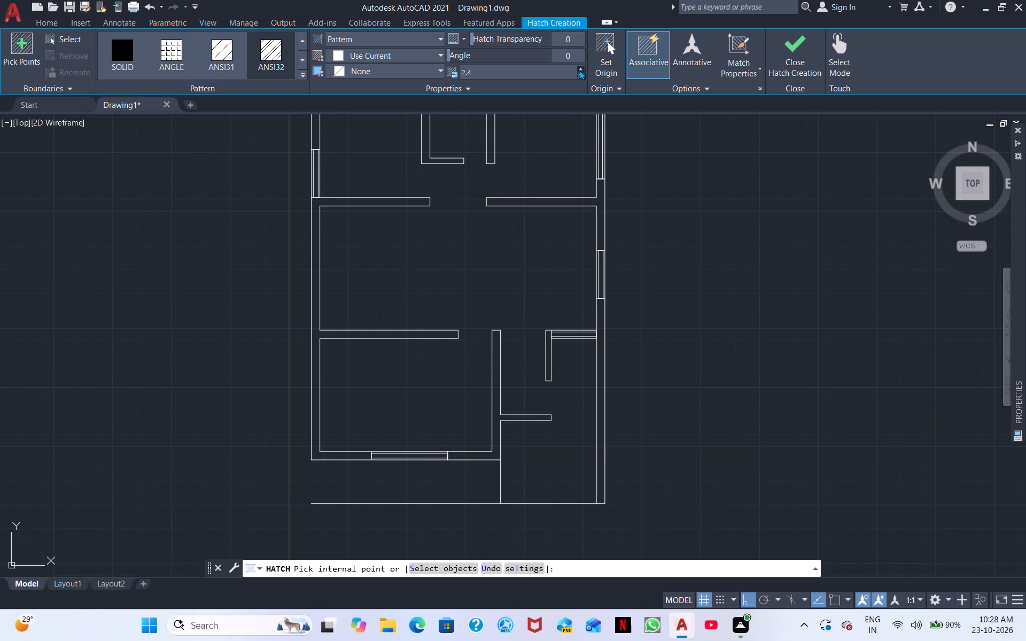
{"action": "triple_click", "coordinate": [579, 70]}
{"action": "double_click", "coordinate": [578, 72]}
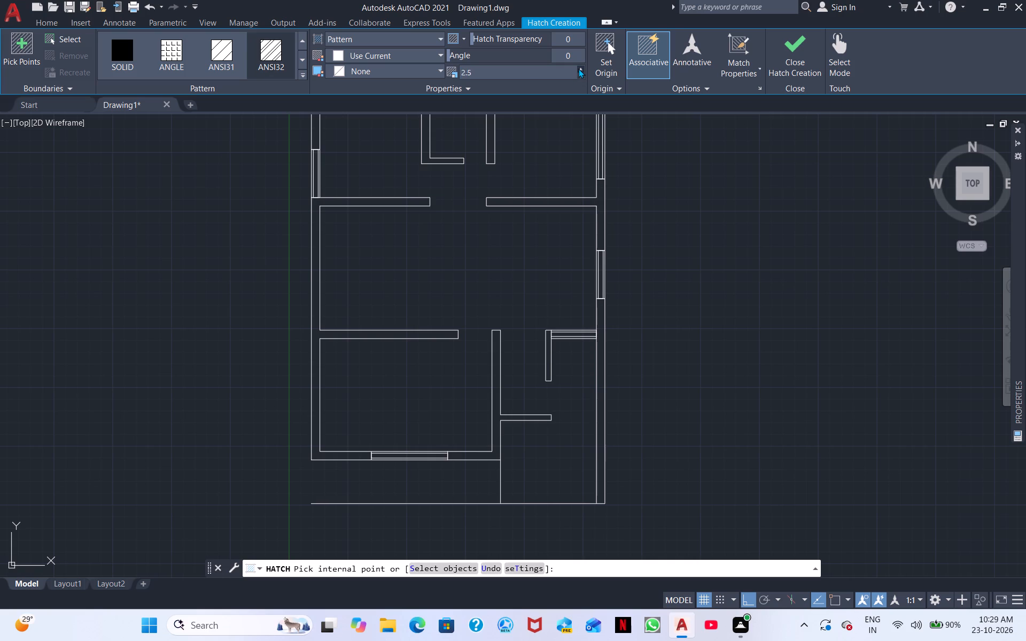
{"action": "triple_click", "coordinate": [579, 66]}
{"action": "left_click", "coordinate": [579, 66]}
{"action": "triple_click", "coordinate": [579, 66]}
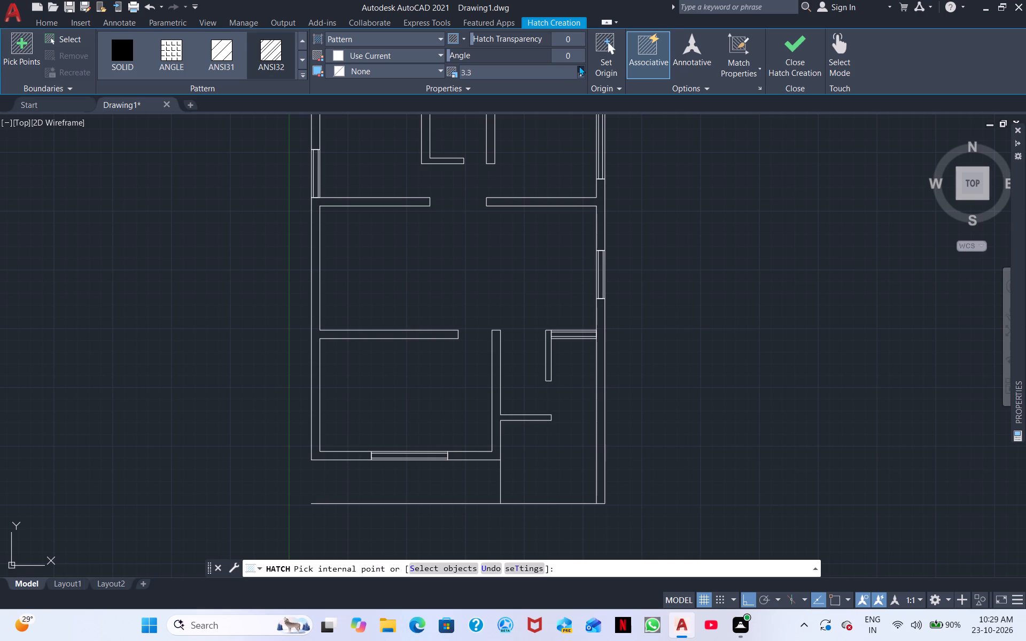
{"action": "left_click", "coordinate": [579, 66]}
{"action": "double_click", "coordinate": [579, 66]}
Hatch the inside of all the house's outer walls and partitions, leaving the window openings unfilled.
{"action": "left_click", "coordinate": [317, 202]}
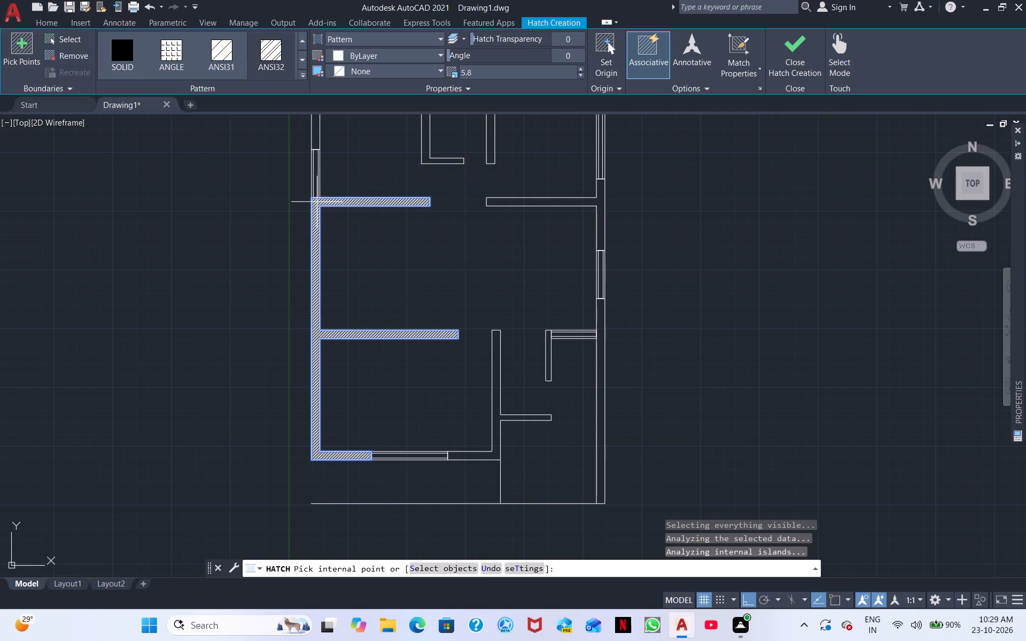
{"action": "left_click", "coordinate": [500, 371]}
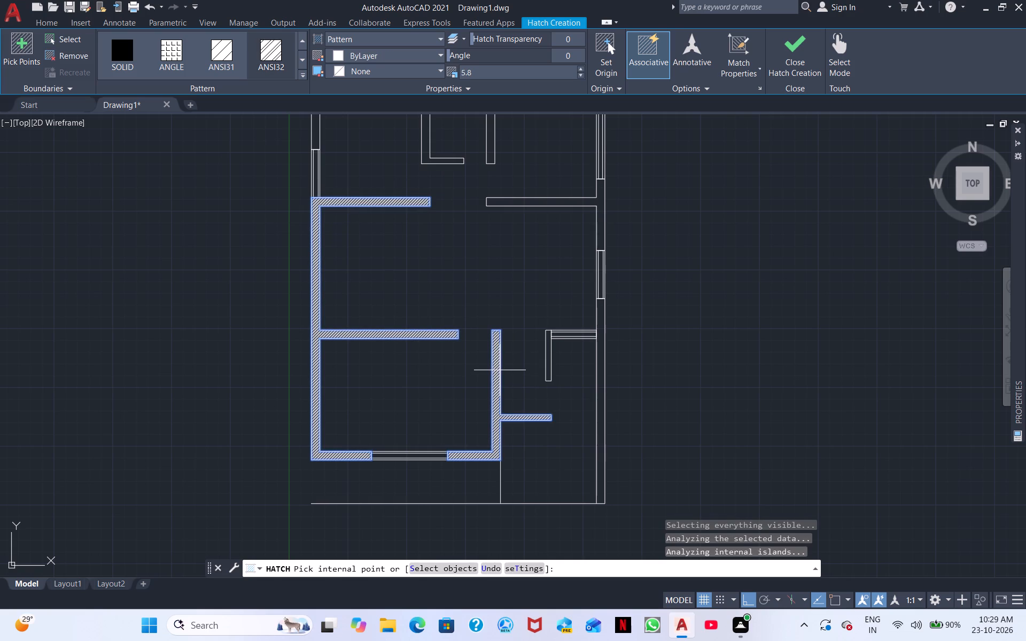
{"action": "left_click", "coordinate": [550, 356]}
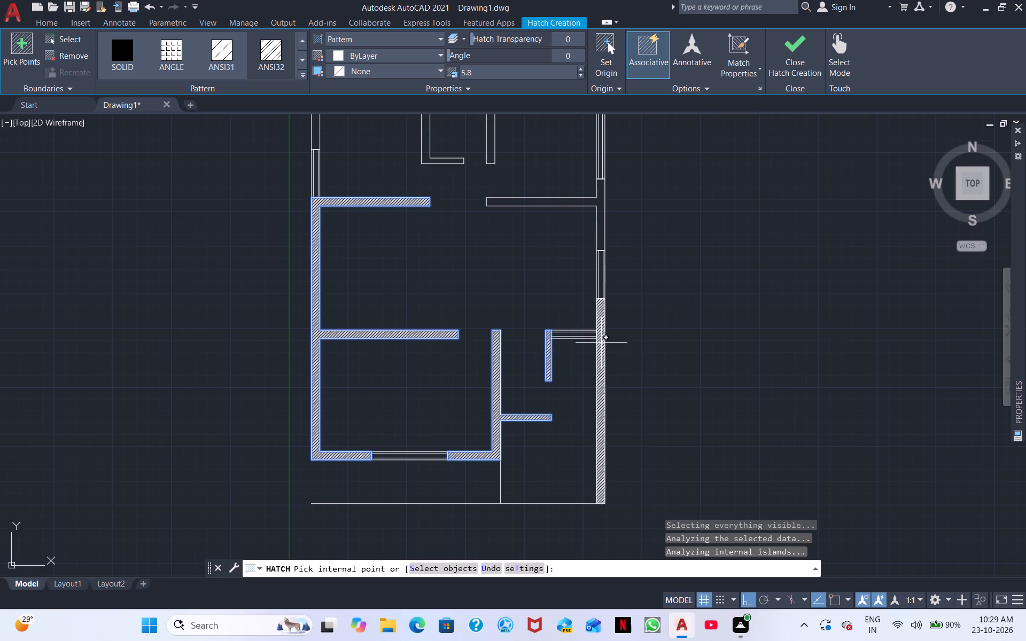
{"action": "left_click", "coordinate": [602, 343]}
{"action": "left_click", "coordinate": [603, 218]}
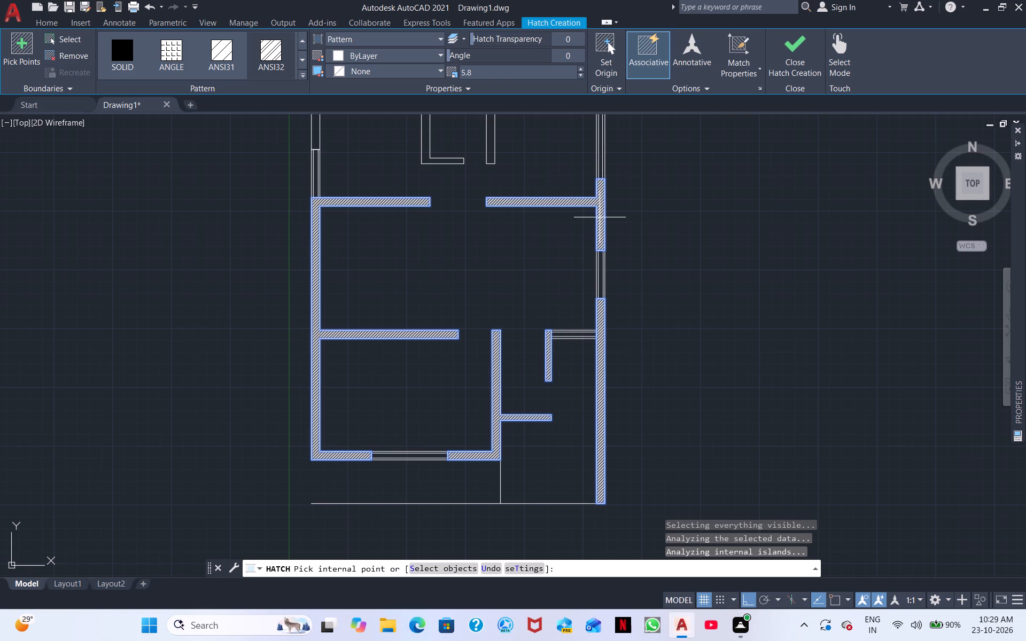
{"action": "middle_click_drag", "start_coordinate": [528, 202], "coordinate": [490, 398]}
{"action": "left_click", "coordinate": [453, 327]}
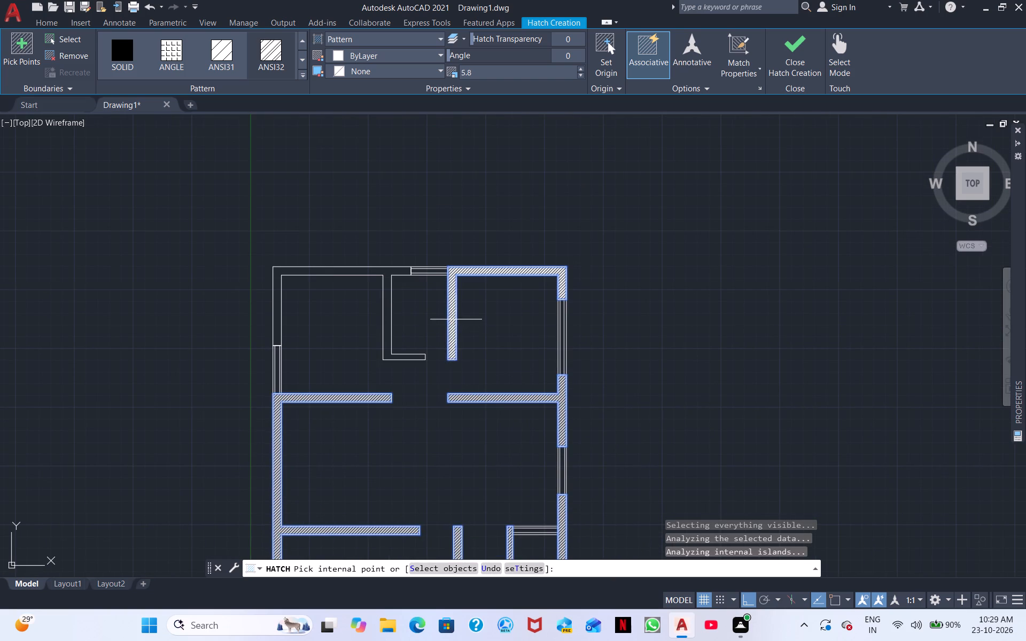
{"action": "left_click", "coordinate": [388, 323]}
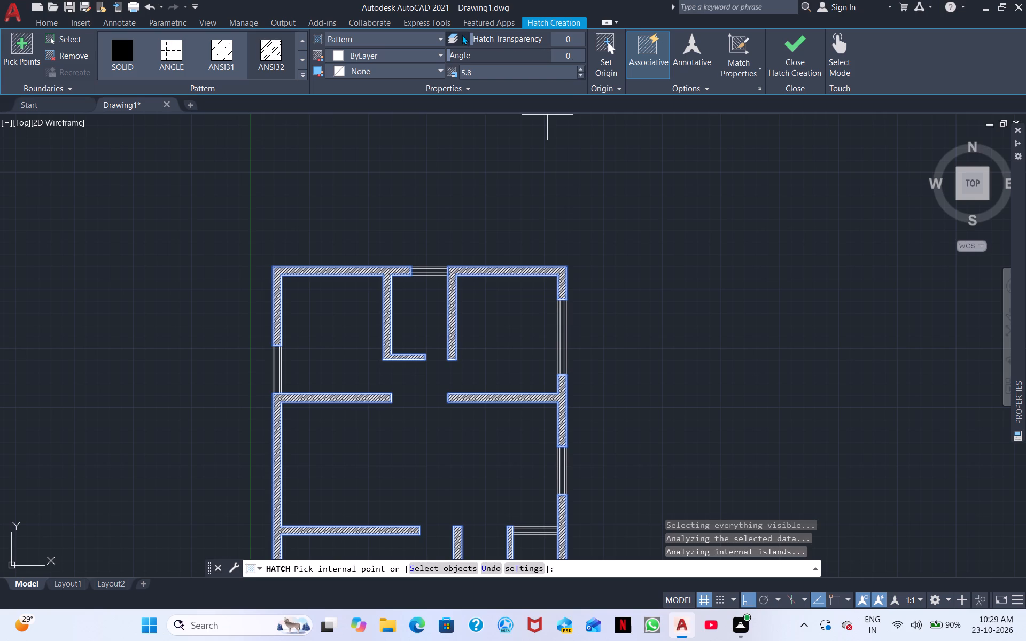
Set the wall hatch's transparency to 18.
{"action": "left_click_drag", "start_coordinate": [472, 36], "coordinate": [489, 40]}
{"action": "left_click", "coordinate": [489, 40]}
{"action": "left_click_drag", "start_coordinate": [481, 40], "coordinate": [510, 35]}
{"action": "left_click", "coordinate": [510, 35]}
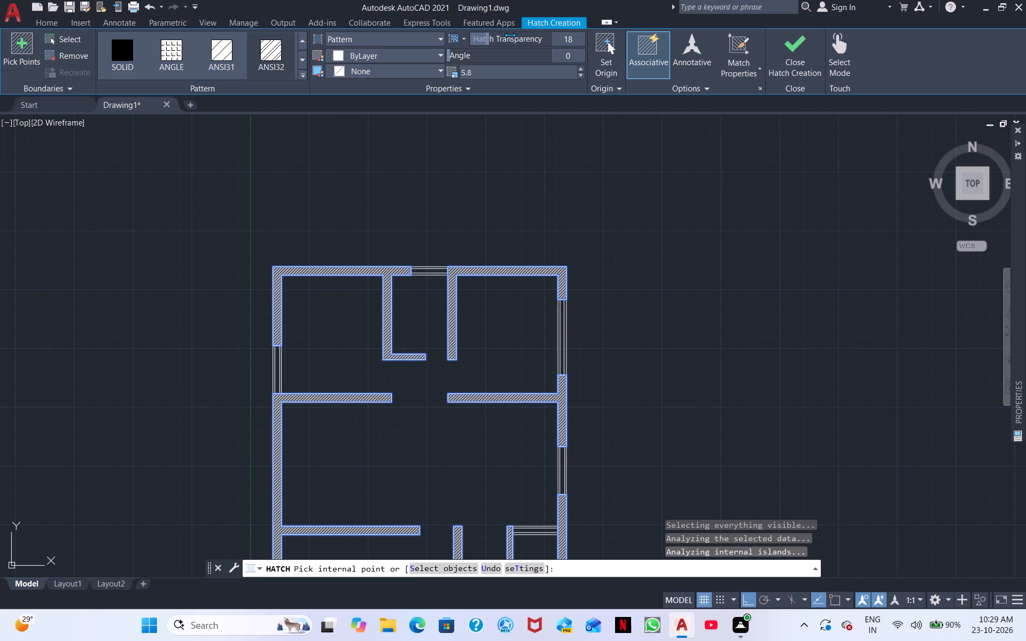
Set the wall hatch's scale to 6.4 and finish the hatch.
{"action": "left_click", "coordinate": [581, 64]}
{"action": "double_click", "coordinate": [581, 66]}
{"action": "triple_click", "coordinate": [582, 69]}
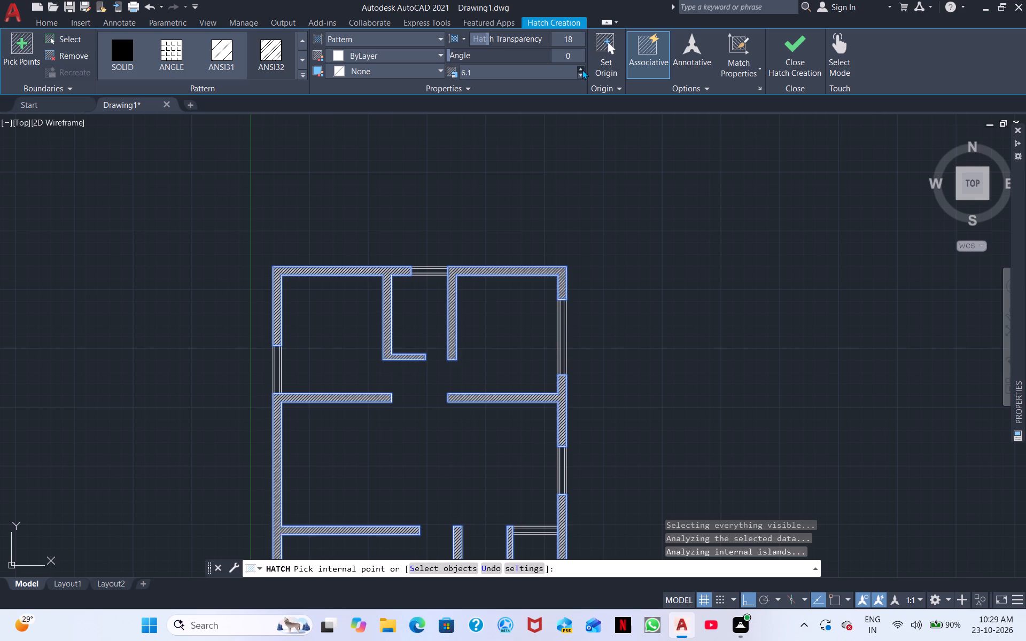
{"action": "left_click", "coordinate": [582, 69]}
{"action": "left_click", "coordinate": [581, 186]}
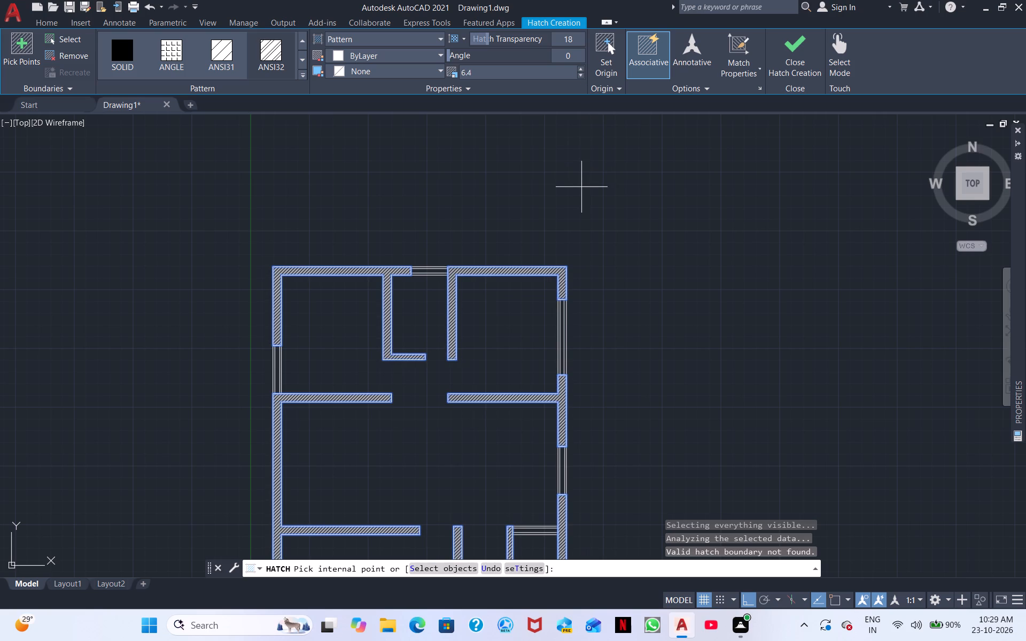
{"action": "right_click", "coordinate": [559, 241]}
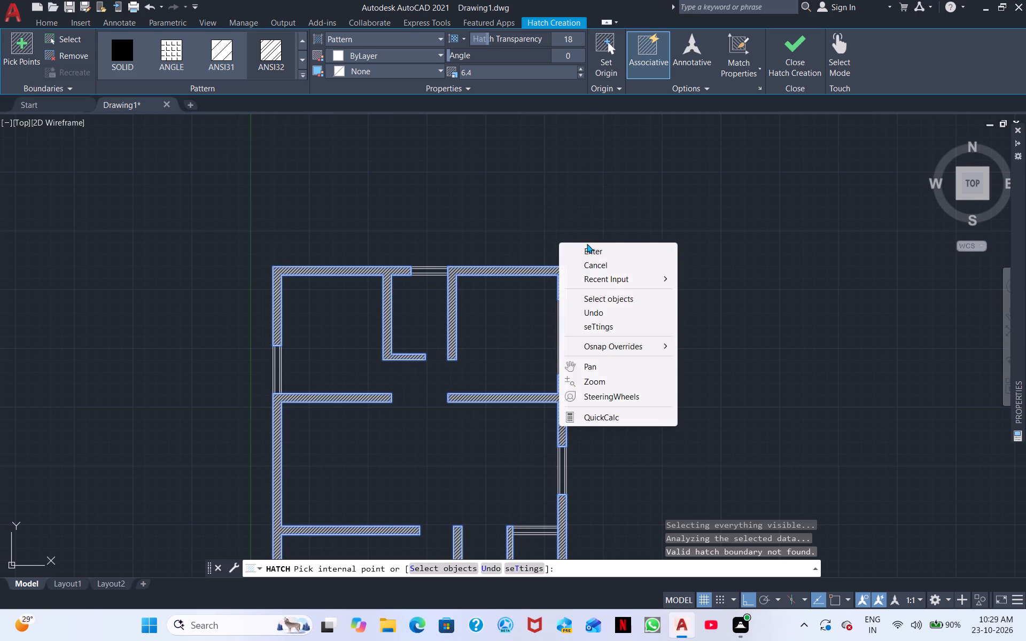
{"action": "left_click", "coordinate": [586, 250]}
{"action": "scroll", "coordinate": [565, 260], "scroll_direction": "down", "scroll_amount": 1}
{"action": "middle_click_drag", "start_coordinate": [576, 436], "coordinate": [550, 373]}
{"action": "scroll", "coordinate": [550, 343], "scroll_direction": "up", "scroll_amount": 1}
{"action": "middle_click_drag", "start_coordinate": [472, 348], "coordinate": [576, 369]}
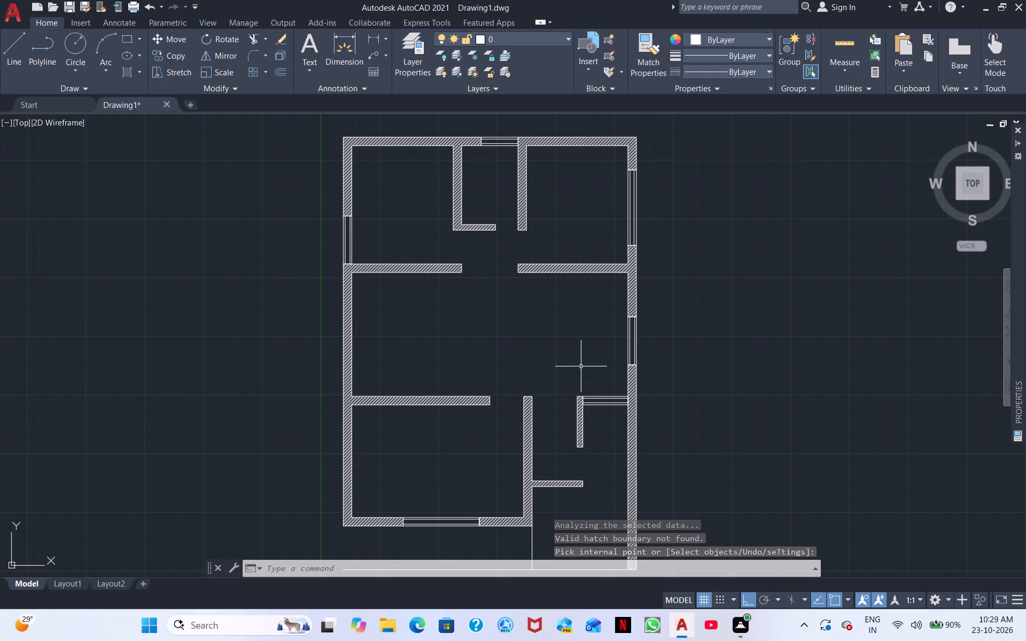
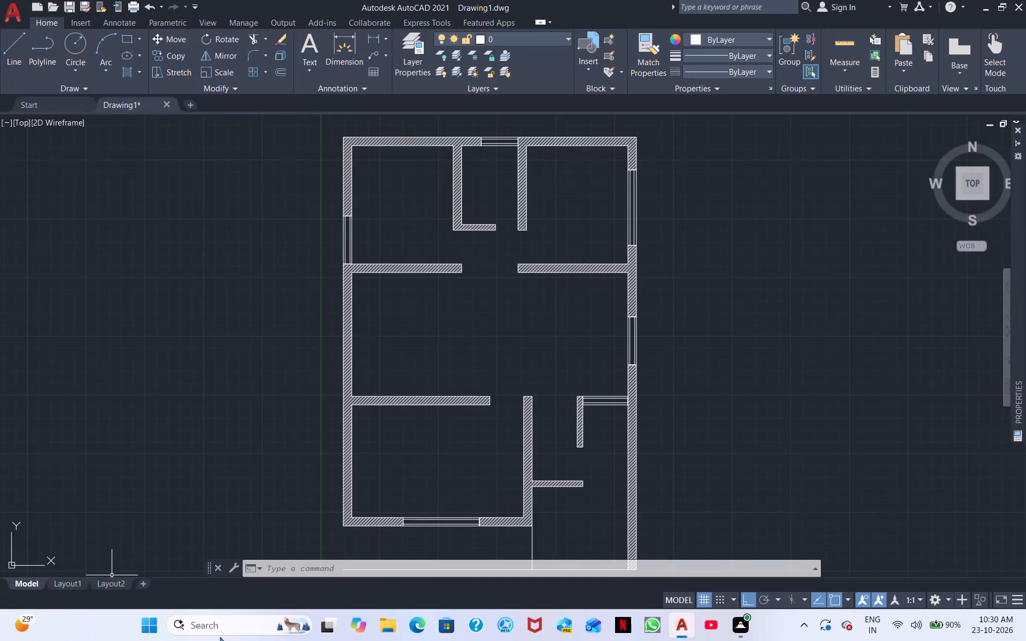
Insert the Door - Imperial block from the architectural tool palette in the open space of the upper east room.
{"action": "scroll", "coordinate": [506, 350], "scroll_direction": "up", "scroll_amount": 1}
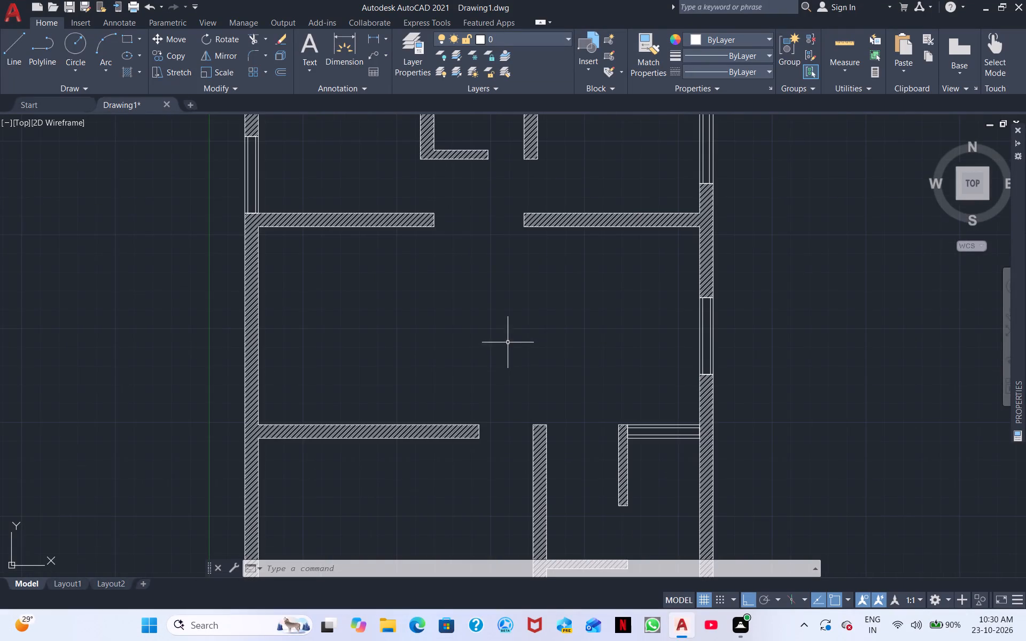
{"action": "middle_click_drag", "start_coordinate": [523, 310], "coordinate": [456, 476]}
{"action": "scroll", "coordinate": [417, 415], "scroll_direction": "up", "scroll_amount": 2}
{"action": "middle_click_drag", "start_coordinate": [424, 371], "coordinate": [371, 547]}
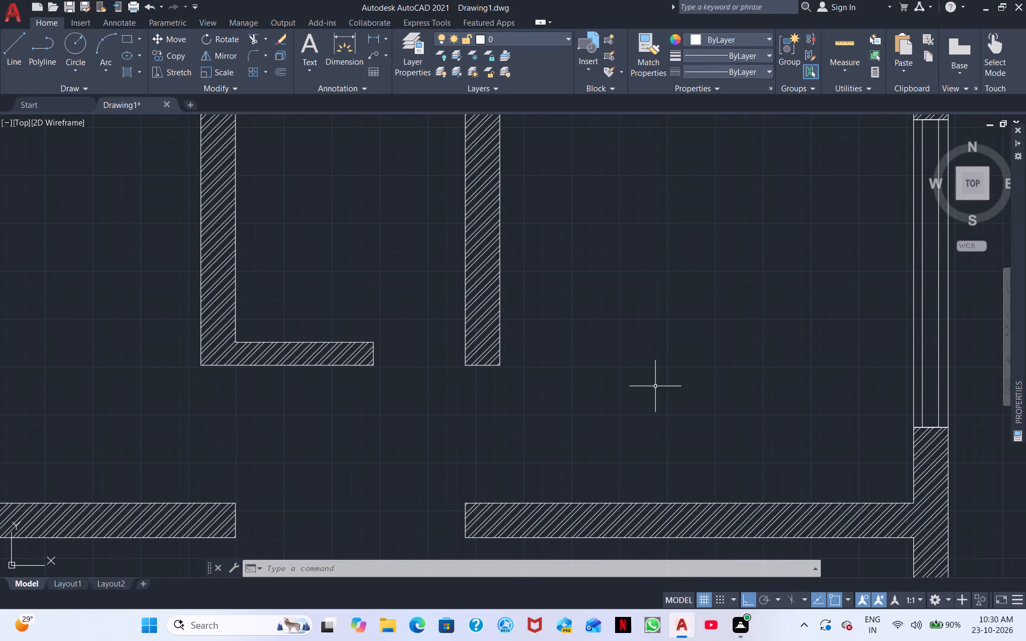
{"action": "type", "text": "TP"}
{"action": "key", "text": "space"}
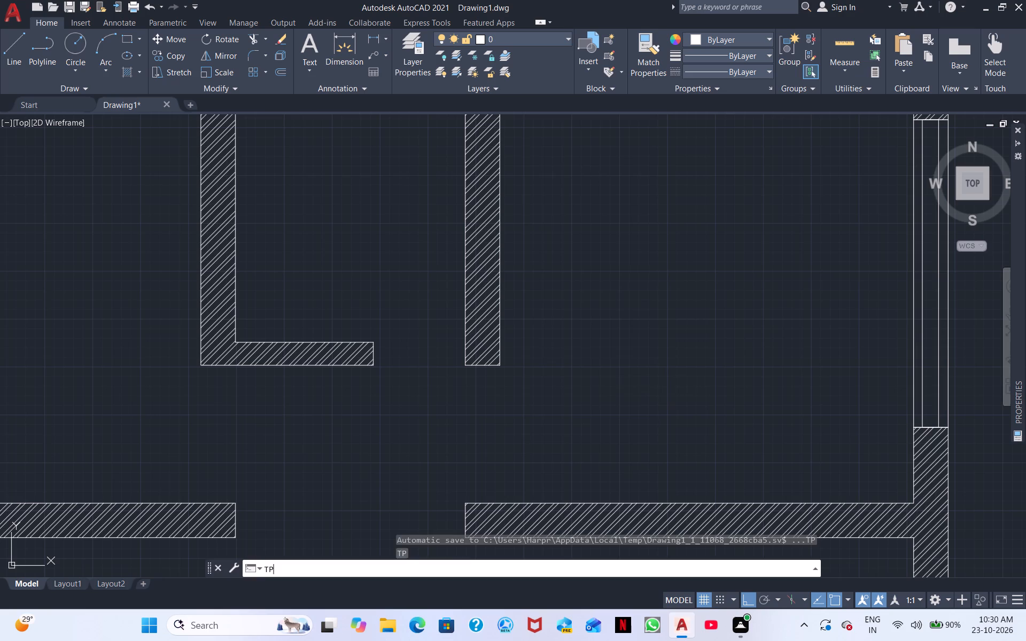
{"action": "scroll", "coordinate": [662, 377], "scroll_direction": "up", "scroll_amount": 1}
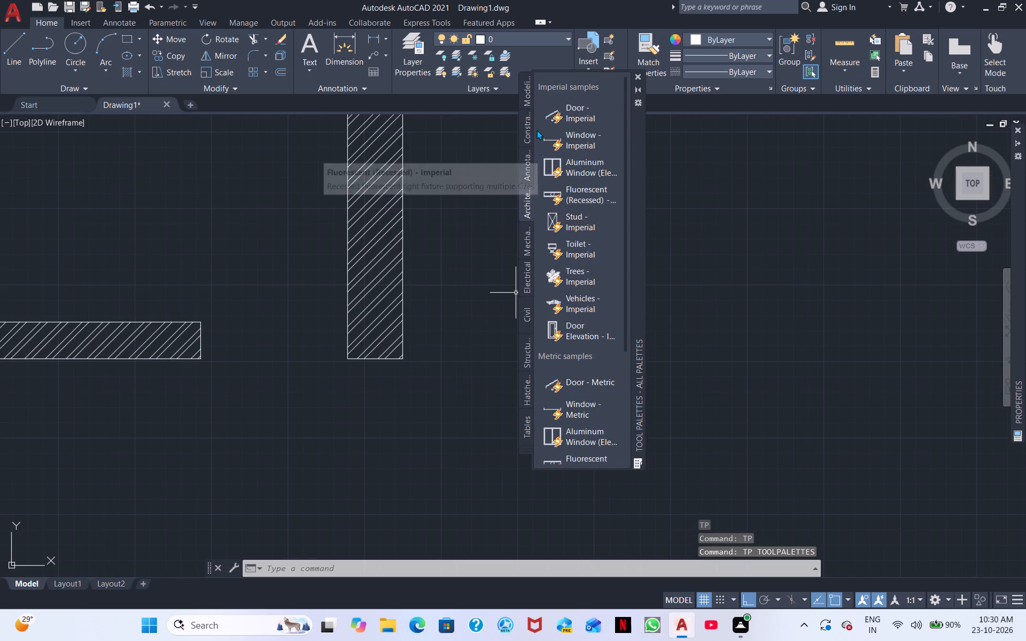
{"action": "left_click", "coordinate": [562, 107]}
{"action": "left_click", "coordinate": [737, 340]}
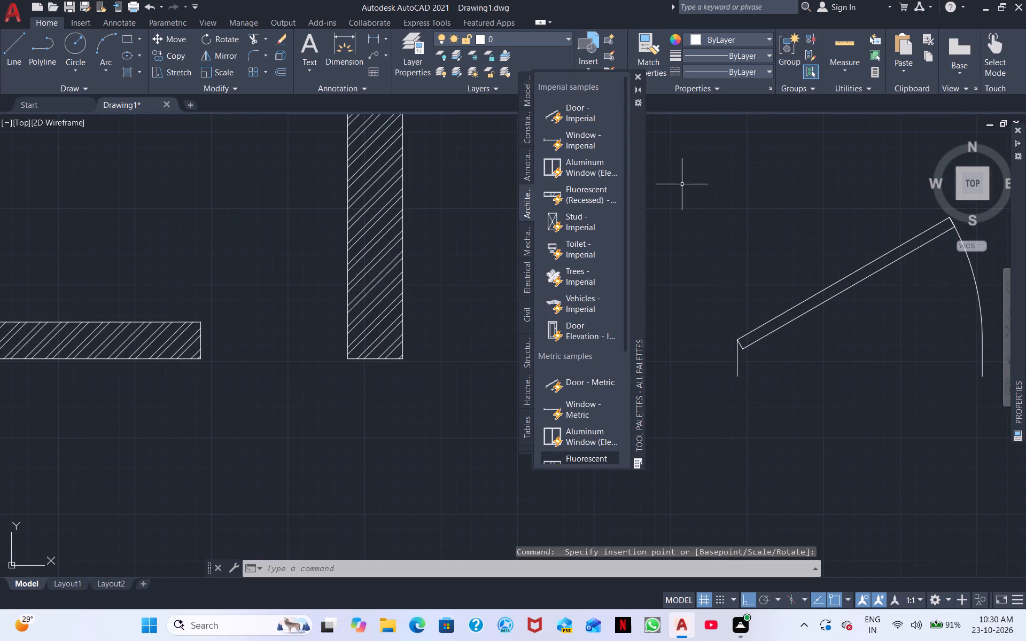
{"action": "left_click", "coordinate": [637, 77]}
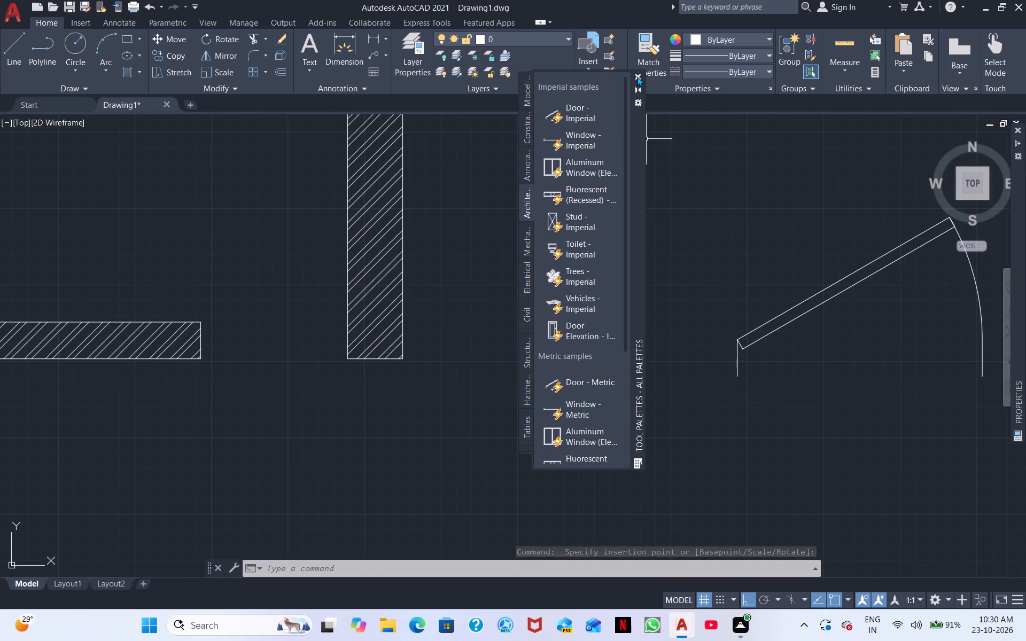
Switch the inserted door block to its fully open state, with the leaf perpendicular to the opening.
{"action": "left_click", "coordinate": [739, 374]}
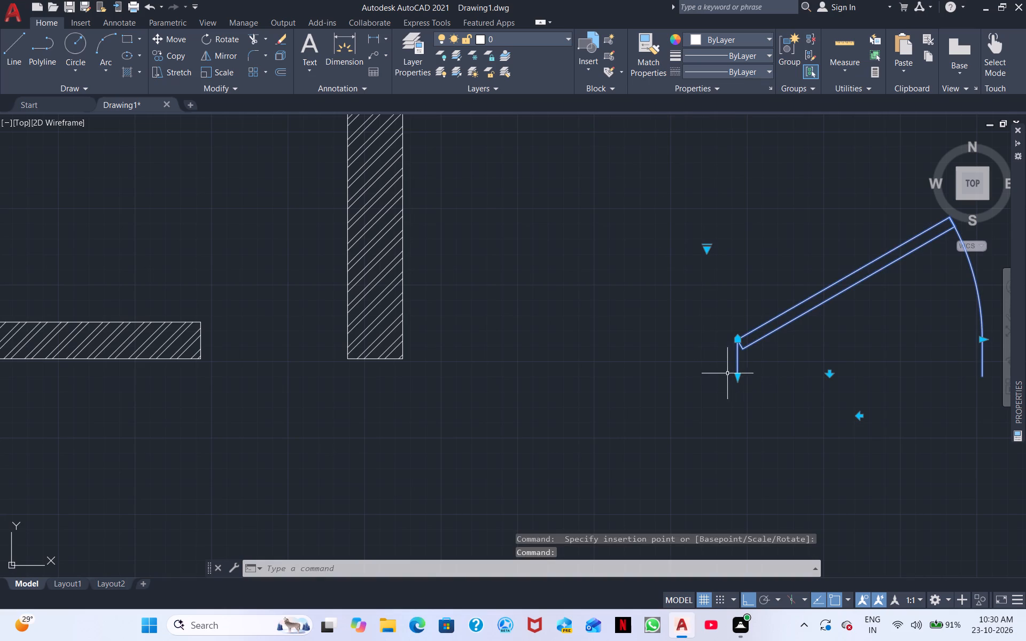
{"action": "left_click", "coordinate": [709, 250]}
{"action": "left_click", "coordinate": [743, 301]}
Move the door block about 24'-4" horizontally east, into the empty area outside the house plan.
{"action": "scroll", "coordinate": [719, 342], "scroll_direction": "down", "scroll_amount": 1}
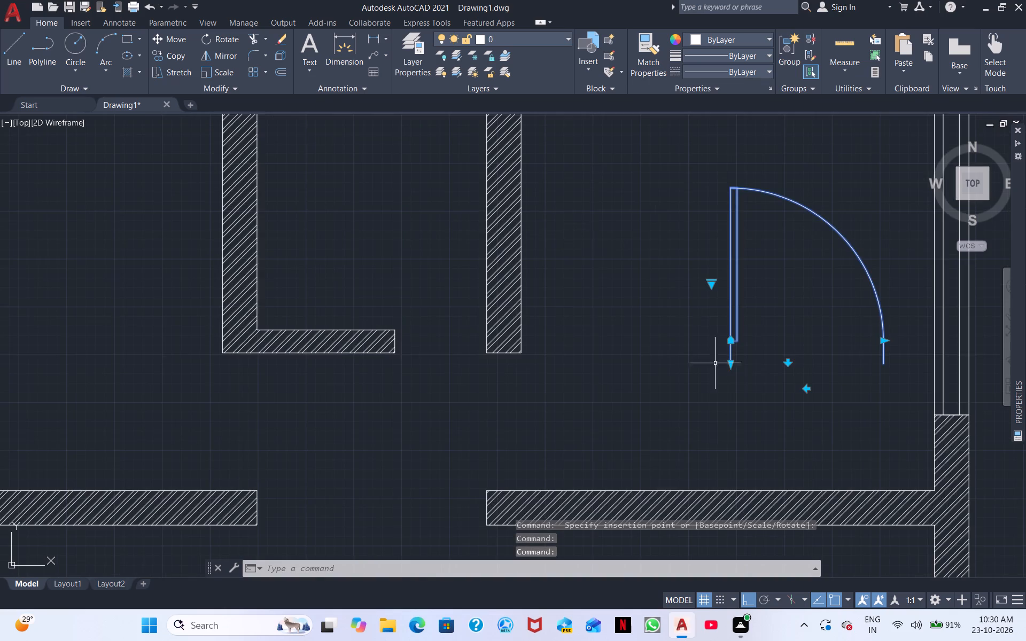
{"action": "middle_click_drag", "start_coordinate": [742, 380], "coordinate": [572, 470]}
{"action": "left_click_drag", "start_coordinate": [583, 430], "coordinate": [578, 424]}
{"action": "left_click", "coordinate": [538, 393]}
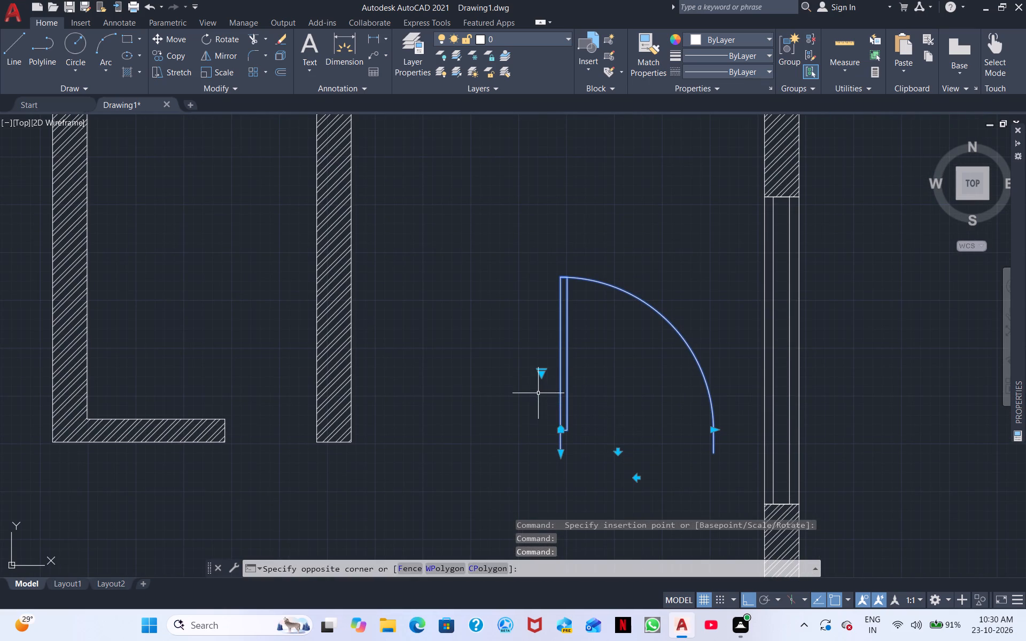
{"action": "right_click", "coordinate": [604, 433]}
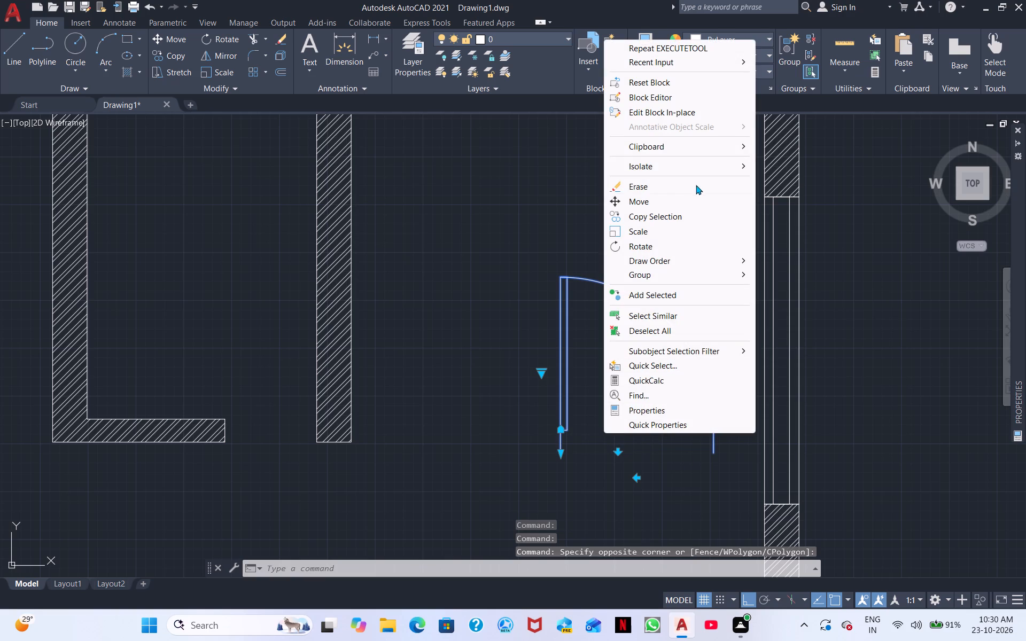
{"action": "left_click", "coordinate": [655, 201]}
{"action": "left_click_drag", "start_coordinate": [551, 404], "coordinate": [557, 405]}
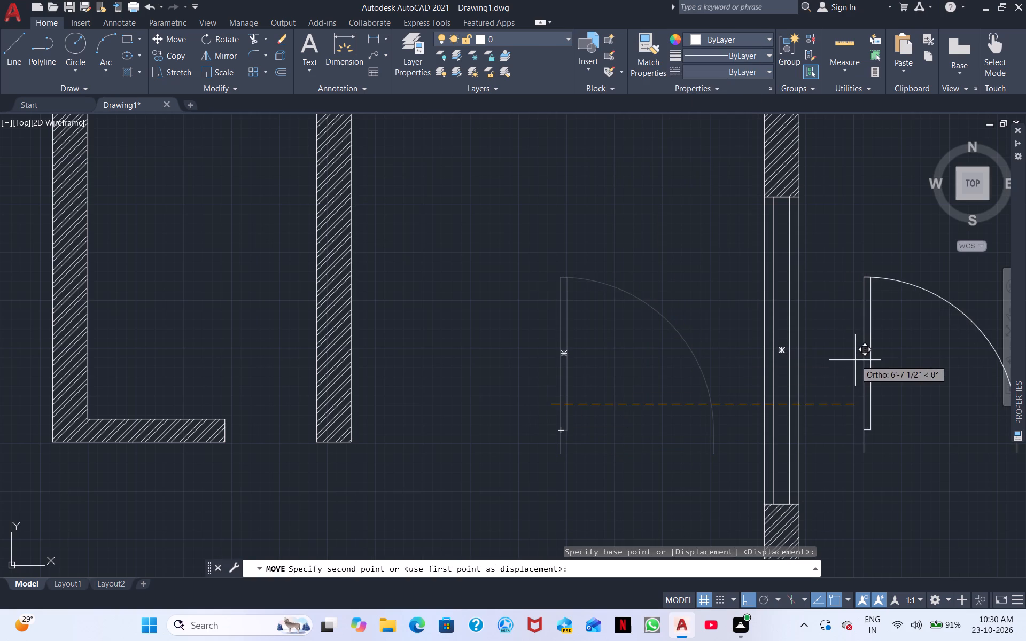
{"action": "scroll", "coordinate": [858, 373], "scroll_direction": "down", "scroll_amount": 2}
{"action": "middle_click_drag", "start_coordinate": [835, 381], "coordinate": [16, 429]}
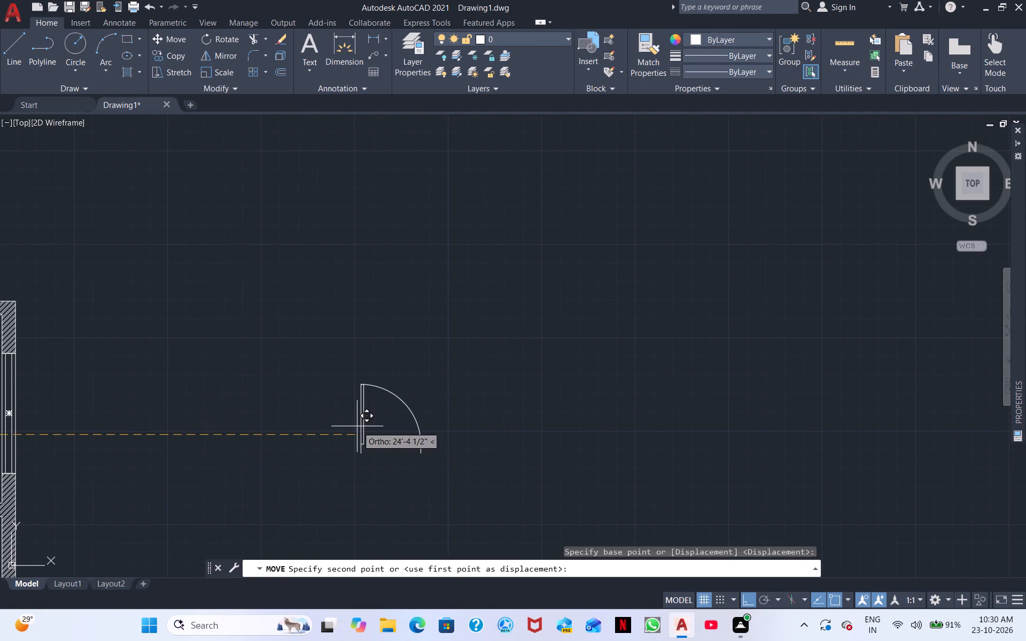
{"action": "left_click", "coordinate": [357, 426]}
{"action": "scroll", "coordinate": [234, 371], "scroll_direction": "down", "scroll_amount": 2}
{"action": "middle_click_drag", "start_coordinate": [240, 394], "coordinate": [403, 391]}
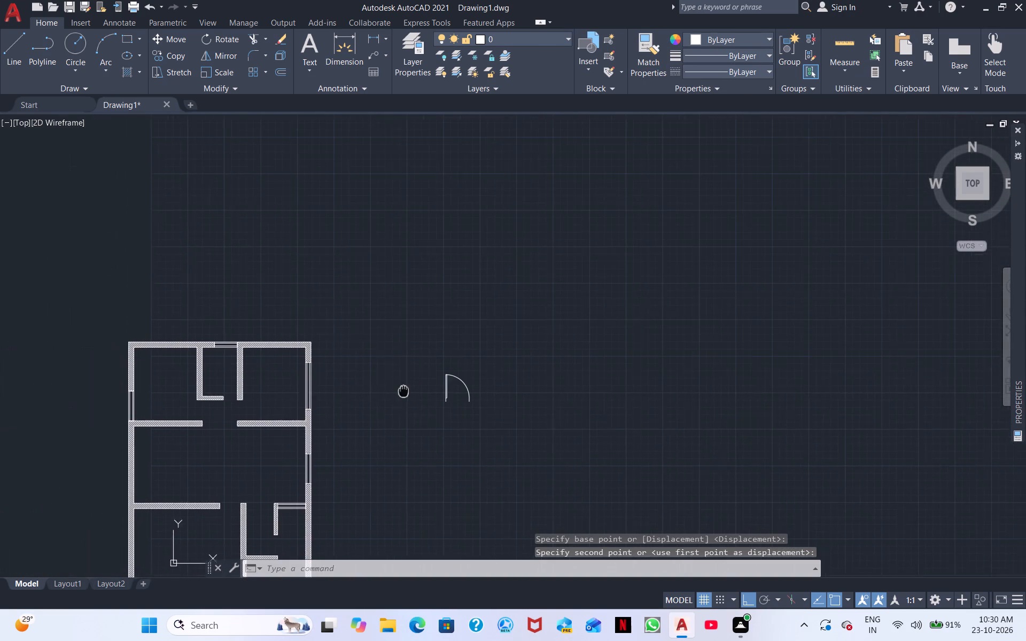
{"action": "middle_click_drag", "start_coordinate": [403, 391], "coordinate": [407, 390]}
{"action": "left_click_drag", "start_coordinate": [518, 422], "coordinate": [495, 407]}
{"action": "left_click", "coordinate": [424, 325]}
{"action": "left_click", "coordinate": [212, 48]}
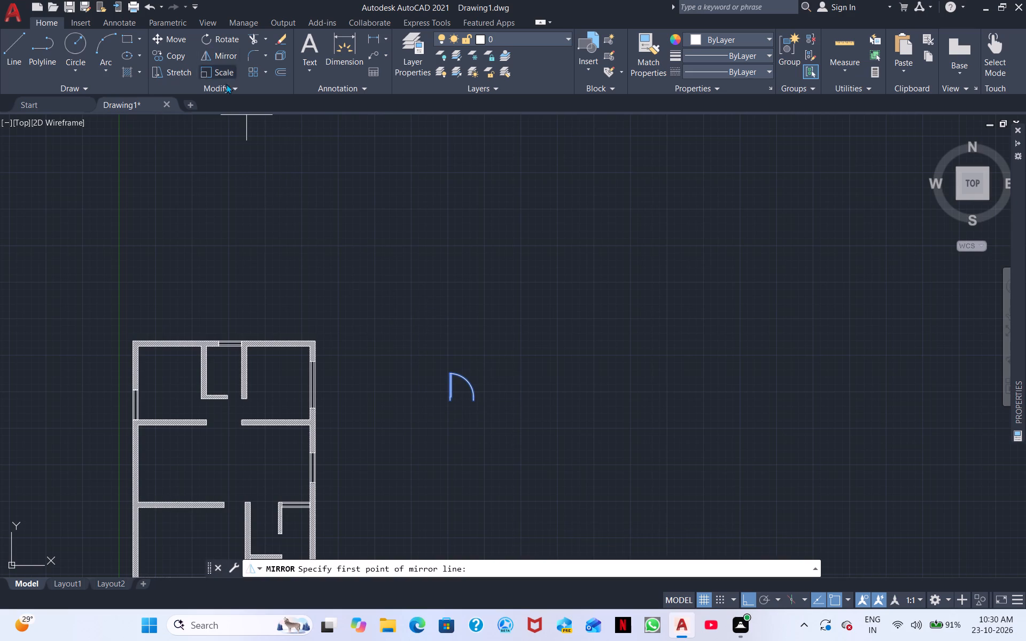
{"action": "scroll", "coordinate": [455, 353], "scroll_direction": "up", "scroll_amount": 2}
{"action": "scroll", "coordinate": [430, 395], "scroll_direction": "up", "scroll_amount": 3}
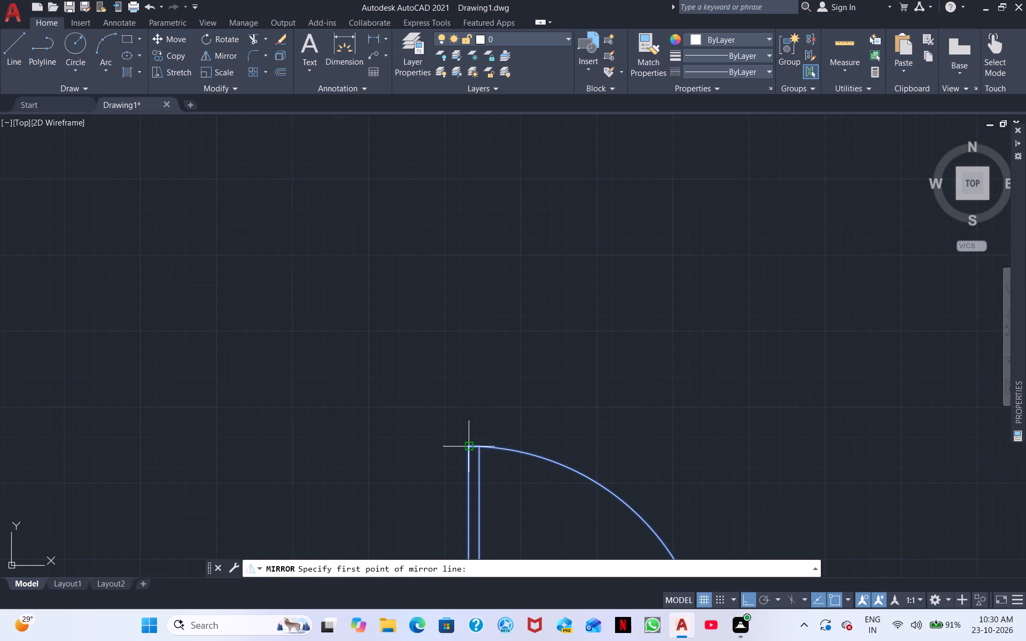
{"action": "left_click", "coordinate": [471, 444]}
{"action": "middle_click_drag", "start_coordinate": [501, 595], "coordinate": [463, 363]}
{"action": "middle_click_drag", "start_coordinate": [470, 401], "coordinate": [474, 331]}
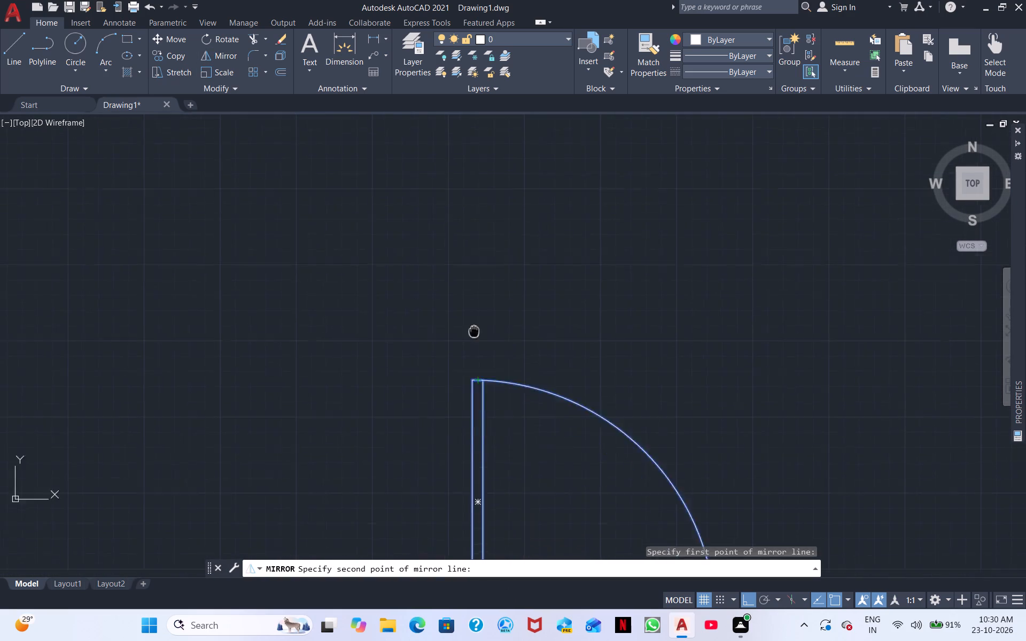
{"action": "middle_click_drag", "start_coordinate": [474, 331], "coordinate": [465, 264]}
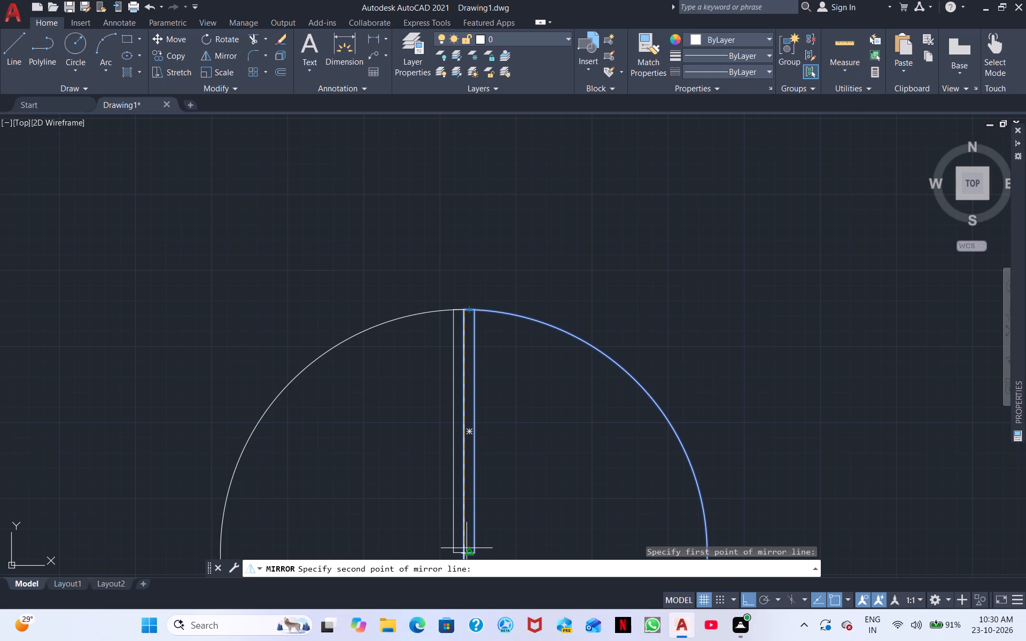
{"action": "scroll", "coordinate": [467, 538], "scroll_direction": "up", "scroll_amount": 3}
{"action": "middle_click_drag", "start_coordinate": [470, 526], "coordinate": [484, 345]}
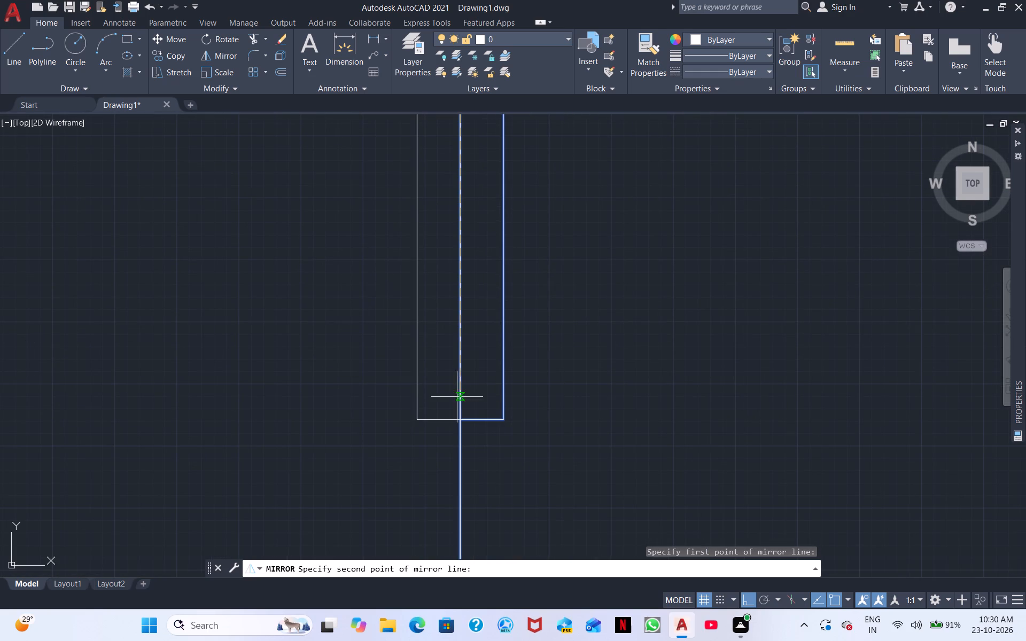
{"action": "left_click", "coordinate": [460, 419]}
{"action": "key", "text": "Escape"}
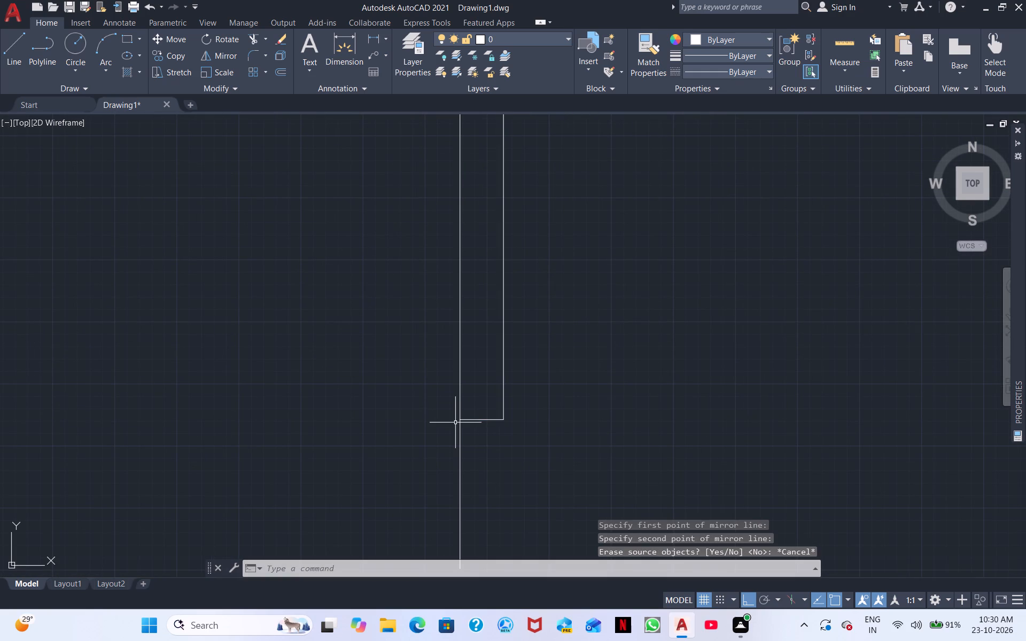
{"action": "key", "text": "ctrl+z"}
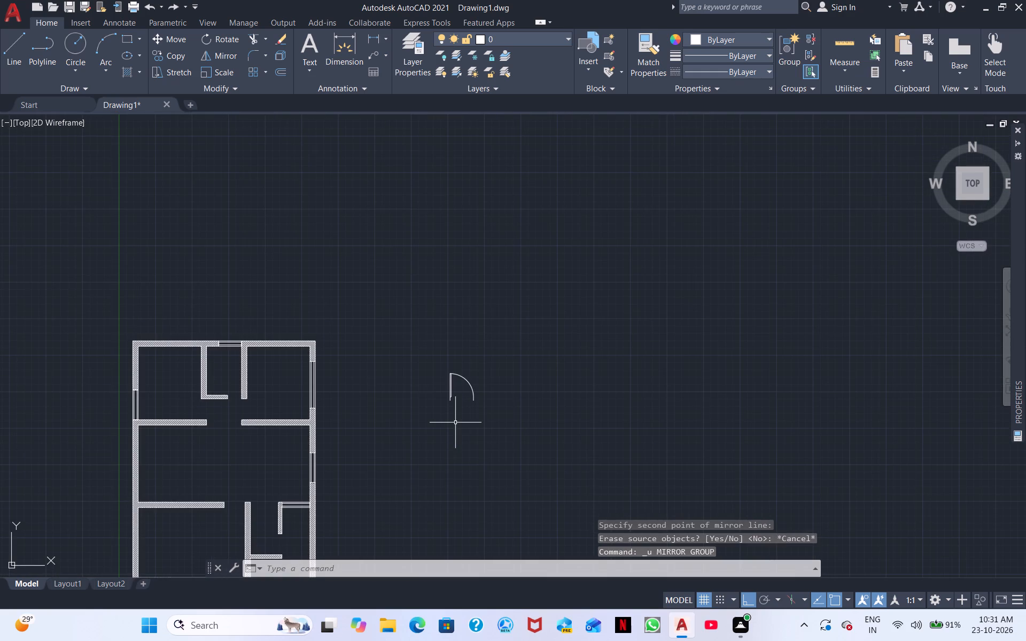
Mirror the door block about the vertical outer edge of its leaf, keeping the original door.
{"action": "scroll", "coordinate": [454, 425], "scroll_direction": "down", "scroll_amount": 1}
{"action": "scroll", "coordinate": [455, 425], "scroll_direction": "up", "scroll_amount": 2}
{"action": "left_click", "coordinate": [470, 393]}
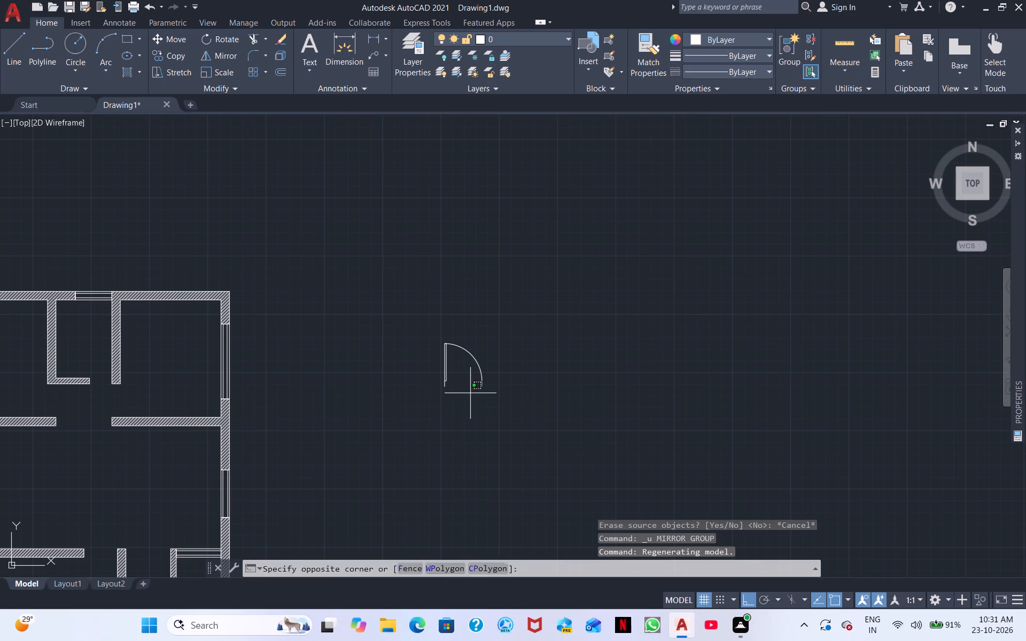
{"action": "left_click", "coordinate": [434, 349]}
{"action": "left_click", "coordinate": [211, 54]}
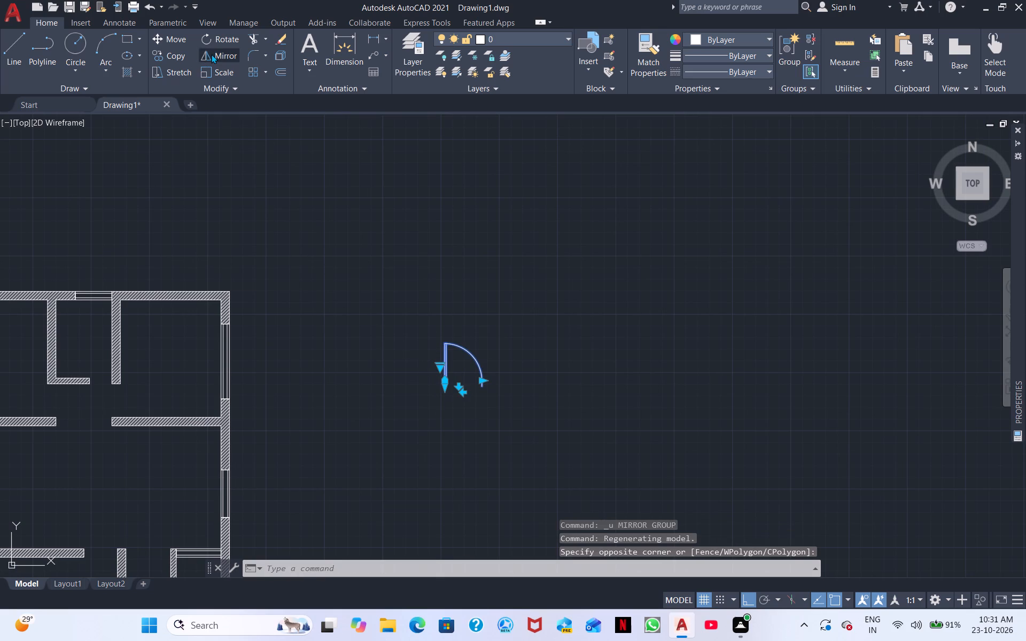
{"action": "scroll", "coordinate": [432, 411], "scroll_direction": "up", "scroll_amount": 4}
{"action": "middle_click_drag", "start_coordinate": [444, 386], "coordinate": [360, 640]}
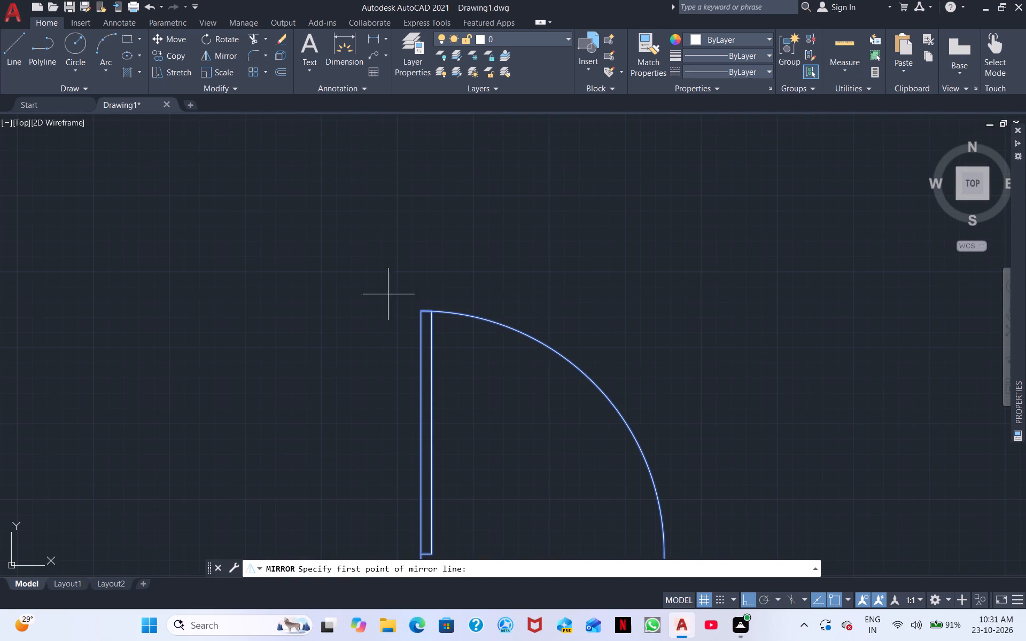
{"action": "left_click", "coordinate": [419, 308]}
{"action": "middle_click_drag", "start_coordinate": [414, 479], "coordinate": [425, 285]}
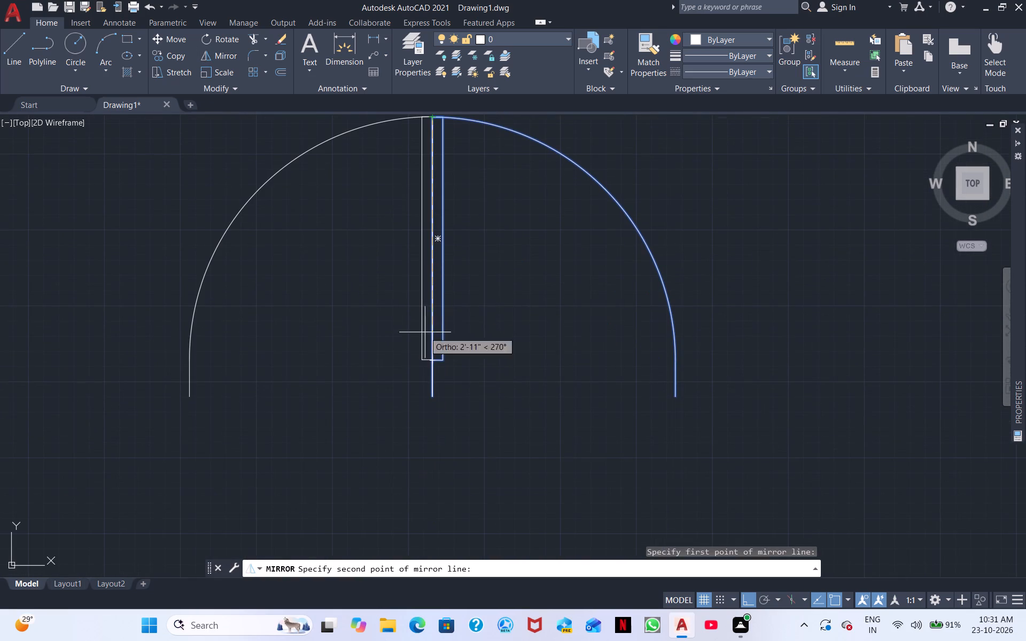
{"action": "left_click", "coordinate": [434, 358]}
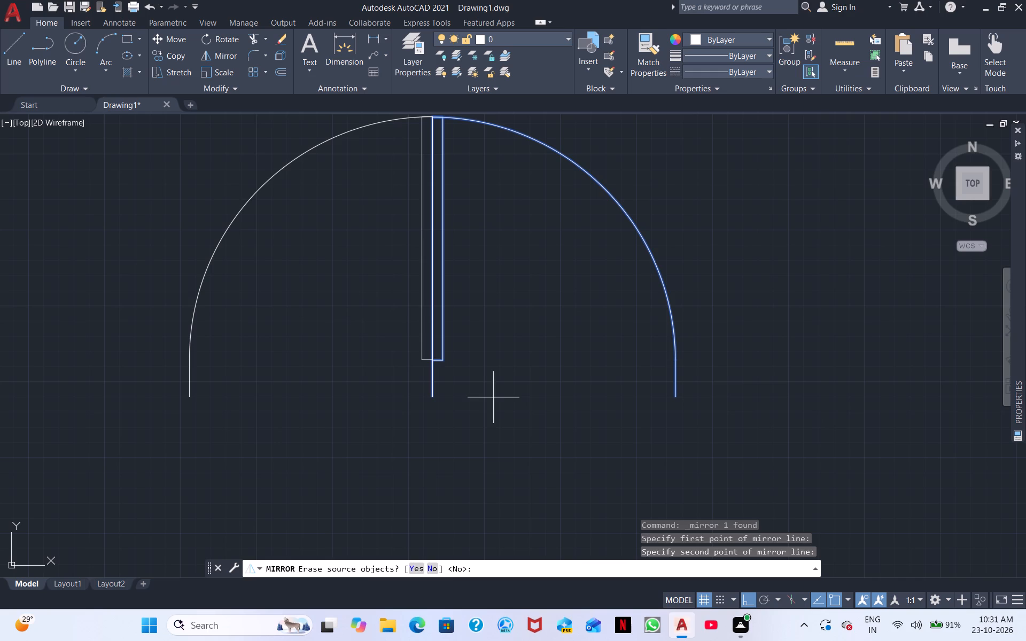
{"action": "right_click", "coordinate": [499, 396]}
{"action": "left_click", "coordinate": [561, 402]}
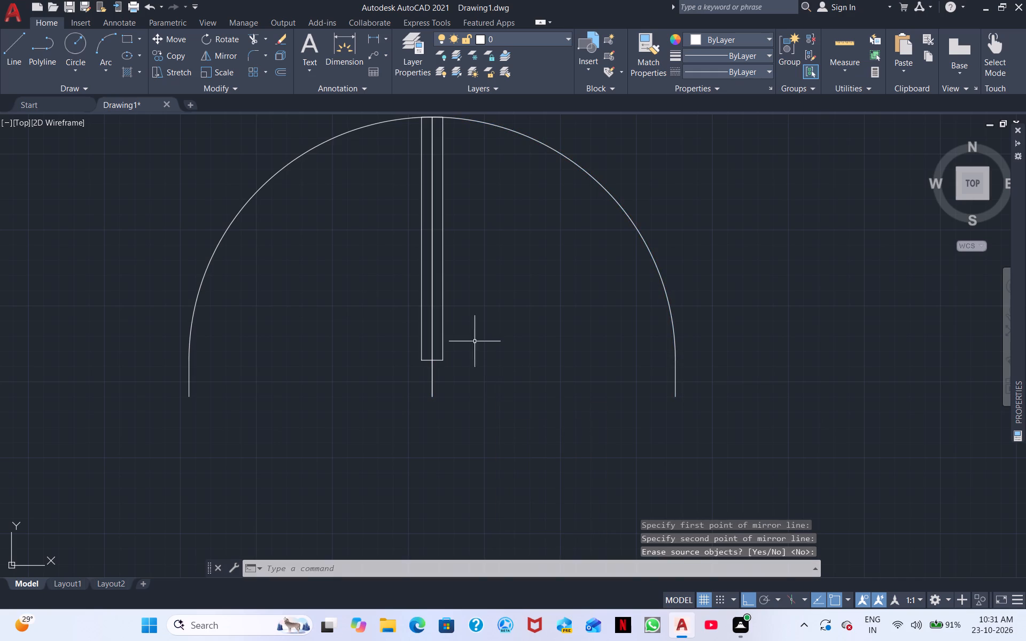
Move the original door slightly east to leave a small gap between it and its mirrored copy.
{"action": "scroll", "coordinate": [451, 326], "scroll_direction": "up", "scroll_amount": 2}
{"action": "left_click", "coordinate": [428, 340]}
{"action": "right_click_drag", "start_coordinate": [487, 369], "coordinate": [481, 372]}
{"action": "left_click", "coordinate": [539, 378]}
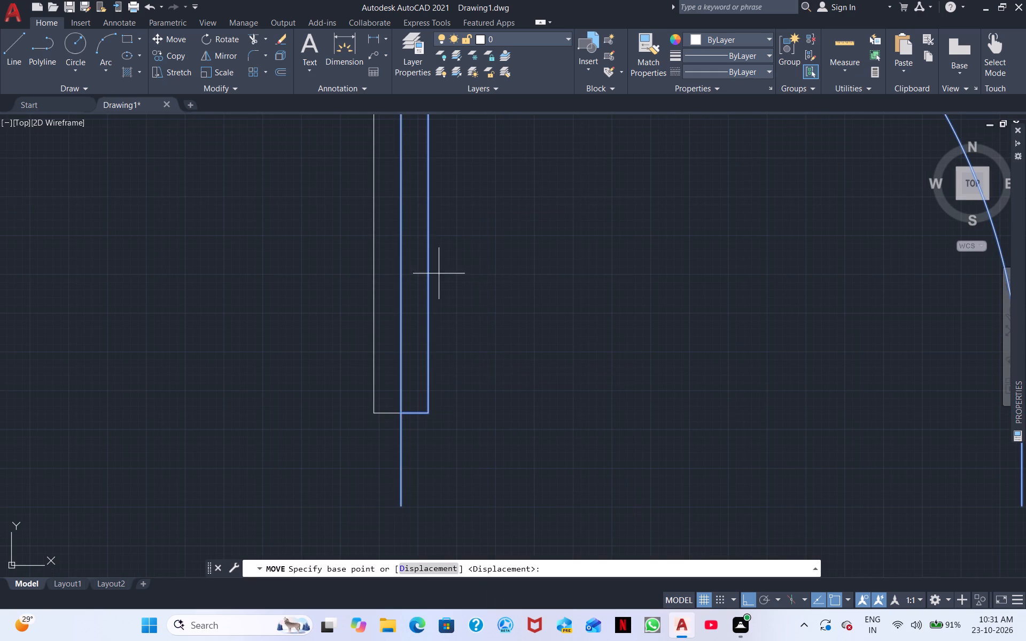
{"action": "left_click", "coordinate": [411, 279]}
{"action": "left_click", "coordinate": [448, 282]}
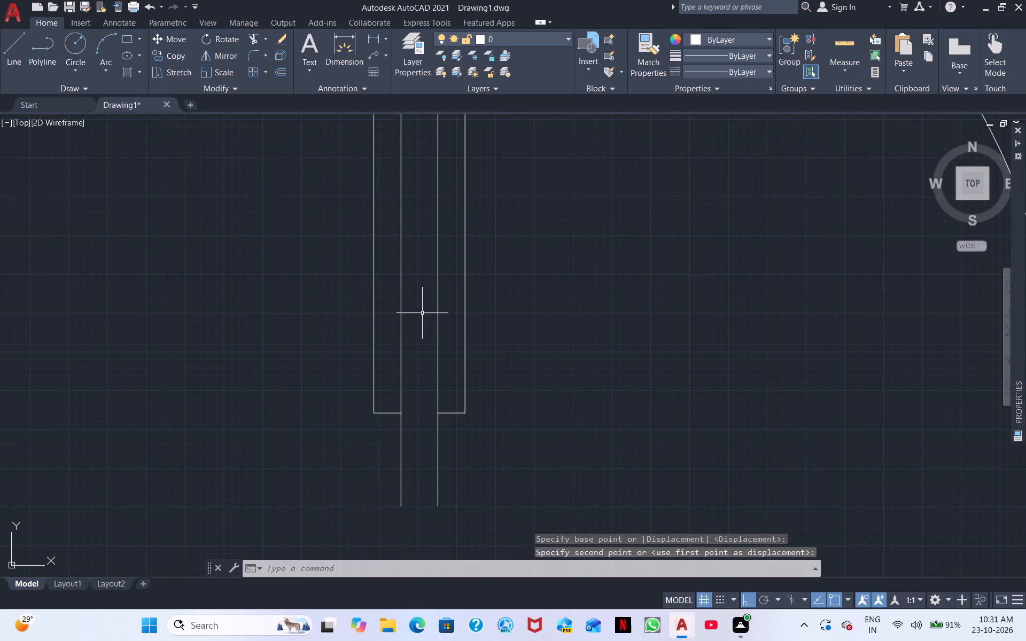
Copy both doors horizontally to the east, clear of the original pair.
{"action": "scroll", "coordinate": [376, 386], "scroll_direction": "down", "scroll_amount": 1}
{"action": "middle_click_drag", "start_coordinate": [456, 379], "coordinate": [458, 499]}
{"action": "scroll", "coordinate": [459, 501], "scroll_direction": "down", "scroll_amount": 1}
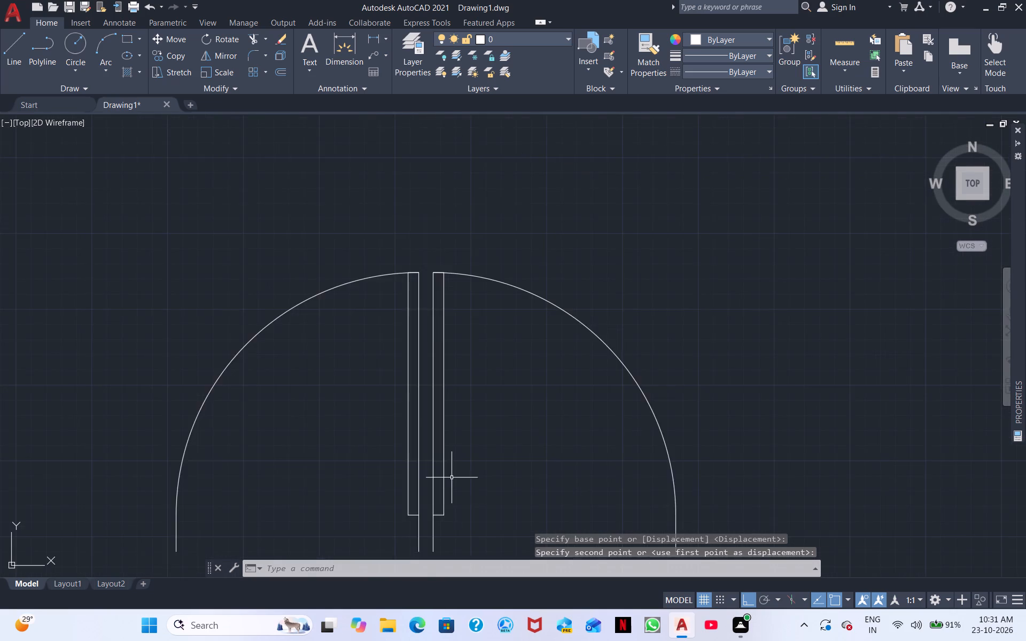
{"action": "scroll", "coordinate": [452, 478], "scroll_direction": "down", "scroll_amount": 1}
{"action": "left_click_drag", "start_coordinate": [458, 506], "coordinate": [450, 490]}
{"action": "left_click", "coordinate": [359, 412]}
{"action": "right_click", "coordinate": [472, 451]}
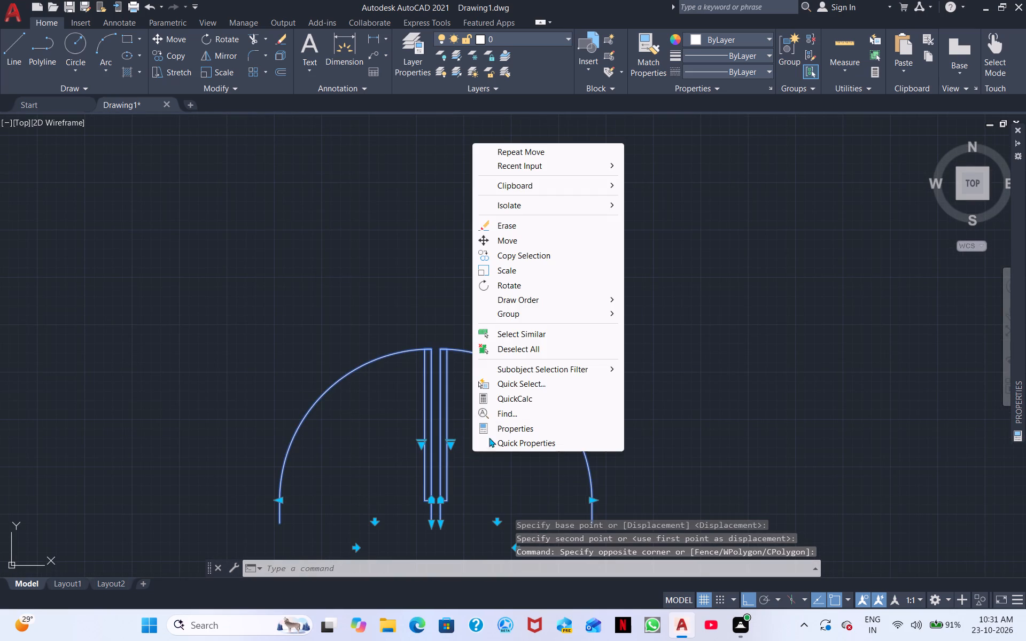
{"action": "left_click", "coordinate": [531, 252]}
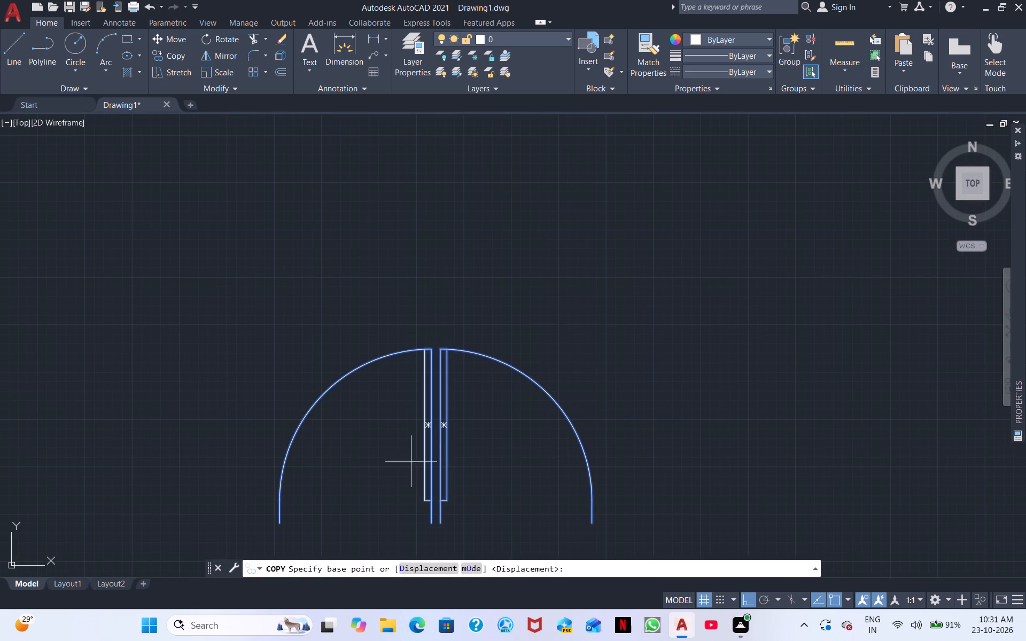
{"action": "left_click", "coordinate": [426, 436]}
{"action": "left_click", "coordinate": [821, 423]}
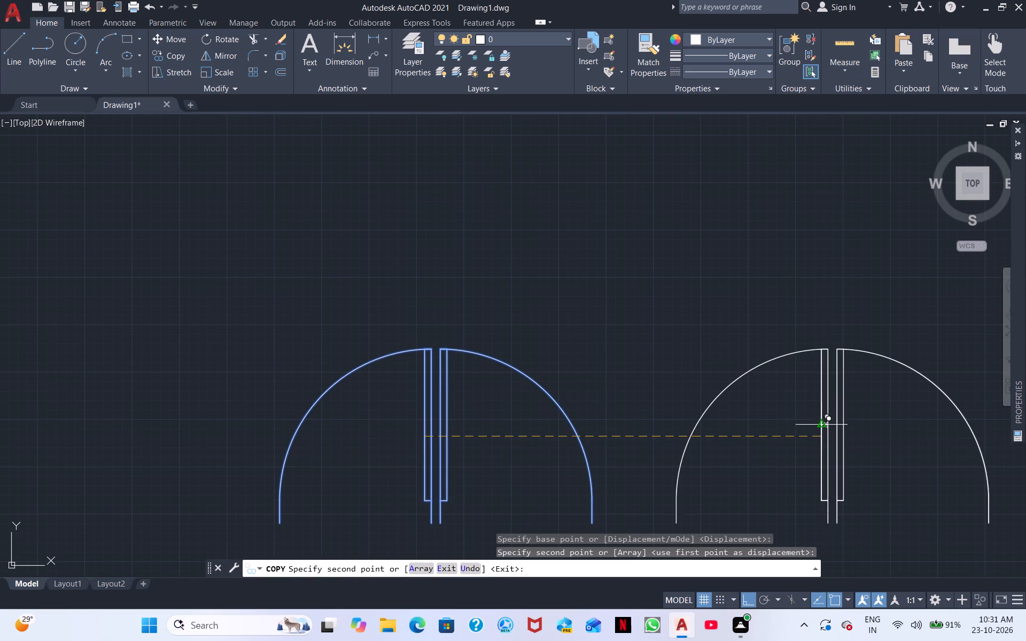
Place two more copies of the door pair below the existing pairs, forming a two-by-two group, and finish copying.
{"action": "middle_click_drag", "start_coordinate": [751, 477], "coordinate": [562, 314]}
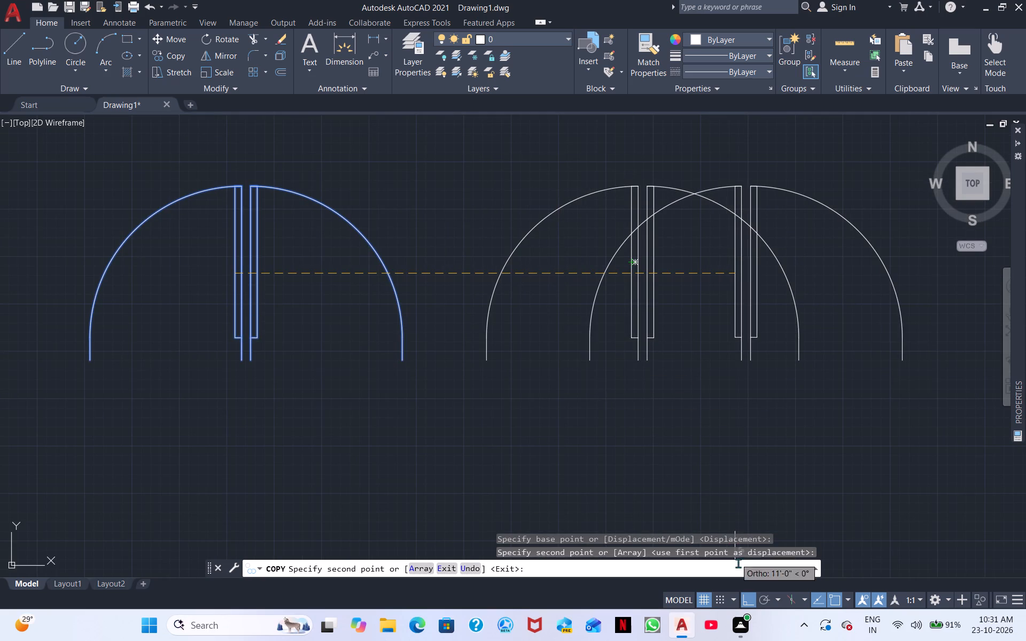
{"action": "left_click", "coordinate": [750, 597]}
{"action": "middle_click_drag", "start_coordinate": [337, 493], "coordinate": [375, 469]}
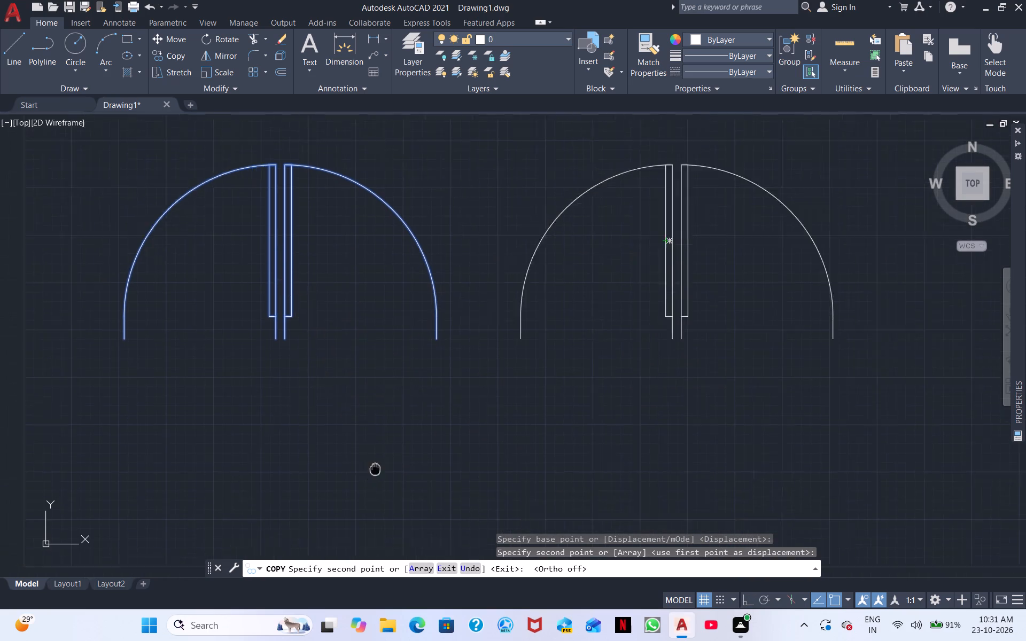
{"action": "middle_click_drag", "start_coordinate": [375, 469], "coordinate": [496, 413]}
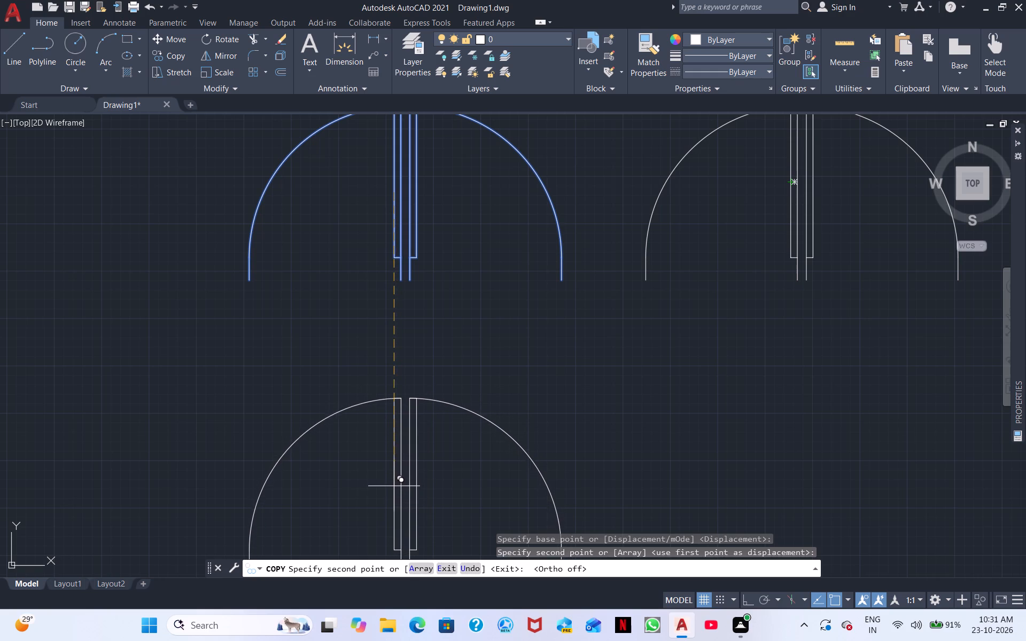
{"action": "left_click", "coordinate": [393, 474]}
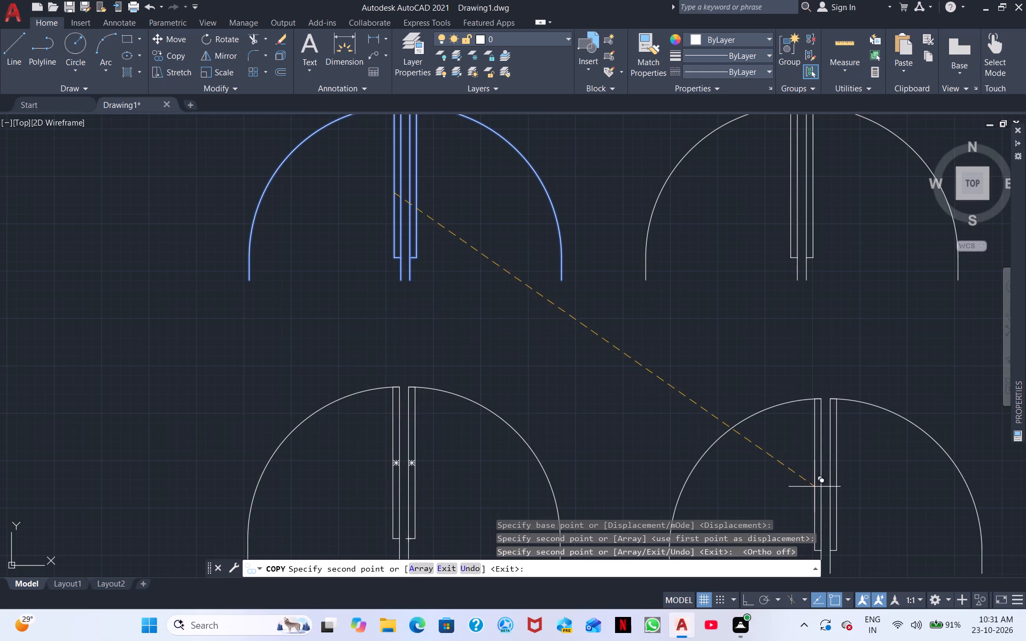
{"action": "left_click", "coordinate": [814, 487]}
{"action": "right_click", "coordinate": [584, 405]}
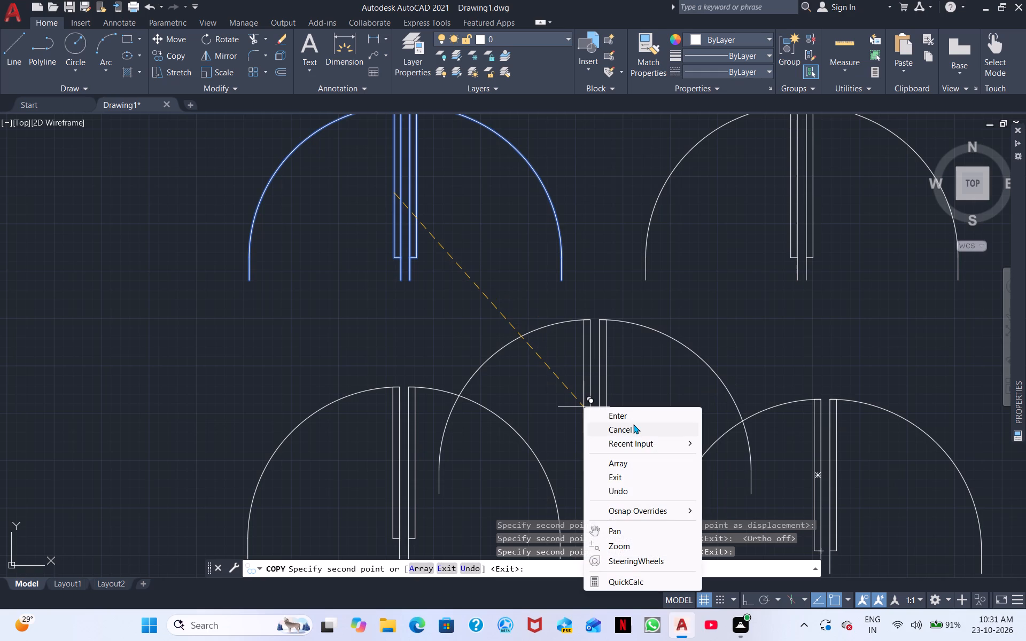
{"action": "left_click", "coordinate": [634, 417]}
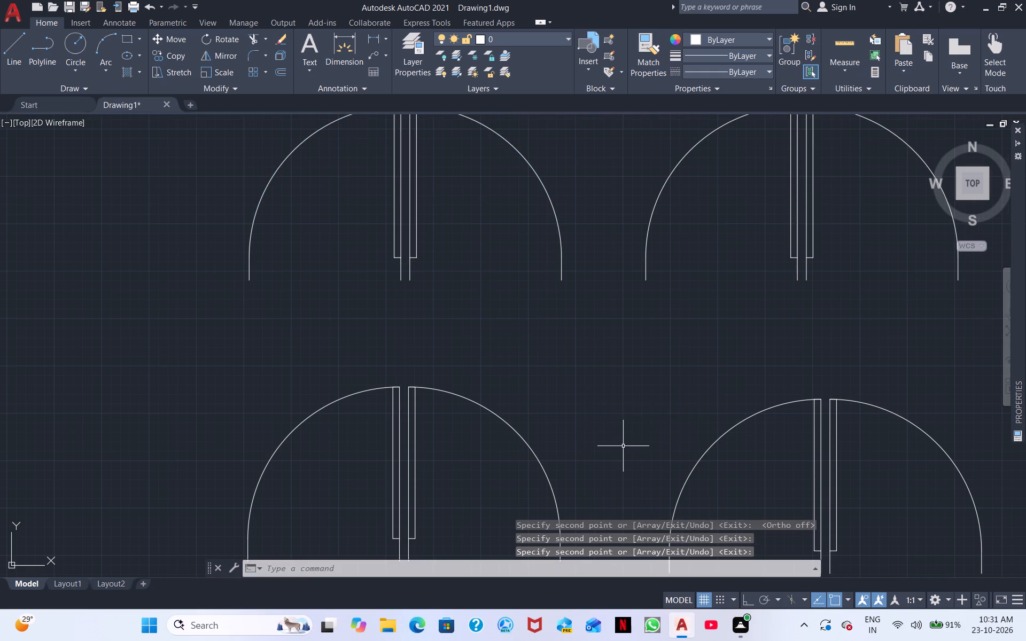
Rotate the lower-west door pair 180° about the bottom end of its leaves.
{"action": "scroll", "coordinate": [623, 446], "scroll_direction": "down", "scroll_amount": 2}
{"action": "middle_click_drag", "start_coordinate": [604, 462], "coordinate": [631, 444]}
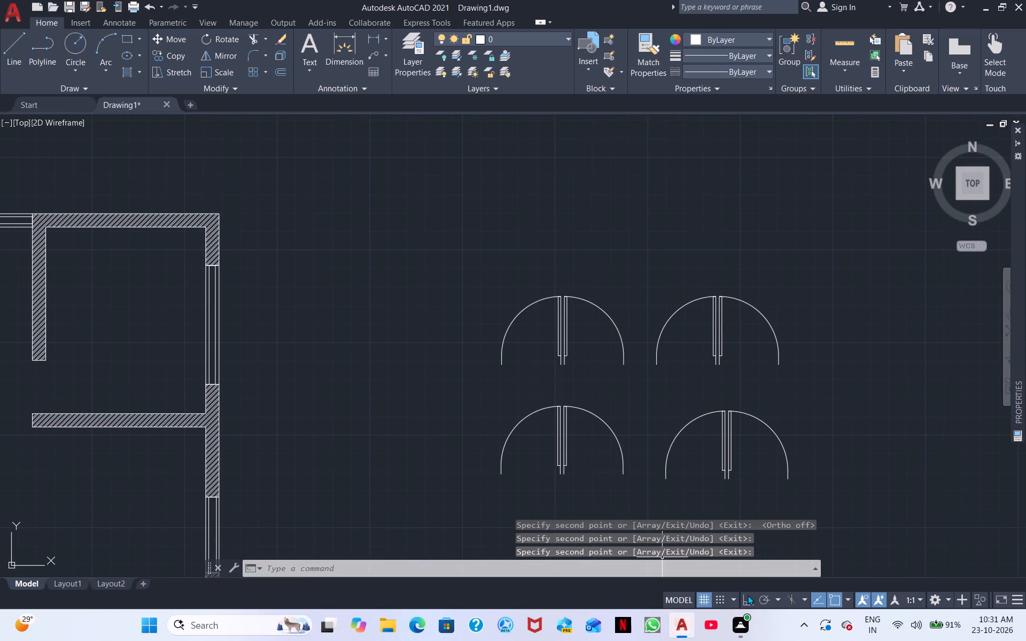
{"action": "left_click", "coordinate": [748, 595]}
{"action": "left_click_drag", "start_coordinate": [593, 512], "coordinate": [516, 443]}
{"action": "left_click", "coordinate": [494, 416]}
{"action": "right_click", "coordinate": [493, 421]}
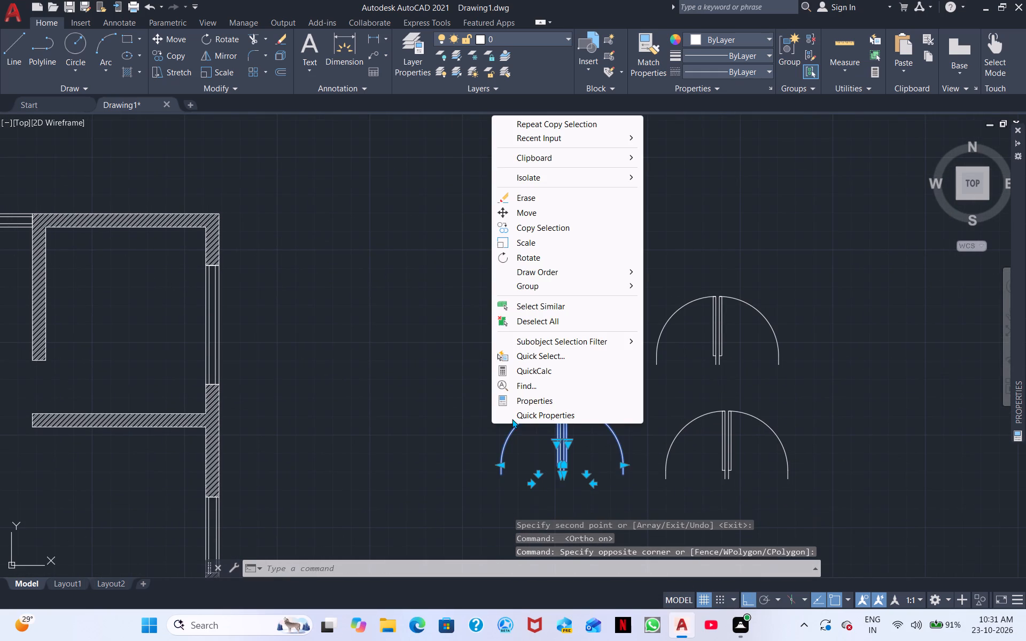
{"action": "left_click", "coordinate": [529, 258]}
{"action": "left_click", "coordinate": [560, 475]}
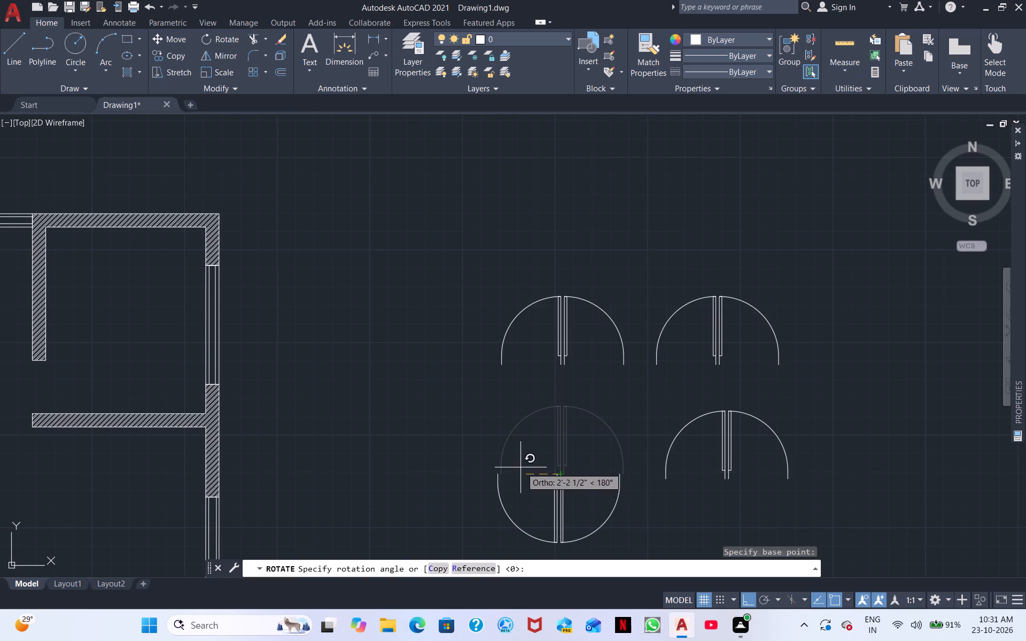
{"action": "left_click", "coordinate": [462, 475]}
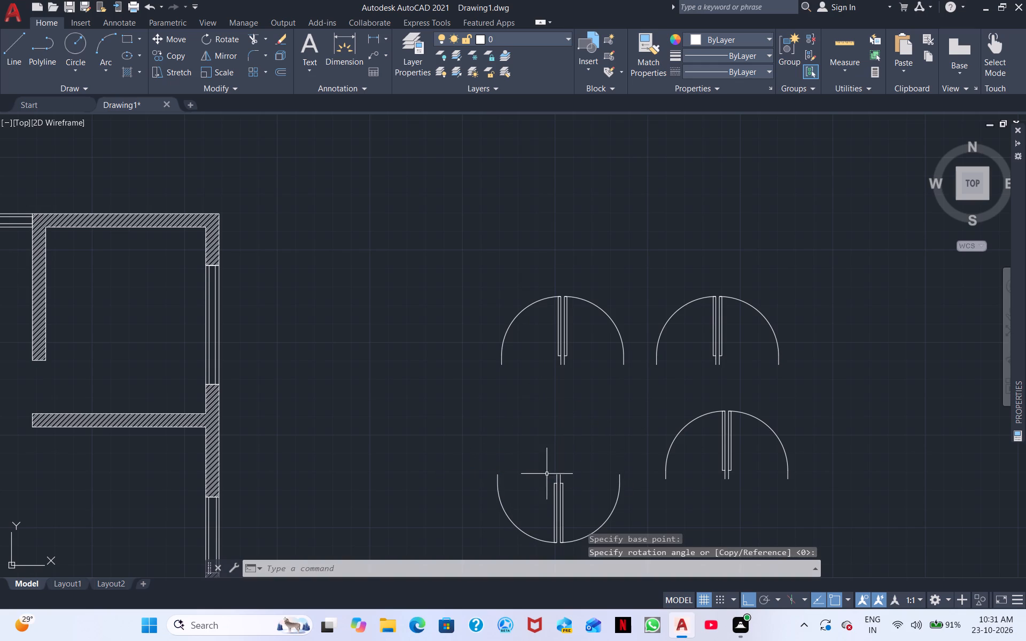
Rotate the lower-east door pair 90° about the bottom of its leaves.
{"action": "left_click_drag", "start_coordinate": [705, 495], "coordinate": [696, 495]}
{"action": "left_click_drag", "start_coordinate": [678, 485], "coordinate": [658, 471]}
{"action": "left_click_drag", "start_coordinate": [696, 453], "coordinate": [649, 416]}
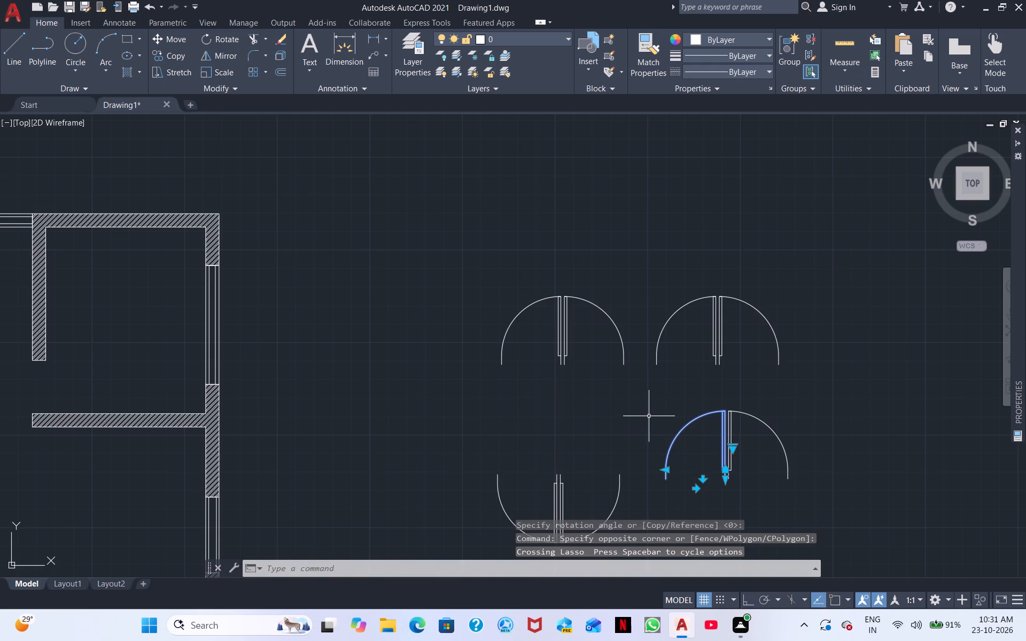
{"action": "left_click_drag", "start_coordinate": [769, 477], "coordinate": [740, 459]}
{"action": "left_click", "coordinate": [708, 398]}
{"action": "right_click", "coordinate": [696, 496]}
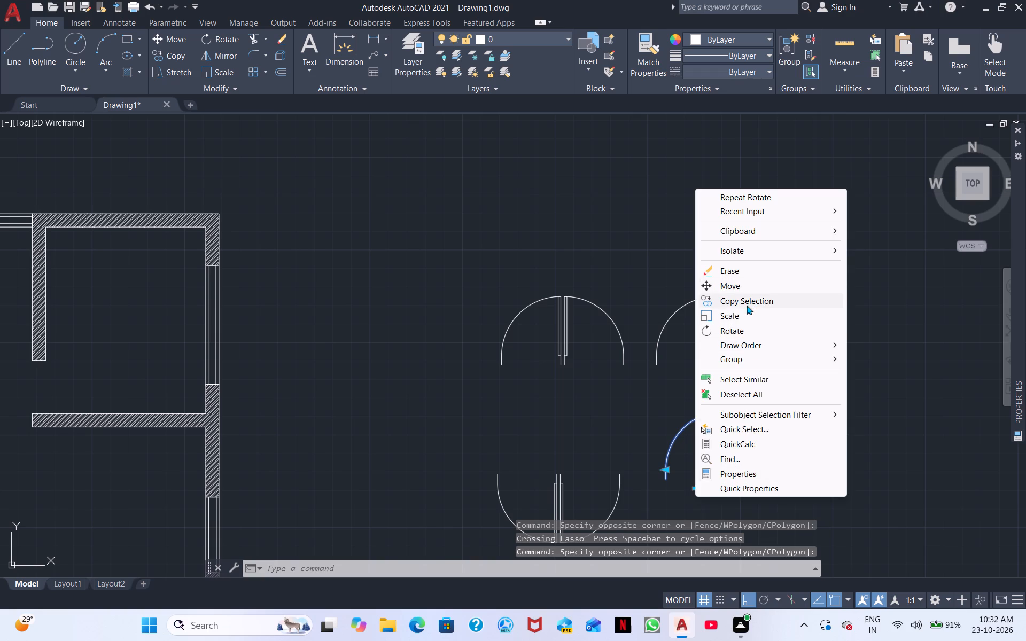
{"action": "left_click", "coordinate": [734, 332]}
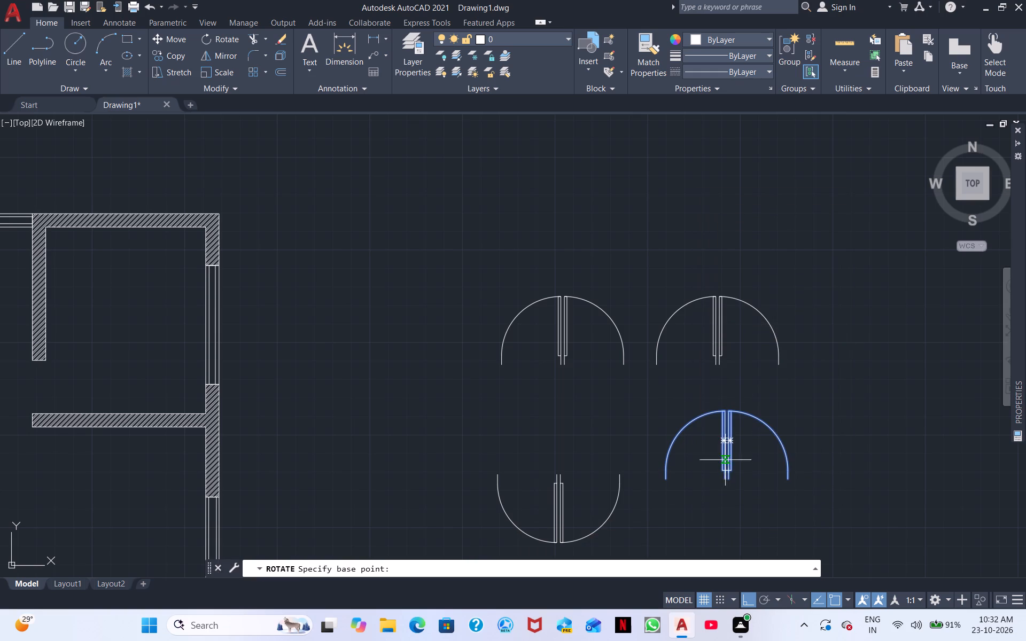
{"action": "left_click", "coordinate": [729, 473]}
{"action": "left_click", "coordinate": [736, 395]}
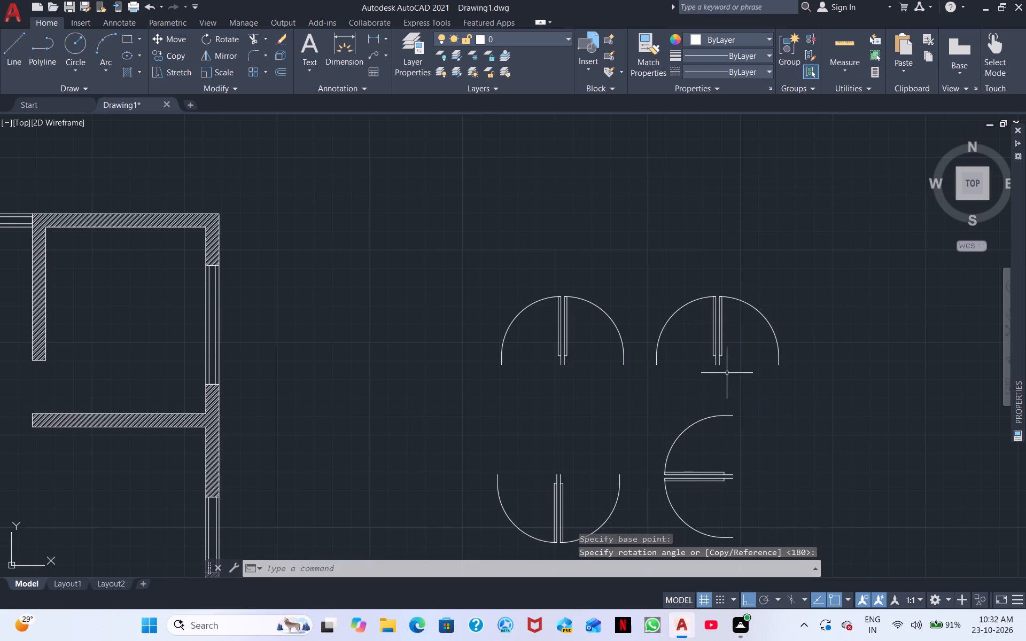
Rotate the upper-east door pair 270° about a point just below its leaves.
{"action": "left_click", "coordinate": [727, 372]}
{"action": "left_click", "coordinate": [686, 313]}
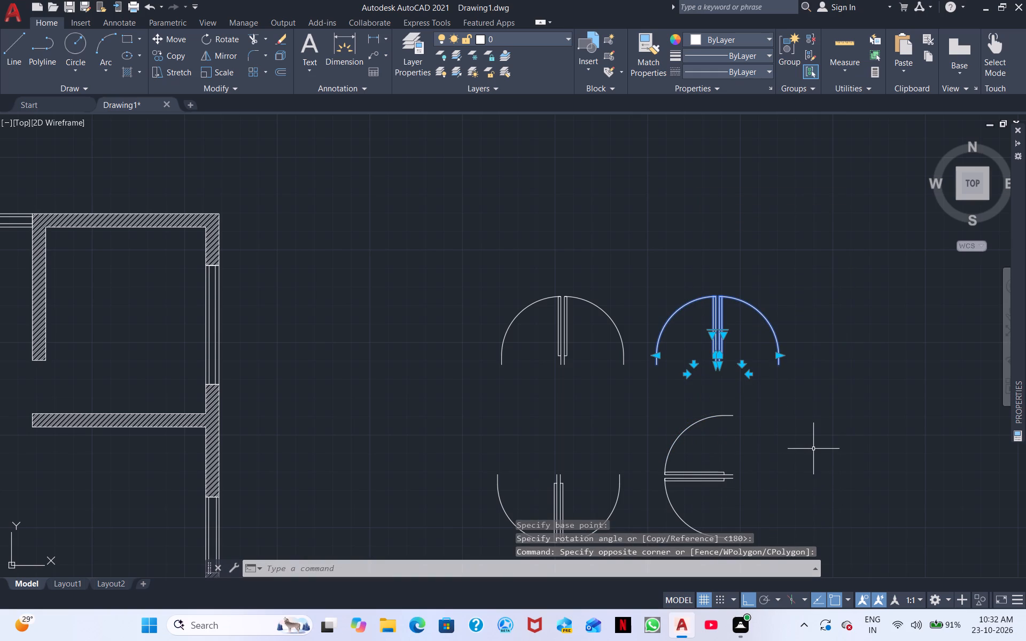
{"action": "right_click_drag", "start_coordinate": [810, 447], "coordinate": [804, 451]}
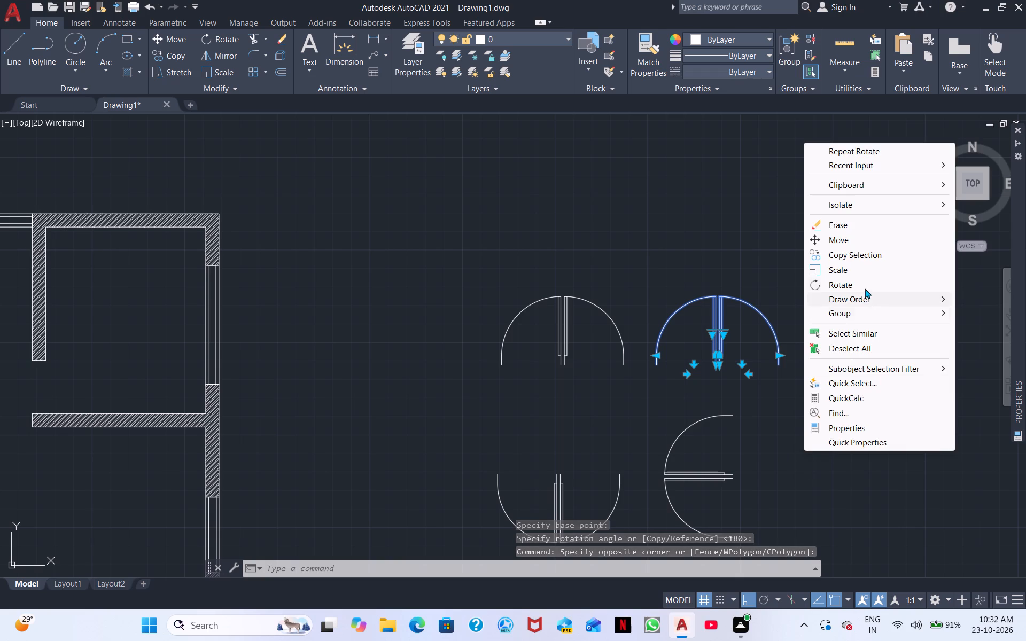
{"action": "left_click", "coordinate": [864, 286]}
{"action": "left_click", "coordinate": [717, 369]}
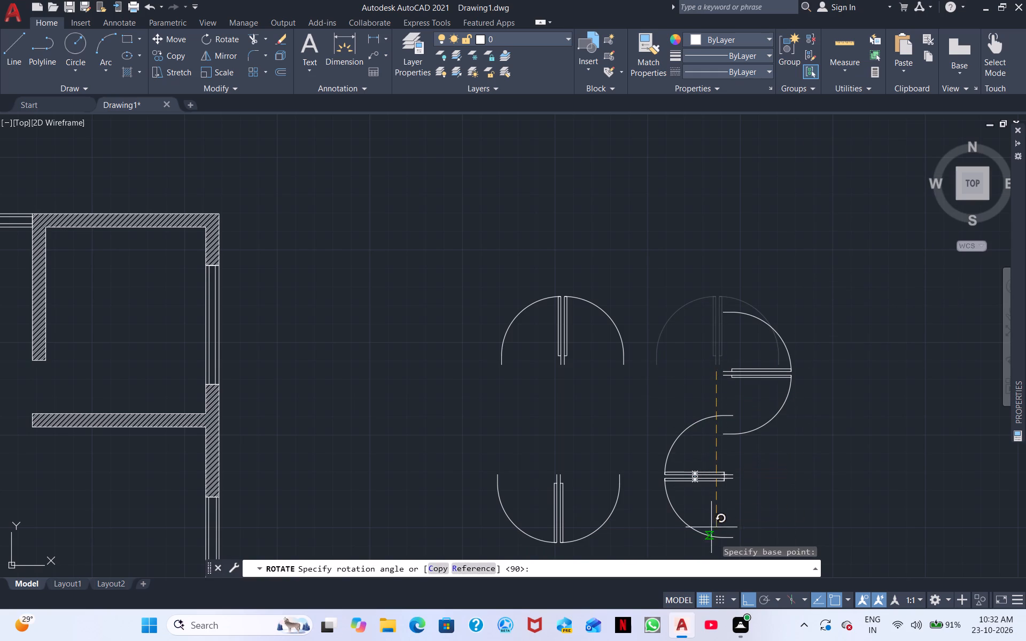
{"action": "middle_click_drag", "start_coordinate": [719, 534], "coordinate": [678, 413]}
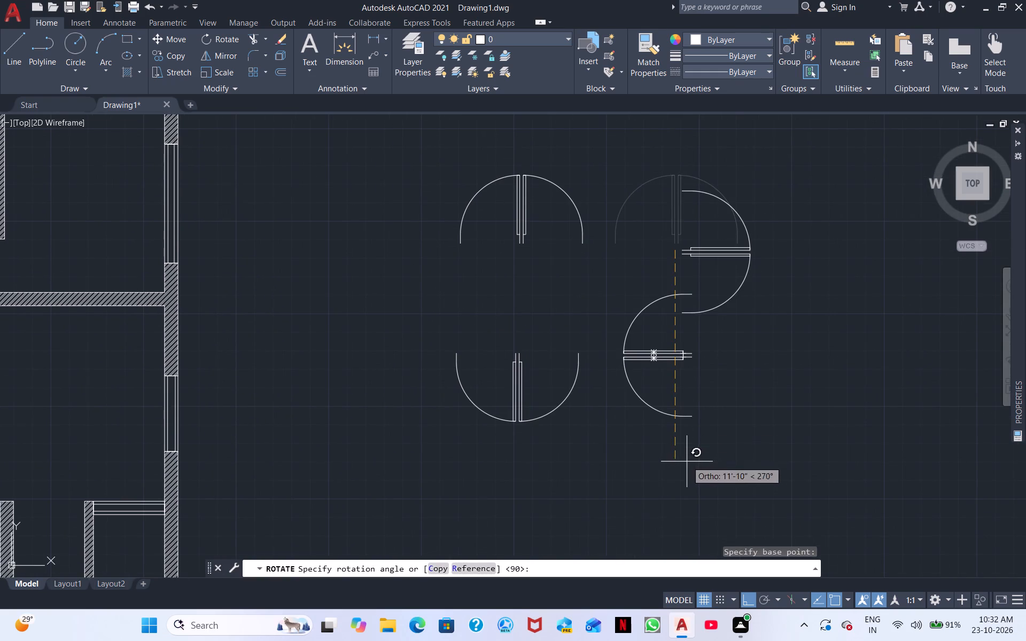
{"action": "left_click", "coordinate": [687, 462]}
Move the upper-east door pair straight north, clear of the pair below it.
{"action": "left_click", "coordinate": [740, 302]}
{"action": "left_click", "coordinate": [711, 219]}
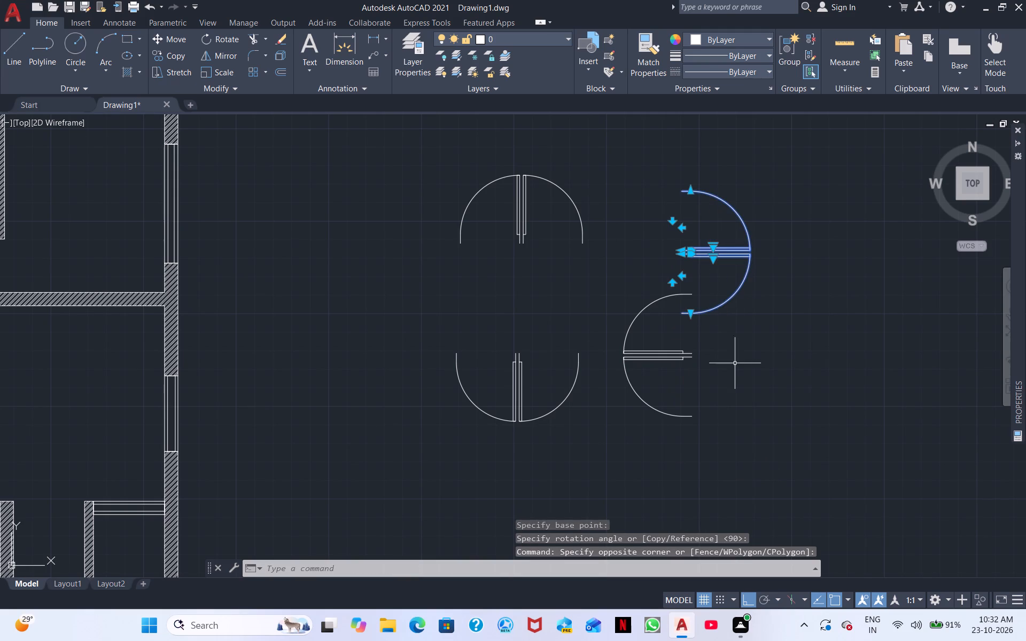
{"action": "right_click", "coordinate": [745, 388]}
{"action": "left_click", "coordinate": [817, 178]}
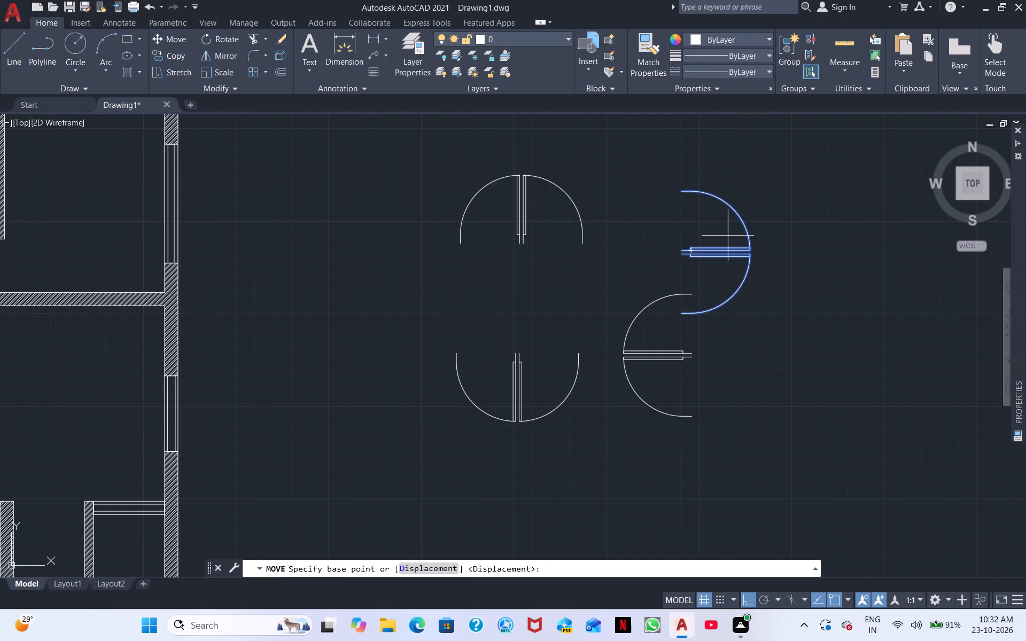
{"action": "left_click", "coordinate": [720, 254]}
{"action": "left_click", "coordinate": [699, 216]}
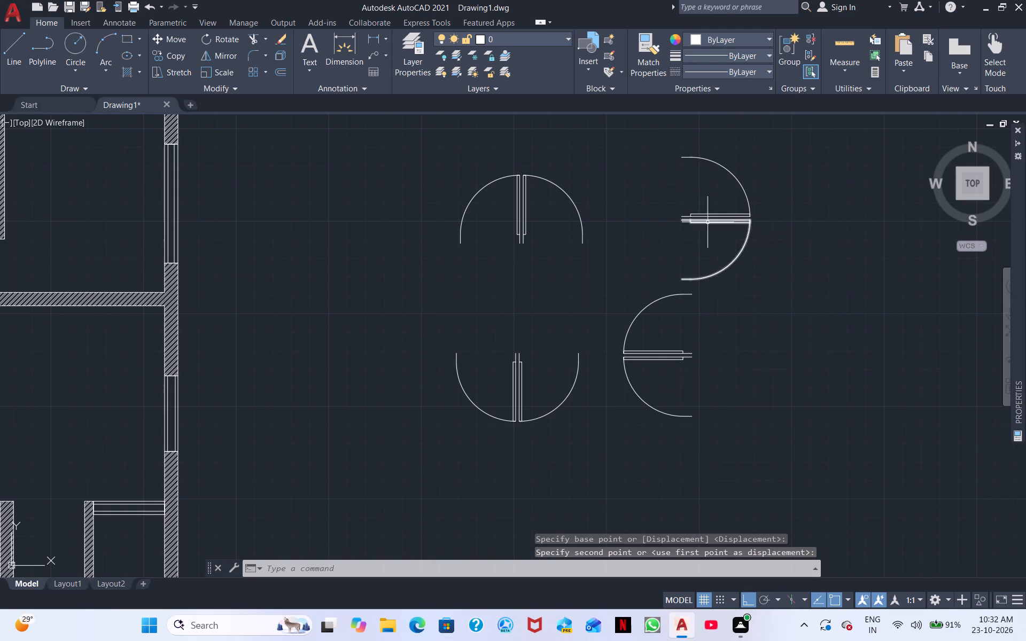
Copy the west door of the unrotated pair into the small north room of the plan, against its east partition.
{"action": "middle_click", "coordinate": [741, 361]}
{"action": "scroll", "coordinate": [741, 362], "scroll_direction": "down", "scroll_amount": 1}
{"action": "middle_click_drag", "start_coordinate": [658, 403], "coordinate": [660, 525]}
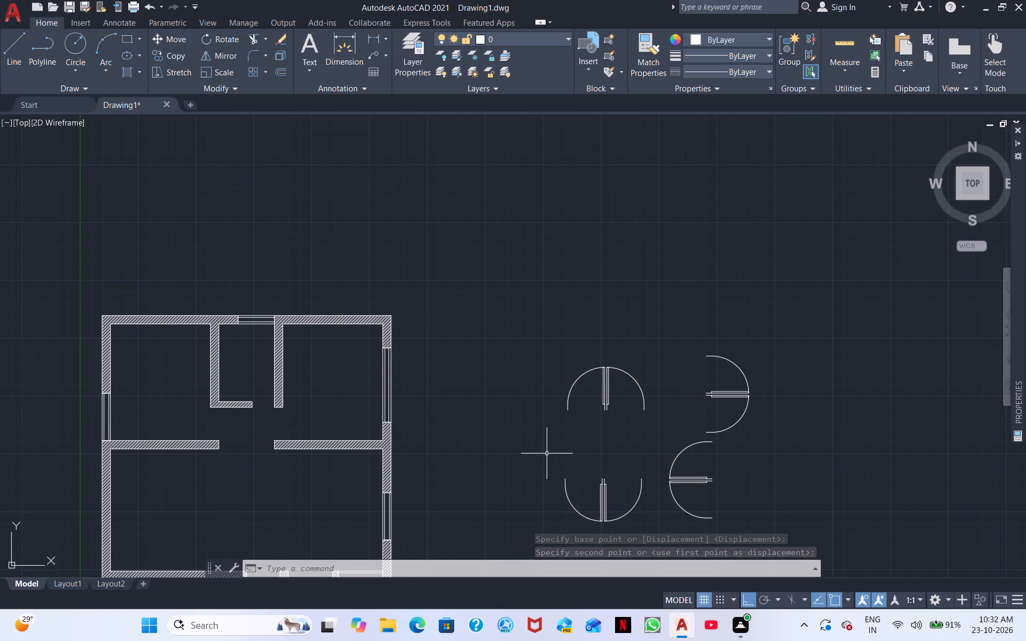
{"action": "left_click", "coordinate": [572, 379]}
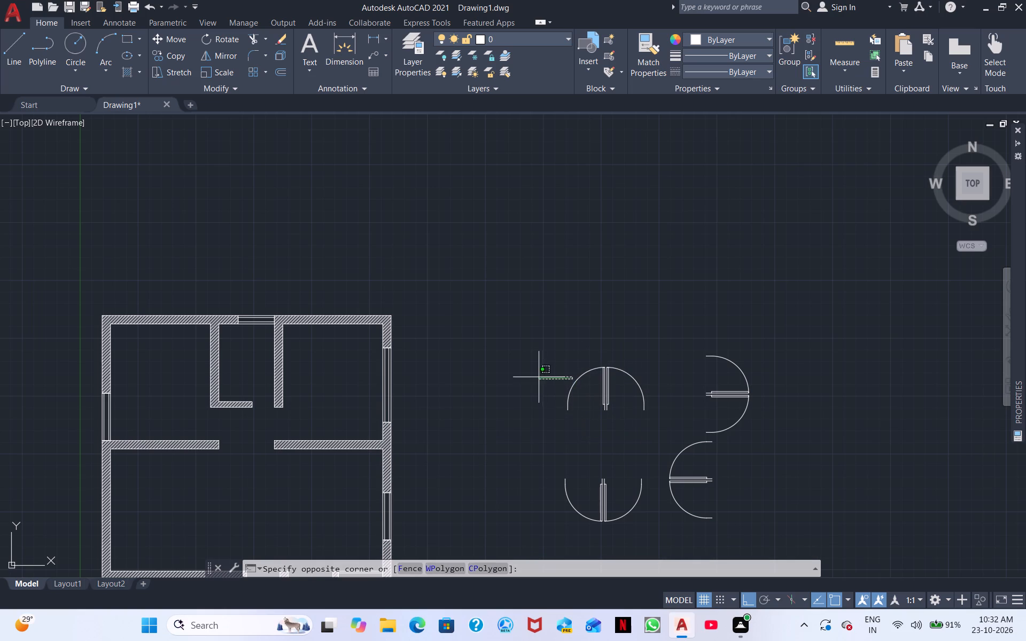
{"action": "left_click", "coordinate": [568, 391]}
{"action": "right_click", "coordinate": [460, 410]}
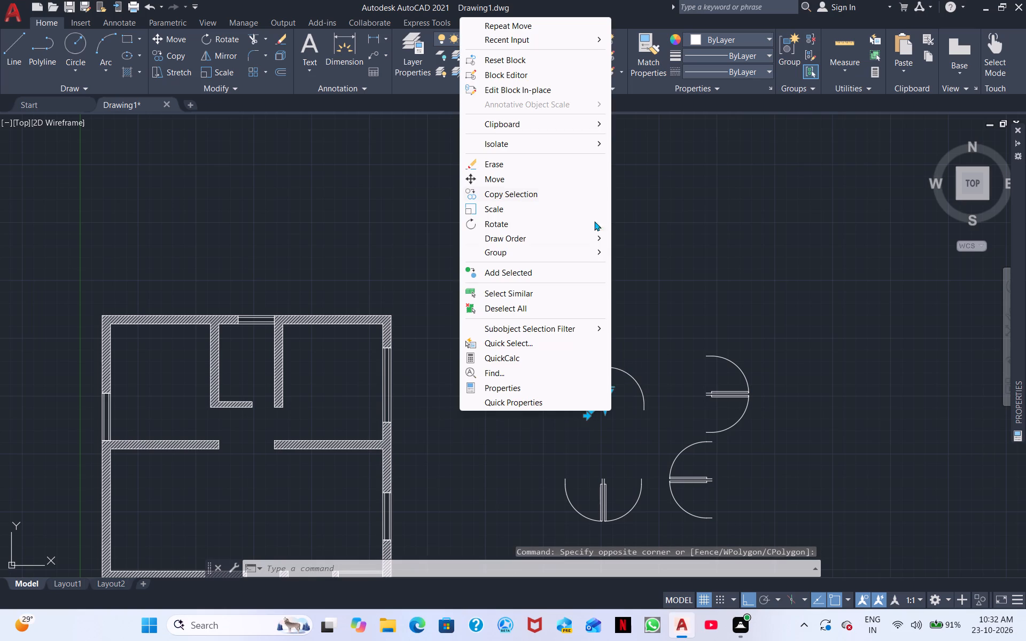
{"action": "left_click", "coordinate": [530, 198]}
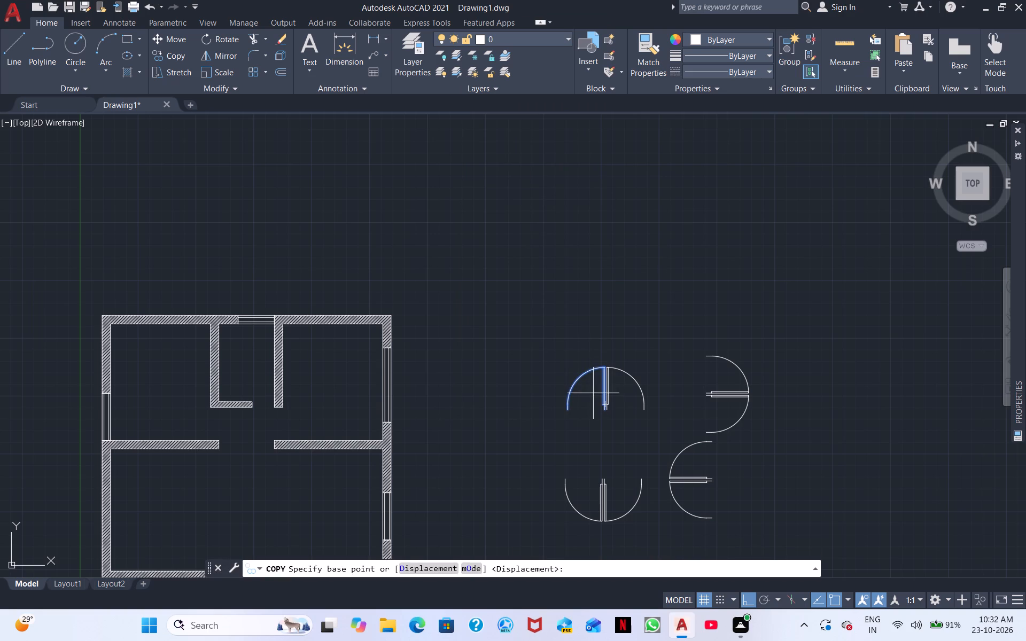
{"action": "scroll", "coordinate": [600, 387], "scroll_direction": "up", "scroll_amount": 2}
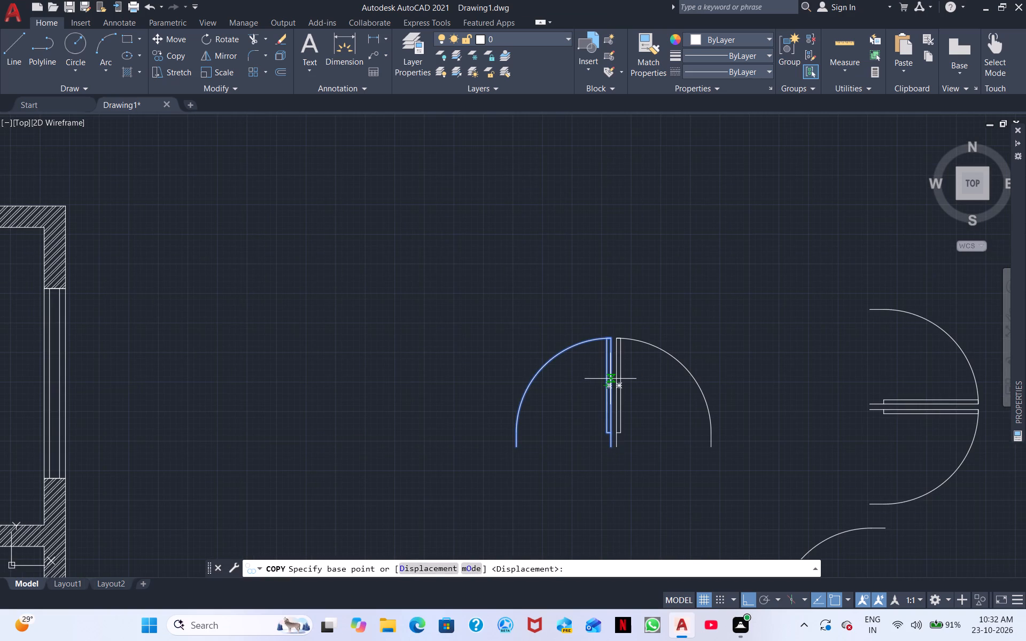
{"action": "double_click", "coordinate": [610, 378]}
{"action": "middle_click_drag", "start_coordinate": [333, 365], "coordinate": [679, 333]}
{"action": "scroll", "coordinate": [300, 337], "scroll_direction": "down", "scroll_amount": 3}
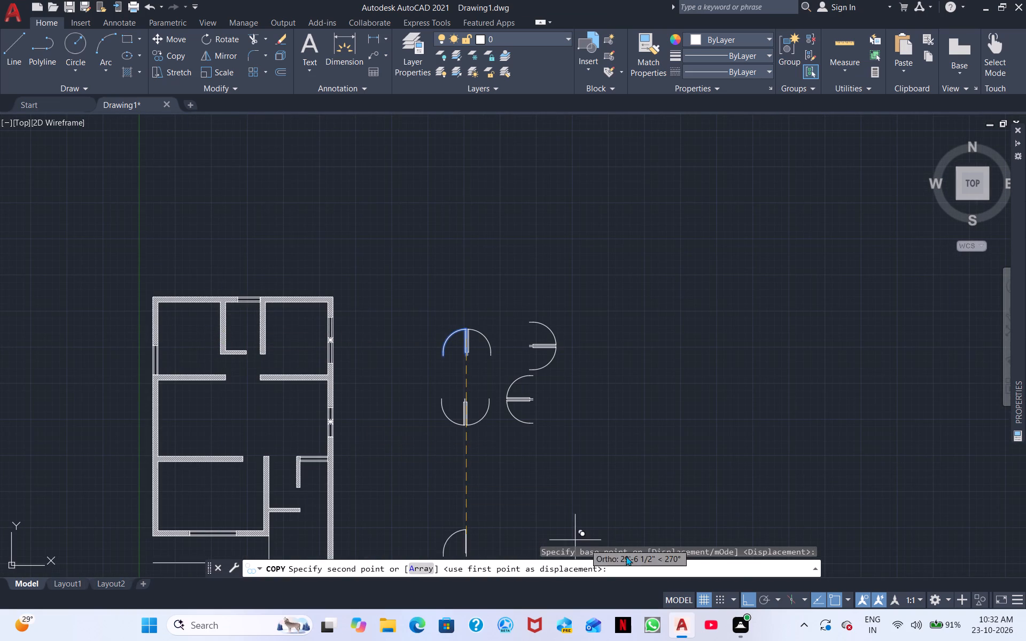
{"action": "left_click", "coordinate": [745, 601]}
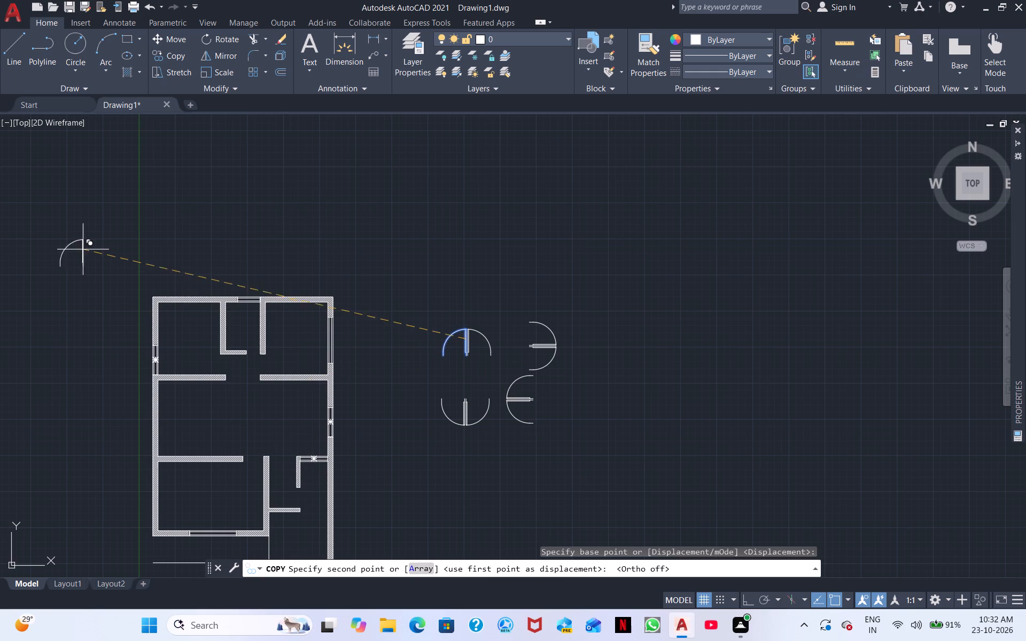
{"action": "left_click", "coordinate": [254, 331]}
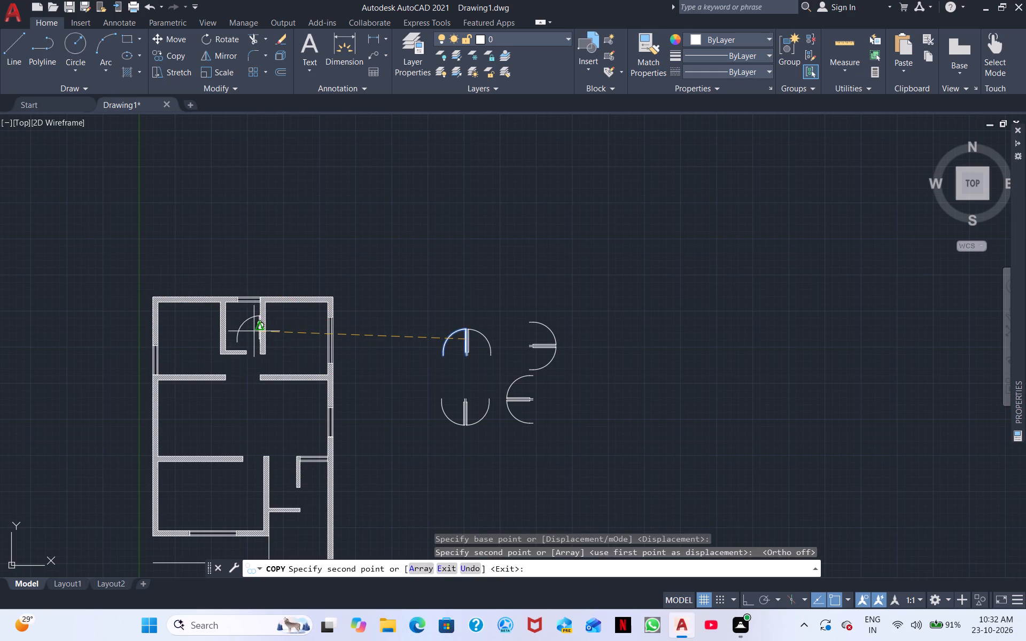
{"action": "right_click", "coordinate": [579, 462]}
{"action": "left_click", "coordinate": [632, 303]}
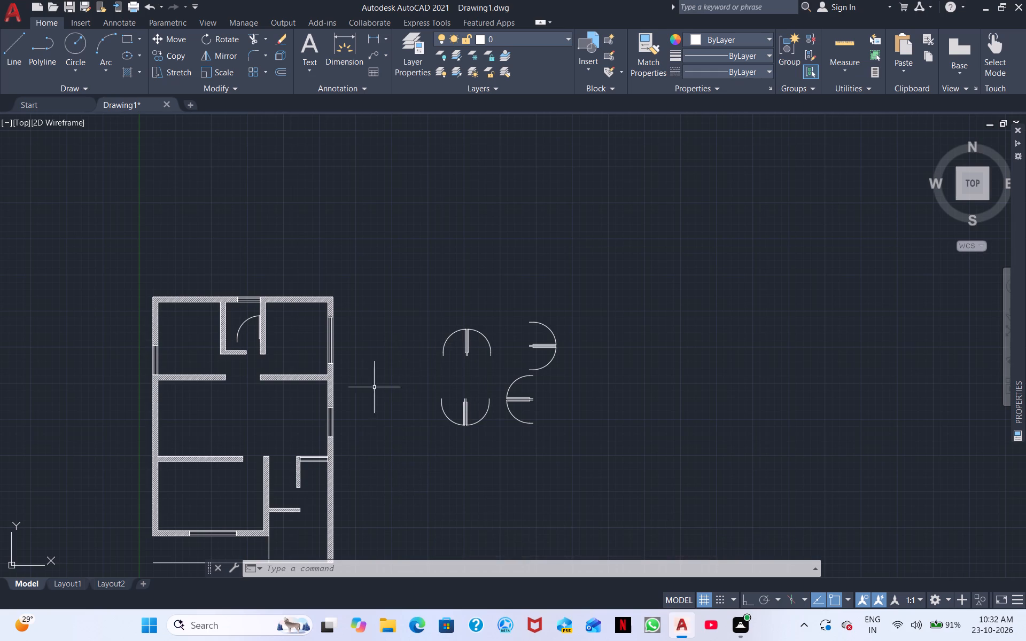
Copy the north door of the east-swinging pair into the north-east room, at the west end of its south partition.
{"action": "middle_click_drag", "start_coordinate": [372, 413], "coordinate": [503, 411]}
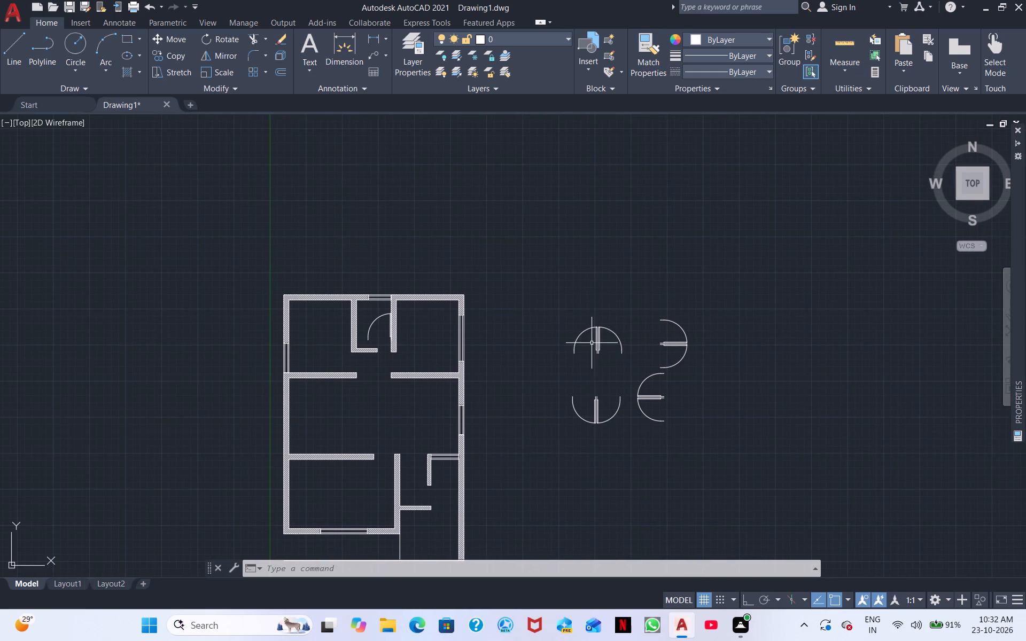
{"action": "scroll", "coordinate": [591, 344], "scroll_direction": "up", "scroll_amount": 2}
{"action": "middle_click_drag", "start_coordinate": [570, 462], "coordinate": [574, 391]}
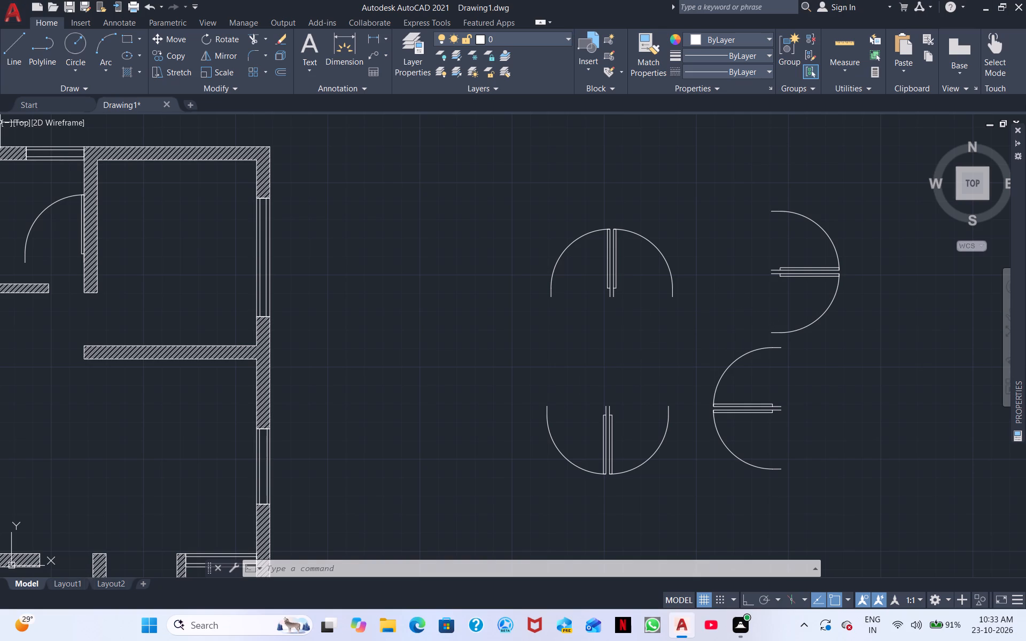
{"action": "left_click", "coordinate": [811, 269]}
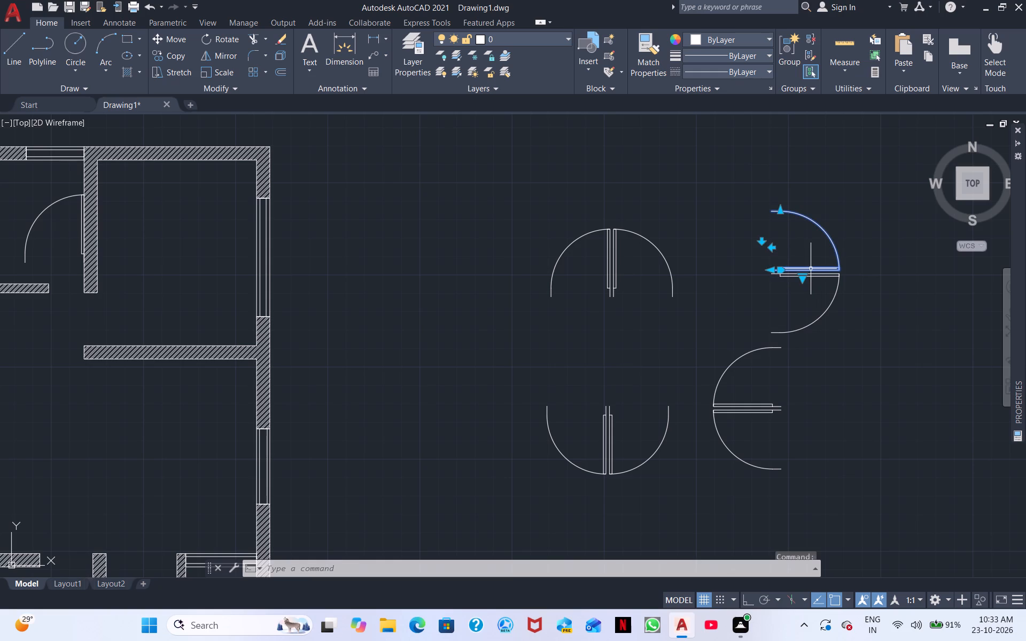
{"action": "right_click", "coordinate": [767, 331]}
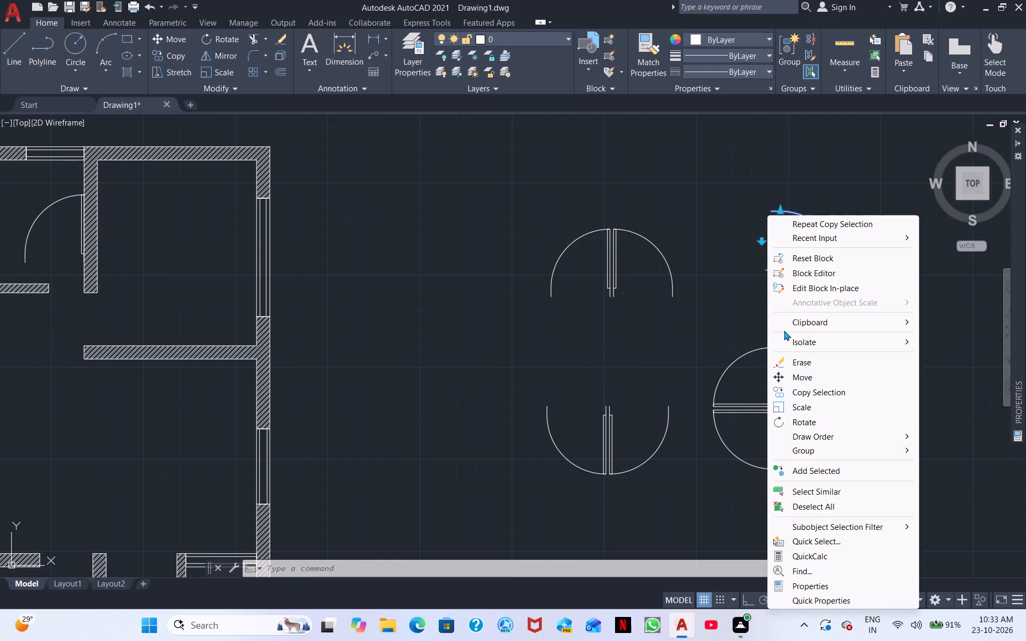
{"action": "left_click", "coordinate": [812, 394]}
{"action": "left_click", "coordinate": [770, 265]}
{"action": "middle_click_drag", "start_coordinate": [377, 350], "coordinate": [747, 361]}
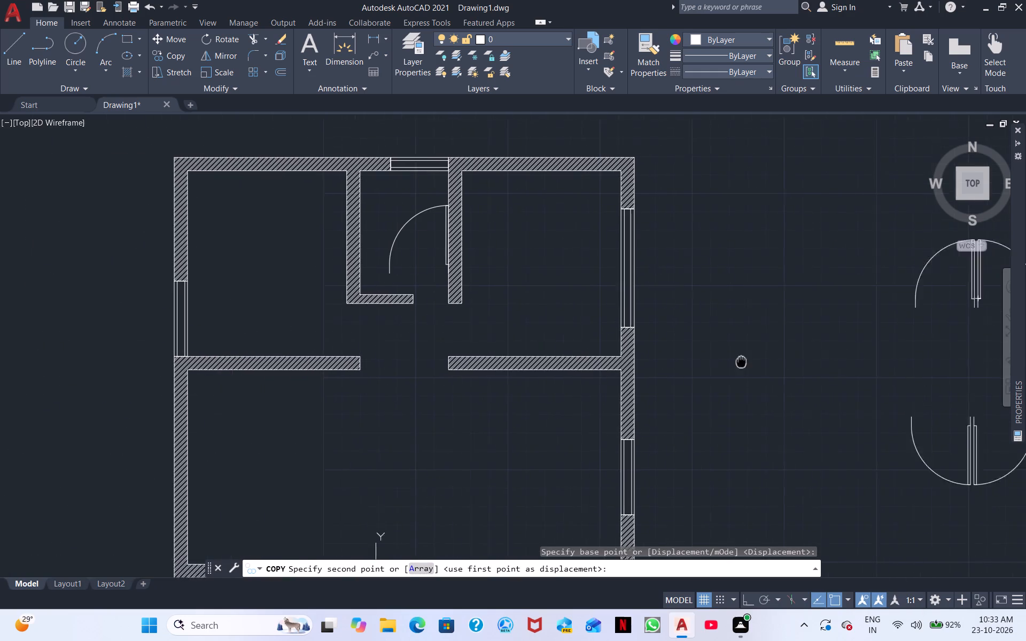
{"action": "middle_click_drag", "start_coordinate": [747, 361], "coordinate": [798, 358]}
{"action": "left_click", "coordinate": [509, 355]}
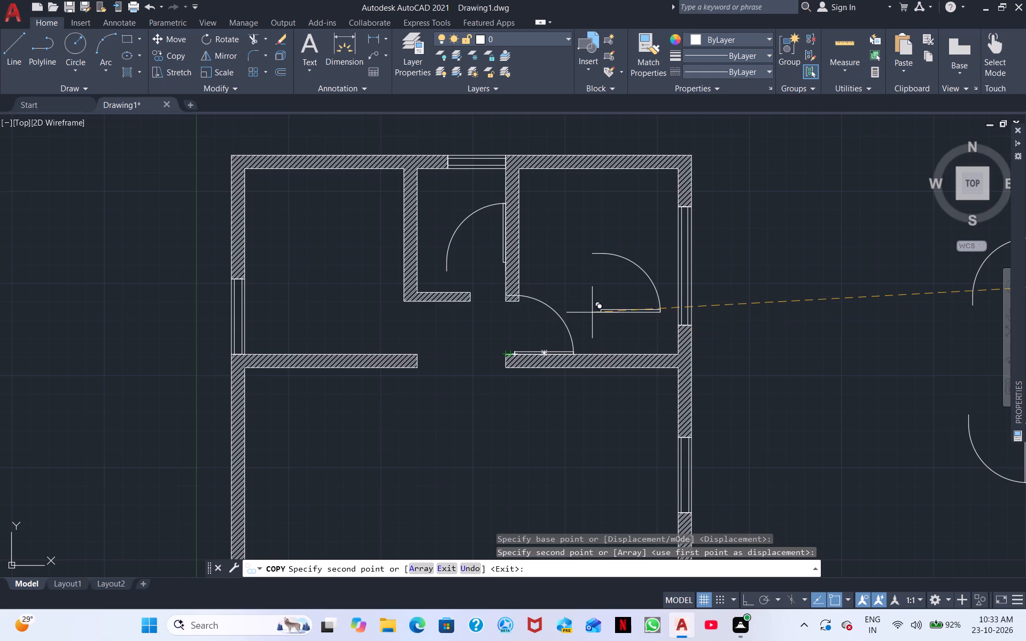
{"action": "right_click", "coordinate": [592, 312]}
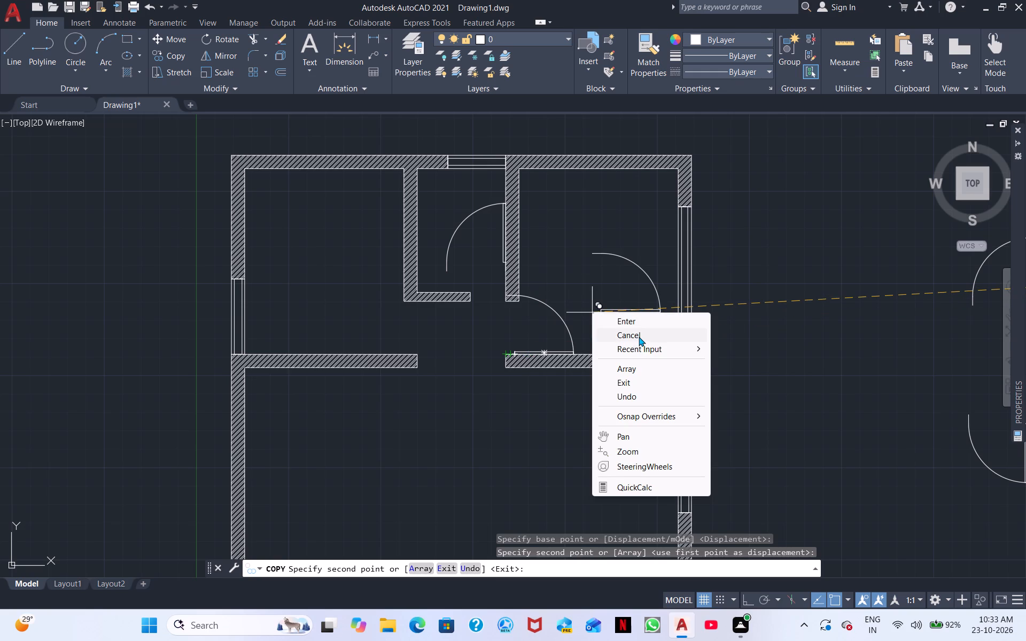
{"action": "left_click", "coordinate": [639, 337]}
Copy the north door of the west-swinging pair into the north-west room, at the east end of its south partition.
{"action": "scroll", "coordinate": [752, 356], "scroll_direction": "down", "scroll_amount": 2}
{"action": "middle_click_drag", "start_coordinate": [775, 369], "coordinate": [551, 376]}
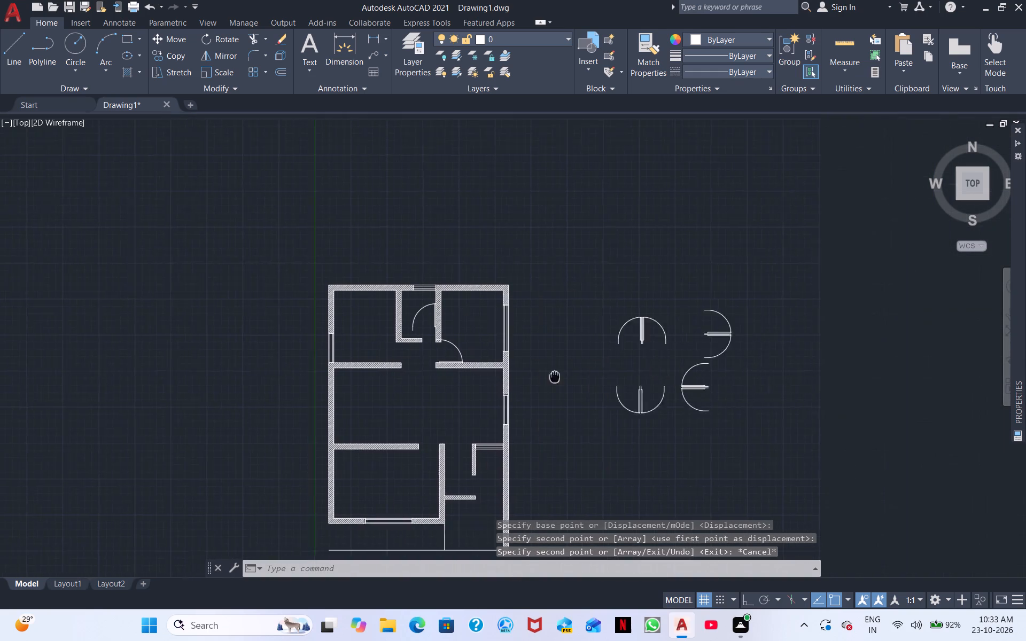
{"action": "middle_click_drag", "start_coordinate": [551, 376], "coordinate": [461, 376]}
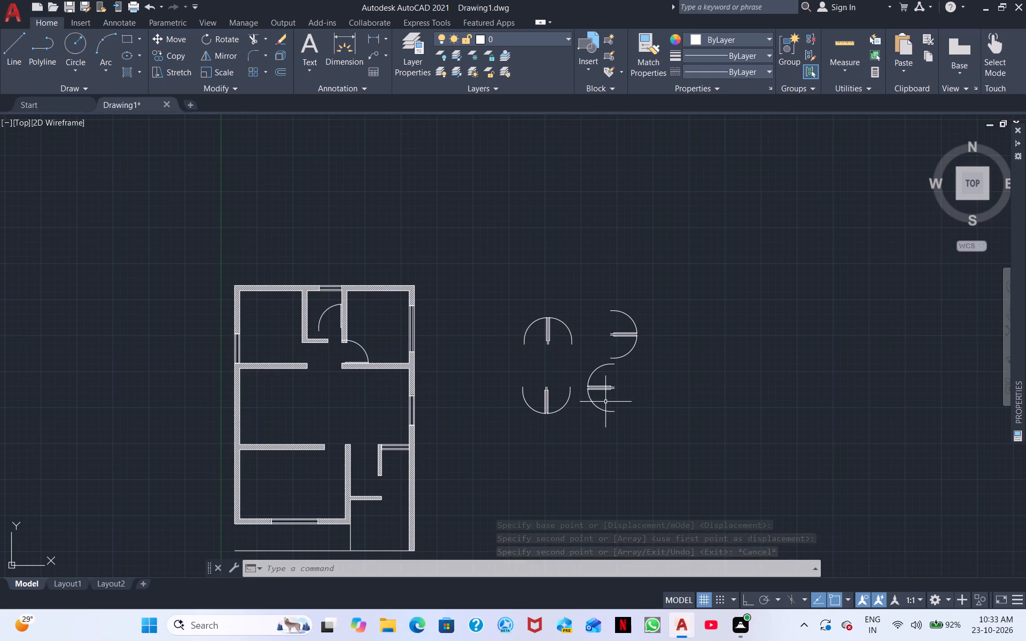
{"action": "left_click", "coordinate": [593, 369]}
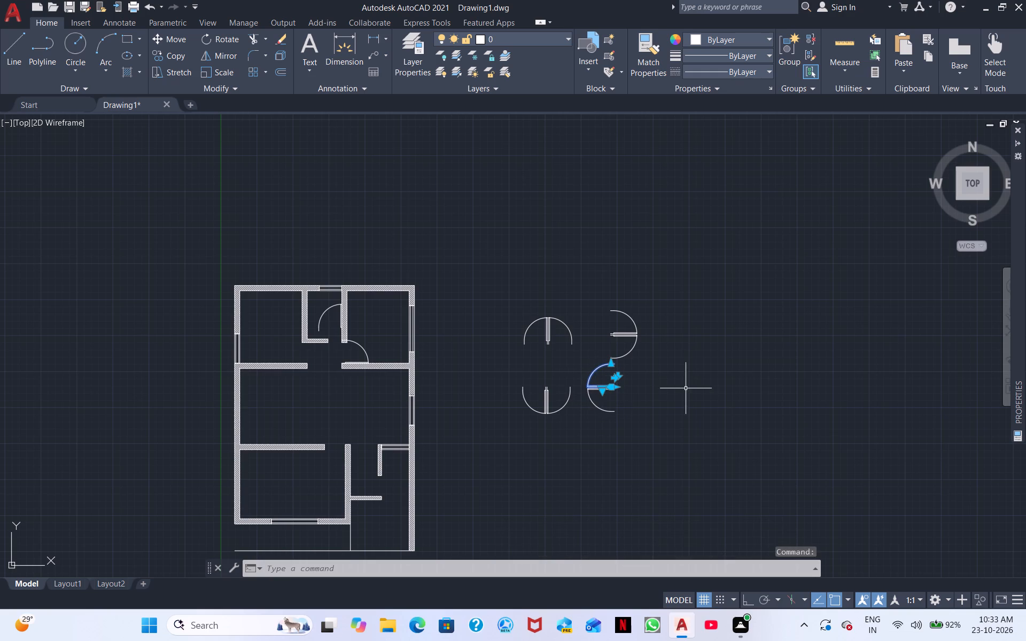
{"action": "right_click", "coordinate": [687, 388]}
{"action": "left_click", "coordinate": [736, 387]}
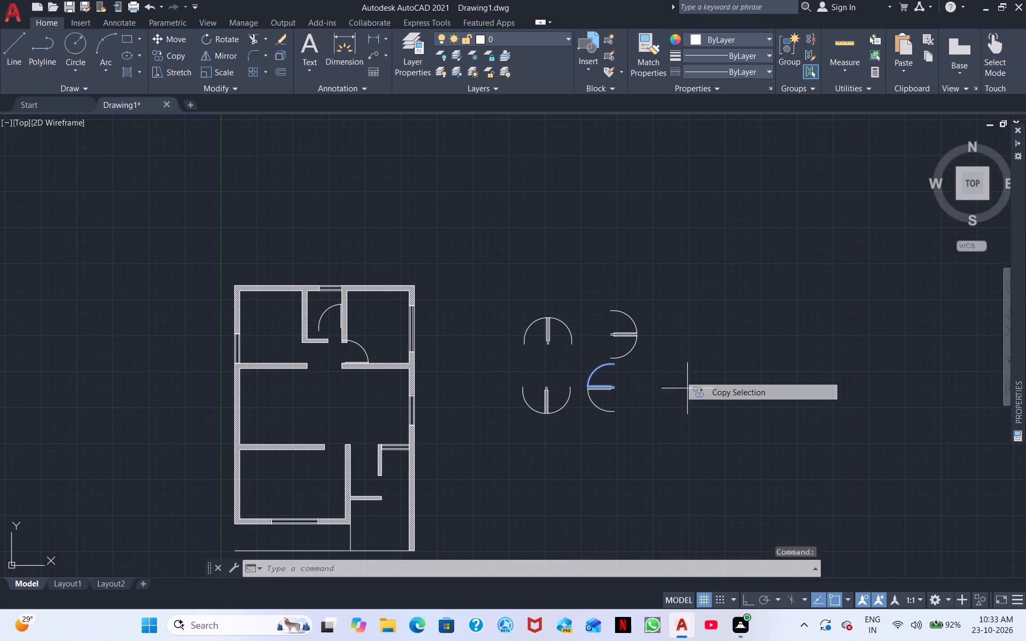
{"action": "scroll", "coordinate": [636, 390], "scroll_direction": "up", "scroll_amount": 3}
{"action": "left_click", "coordinate": [553, 374]}
{"action": "middle_click_drag", "start_coordinate": [277, 401], "coordinate": [966, 391]}
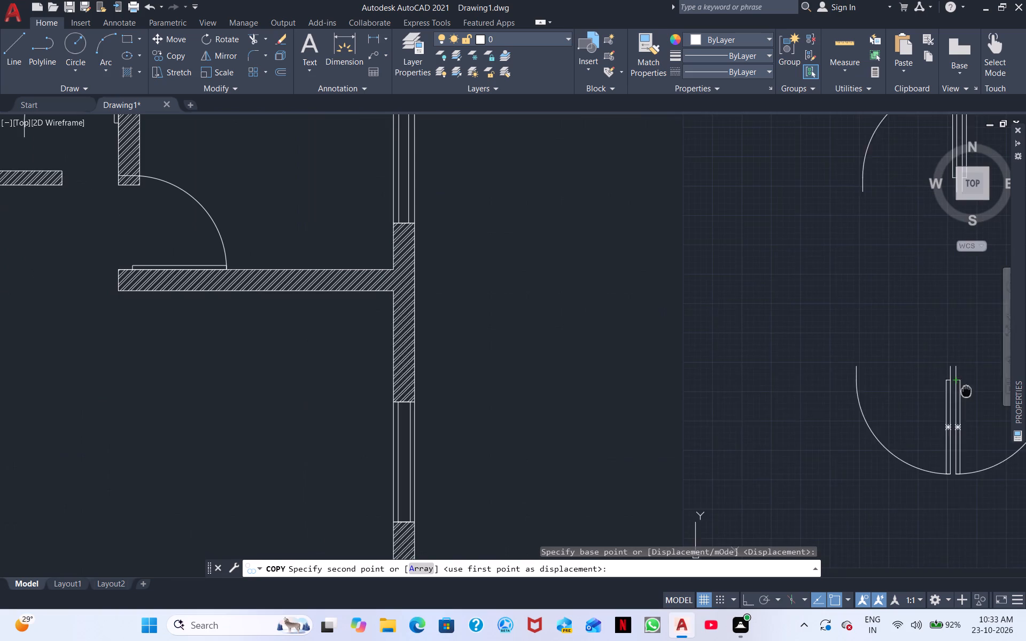
{"action": "middle_click_drag", "start_coordinate": [966, 391], "coordinate": [977, 391]}
{"action": "scroll", "coordinate": [398, 387], "scroll_direction": "down", "scroll_amount": 2}
{"action": "middle_click_drag", "start_coordinate": [322, 391], "coordinate": [614, 458]}
{"action": "scroll", "coordinate": [484, 410], "scroll_direction": "up", "scroll_amount": 4}
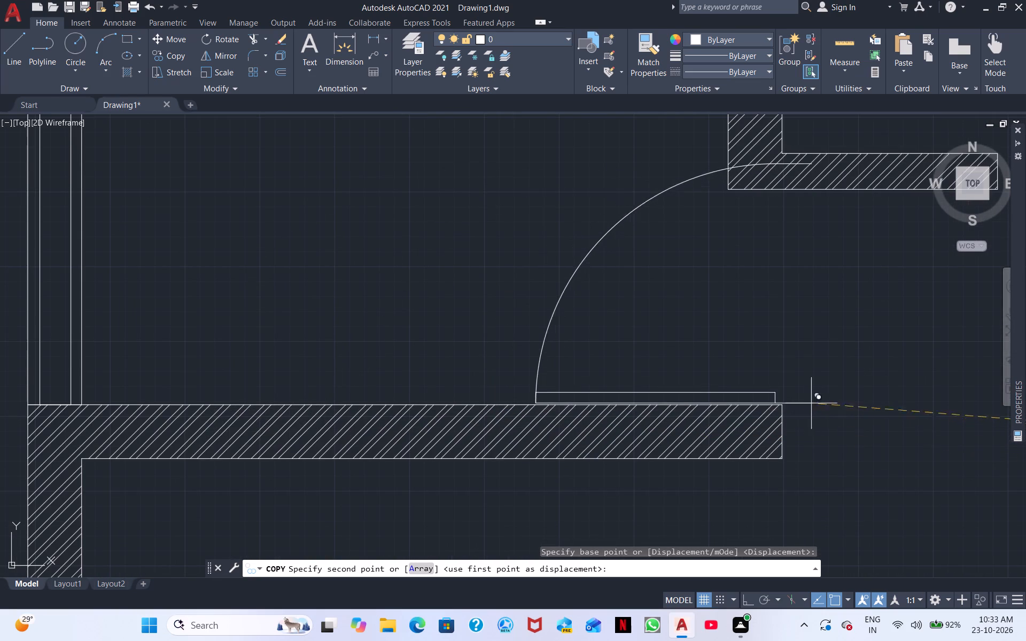
{"action": "left_click", "coordinate": [780, 396]}
{"action": "scroll", "coordinate": [843, 405], "scroll_direction": "down", "scroll_amount": 1}
{"action": "right_click", "coordinate": [849, 467]}
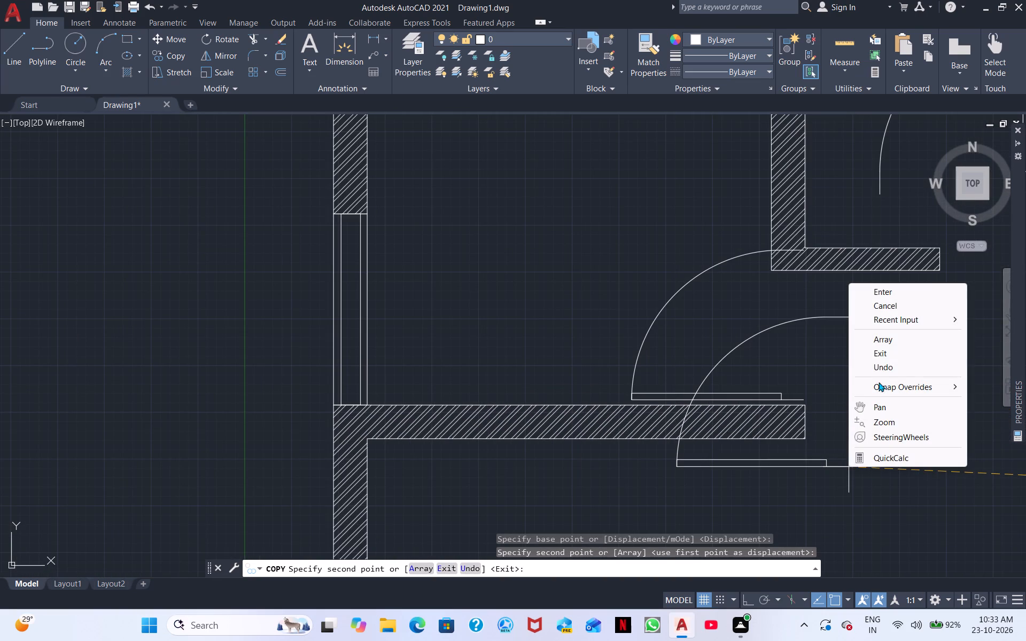
{"action": "left_click", "coordinate": [899, 290]}
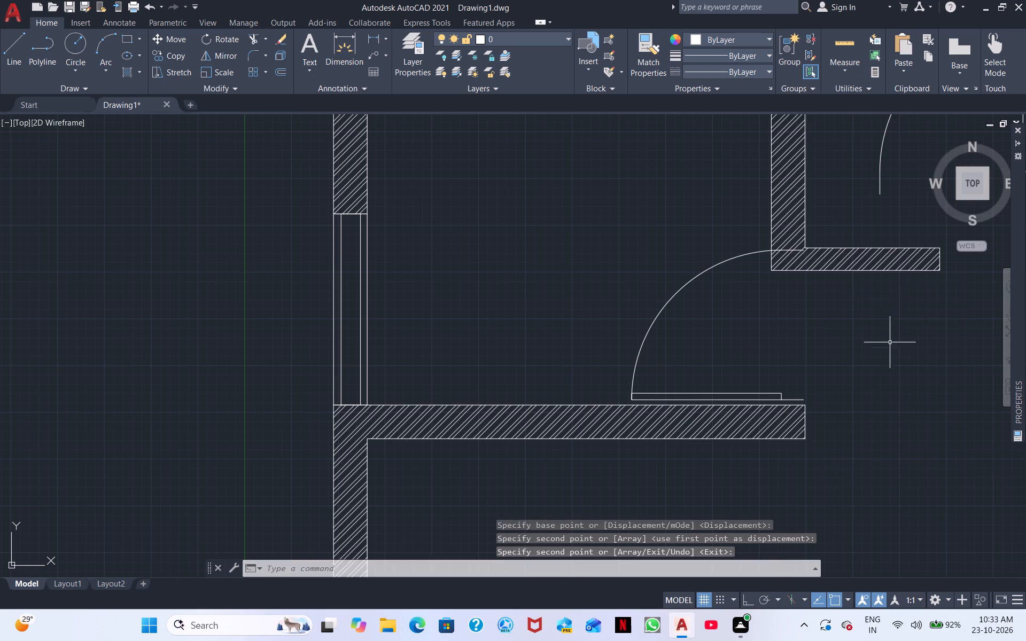
Copy the north door of the west-swinging pair into the small south-east room, just above its short south partition.
{"action": "scroll", "coordinate": [886, 396], "scroll_direction": "down", "scroll_amount": 1}
{"action": "middle_click_drag", "start_coordinate": [856, 421], "coordinate": [636, 363]}
{"action": "middle_click_drag", "start_coordinate": [625, 419], "coordinate": [709, 335]}
{"action": "scroll", "coordinate": [714, 357], "scroll_direction": "down", "scroll_amount": 1}
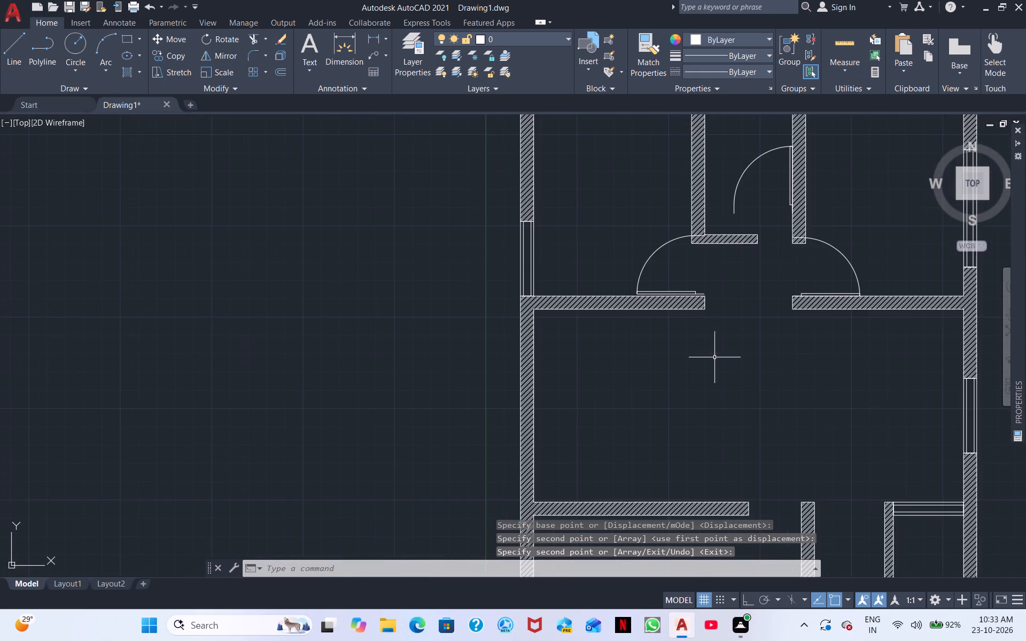
{"action": "middle_click_drag", "start_coordinate": [780, 381], "coordinate": [589, 284]}
{"action": "scroll", "coordinate": [589, 288], "scroll_direction": "down", "scroll_amount": 1}
{"action": "middle_click_drag", "start_coordinate": [596, 304], "coordinate": [499, 270]}
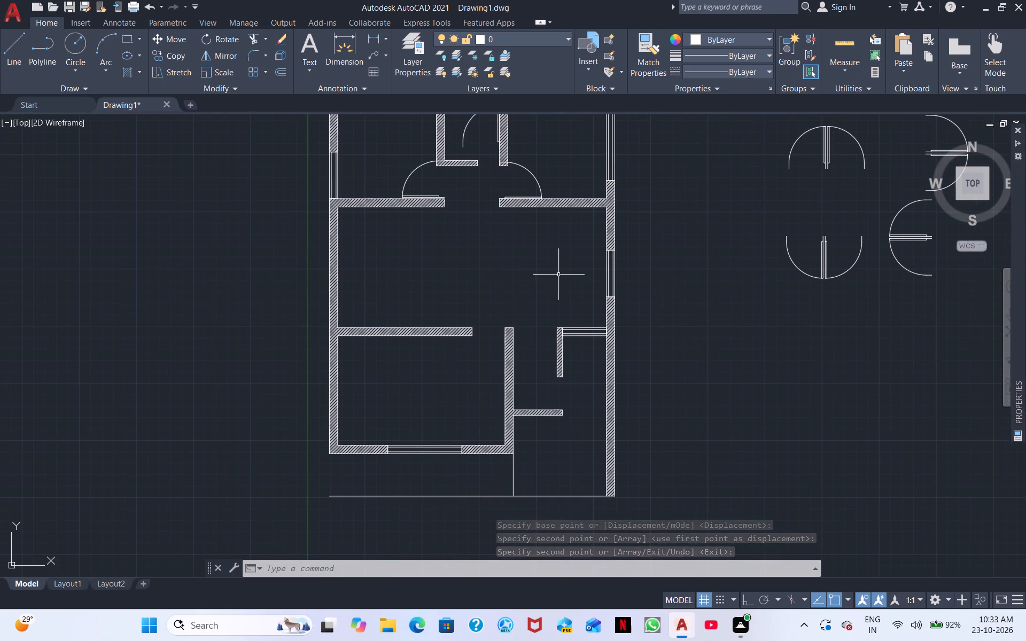
{"action": "middle_click_drag", "start_coordinate": [892, 301], "coordinate": [787, 332]}
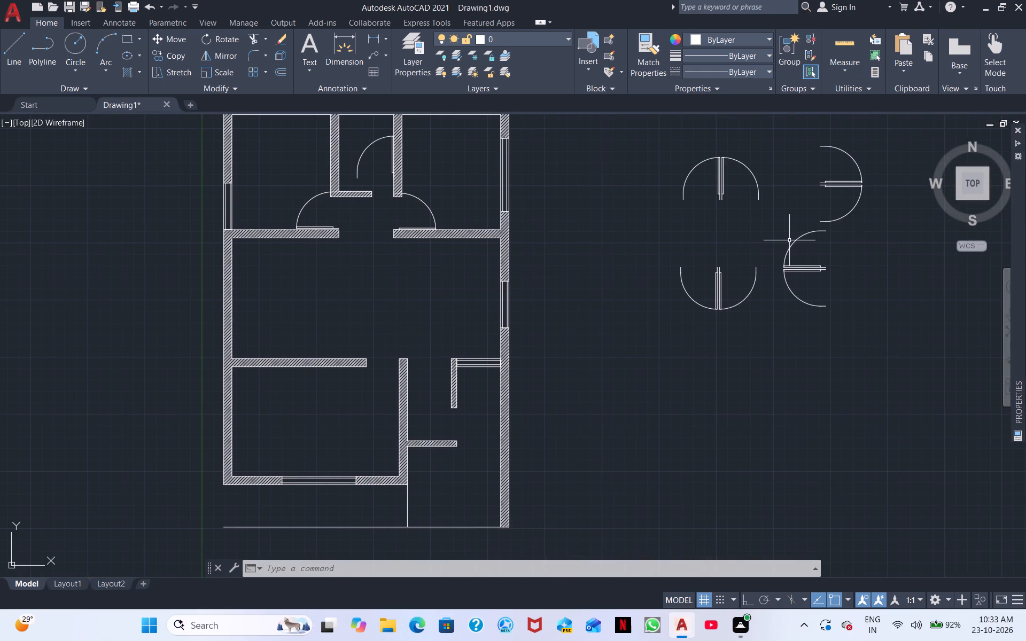
{"action": "left_click", "coordinate": [795, 242]}
{"action": "right_click", "coordinate": [914, 340]}
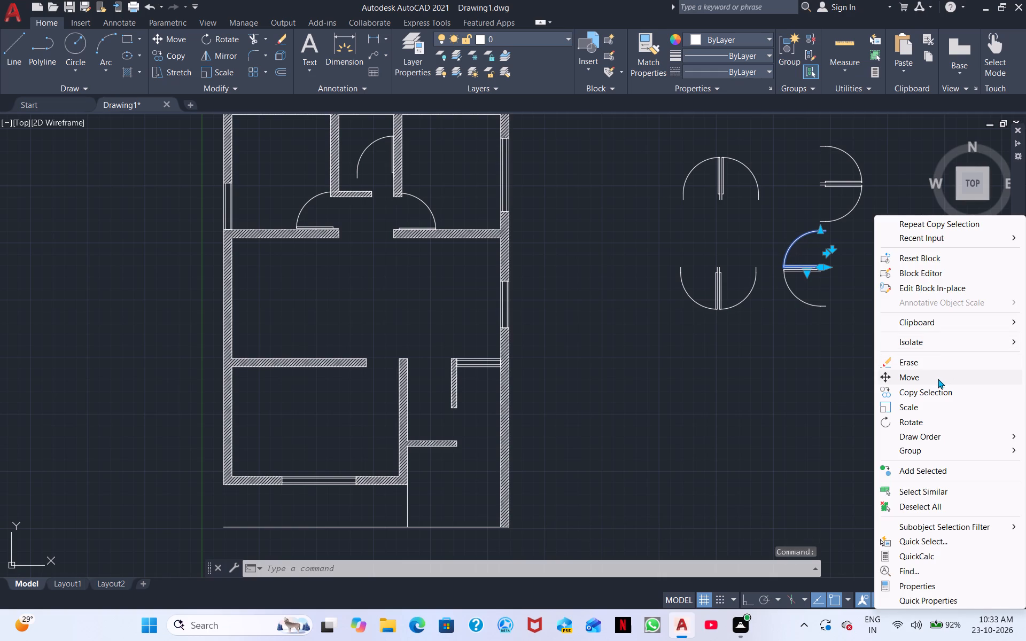
{"action": "left_click", "coordinate": [938, 394]}
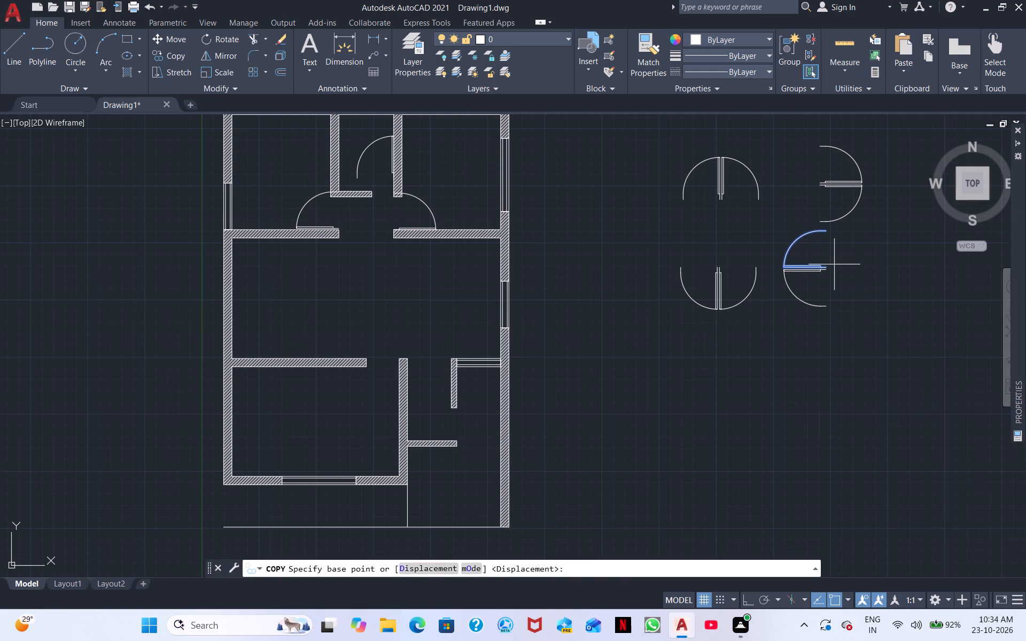
{"action": "left_click", "coordinate": [826, 267]}
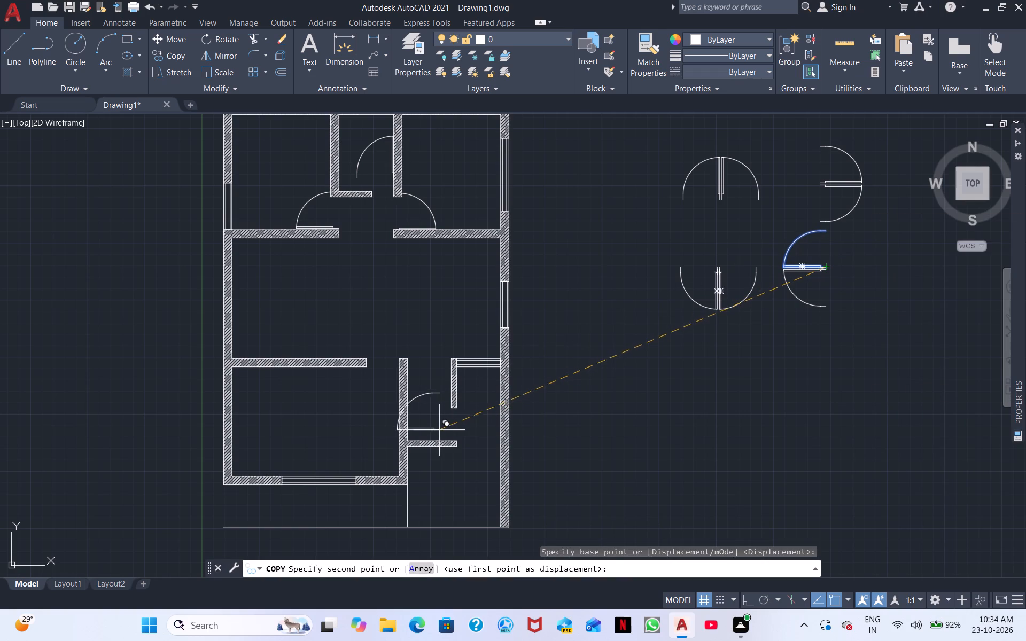
{"action": "left_click", "coordinate": [451, 434]}
{"action": "right_click", "coordinate": [664, 465]}
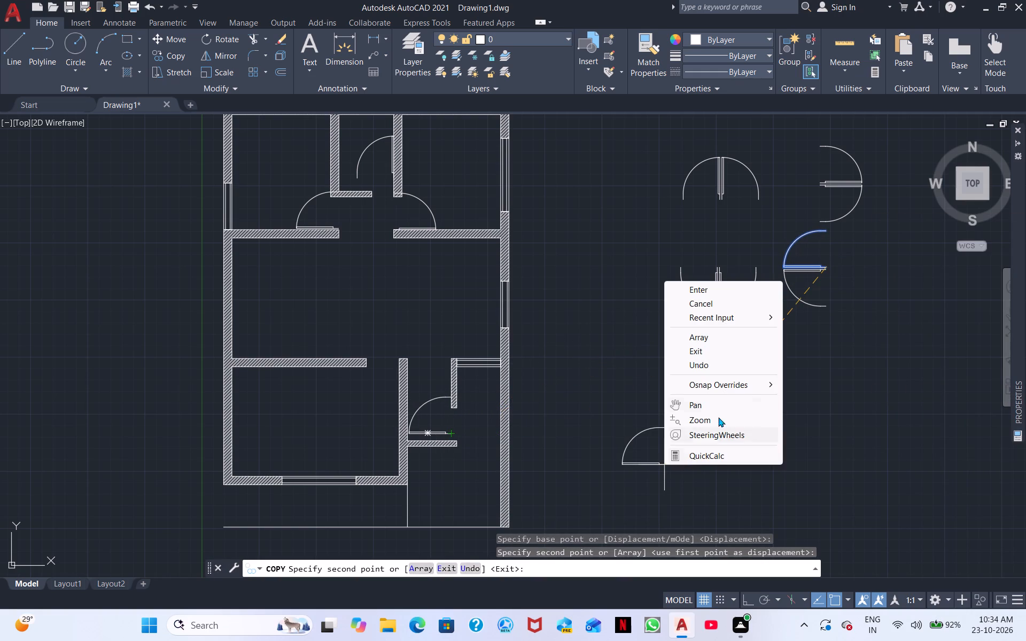
{"action": "left_click", "coordinate": [716, 302]}
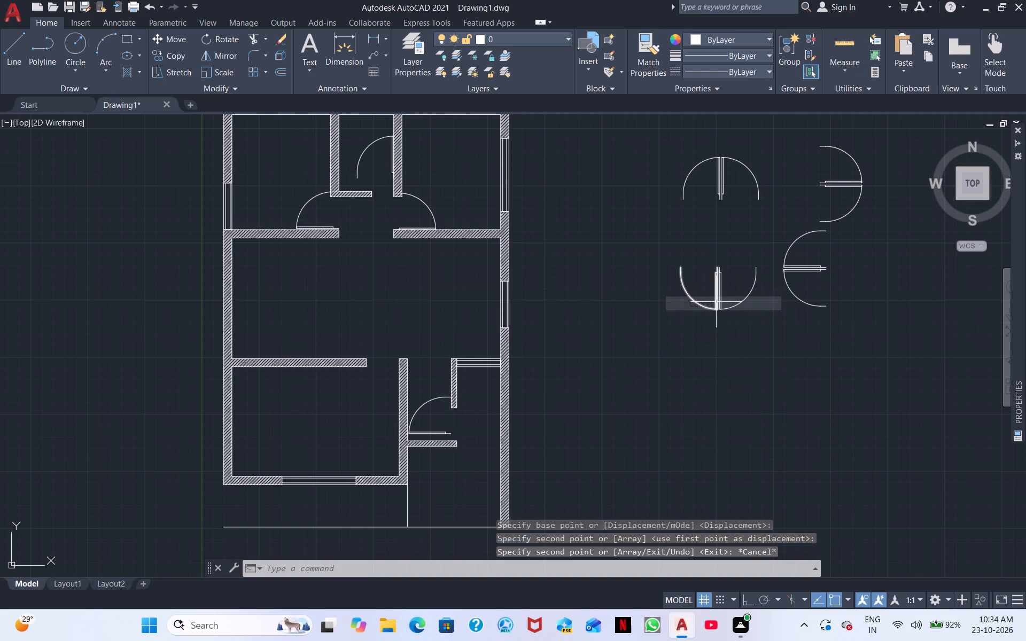
Copy the west door of the south-swinging pair into the south-west room's opening, against the room's east wall.
{"action": "left_click", "coordinate": [685, 292]}
{"action": "right_click", "coordinate": [671, 361]}
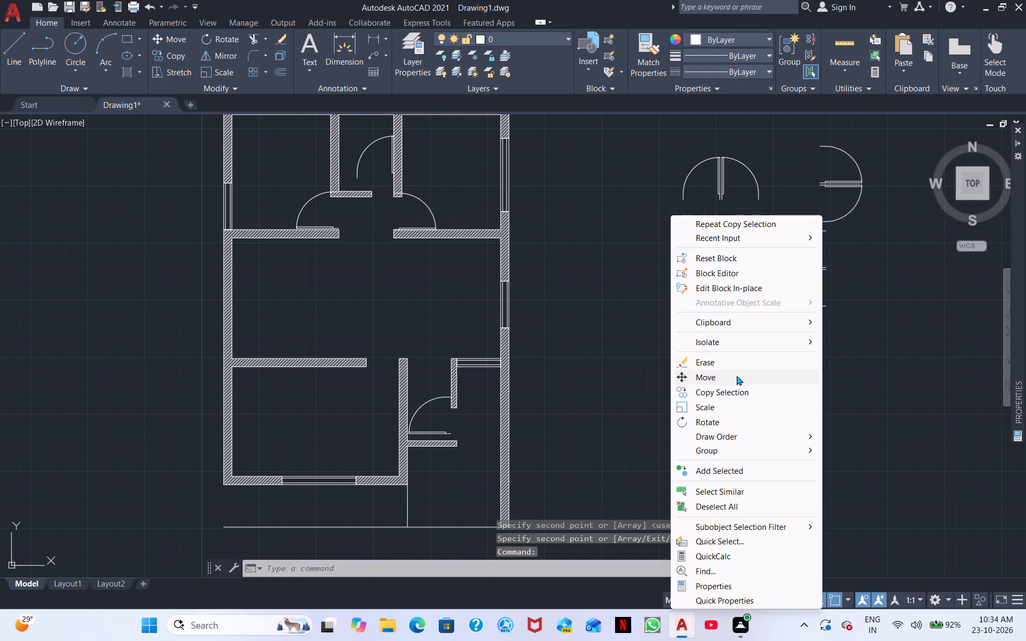
{"action": "left_click", "coordinate": [719, 394]}
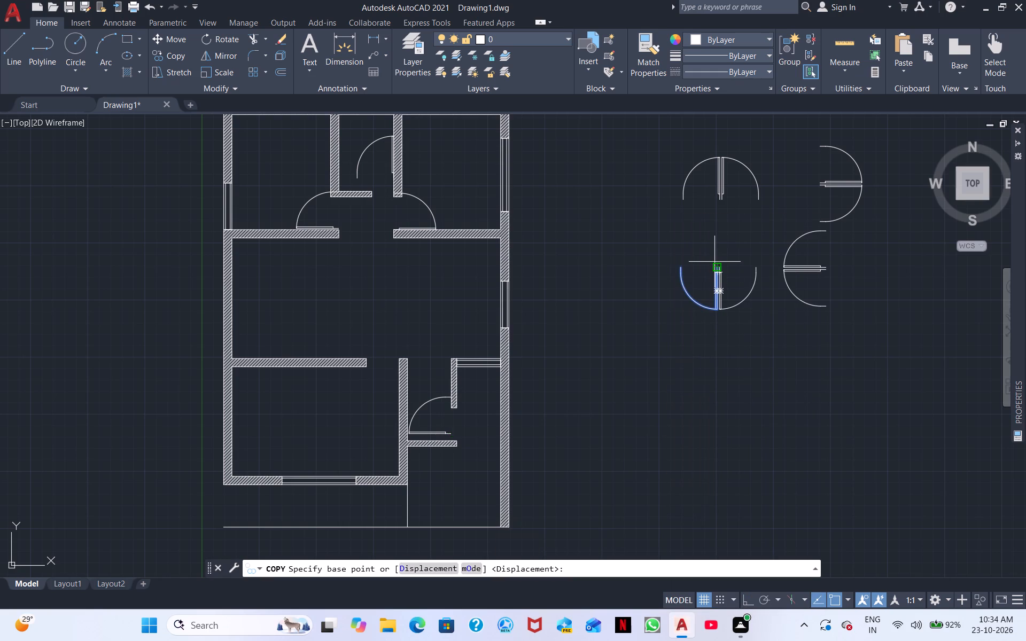
{"action": "scroll", "coordinate": [714, 269], "scroll_direction": "up", "scroll_amount": 4}
{"action": "left_click", "coordinate": [729, 260]}
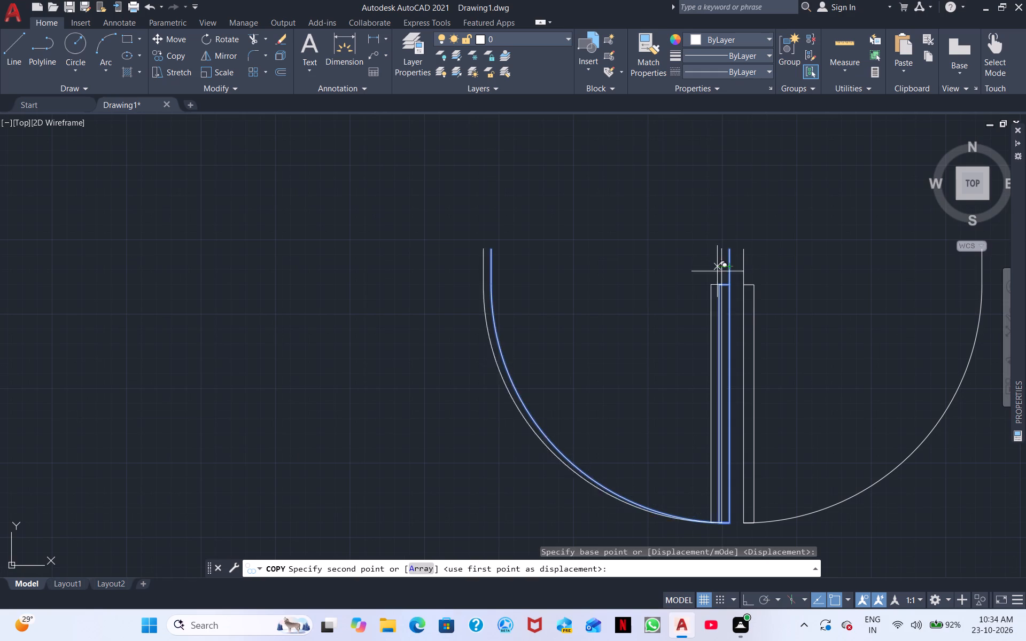
{"action": "middle_click_drag", "start_coordinate": [271, 495], "coordinate": [772, 356]}
{"action": "scroll", "coordinate": [676, 382], "scroll_direction": "down", "scroll_amount": 2}
{"action": "scroll", "coordinate": [602, 444], "scroll_direction": "down", "scroll_amount": 2}
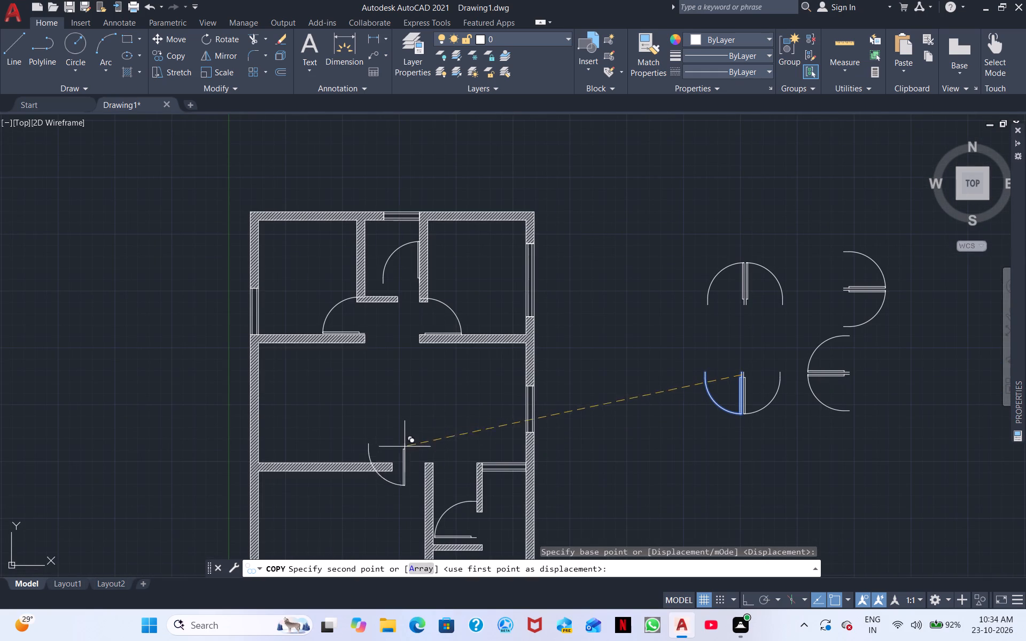
{"action": "left_click", "coordinate": [422, 475]}
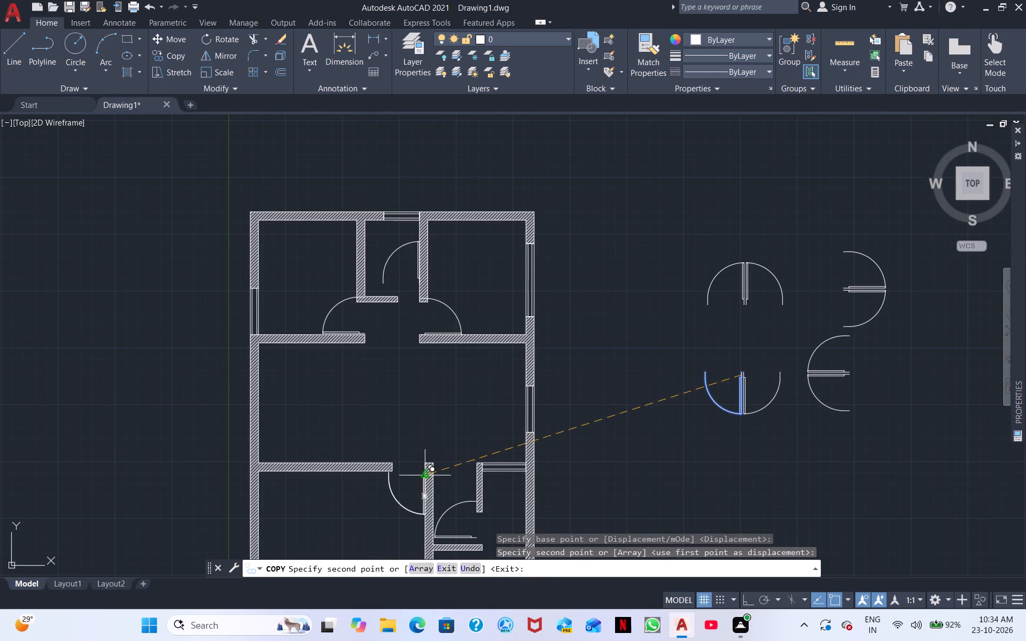
{"action": "right_click", "coordinate": [723, 449]}
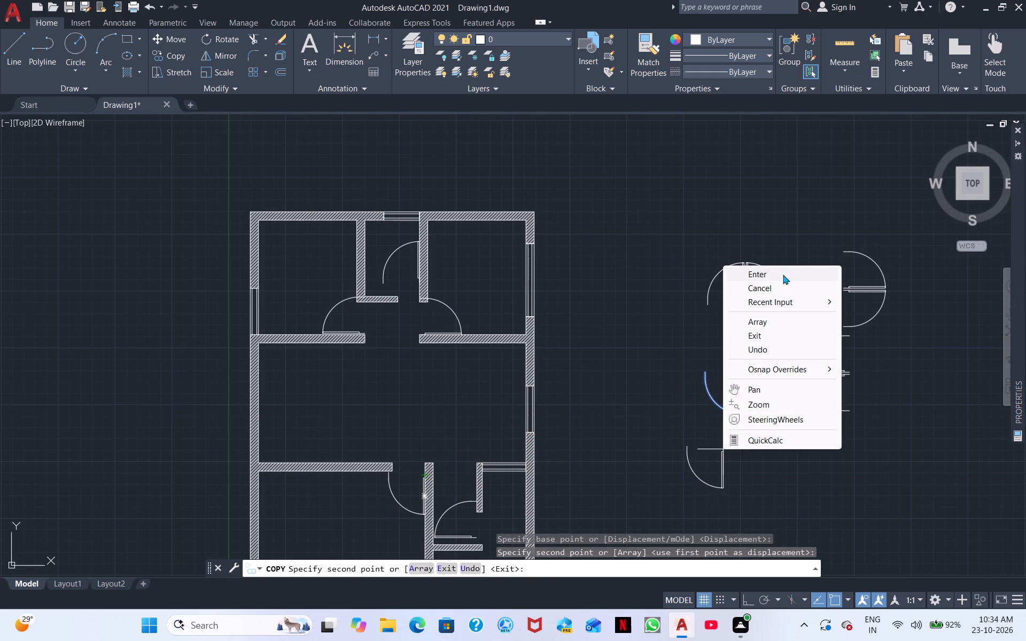
{"action": "left_click", "coordinate": [783, 275]}
Move all four spare door pairs together from east of the plan to the empty area just north of it.
{"action": "scroll", "coordinate": [780, 384], "scroll_direction": "down", "scroll_amount": 1}
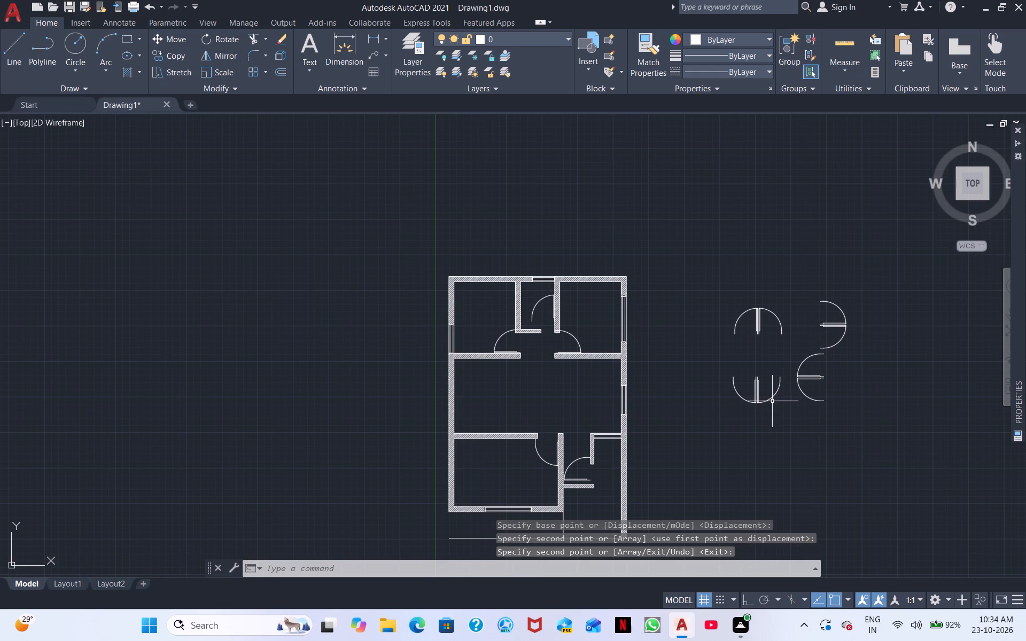
{"action": "middle_click_drag", "start_coordinate": [765, 441], "coordinate": [677, 378]}
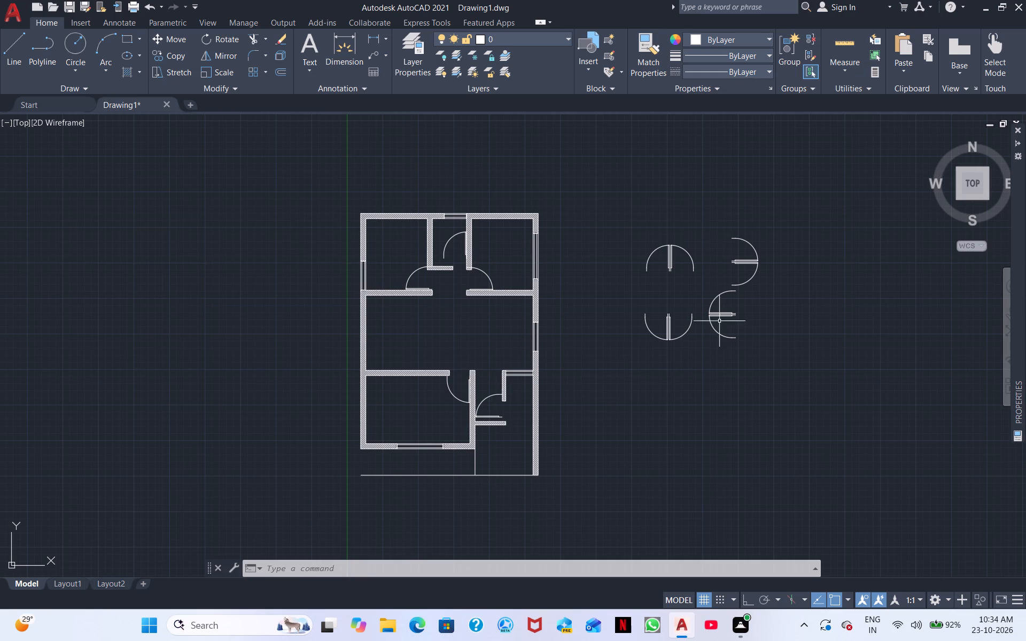
{"action": "left_click", "coordinate": [749, 356]}
{"action": "left_click", "coordinate": [646, 231]}
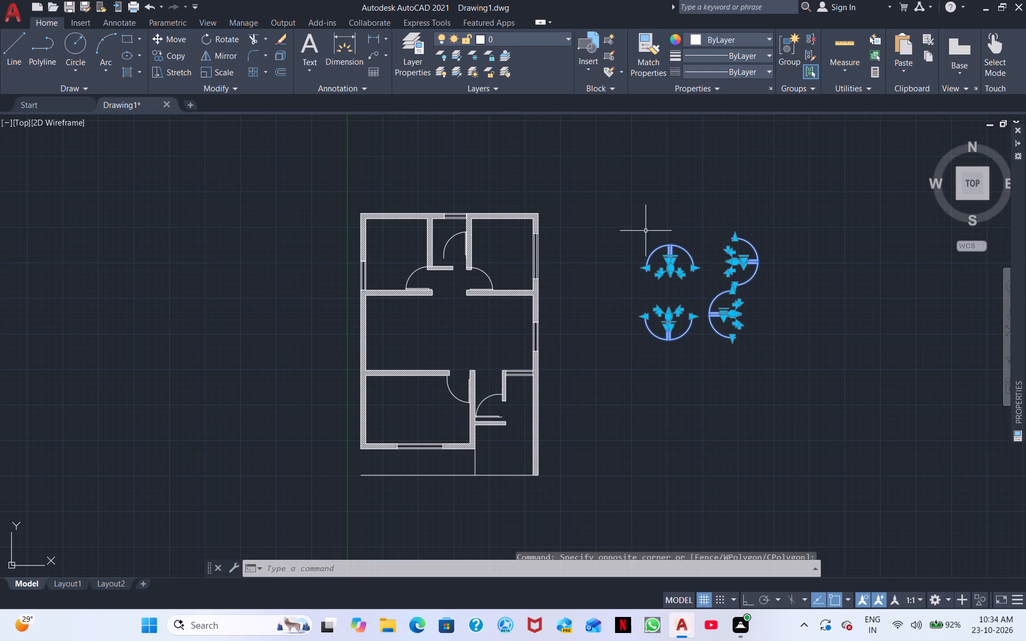
{"action": "right_click", "coordinate": [965, 465]}
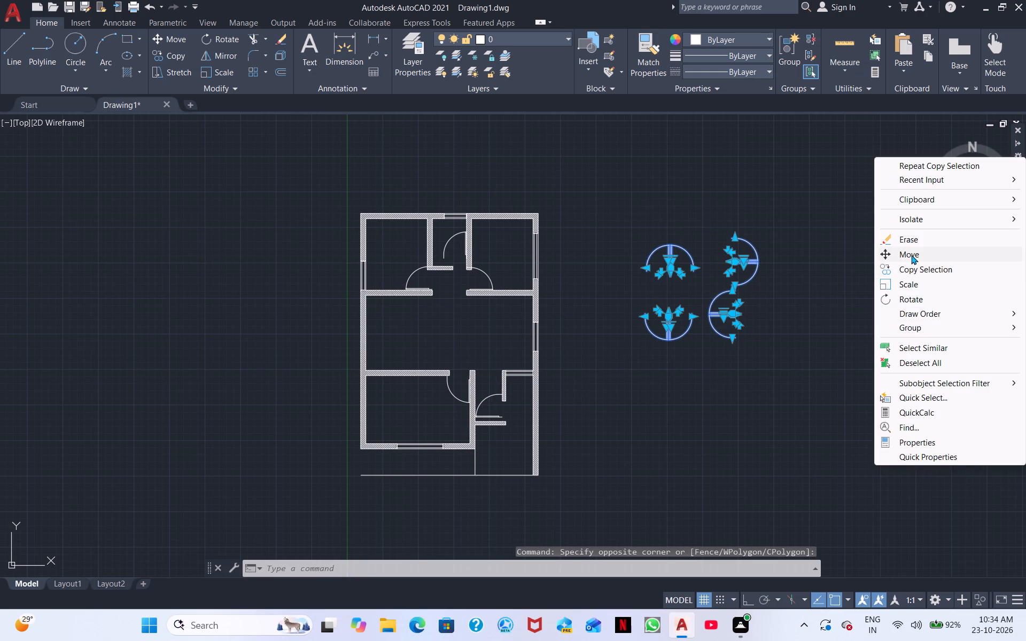
{"action": "left_click", "coordinate": [911, 255]}
{"action": "left_click", "coordinate": [738, 301]}
{"action": "middle_click_drag", "start_coordinate": [633, 251], "coordinate": [749, 512]}
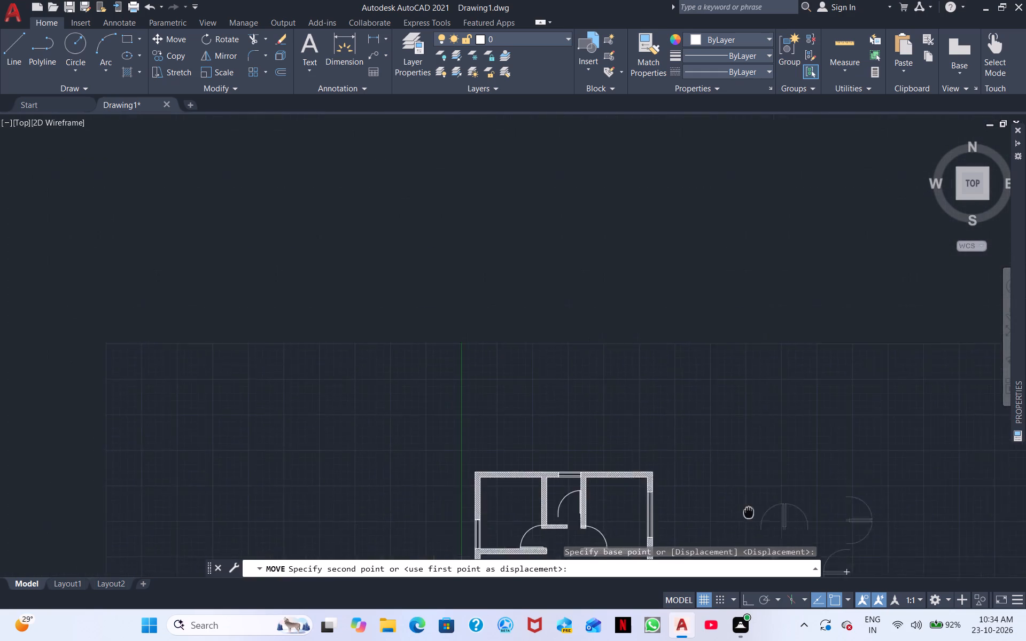
{"action": "middle_click_drag", "start_coordinate": [749, 512], "coordinate": [751, 523]}
{"action": "left_click", "coordinate": [610, 403]}
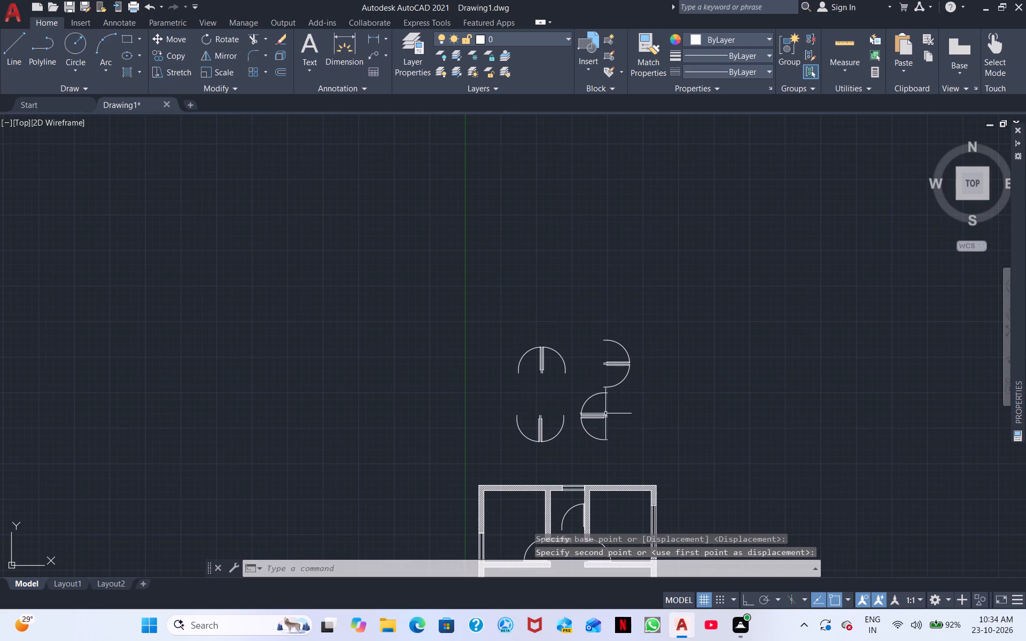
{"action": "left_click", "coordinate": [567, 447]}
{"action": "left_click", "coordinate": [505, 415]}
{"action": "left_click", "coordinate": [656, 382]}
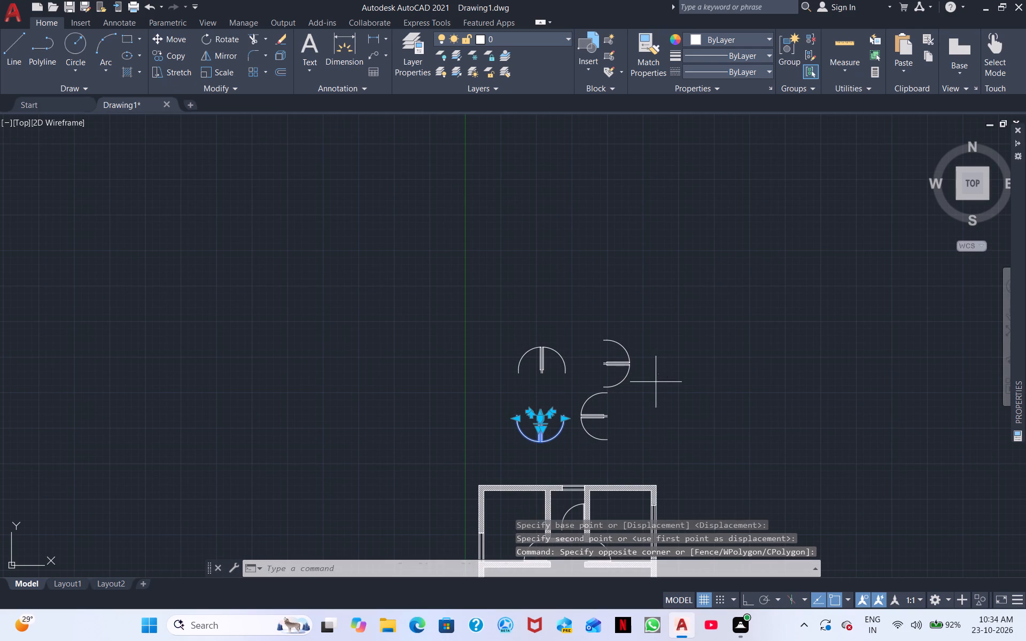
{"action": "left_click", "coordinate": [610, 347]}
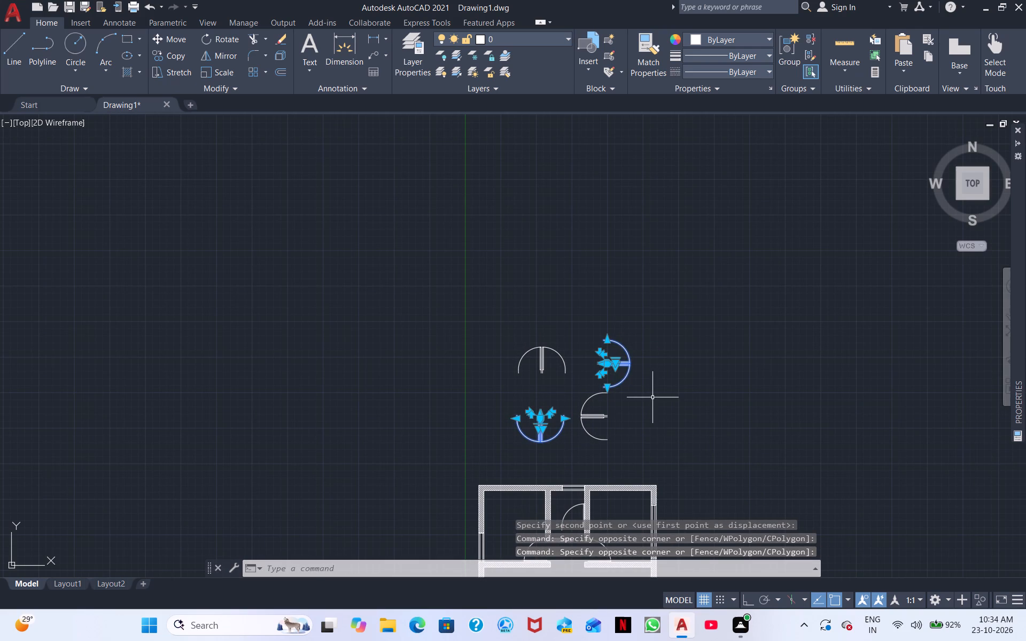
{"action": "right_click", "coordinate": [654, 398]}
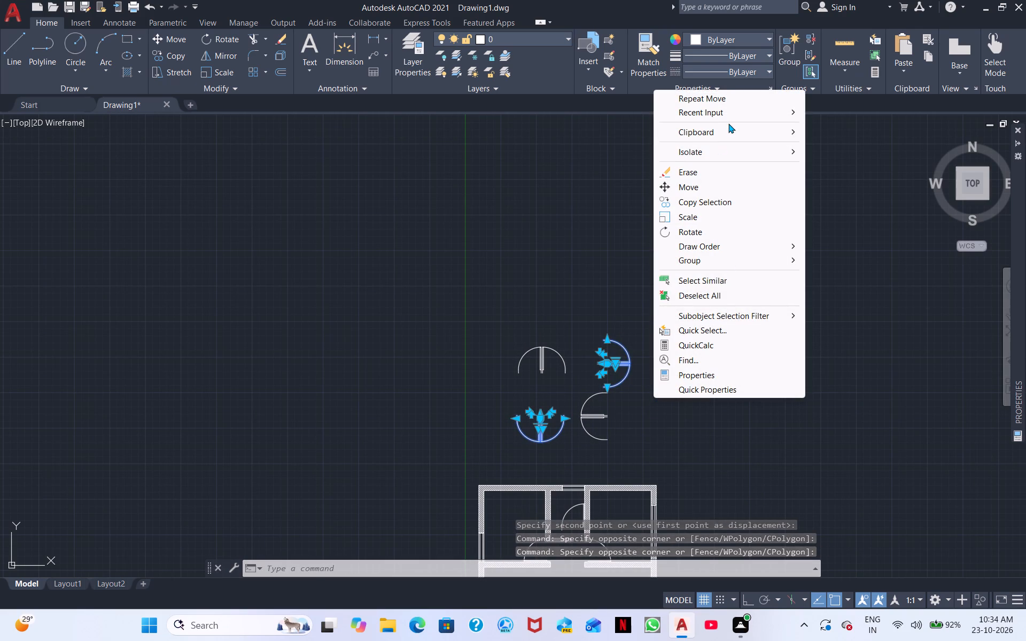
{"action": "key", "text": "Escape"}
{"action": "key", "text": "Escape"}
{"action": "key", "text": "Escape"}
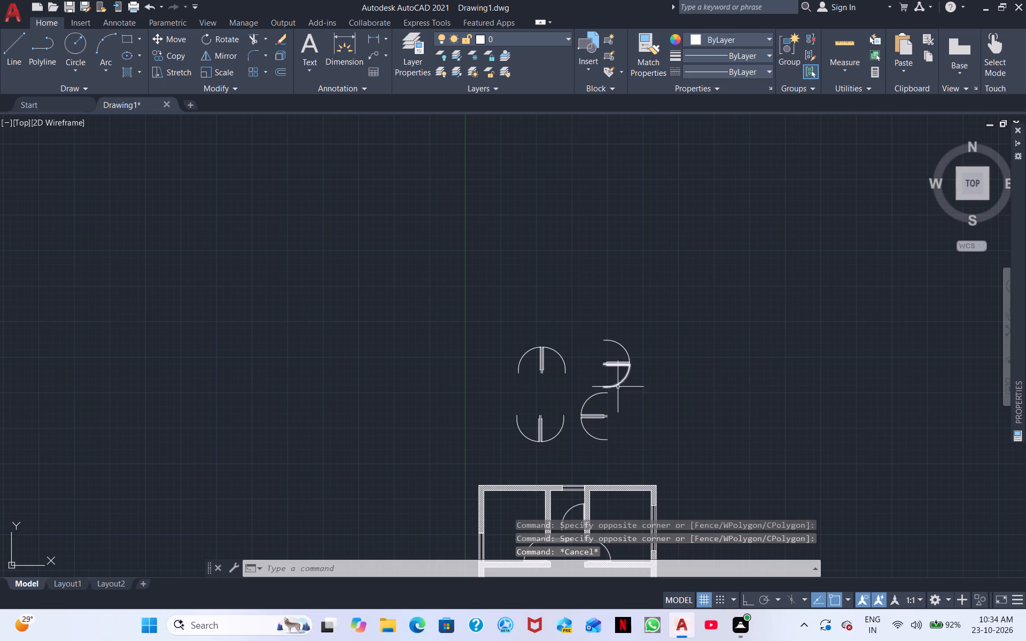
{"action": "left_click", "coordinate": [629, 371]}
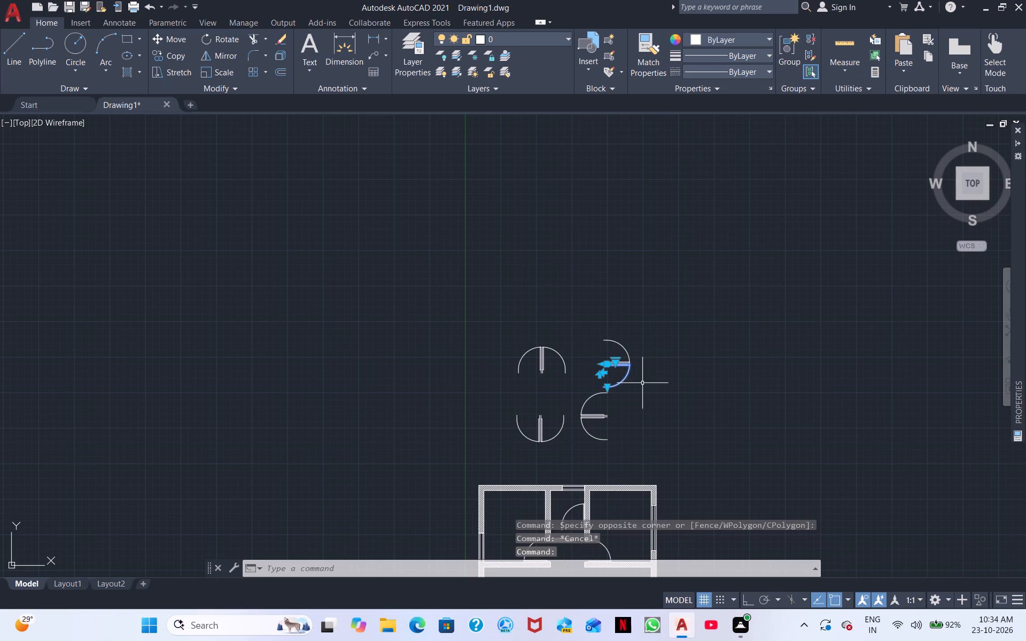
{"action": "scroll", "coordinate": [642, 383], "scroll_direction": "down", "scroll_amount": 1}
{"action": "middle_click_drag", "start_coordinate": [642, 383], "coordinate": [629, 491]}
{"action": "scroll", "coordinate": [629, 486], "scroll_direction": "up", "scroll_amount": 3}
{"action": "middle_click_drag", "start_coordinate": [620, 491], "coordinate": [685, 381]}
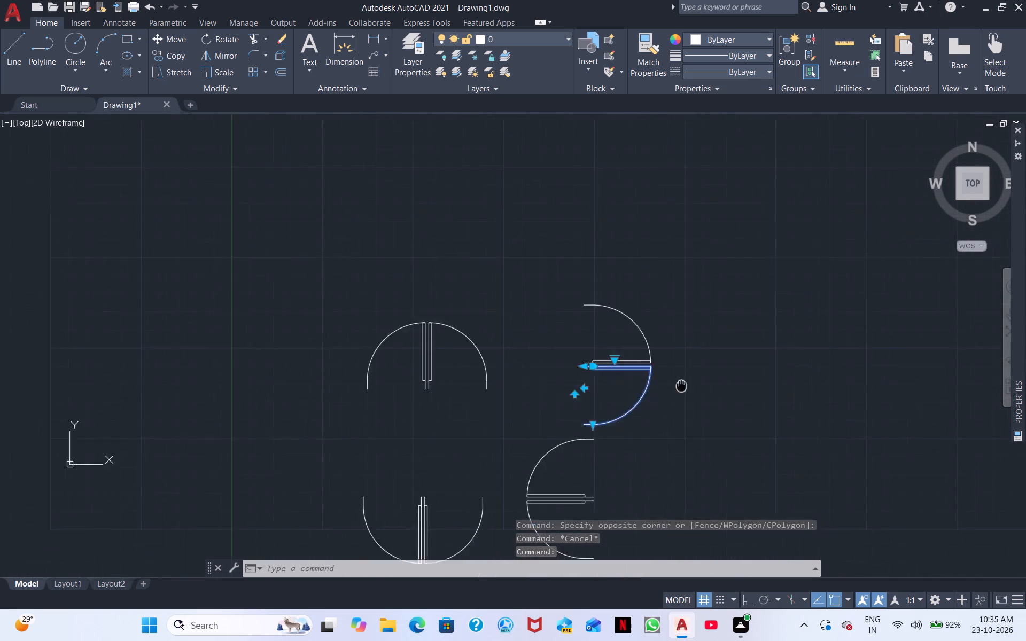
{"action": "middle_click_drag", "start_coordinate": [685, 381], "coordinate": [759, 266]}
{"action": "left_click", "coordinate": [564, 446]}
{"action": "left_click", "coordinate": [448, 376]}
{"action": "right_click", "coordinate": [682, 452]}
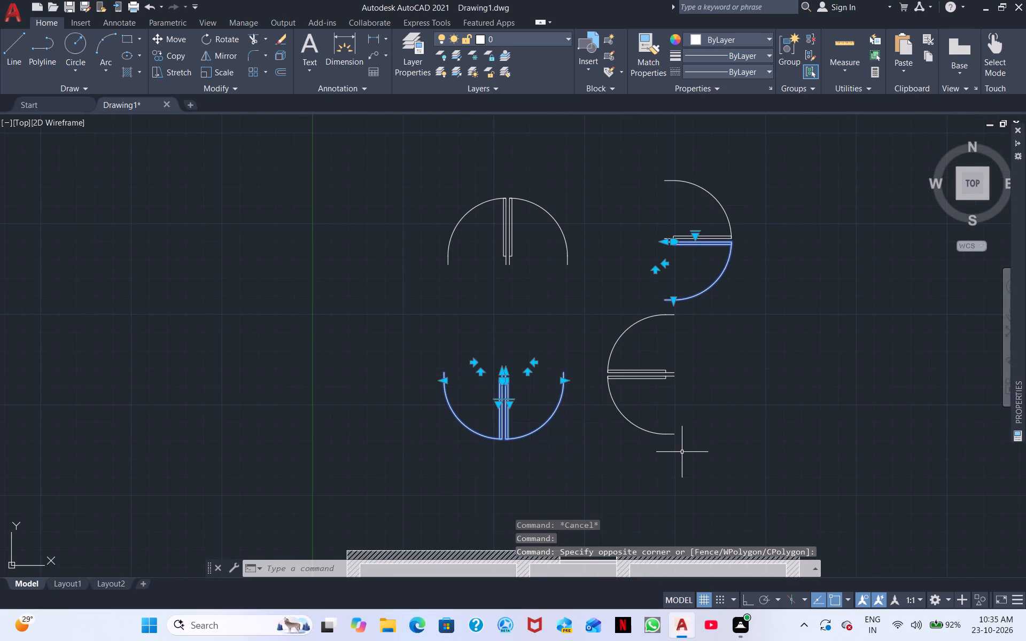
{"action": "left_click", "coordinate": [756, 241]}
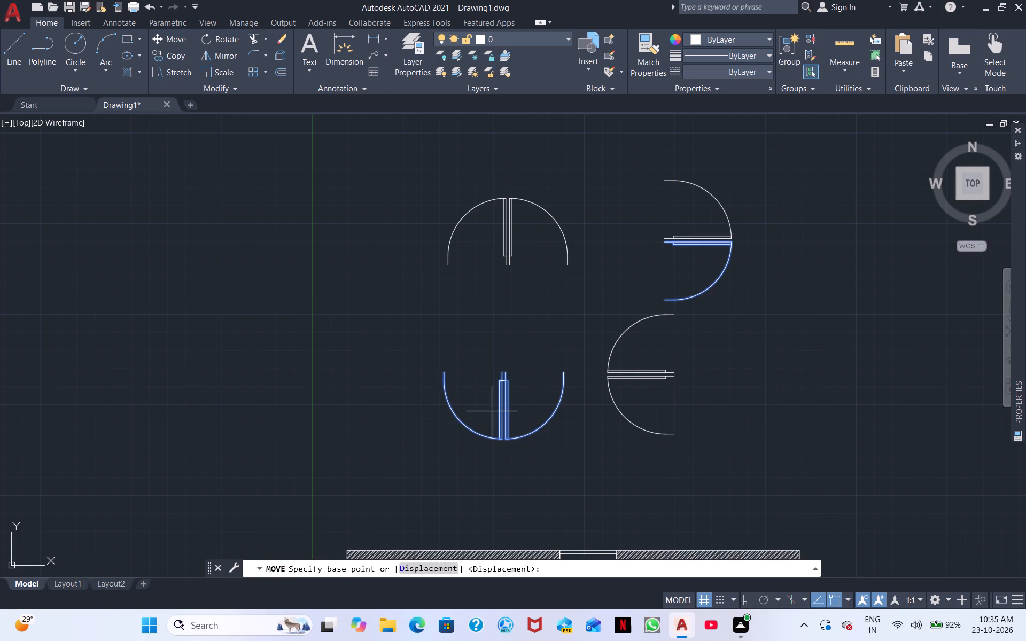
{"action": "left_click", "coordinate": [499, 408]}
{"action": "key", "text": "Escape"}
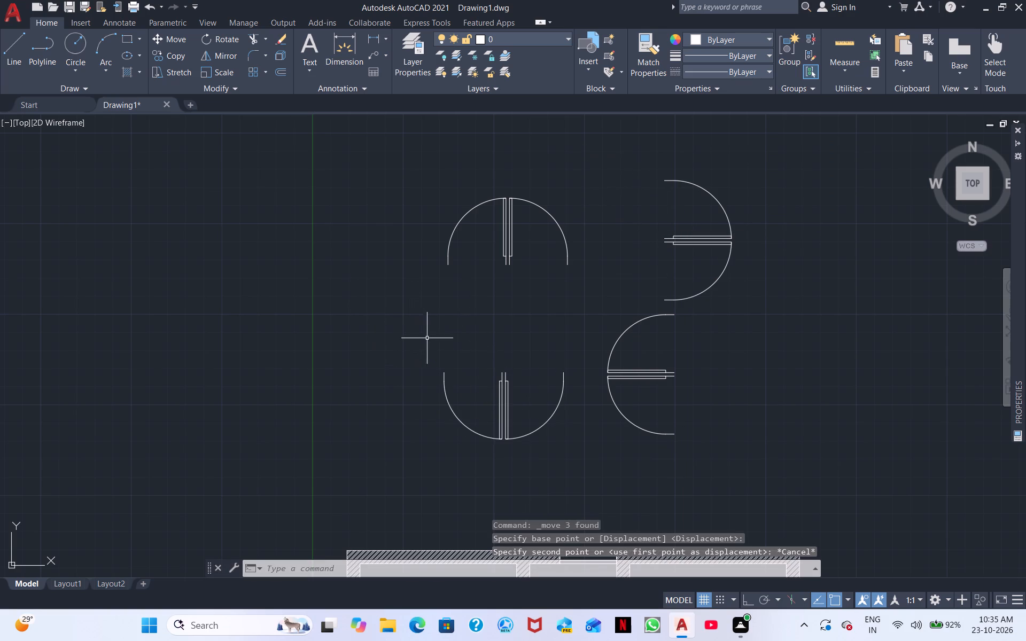
Move the spare south-swinging door pair up beside the north-swinging pair, on its west side.
{"action": "left_click_drag", "start_coordinate": [511, 409], "coordinate": [473, 389]}
{"action": "right_click", "coordinate": [534, 351]}
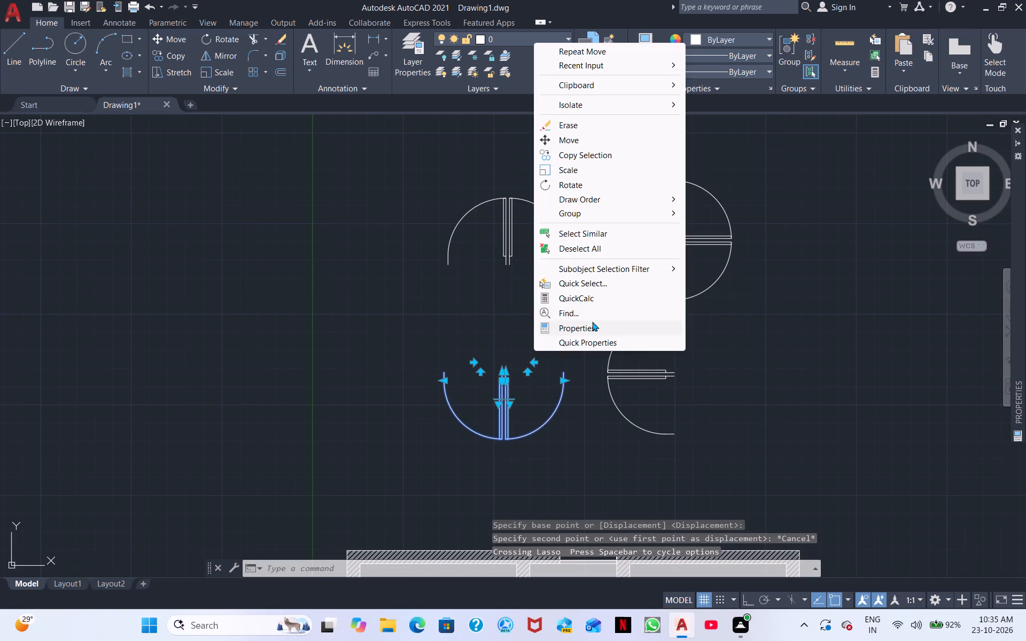
{"action": "left_click", "coordinate": [572, 140]}
{"action": "left_click", "coordinate": [502, 381]}
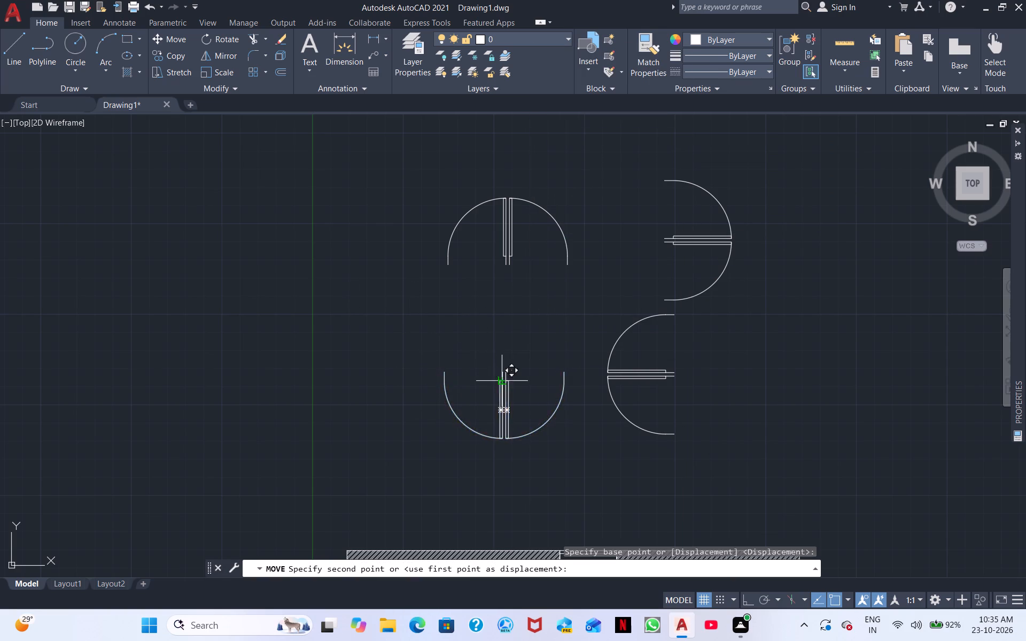
{"action": "left_click", "coordinate": [367, 212]}
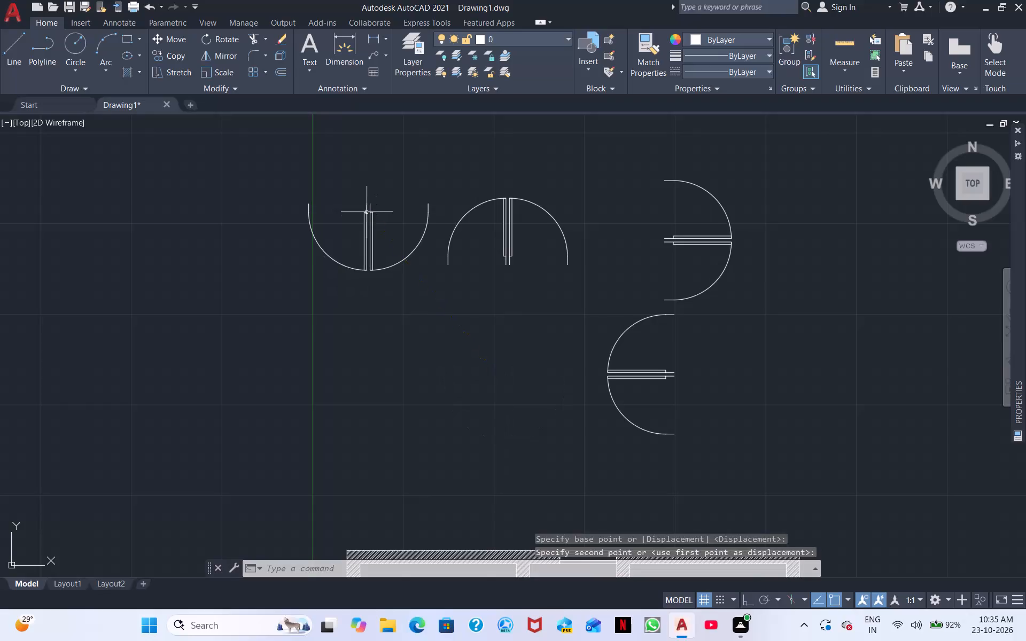
Move the spare west-swinging door pair to just south of the south-swinging pair.
{"action": "left_click_drag", "start_coordinate": [660, 458], "coordinate": [655, 442]}
{"action": "left_click", "coordinate": [609, 371]}
{"action": "right_click", "coordinate": [651, 440]}
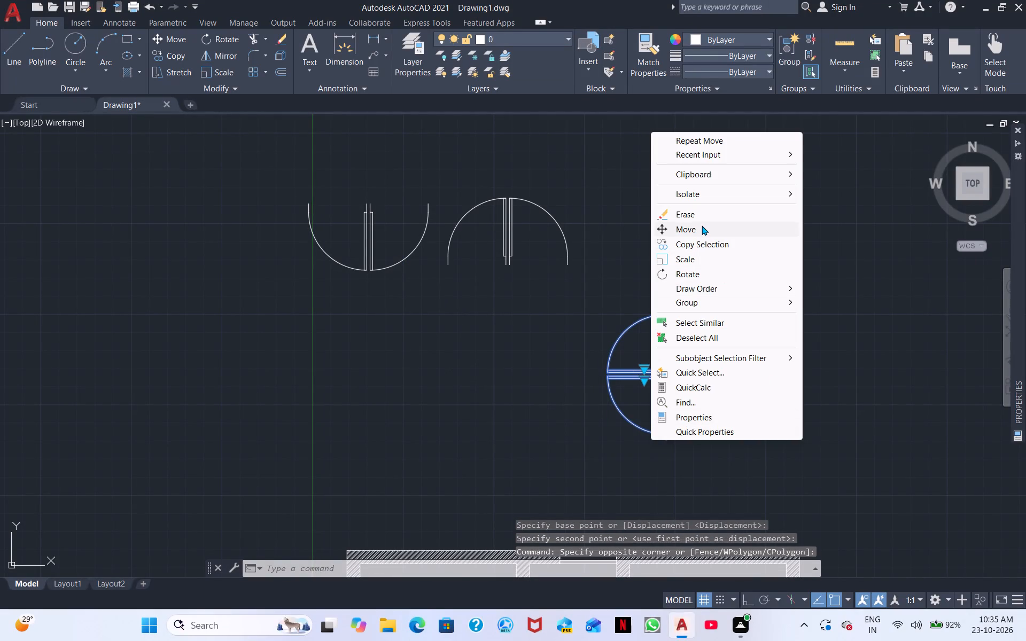
{"action": "left_click", "coordinate": [702, 225]}
{"action": "left_click", "coordinate": [671, 369]}
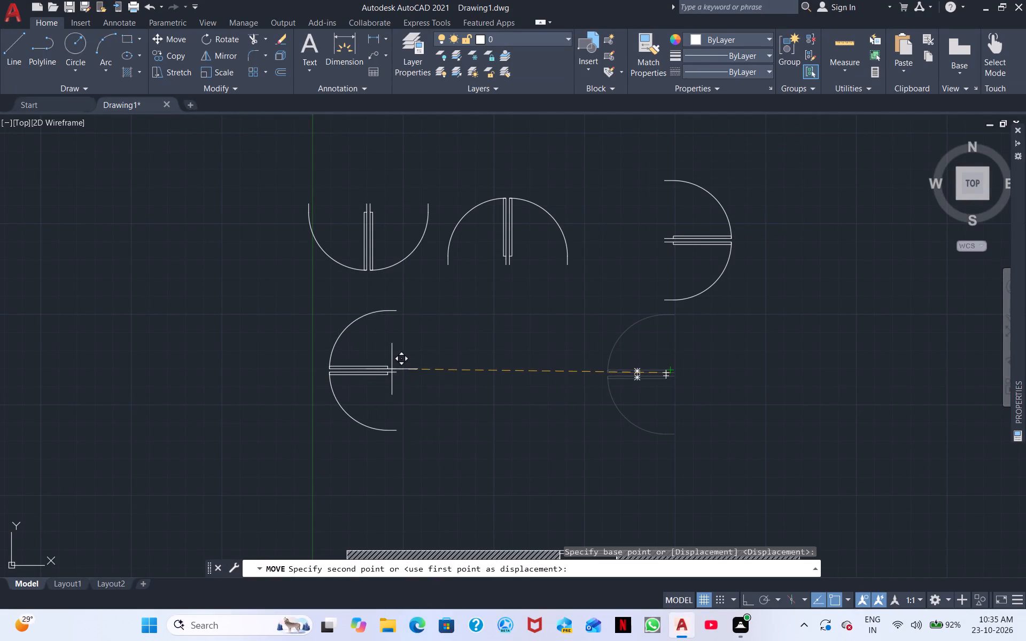
{"action": "left_click", "coordinate": [382, 346]}
Move the spare east-swinging door pair to just south of the north-swinging pair, forming a compact two-by-two group.
{"action": "left_click_drag", "start_coordinate": [815, 337], "coordinate": [814, 337]}
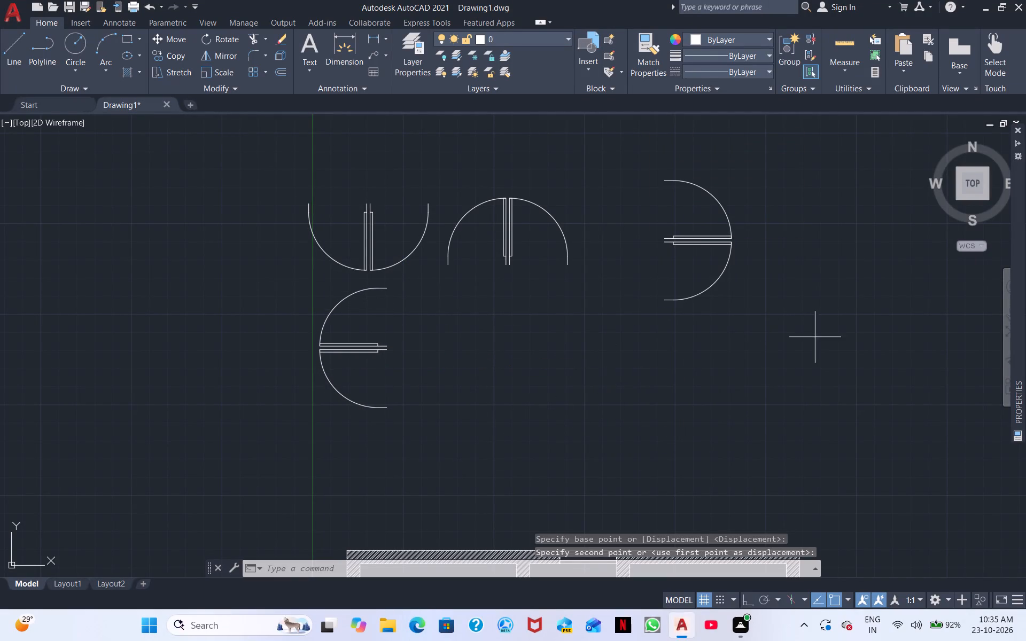
{"action": "left_click_drag", "start_coordinate": [814, 337], "coordinate": [717, 306]}
{"action": "left_click", "coordinate": [669, 235]}
{"action": "right_click", "coordinate": [710, 363]}
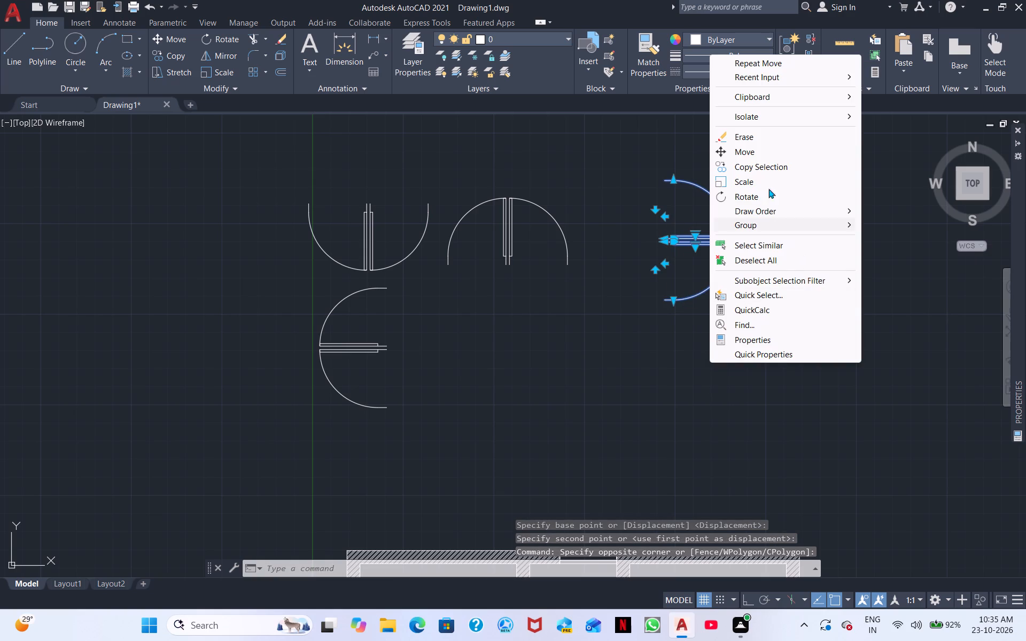
{"action": "left_click", "coordinate": [758, 148]}
{"action": "left_click", "coordinate": [715, 207]}
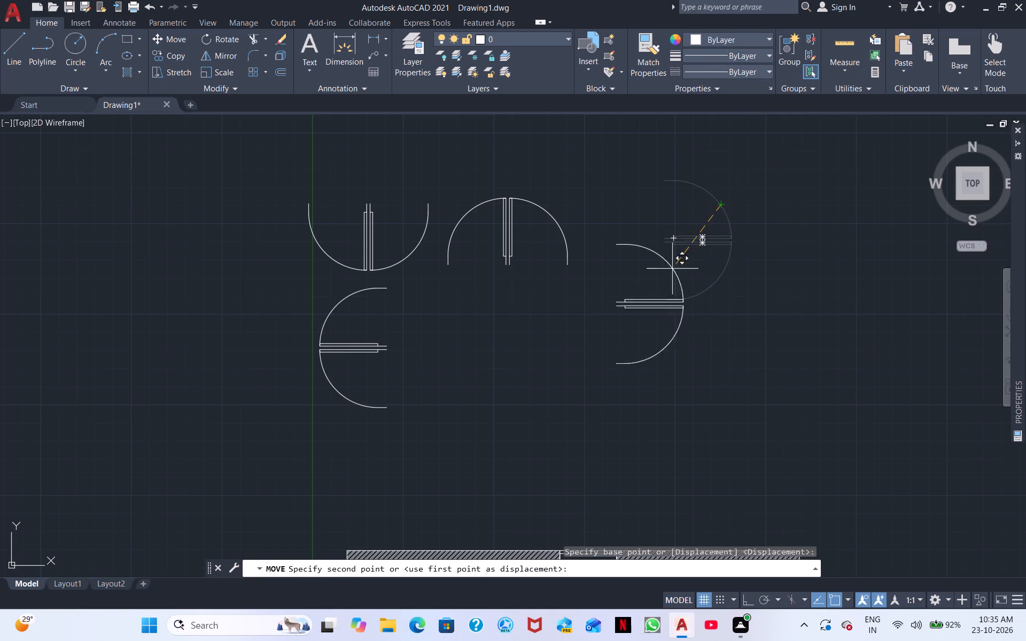
{"action": "left_click", "coordinate": [534, 309]}
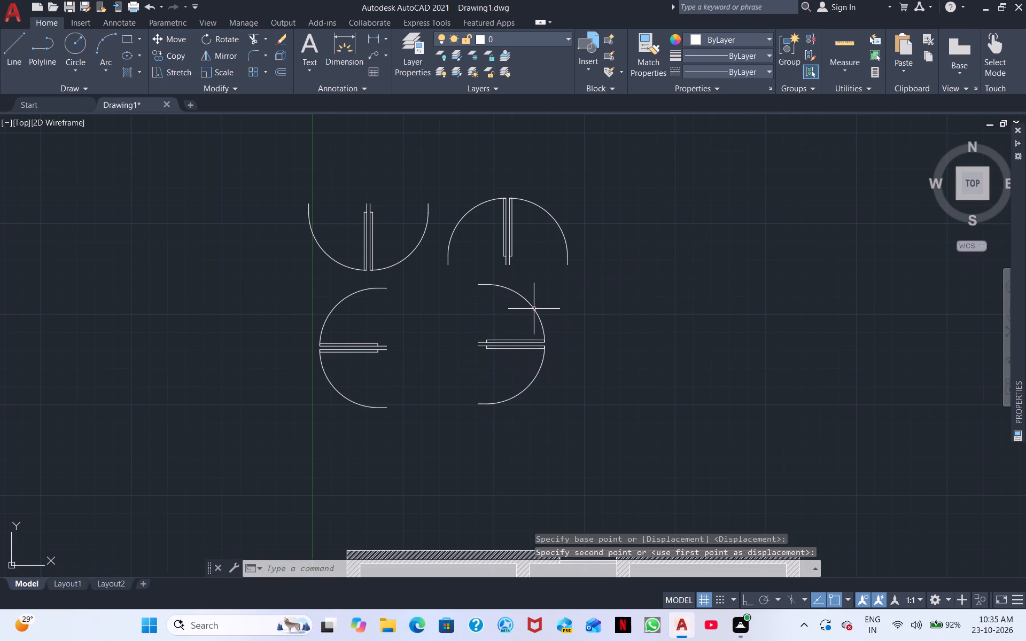
Move all four spare door pairs together south-east, to just above the plan's north wall.
{"action": "scroll", "coordinate": [566, 378], "scroll_direction": "down", "scroll_amount": 1}
{"action": "scroll", "coordinate": [631, 393], "scroll_direction": "down", "scroll_amount": 1}
{"action": "left_click", "coordinate": [609, 405]}
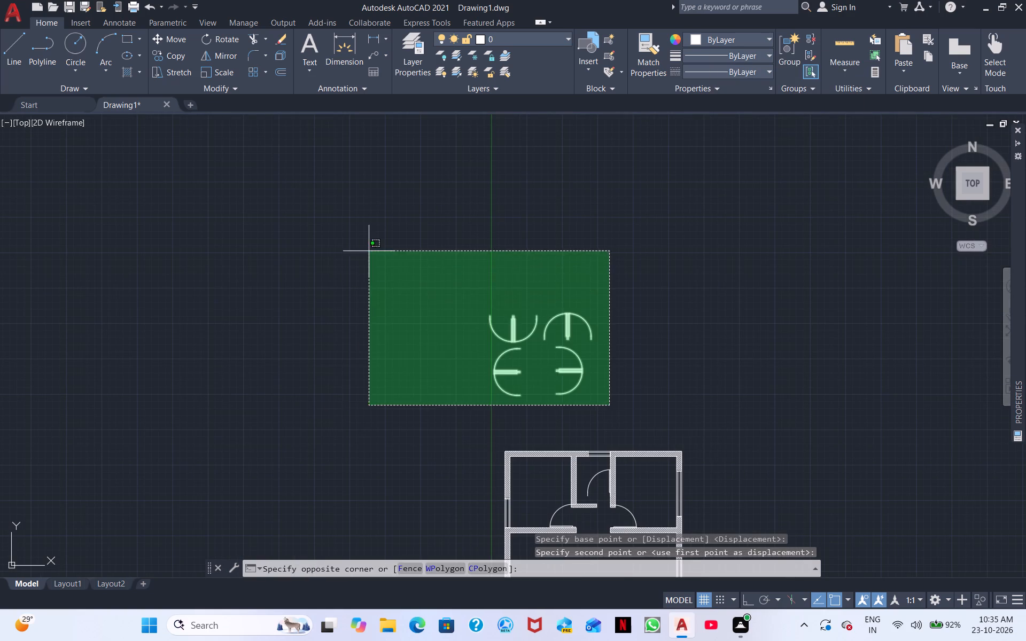
{"action": "left_click_drag", "start_coordinate": [372, 254], "coordinate": [384, 267]}
{"action": "right_click", "coordinate": [714, 338]}
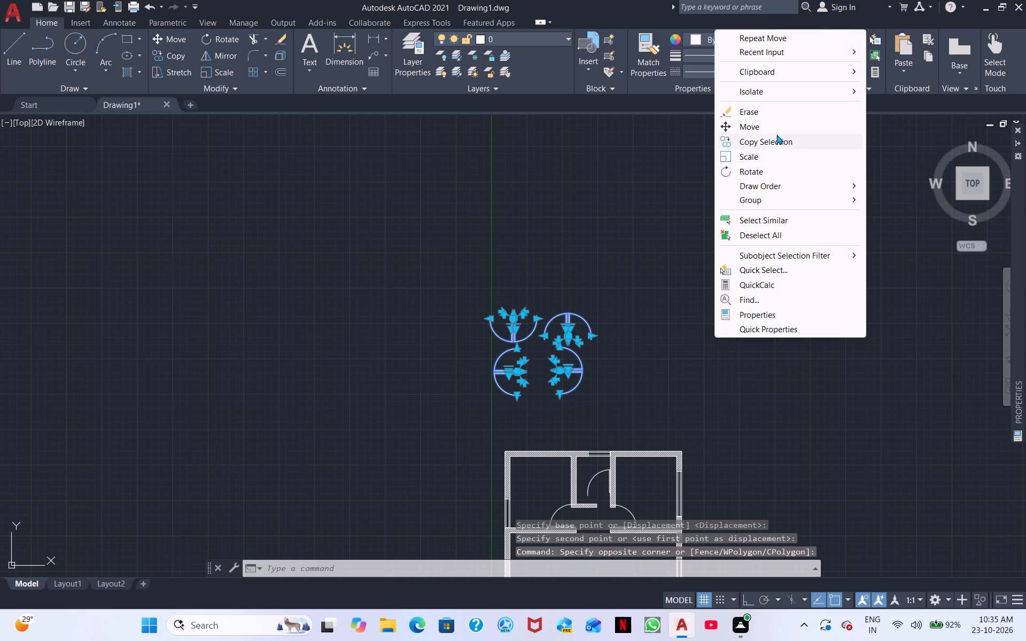
{"action": "left_click", "coordinate": [775, 126]}
{"action": "left_click", "coordinate": [548, 348]}
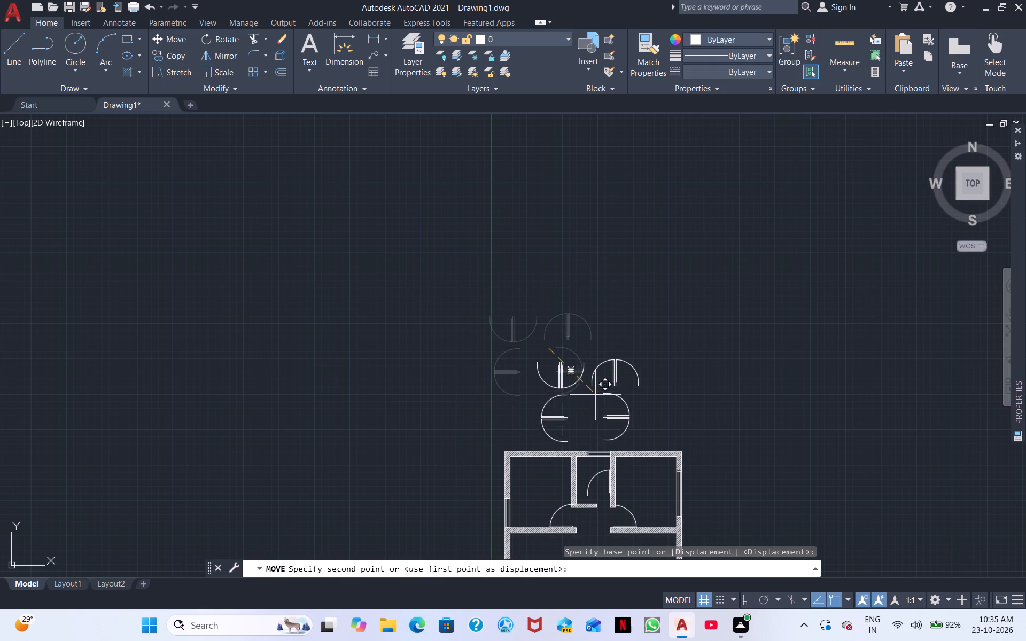
{"action": "left_click", "coordinate": [605, 387]}
{"action": "key", "text": "Escape"}
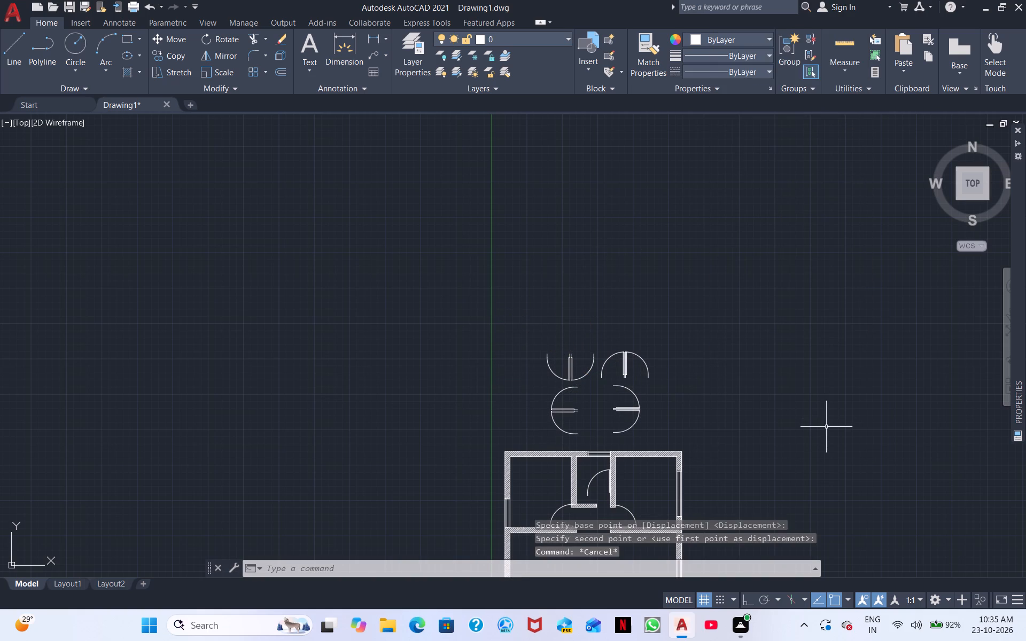
Turn Ortho on and move the north-west room's door down onto its south partition, by the partition's east end.
{"action": "left_click", "coordinate": [745, 598]}
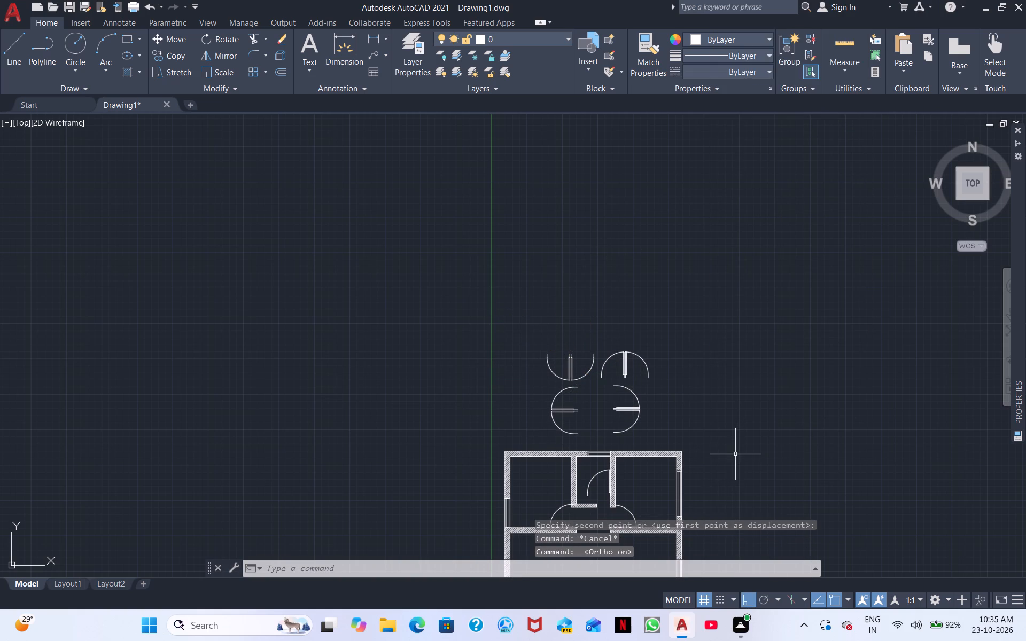
{"action": "middle_click_drag", "start_coordinate": [727, 459], "coordinate": [767, 284]}
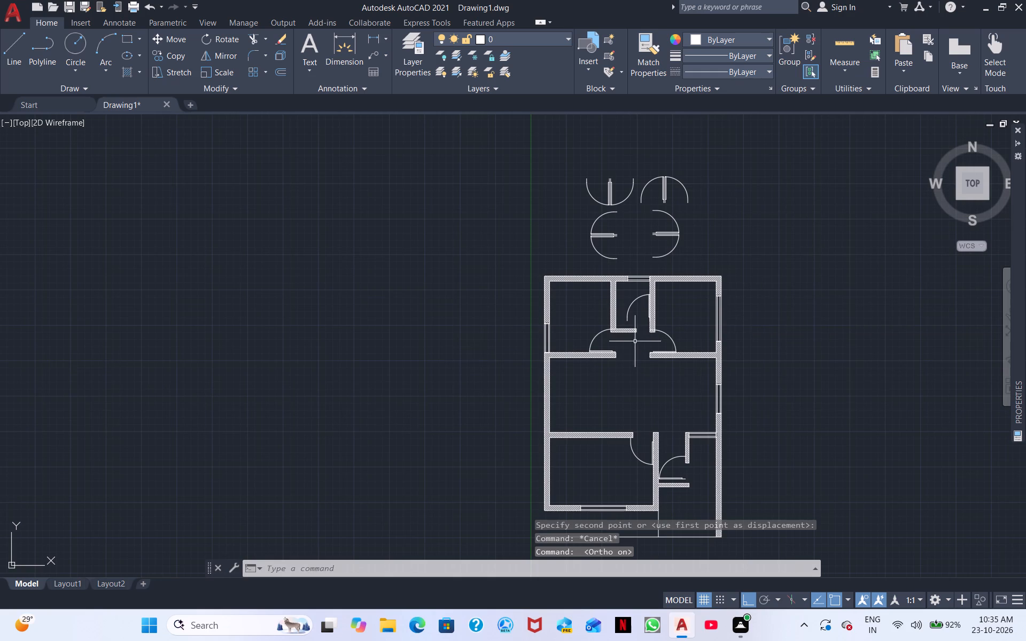
{"action": "scroll", "coordinate": [650, 330], "scroll_direction": "up", "scroll_amount": 2}
{"action": "scroll", "coordinate": [603, 413], "scroll_direction": "up", "scroll_amount": 1}
{"action": "scroll", "coordinate": [557, 385], "scroll_direction": "up", "scroll_amount": 2}
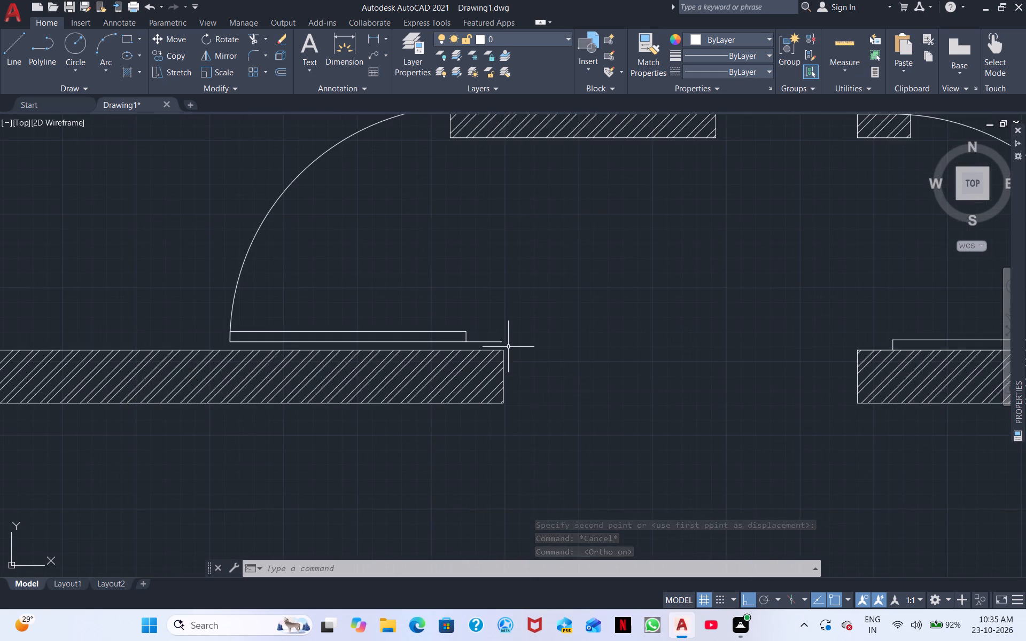
{"action": "left_click", "coordinate": [501, 339]}
{"action": "left_click", "coordinate": [498, 342]}
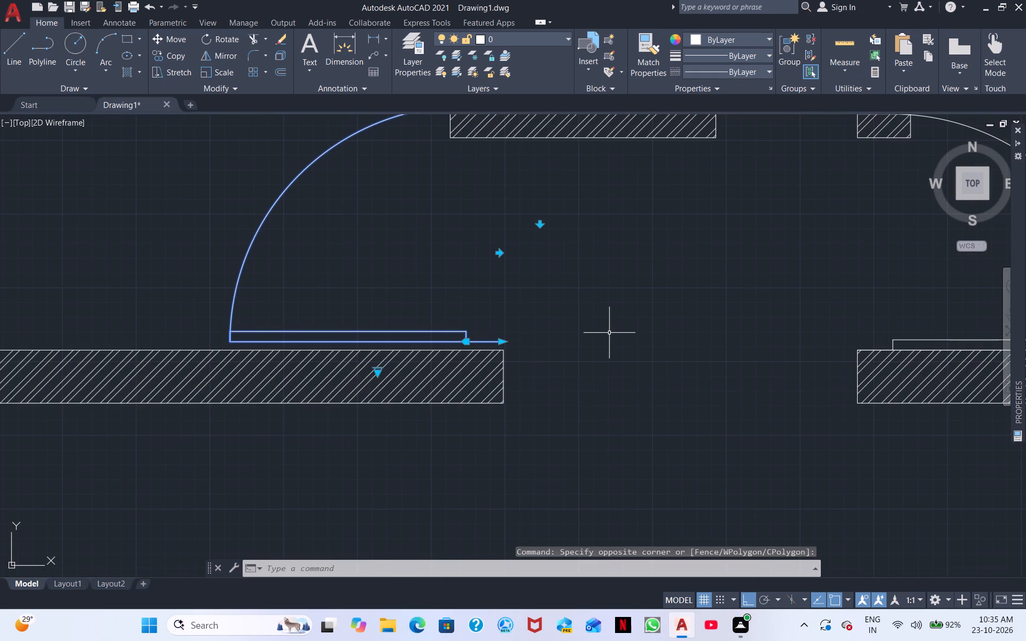
{"action": "right_click", "coordinate": [609, 333]}
{"action": "left_click", "coordinate": [647, 380]}
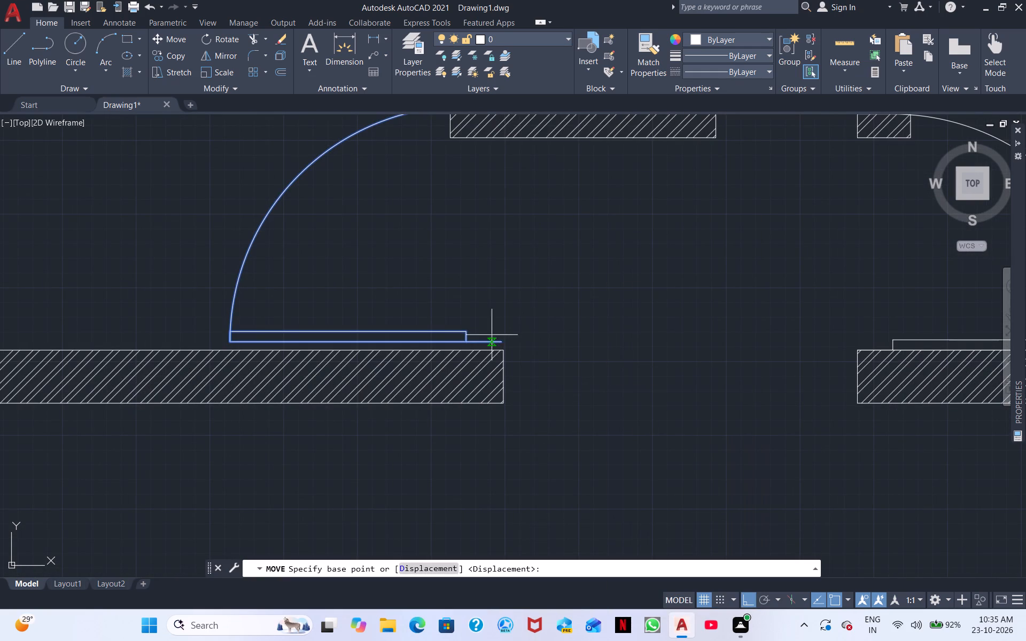
{"action": "left_click", "coordinate": [501, 341]}
{"action": "left_click", "coordinate": [506, 351]}
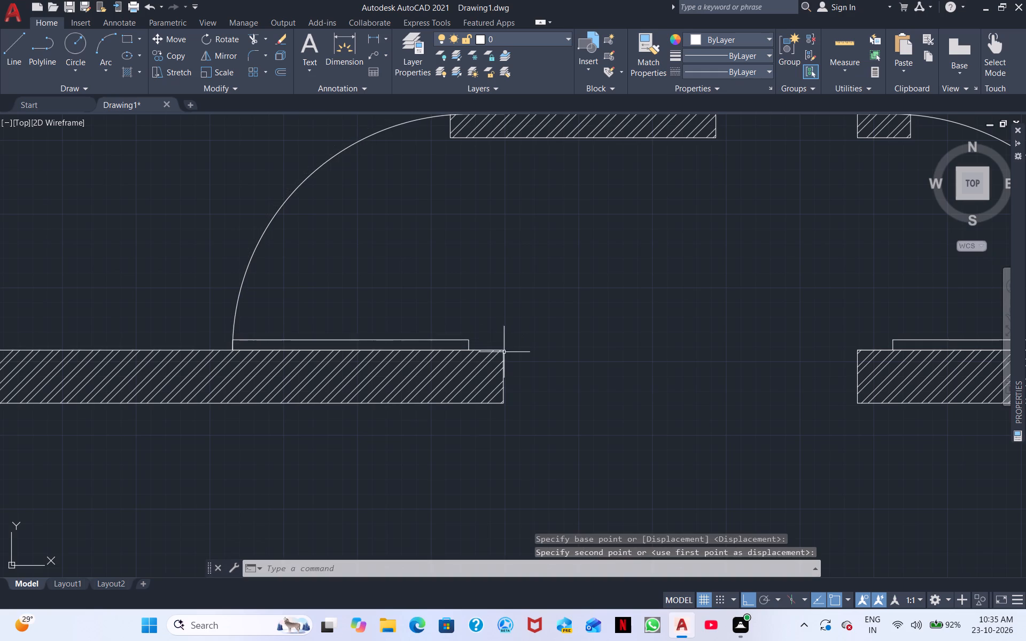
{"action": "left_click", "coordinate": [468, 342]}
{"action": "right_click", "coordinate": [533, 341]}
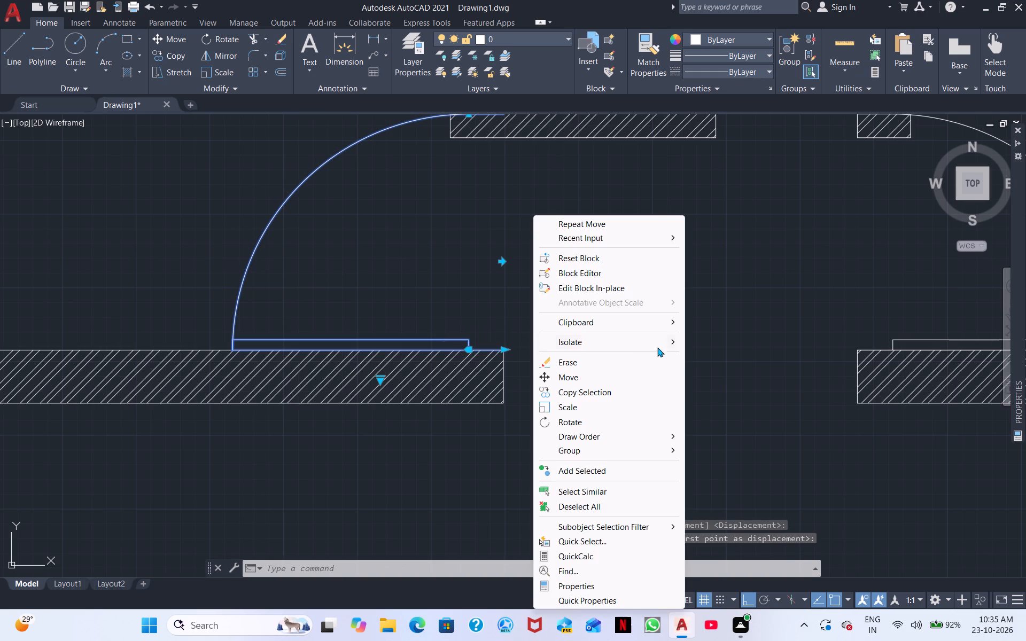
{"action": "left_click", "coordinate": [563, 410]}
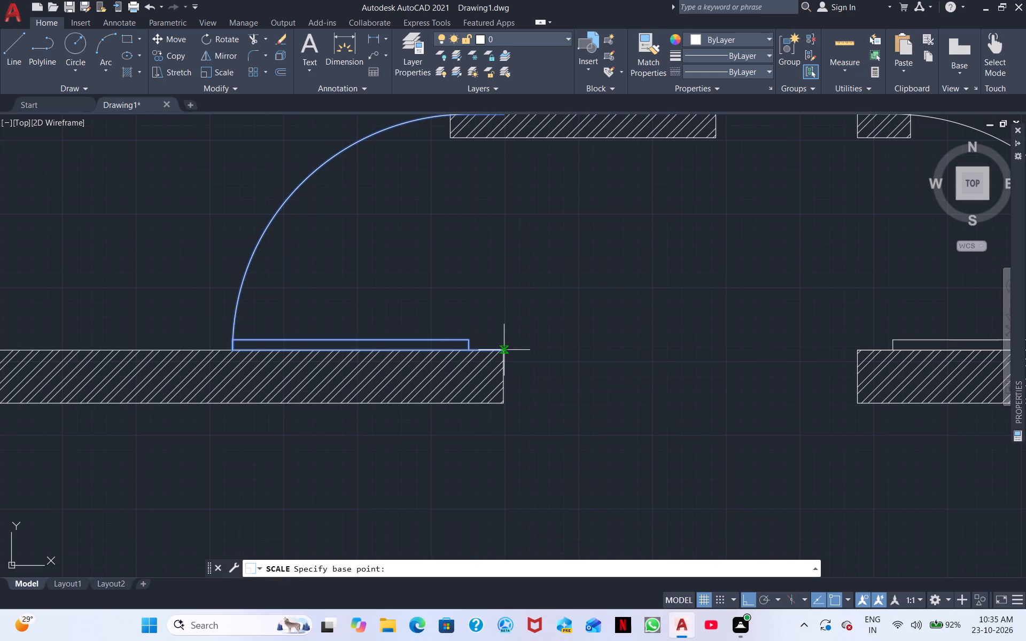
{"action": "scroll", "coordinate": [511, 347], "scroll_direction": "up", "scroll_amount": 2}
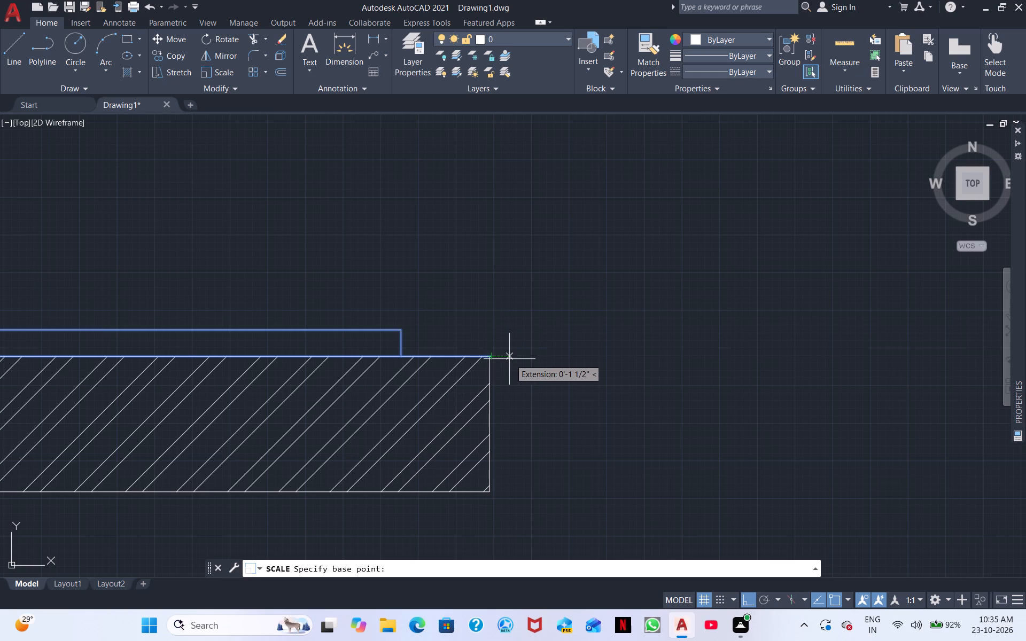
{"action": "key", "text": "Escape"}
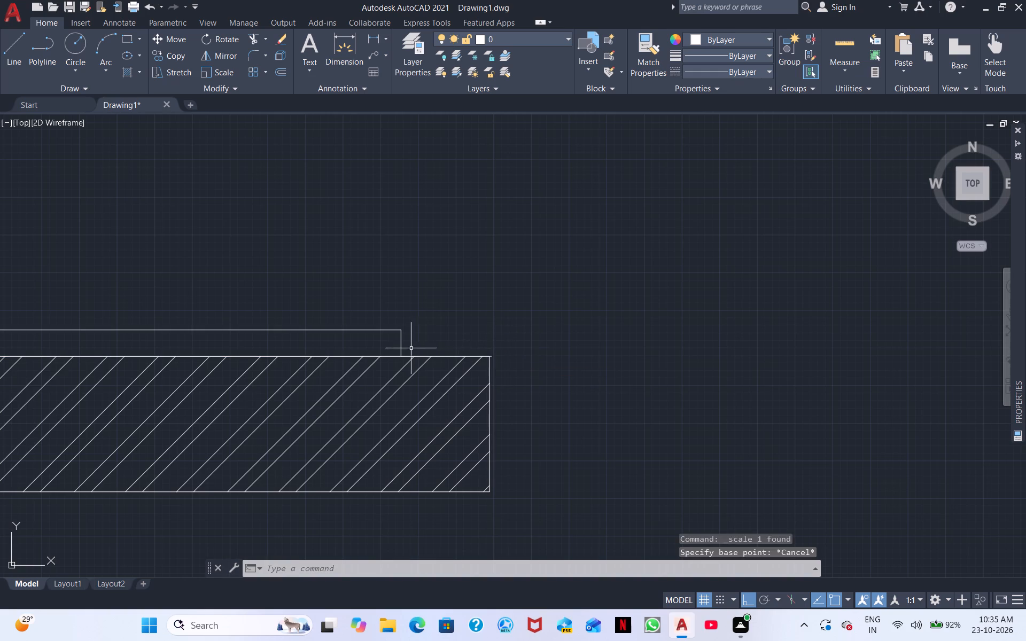
Move the north-west room's door slightly west so its east end meets the corner of the south partition.
{"action": "left_click", "coordinate": [400, 350]}
{"action": "right_click", "coordinate": [604, 372]}
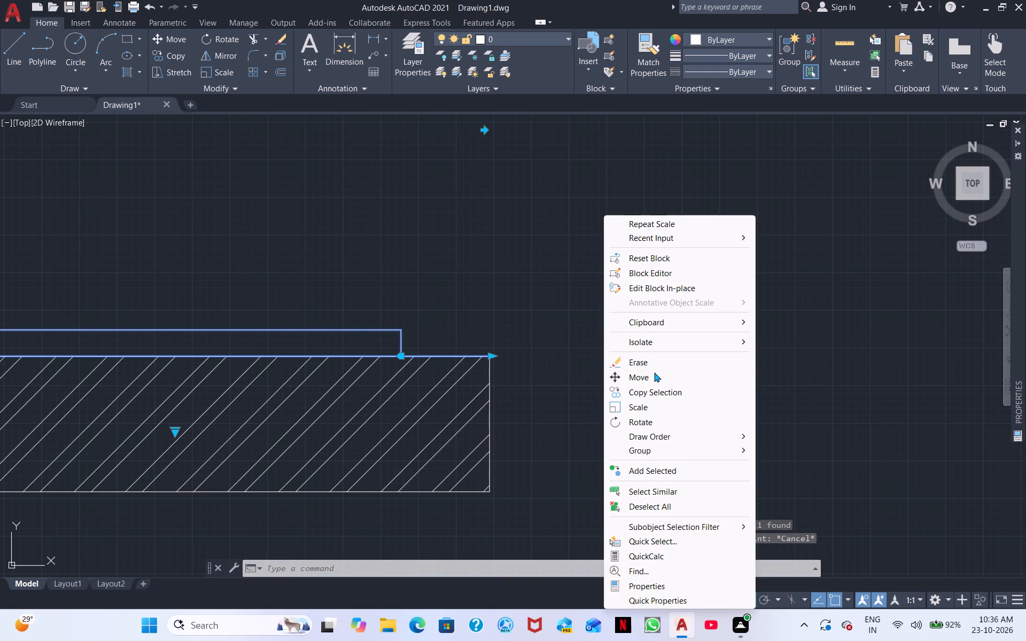
{"action": "left_click", "coordinate": [651, 376]}
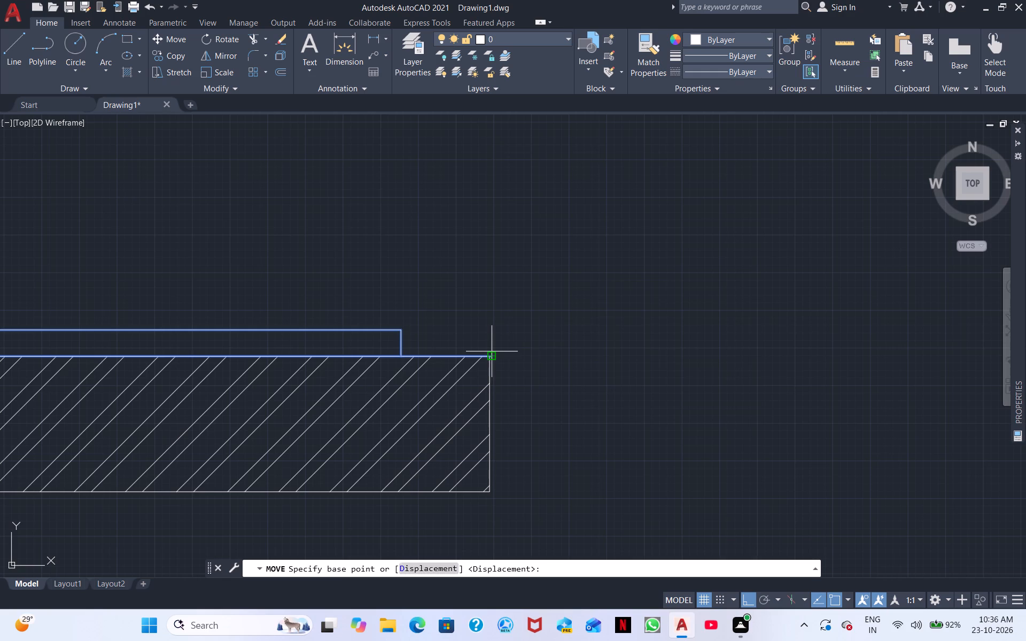
{"action": "left_click", "coordinate": [492, 351]}
{"action": "left_click", "coordinate": [486, 357]}
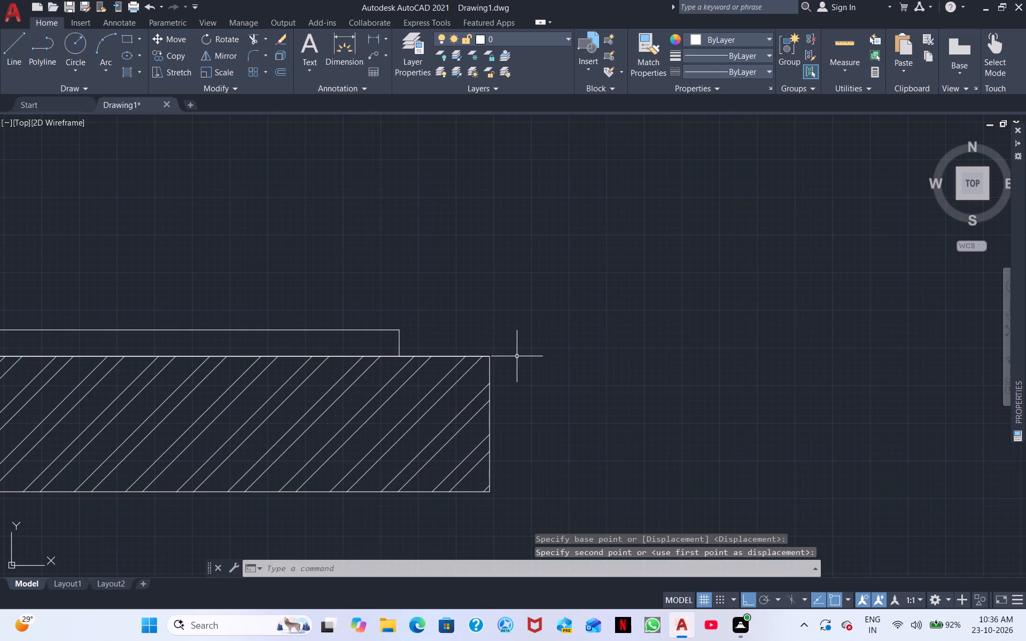
Scale down the north-west room's door about its east end so its swing reaches the south face of the short partition opposite.
{"action": "left_click", "coordinate": [398, 336]}
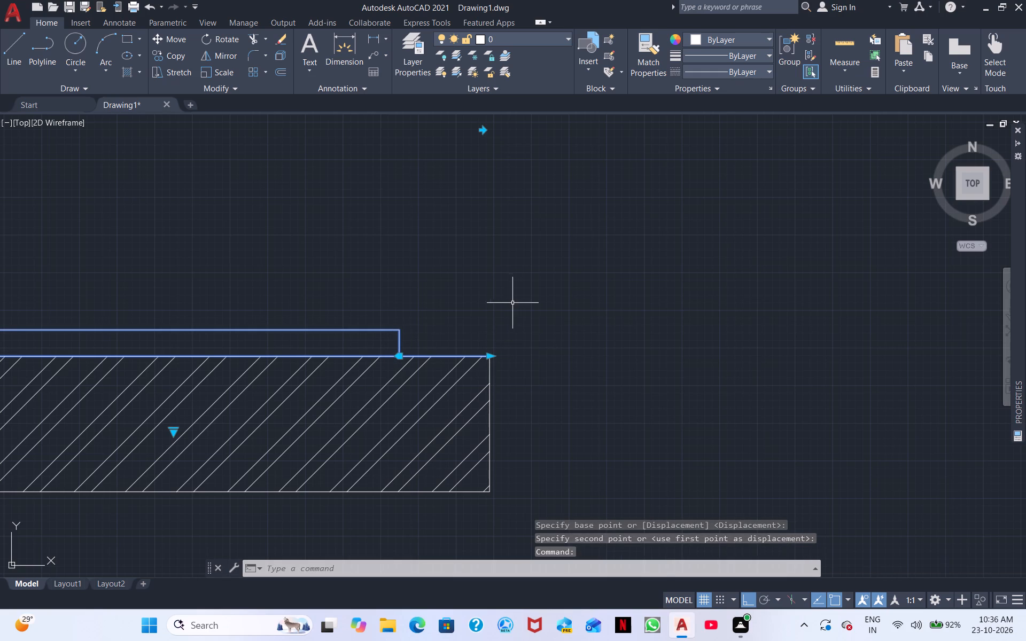
{"action": "right_click", "coordinate": [516, 302]}
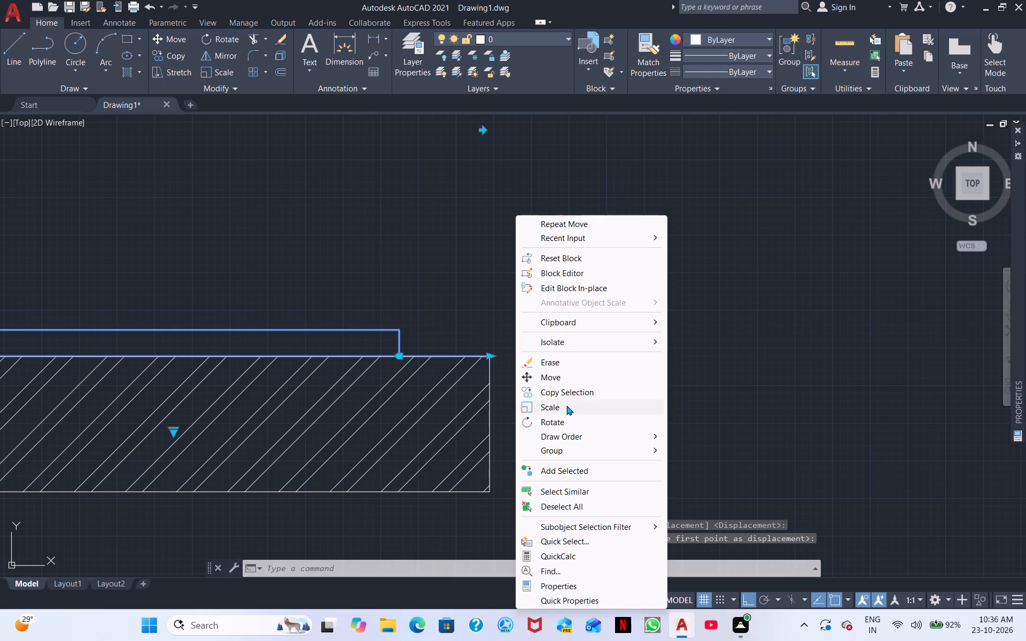
{"action": "left_click", "coordinate": [566, 405]}
{"action": "left_click", "coordinate": [486, 355]}
{"action": "scroll", "coordinate": [486, 355], "scroll_direction": "down", "scroll_amount": 1}
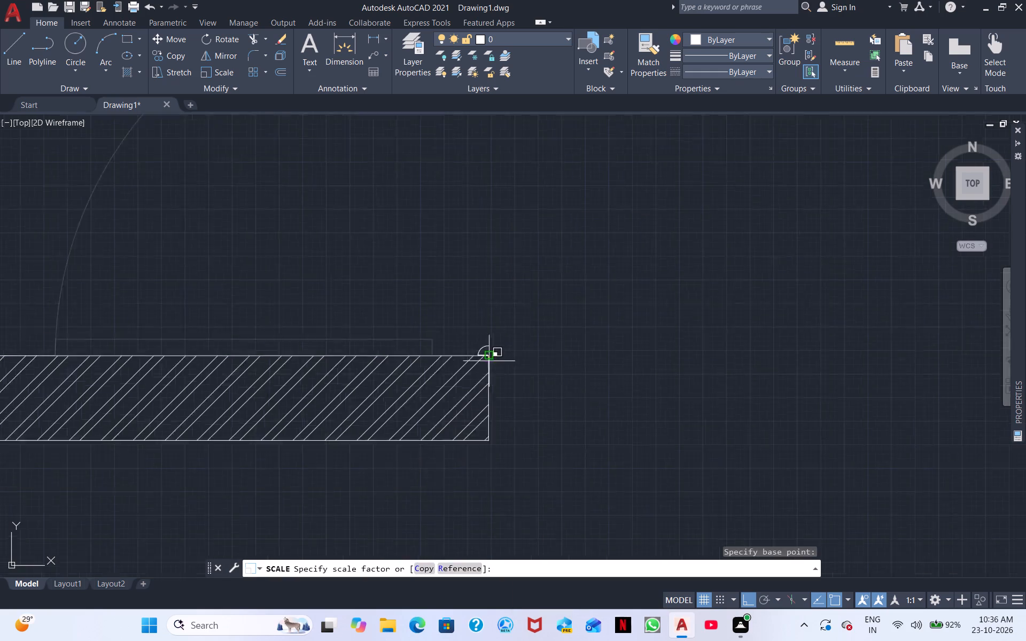
{"action": "scroll", "coordinate": [489, 361], "scroll_direction": "down", "scroll_amount": 2}
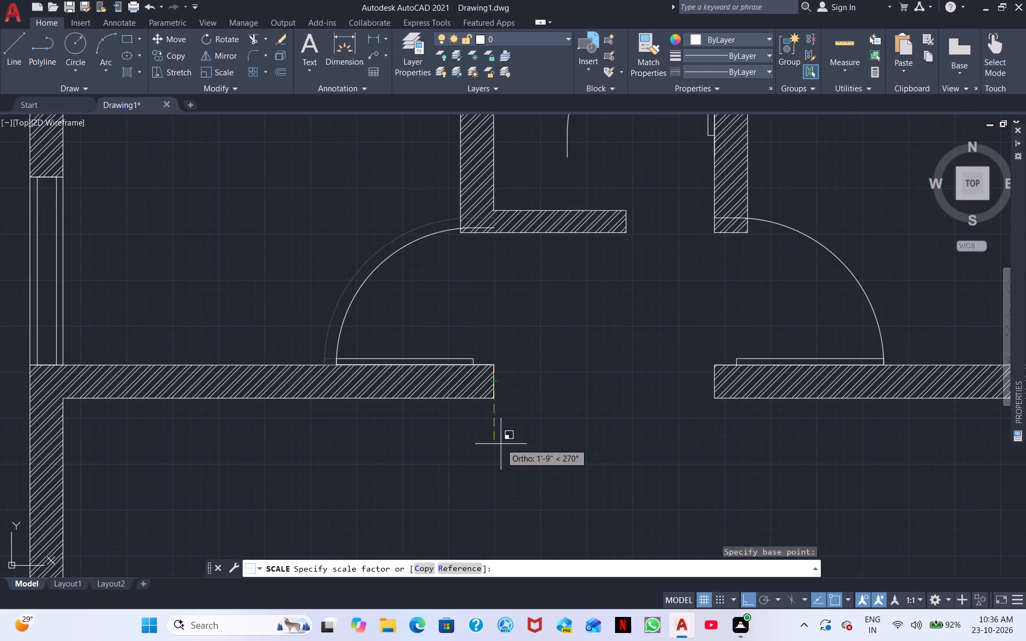
{"action": "scroll", "coordinate": [504, 444], "scroll_direction": "up", "scroll_amount": 2}
{"action": "middle_click_drag", "start_coordinate": [500, 507], "coordinate": [500, 567]}
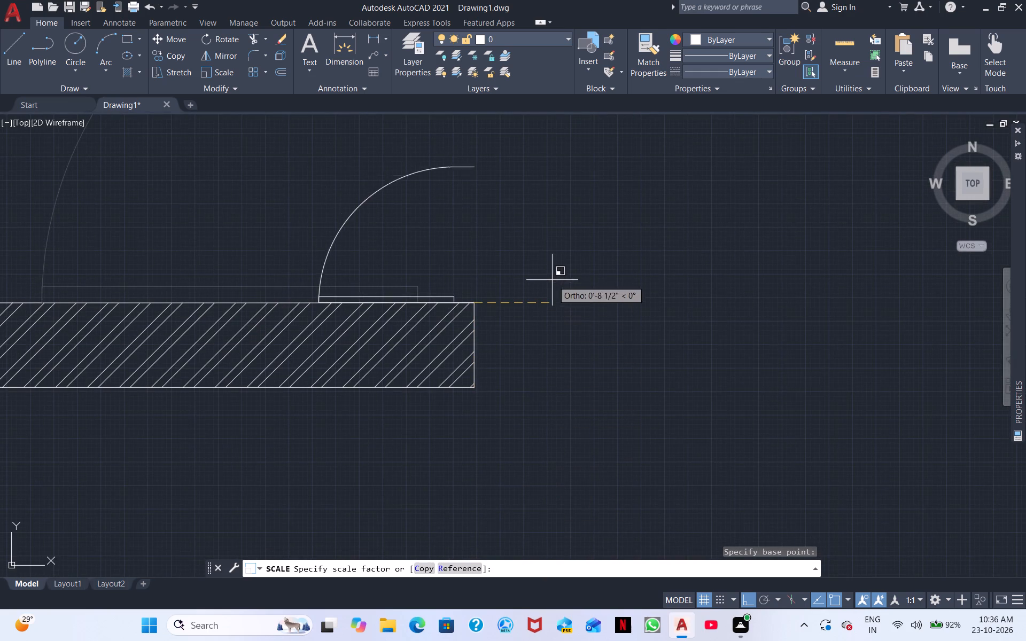
{"action": "middle_click_drag", "start_coordinate": [550, 271], "coordinate": [548, 438]}
{"action": "scroll", "coordinate": [548, 441], "scroll_direction": "down", "scroll_amount": 1}
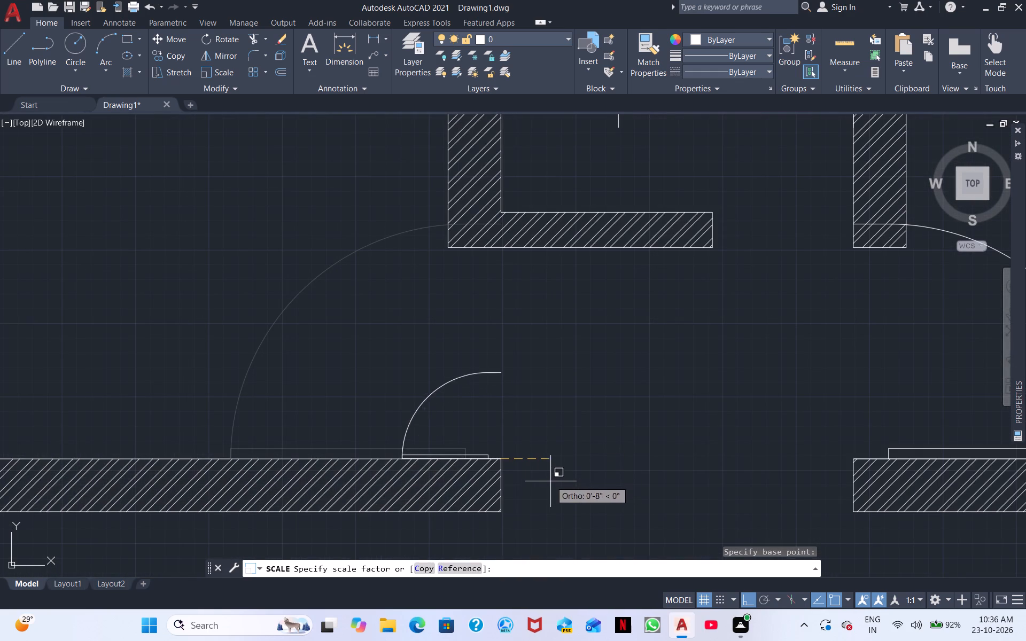
{"action": "left_click", "coordinate": [622, 489]}
{"action": "scroll", "coordinate": [630, 473], "scroll_direction": "down", "scroll_amount": 1}
{"action": "scroll", "coordinate": [528, 347], "scroll_direction": "up", "scroll_amount": 2}
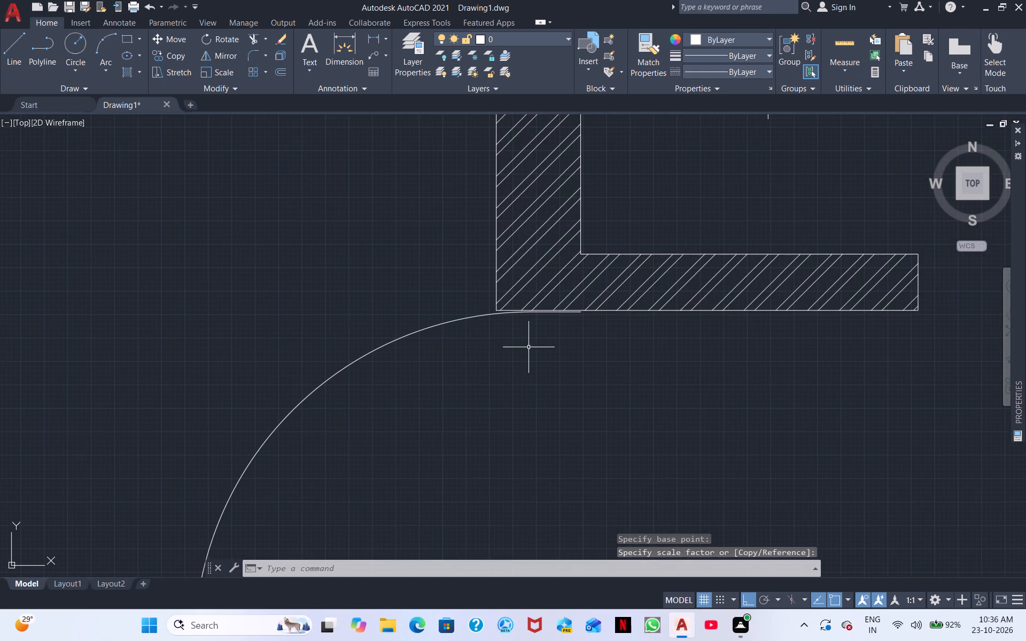
{"action": "scroll", "coordinate": [549, 356], "scroll_direction": "down", "scroll_amount": 1}
{"action": "scroll", "coordinate": [649, 391], "scroll_direction": "down", "scroll_amount": 1}
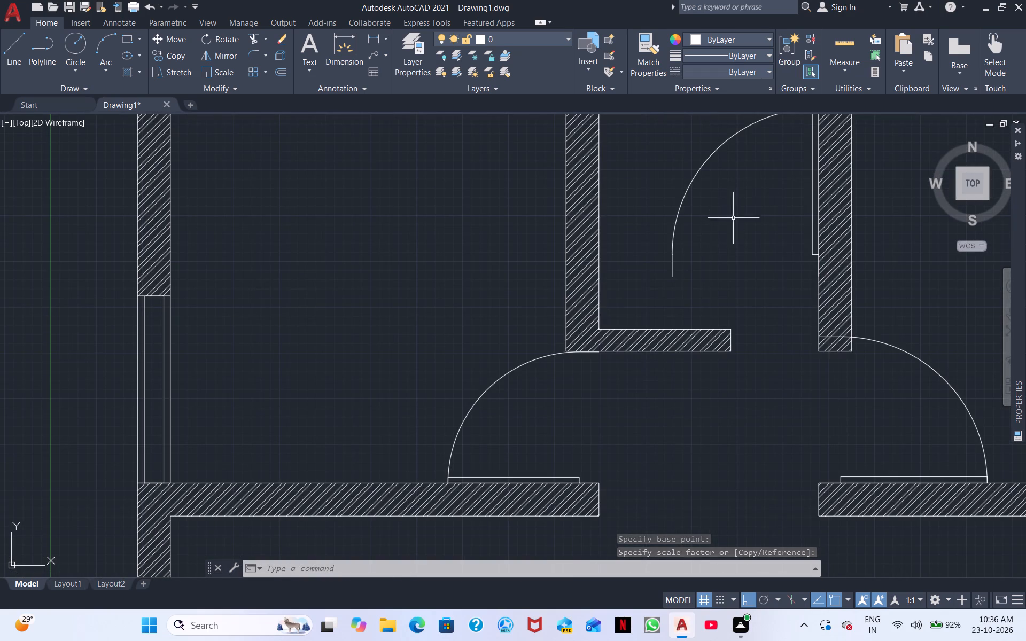
Move the narrow north-middle room's door straight south so its hinge end meets the south corner of the east partition.
{"action": "left_click_drag", "start_coordinate": [689, 245], "coordinate": [684, 229]}
{"action": "left_click", "coordinate": [664, 225]}
{"action": "right_click", "coordinate": [703, 270]}
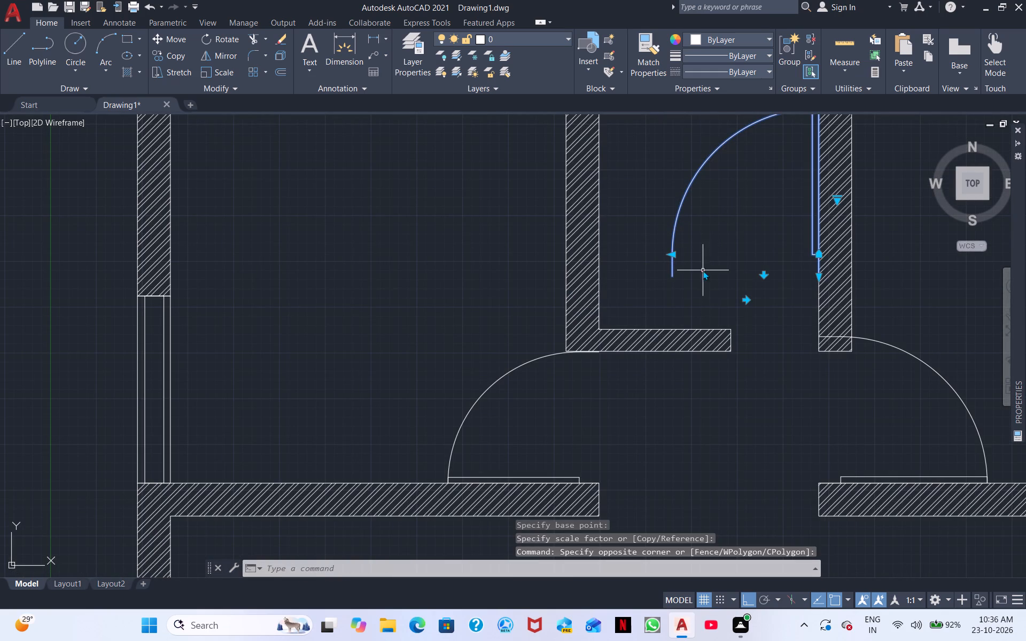
{"action": "left_click", "coordinate": [748, 374]}
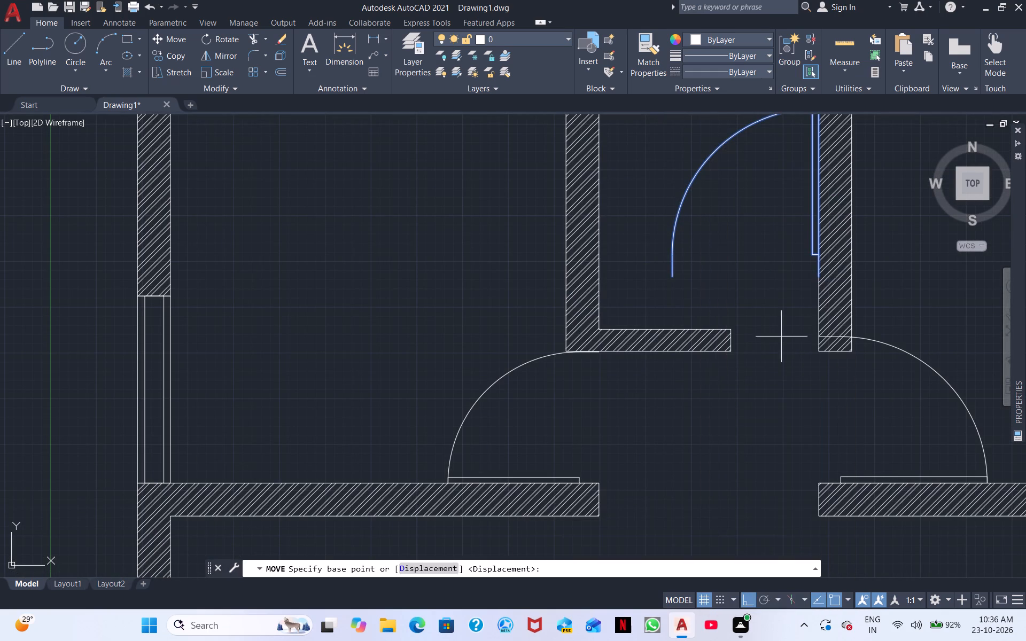
{"action": "left_click", "coordinate": [817, 276]}
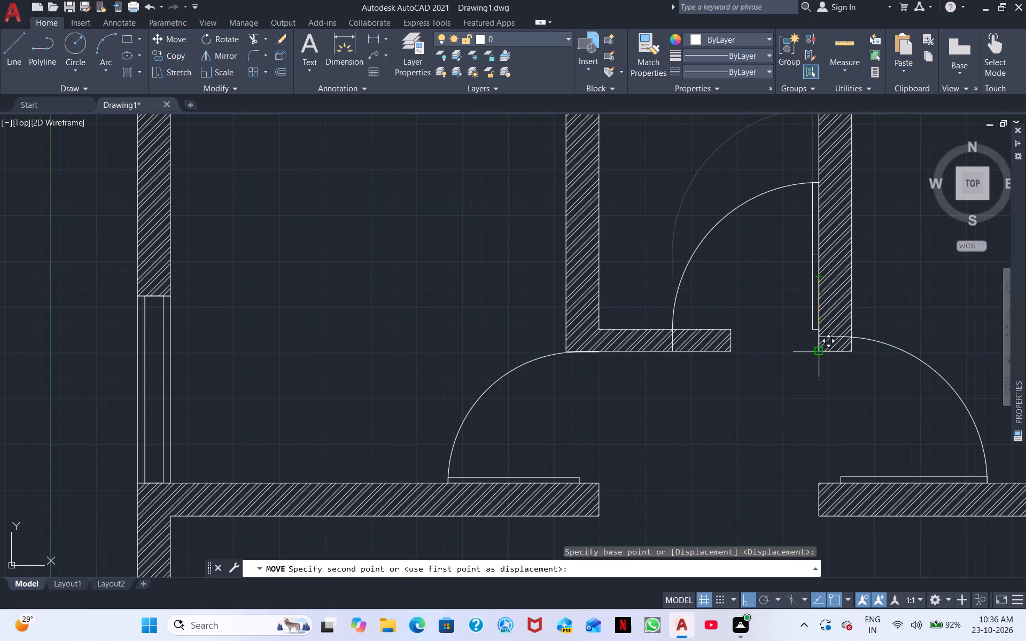
{"action": "left_click", "coordinate": [817, 355]}
Scale down the north-middle room's door about its hinge-side corner so it spans only the opening to the short partition's end.
{"action": "right_click", "coordinate": [799, 379]}
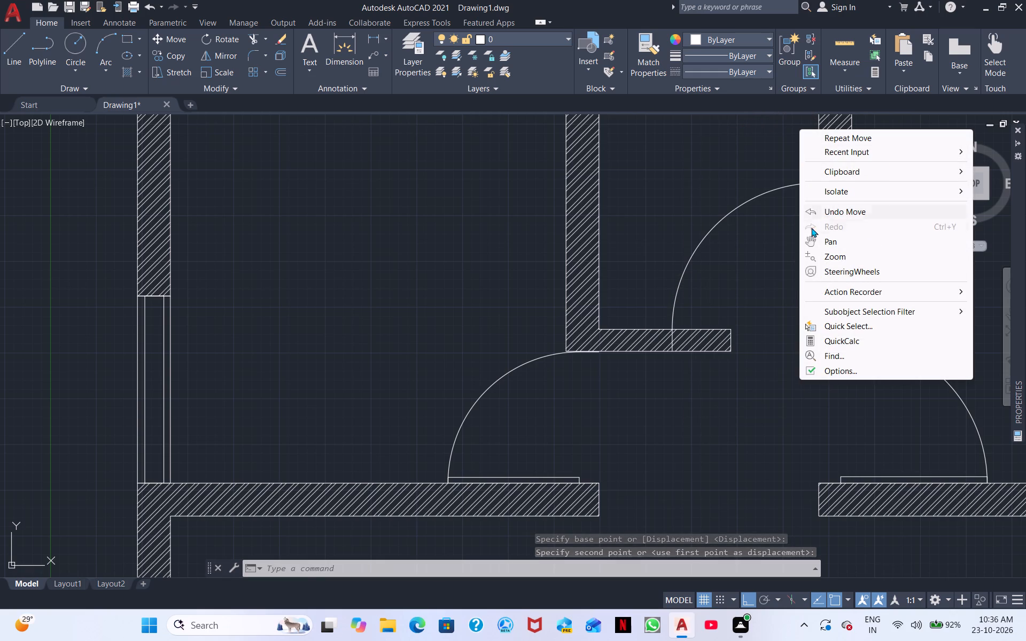
{"action": "left_click", "coordinate": [734, 177]}
{"action": "left_click", "coordinate": [738, 225]}
{"action": "left_click_drag", "start_coordinate": [742, 223], "coordinate": [736, 200]}
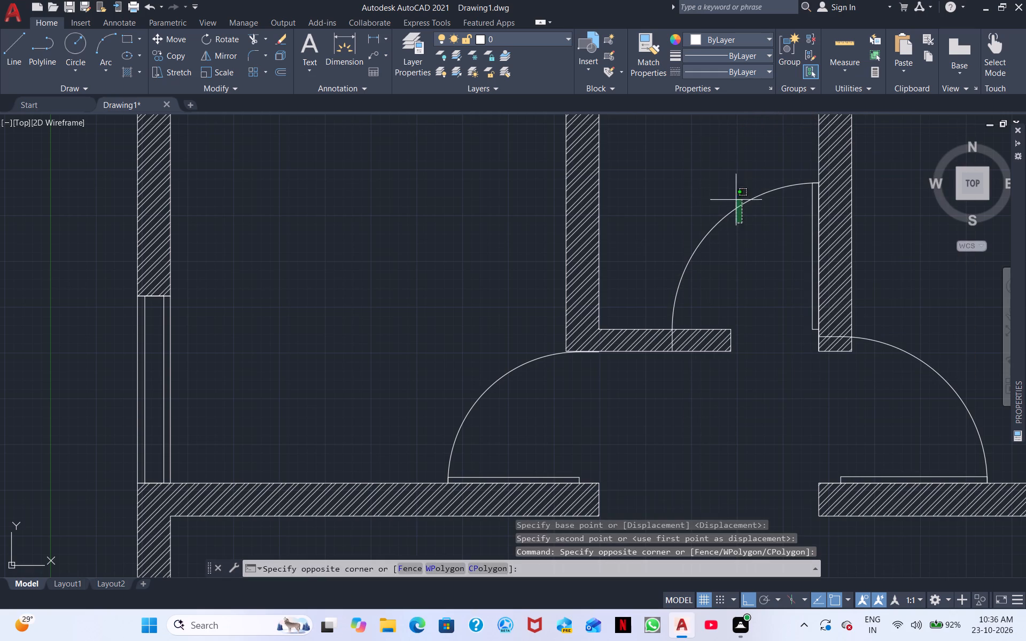
{"action": "left_click_drag", "start_coordinate": [736, 200], "coordinate": [732, 194]}
{"action": "left_click", "coordinate": [729, 188]}
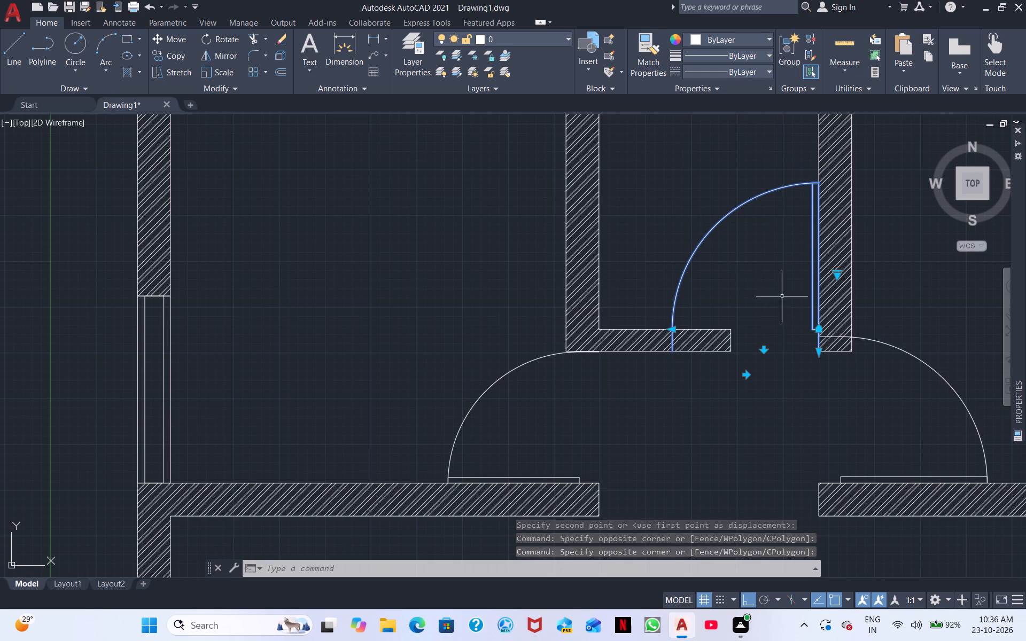
{"action": "right_click", "coordinate": [774, 332]}
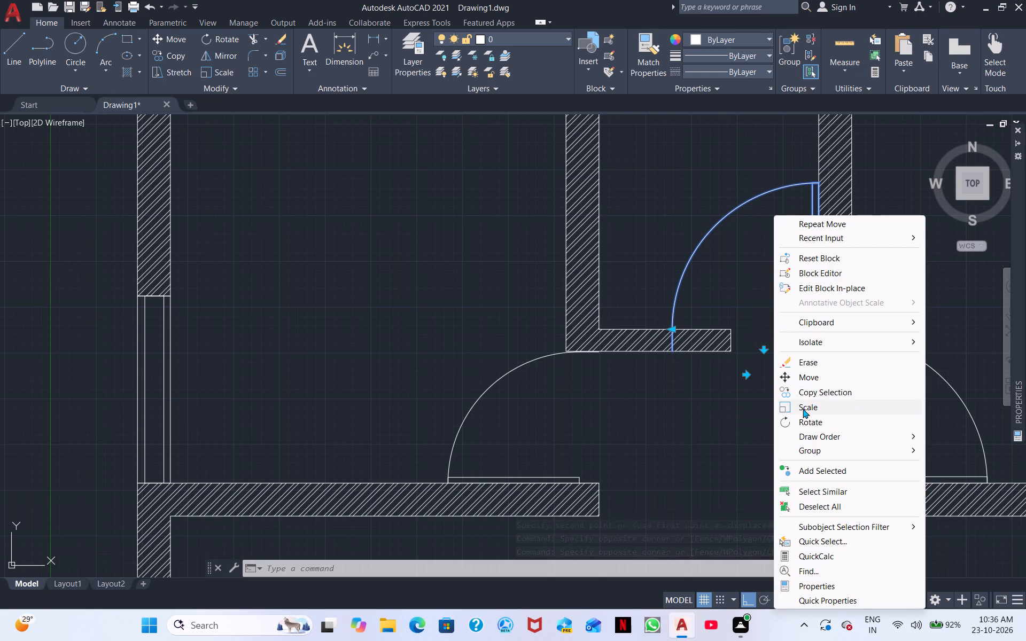
{"action": "left_click", "coordinate": [803, 409]}
{"action": "left_click", "coordinate": [820, 352]}
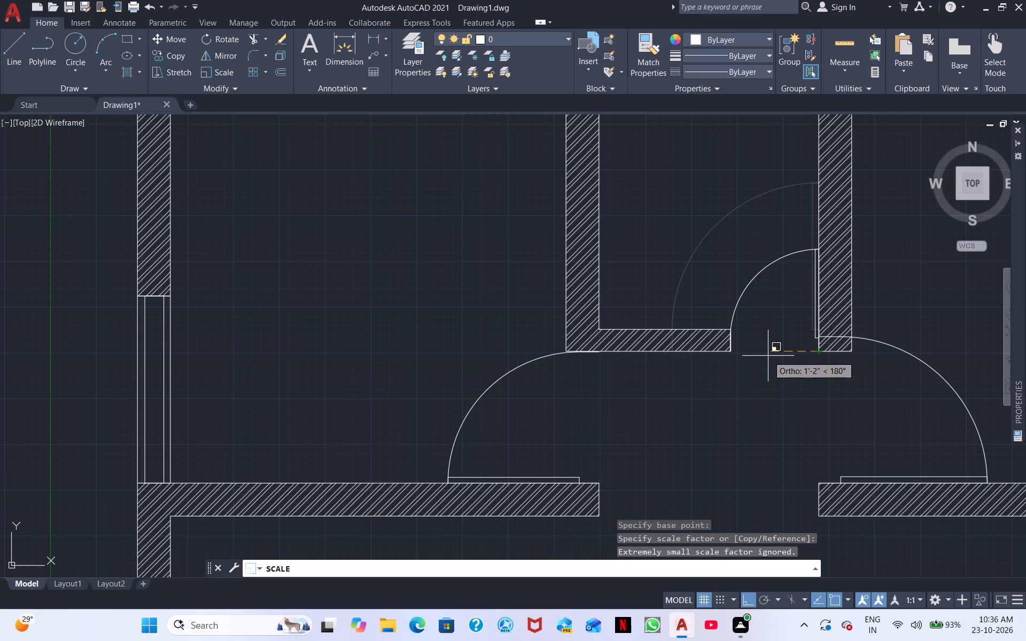
{"action": "left_click", "coordinate": [768, 356]}
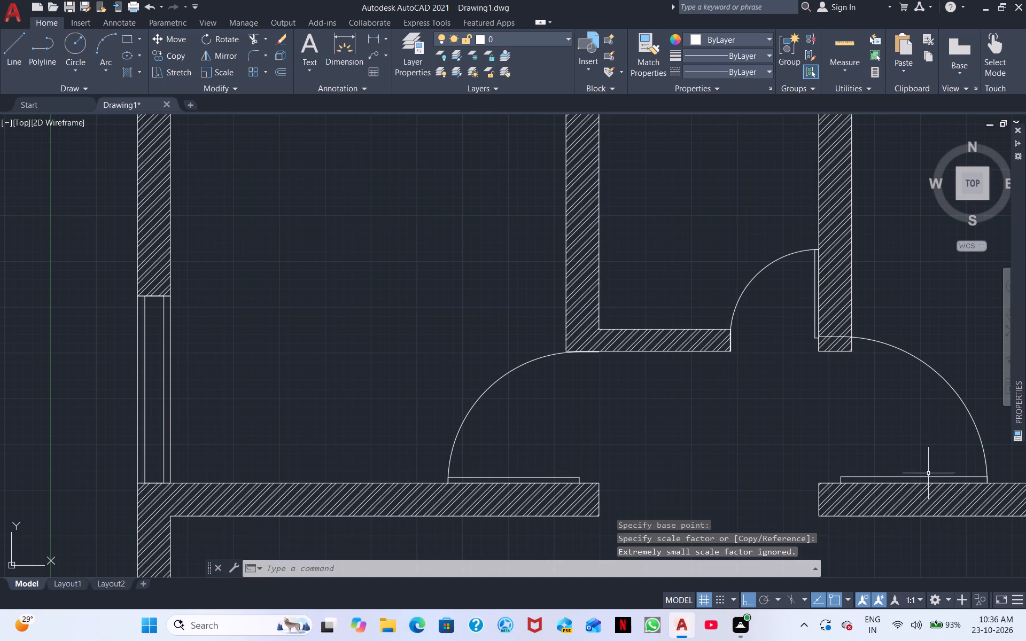
Scale down the north-east room's door about its west end so its swing meets the south end of the partition opposite.
{"action": "left_click", "coordinate": [926, 477]}
{"action": "right_click", "coordinate": [938, 404]}
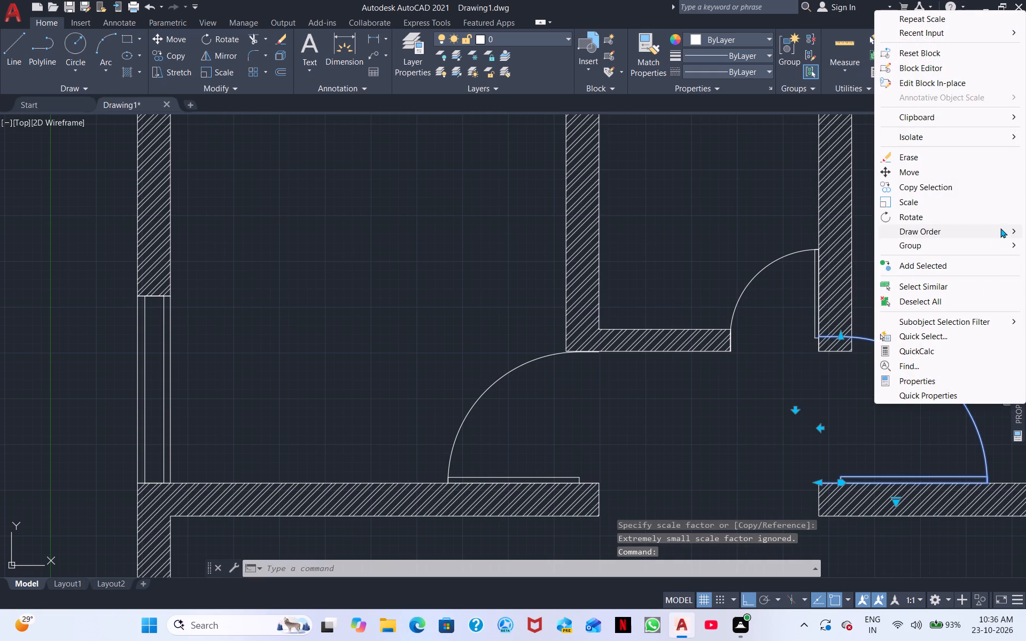
{"action": "left_click", "coordinate": [941, 202]}
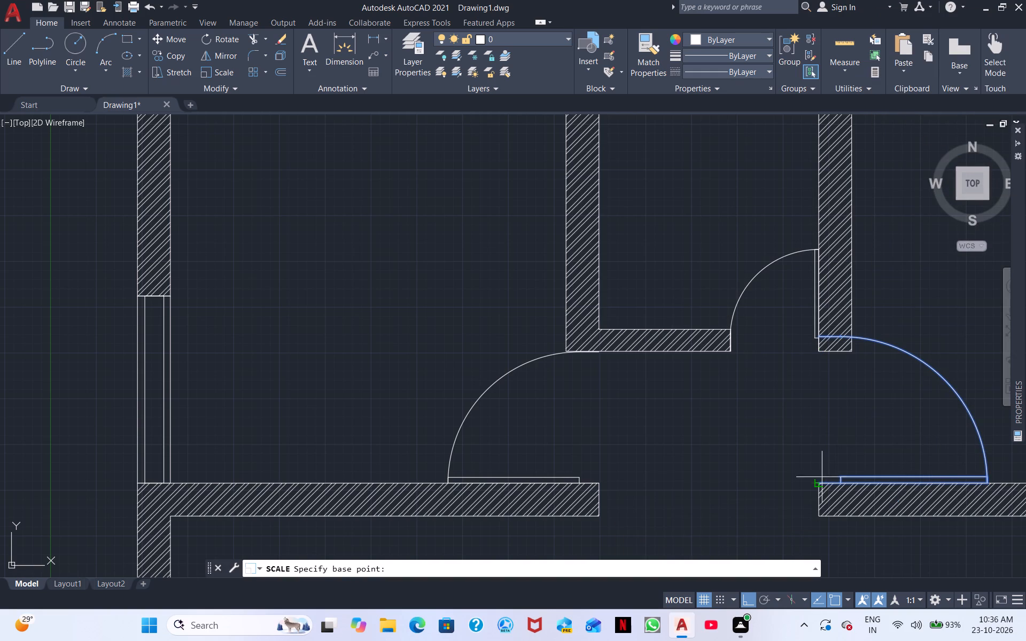
{"action": "left_click", "coordinate": [819, 480]}
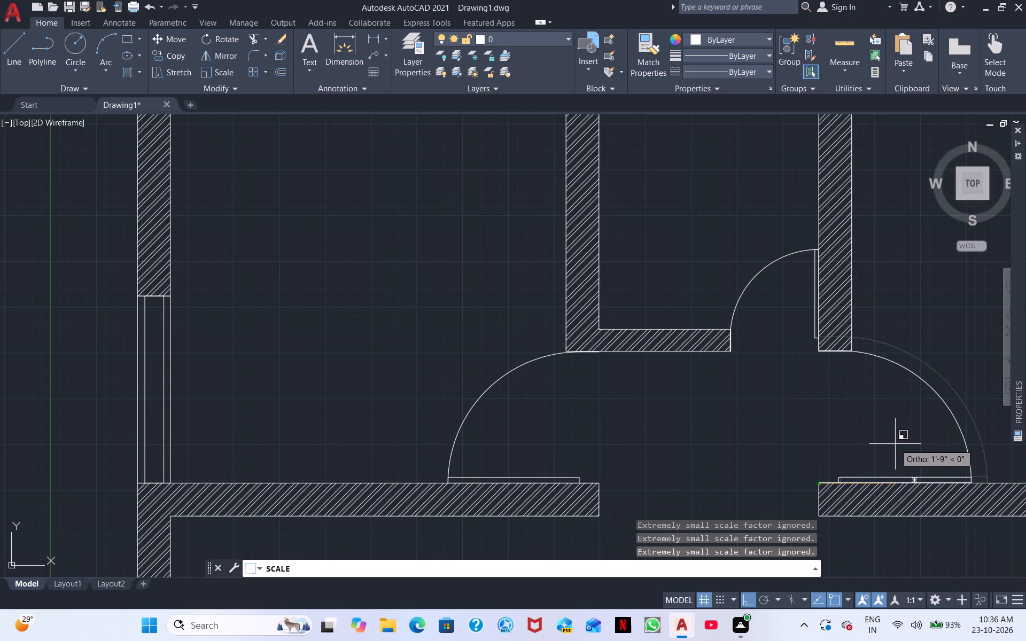
{"action": "left_click", "coordinate": [895, 444]}
Move the south-west room's door straight north so its hinge end meets the top west corner of the room's east wall.
{"action": "scroll", "coordinate": [834, 454], "scroll_direction": "down", "scroll_amount": 2}
{"action": "middle_click_drag", "start_coordinate": [821, 461], "coordinate": [810, 283]}
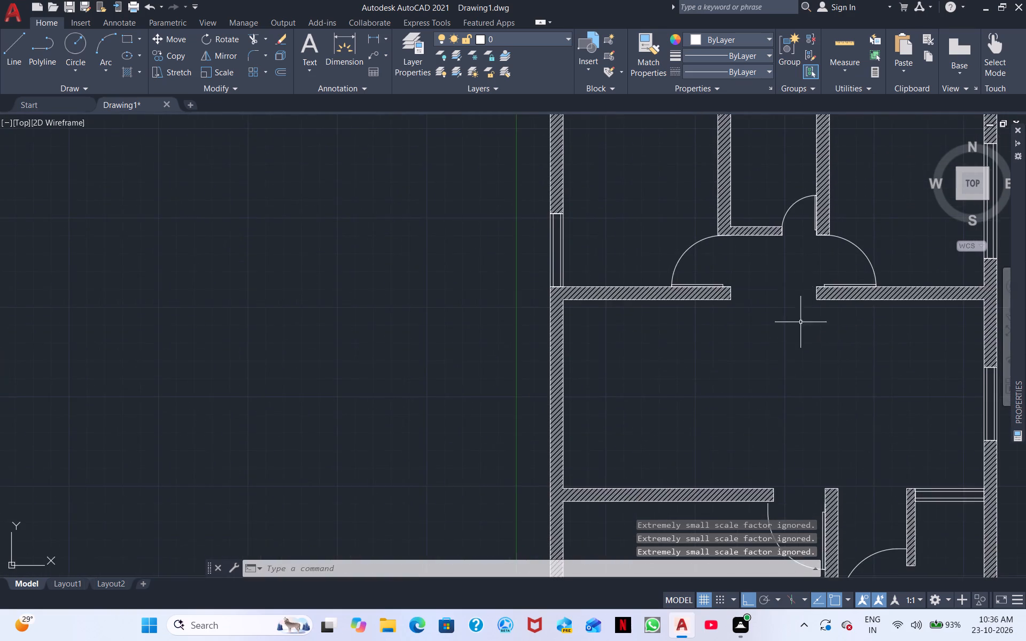
{"action": "scroll", "coordinate": [785, 384], "scroll_direction": "down", "scroll_amount": 1}
{"action": "middle_click_drag", "start_coordinate": [782, 408], "coordinate": [712, 380]}
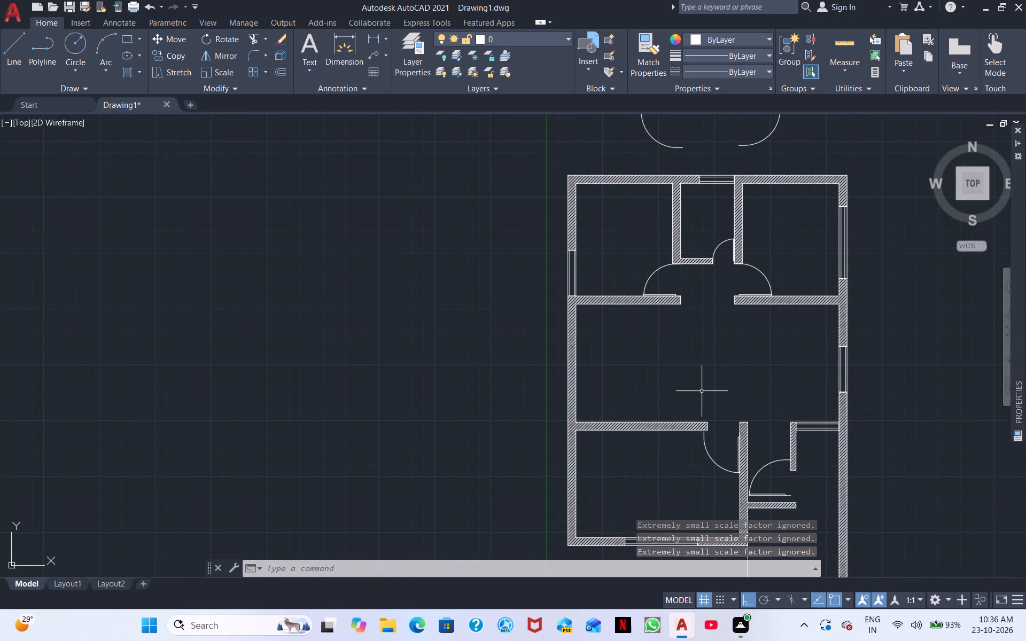
{"action": "middle_click_drag", "start_coordinate": [702, 391], "coordinate": [782, 378]}
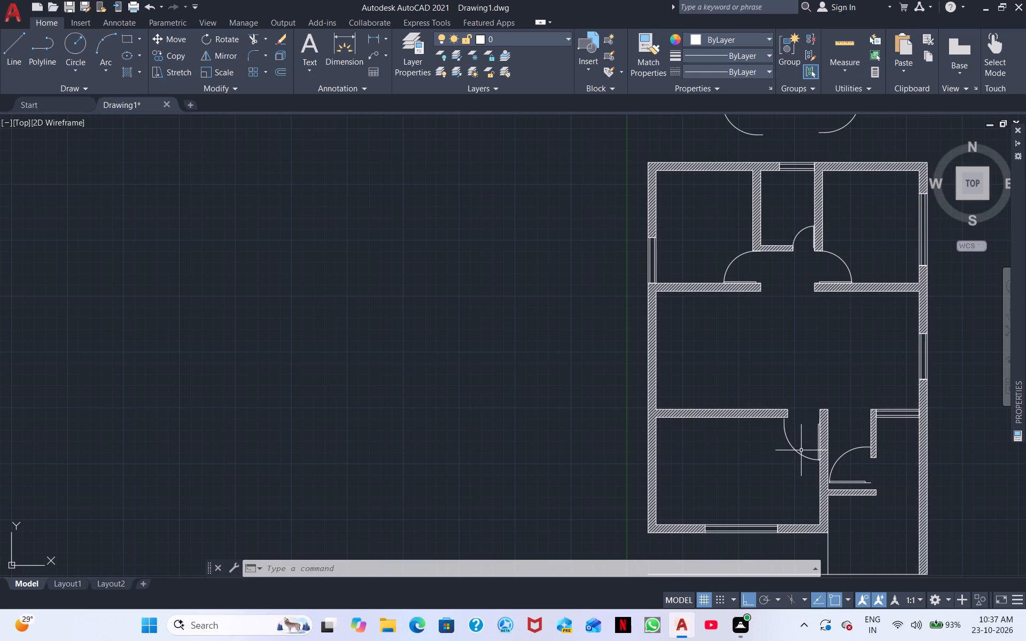
{"action": "left_click", "coordinate": [801, 450]}
{"action": "left_click", "coordinate": [788, 448]}
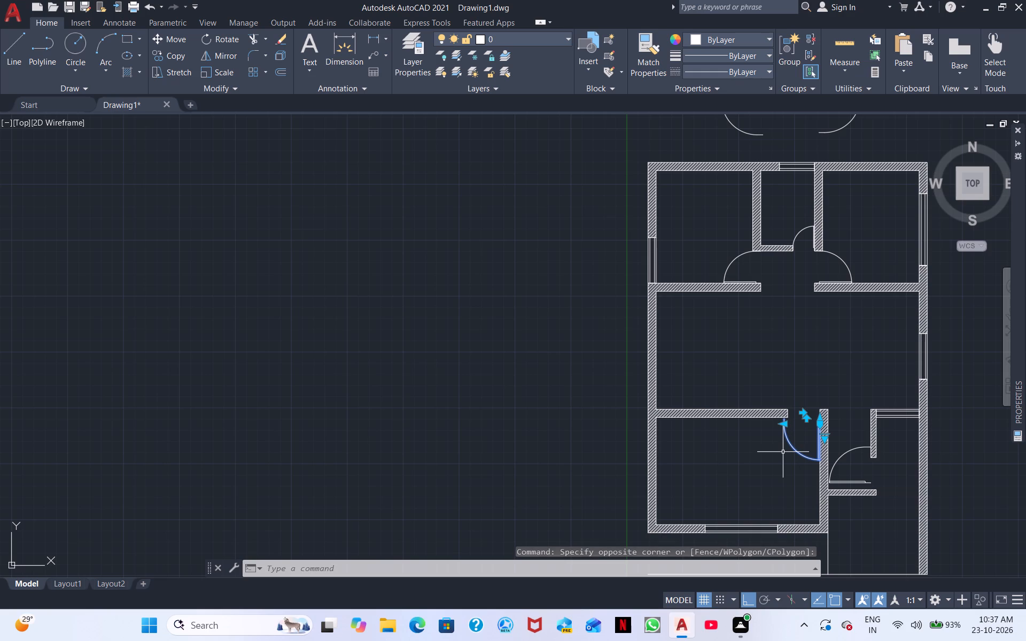
{"action": "right_click", "coordinate": [786, 449]}
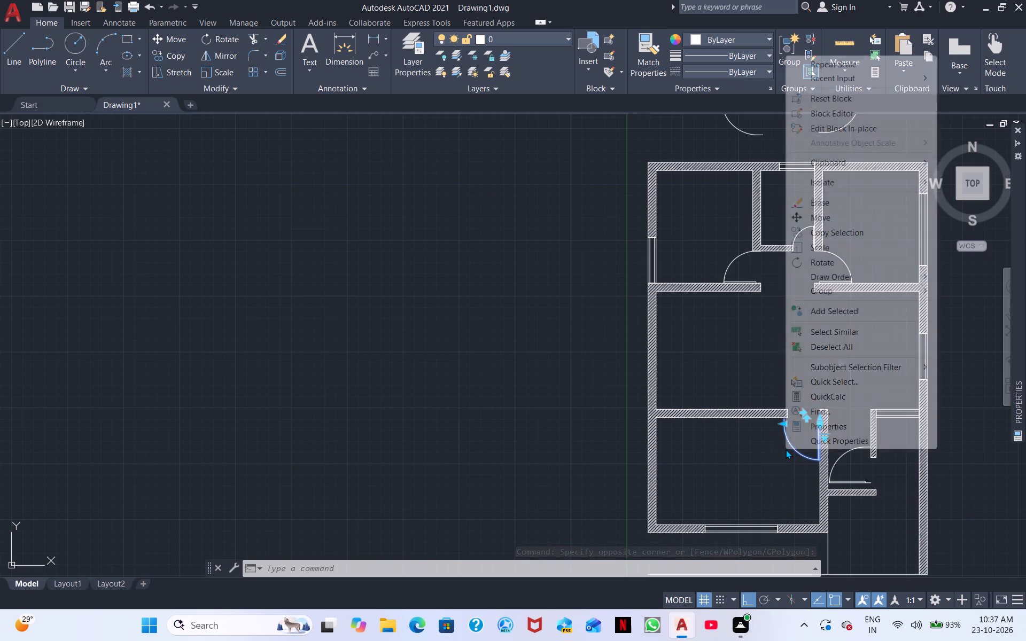
{"action": "left_click", "coordinate": [834, 218]}
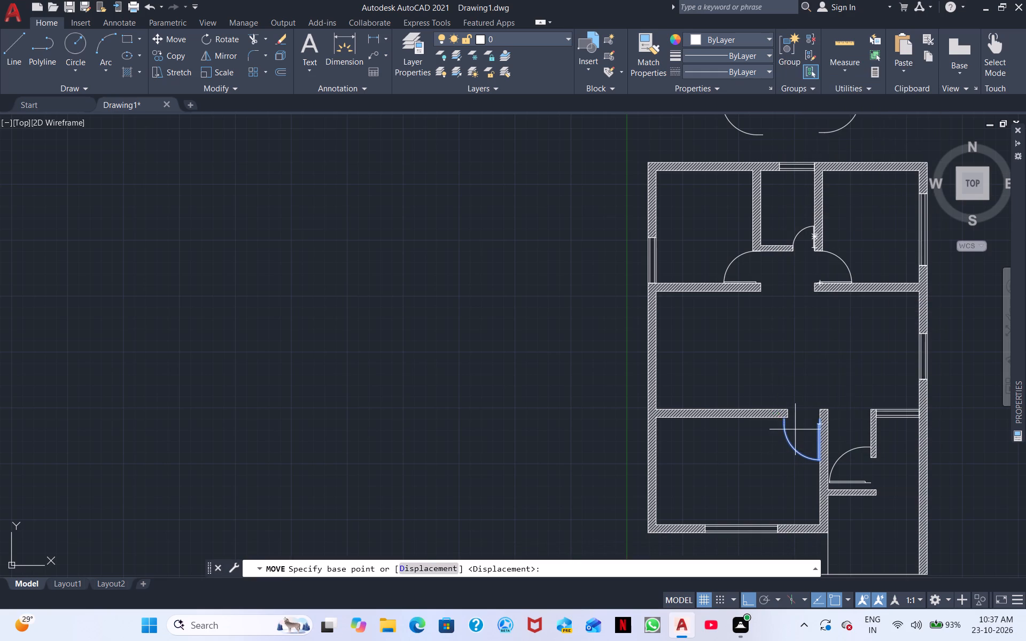
{"action": "scroll", "coordinate": [795, 429], "scroll_direction": "up", "scroll_amount": 4}
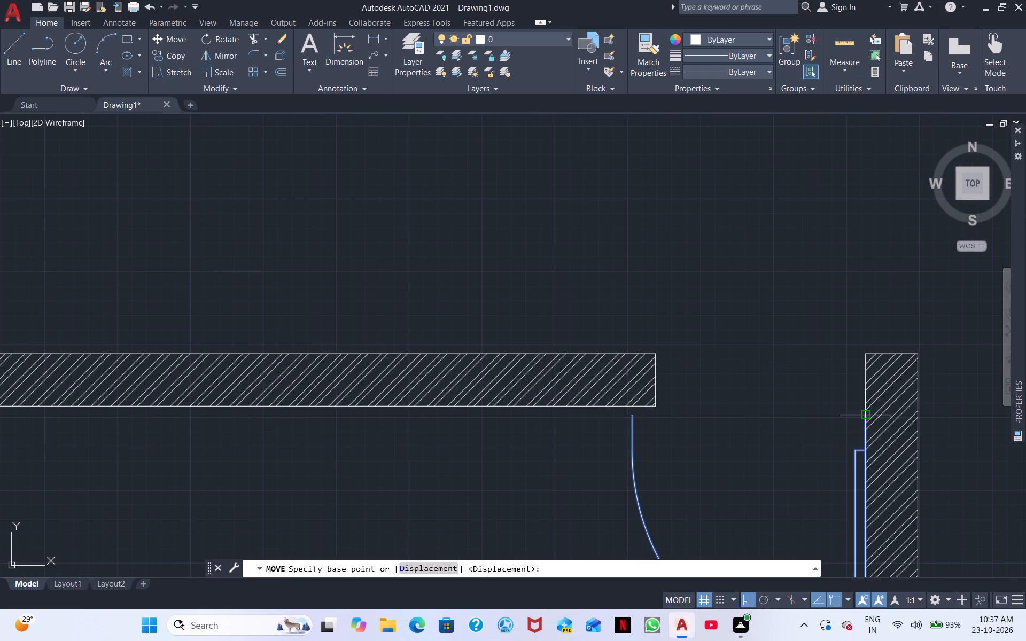
{"action": "left_click", "coordinate": [867, 417]}
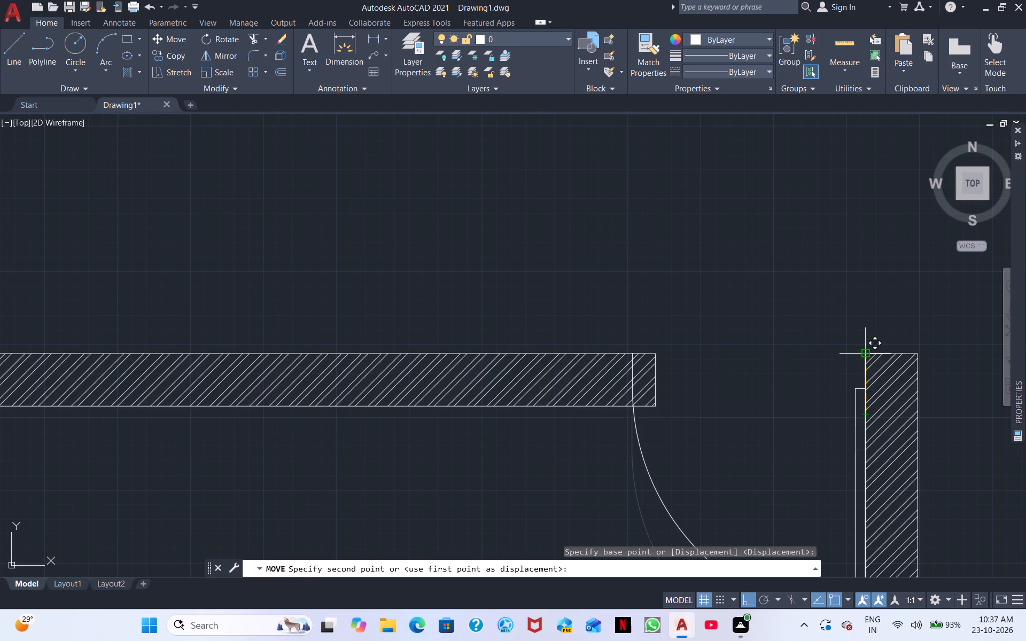
{"action": "left_click", "coordinate": [868, 356]}
Move the door of the small room east of the south-west room onto its south partition, meeting the partition's upper east corner.
{"action": "scroll", "coordinate": [955, 384], "scroll_direction": "down", "scroll_amount": 2}
{"action": "middle_click_drag", "start_coordinate": [985, 394], "coordinate": [612, 340]}
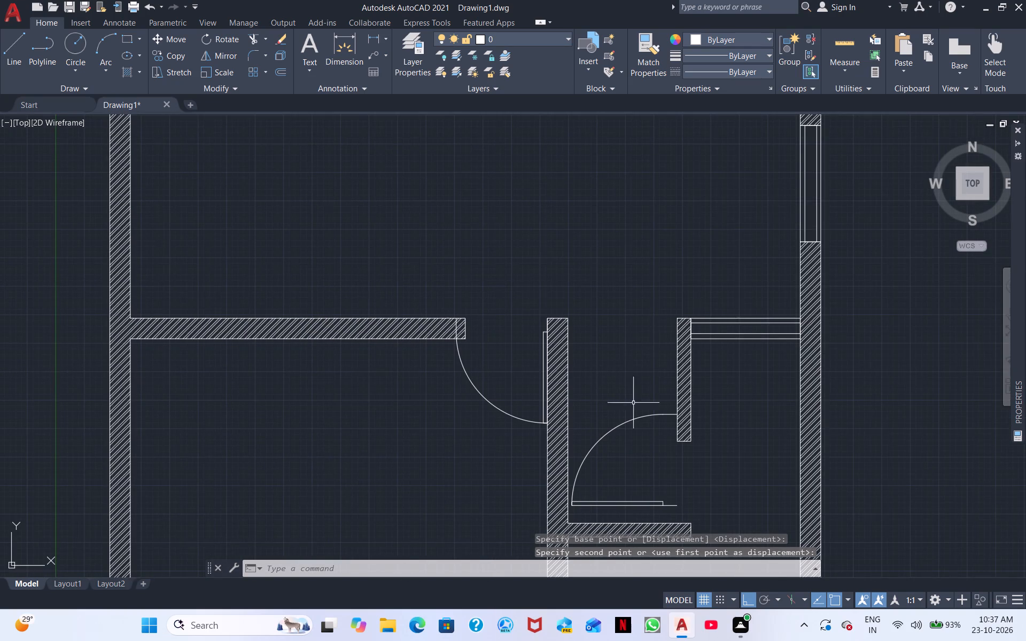
{"action": "scroll", "coordinate": [634, 441], "scroll_direction": "down", "scroll_amount": 2}
{"action": "left_click", "coordinate": [642, 465]}
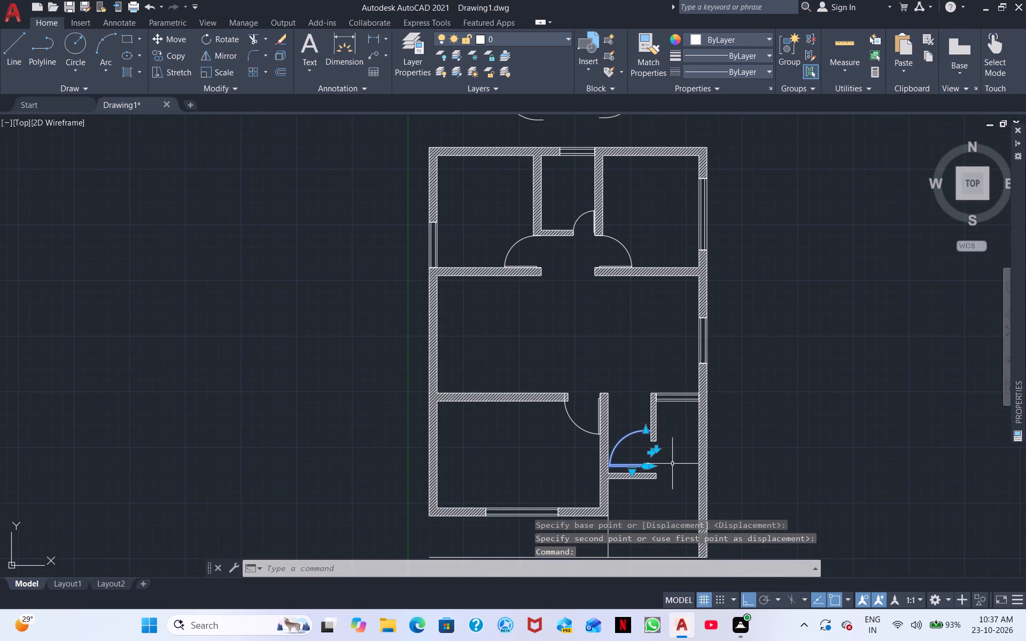
{"action": "right_click", "coordinate": [678, 464]}
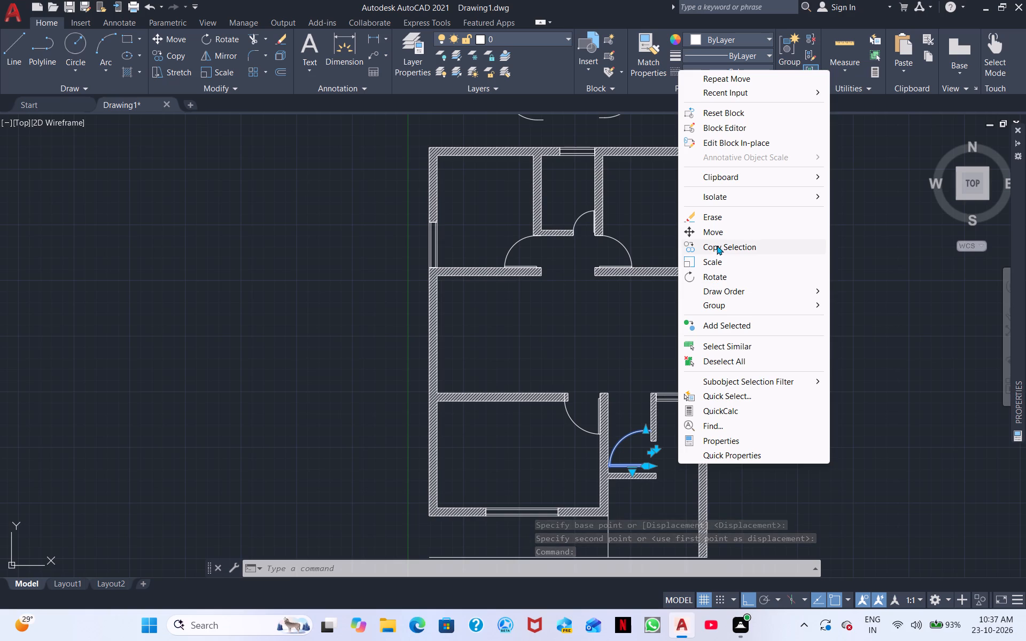
{"action": "left_click", "coordinate": [720, 232]}
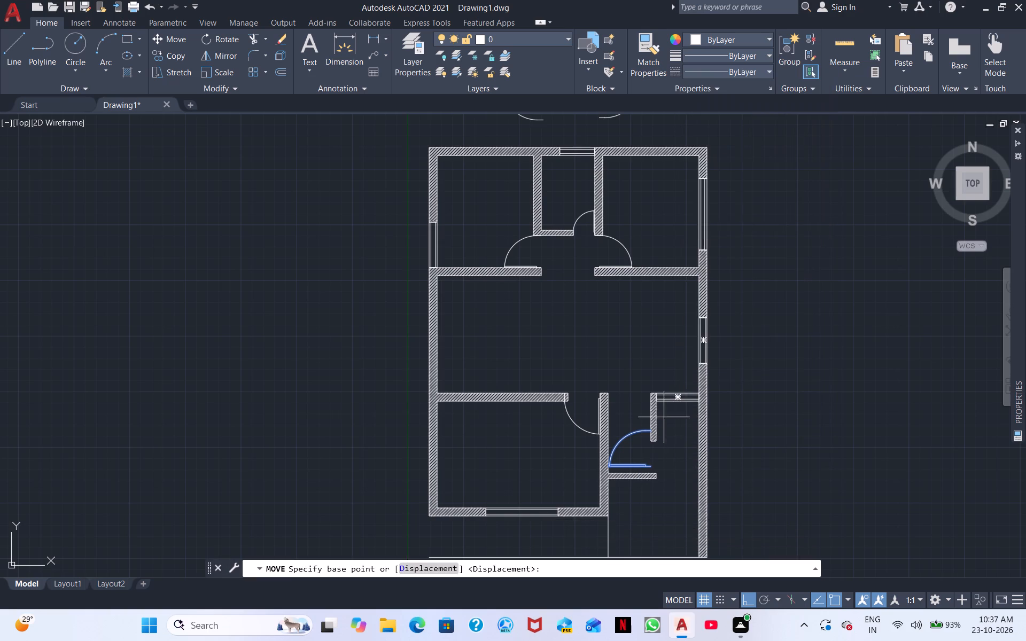
{"action": "scroll", "coordinate": [660, 429], "scroll_direction": "up", "scroll_amount": 2}
{"action": "middle_click_drag", "start_coordinate": [666, 476], "coordinate": [624, 348]}
{"action": "left_click", "coordinate": [595, 394]}
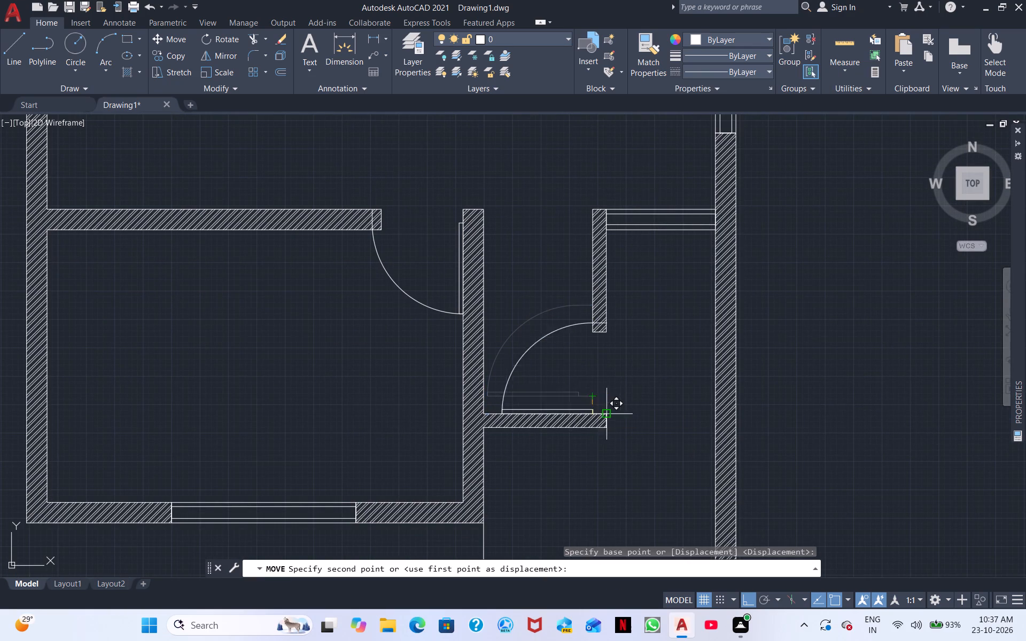
{"action": "scroll", "coordinate": [610, 411], "scroll_direction": "up", "scroll_amount": 4}
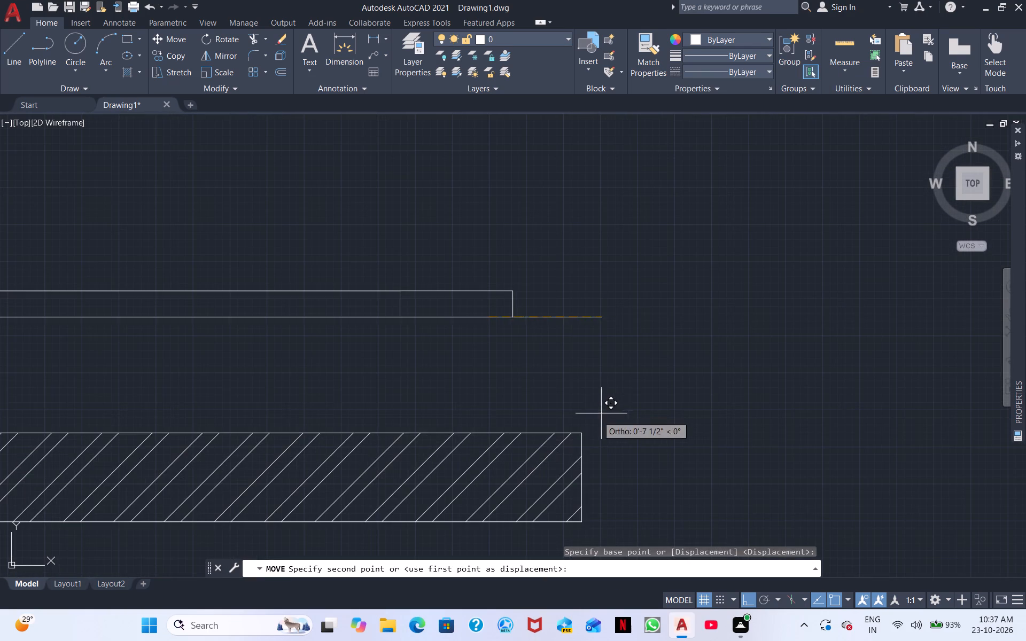
{"action": "left_click", "coordinate": [582, 431]}
{"action": "scroll", "coordinate": [589, 425], "scroll_direction": "down", "scroll_amount": 2}
{"action": "scroll", "coordinate": [667, 377], "scroll_direction": "down", "scroll_amount": 2}
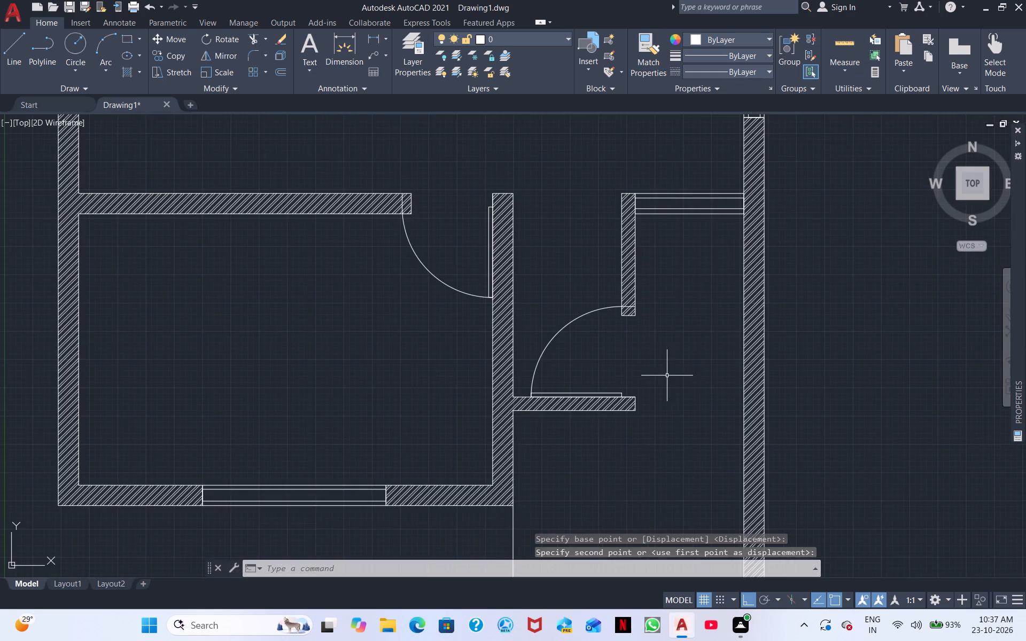
Scale down the south-west room's door about the east wall's upper west corner so its swing meets the north wall's end.
{"action": "middle_click_drag", "start_coordinate": [647, 437], "coordinate": [650, 268]}
{"action": "scroll", "coordinate": [650, 295], "scroll_direction": "down", "scroll_amount": 1}
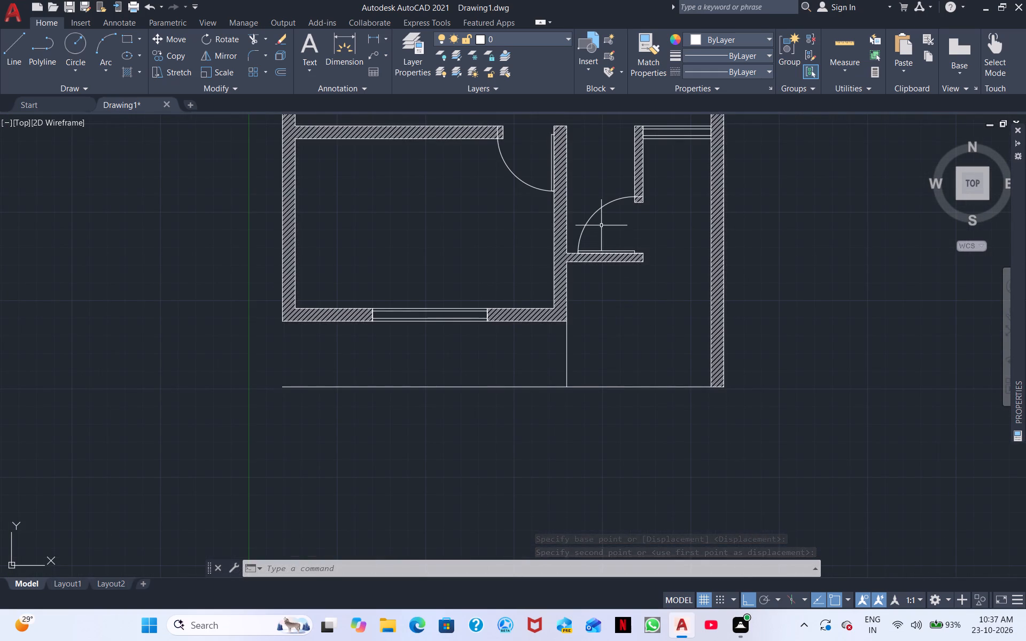
{"action": "left_click", "coordinate": [526, 181]}
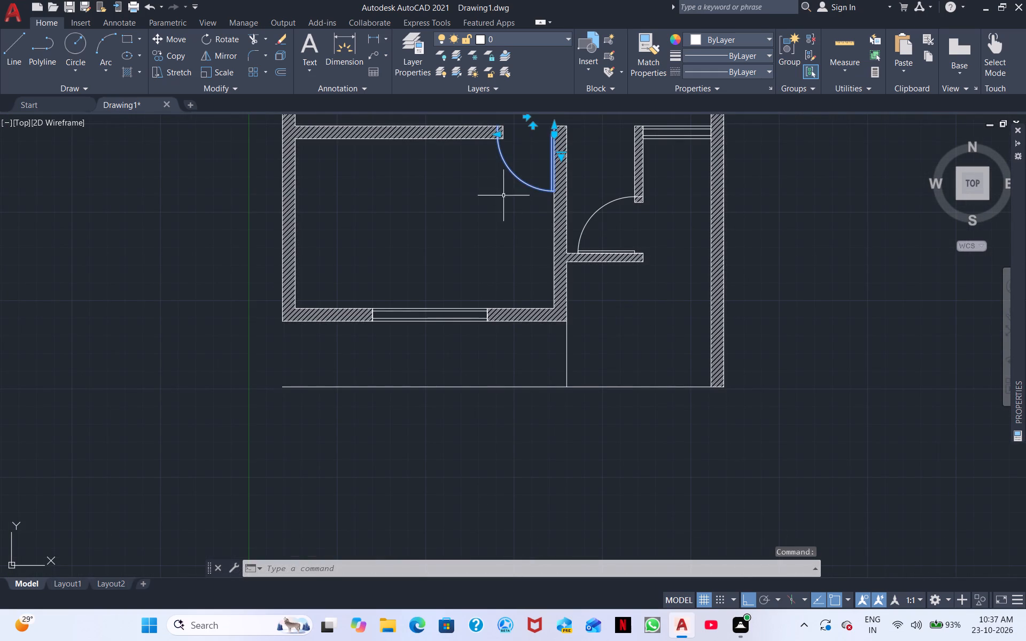
{"action": "right_click", "coordinate": [476, 225]}
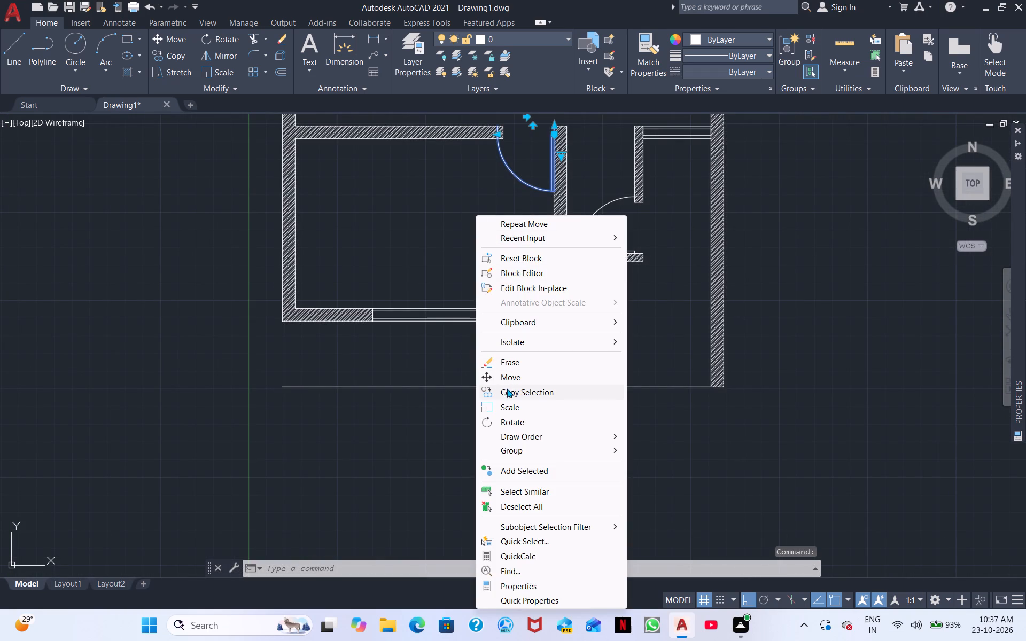
{"action": "left_click", "coordinate": [506, 409]}
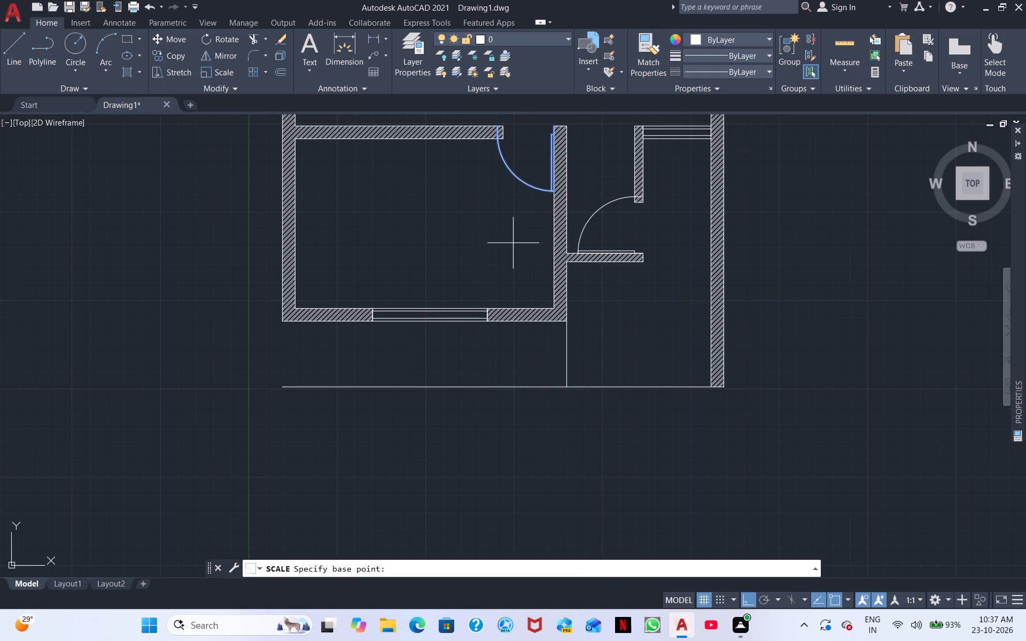
{"action": "middle_click_drag", "start_coordinate": [516, 221], "coordinate": [423, 362]}
{"action": "scroll", "coordinate": [450, 273], "scroll_direction": "up", "scroll_amount": 4}
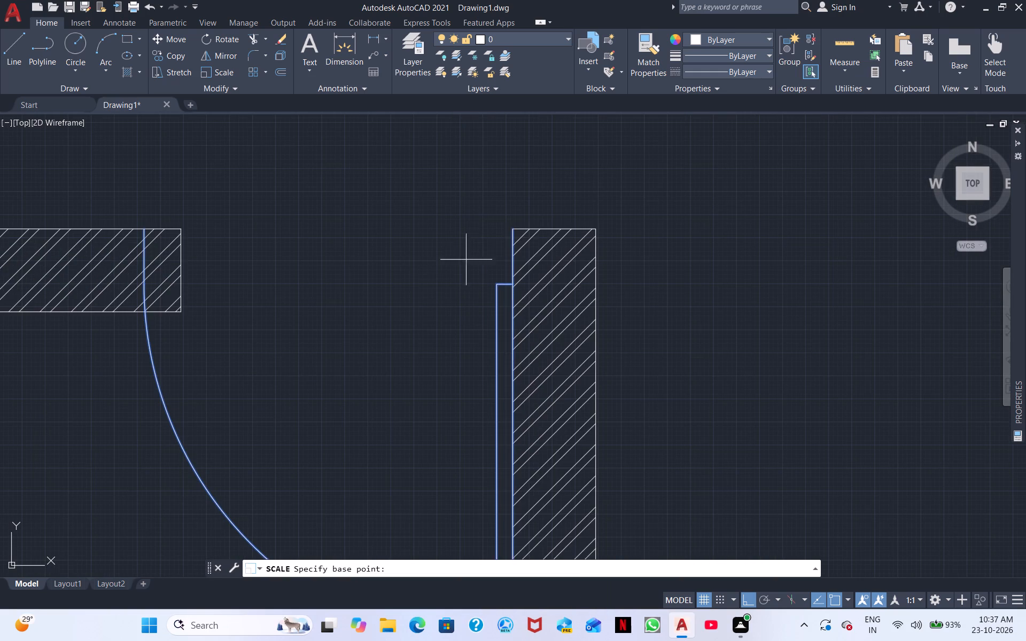
{"action": "left_click", "coordinate": [511, 231]}
{"action": "middle_click_drag", "start_coordinate": [394, 250], "coordinate": [398, 250]}
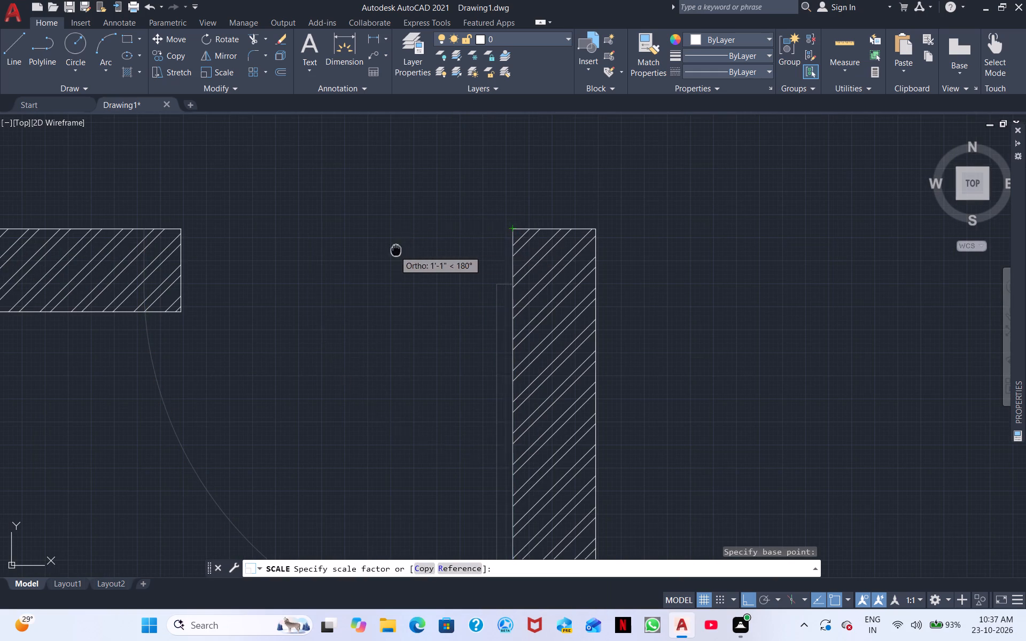
{"action": "middle_click_drag", "start_coordinate": [398, 250], "coordinate": [689, 298]}
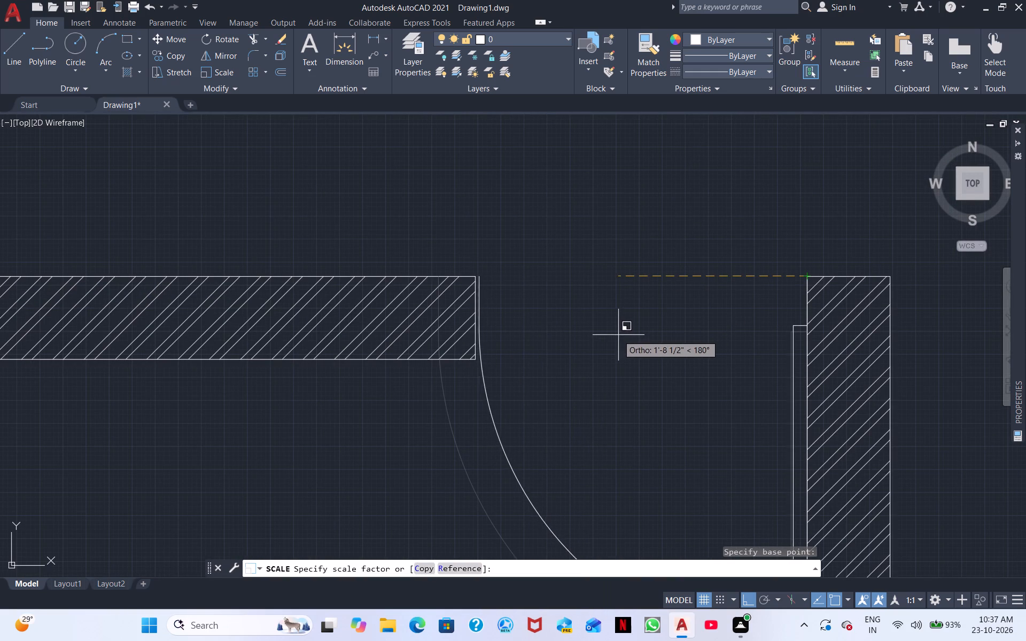
{"action": "left_click", "coordinate": [616, 337]}
{"action": "scroll", "coordinate": [628, 364], "scroll_direction": "down", "scroll_amount": 1}
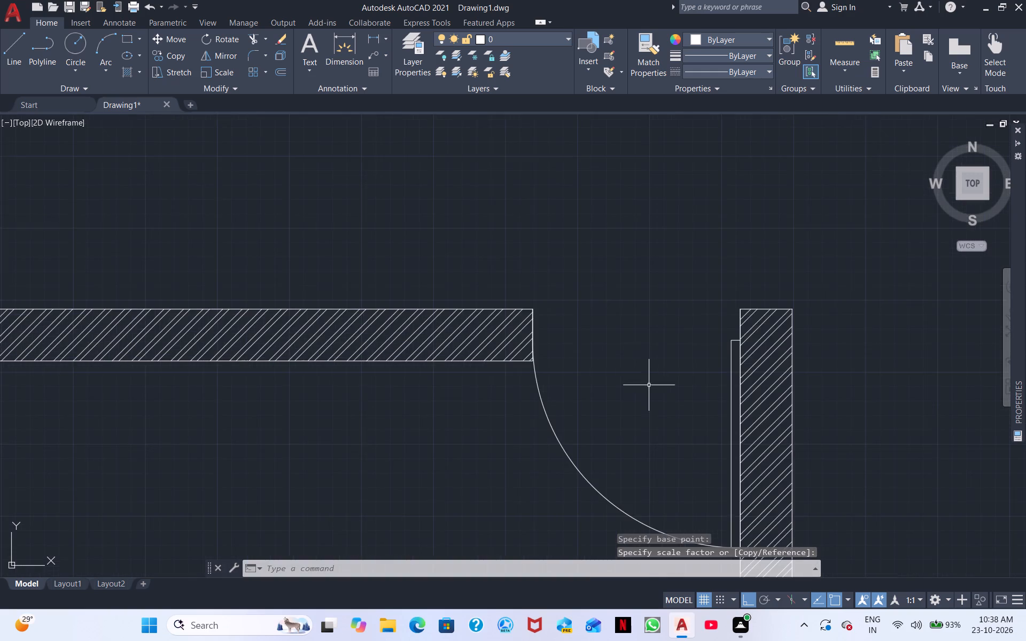
Scale down the neighbouring small room's door about its south partition's upper east corner so its swing meets the short partition's south end.
{"action": "middle_click_drag", "start_coordinate": [649, 385], "coordinate": [442, 174]}
{"action": "scroll", "coordinate": [439, 179], "scroll_direction": "down", "scroll_amount": 1}
{"action": "left_click_drag", "start_coordinate": [645, 337], "coordinate": [634, 306]}
{"action": "left_click", "coordinate": [621, 286]}
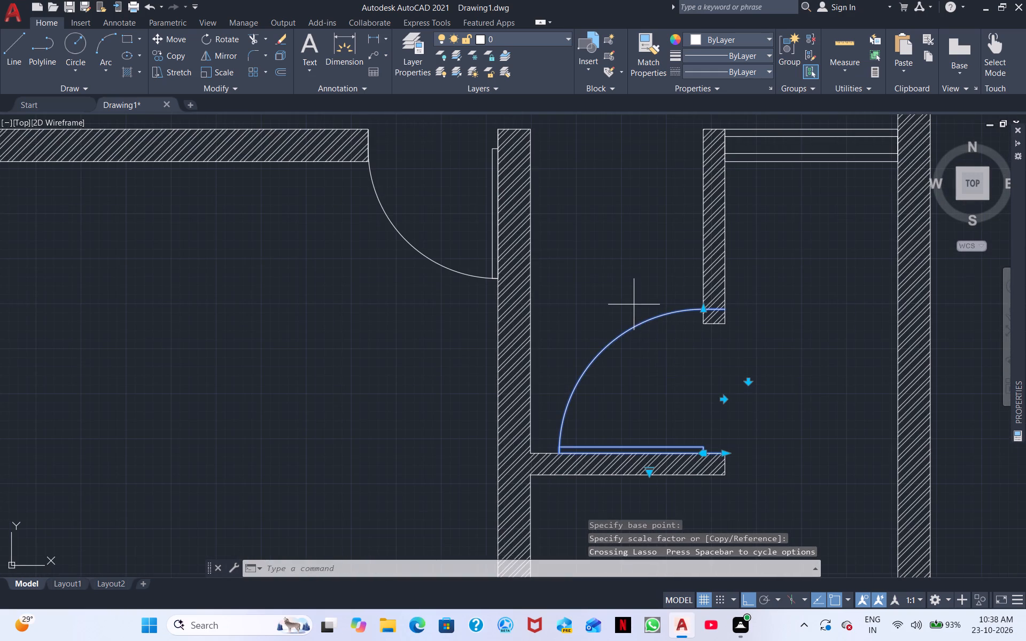
{"action": "right_click", "coordinate": [617, 292]}
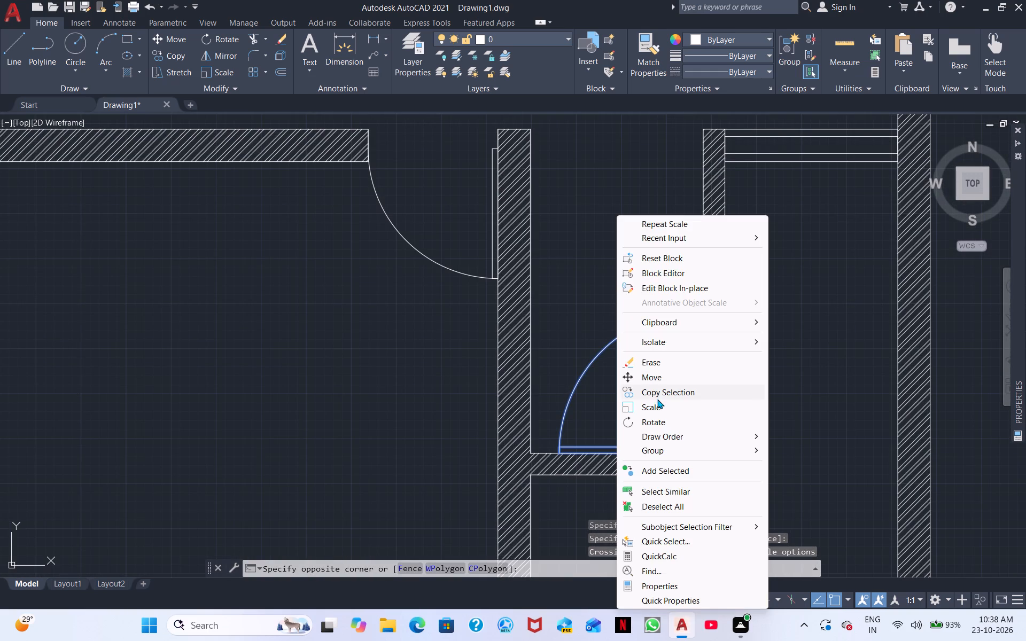
{"action": "left_click", "coordinate": [656, 403]}
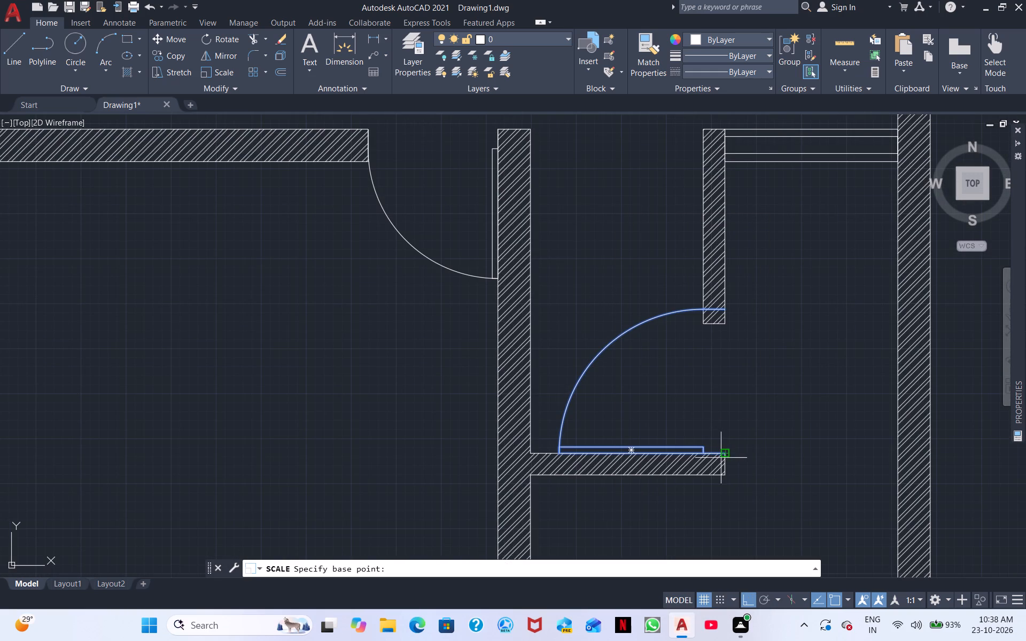
{"action": "left_click", "coordinate": [722, 455]}
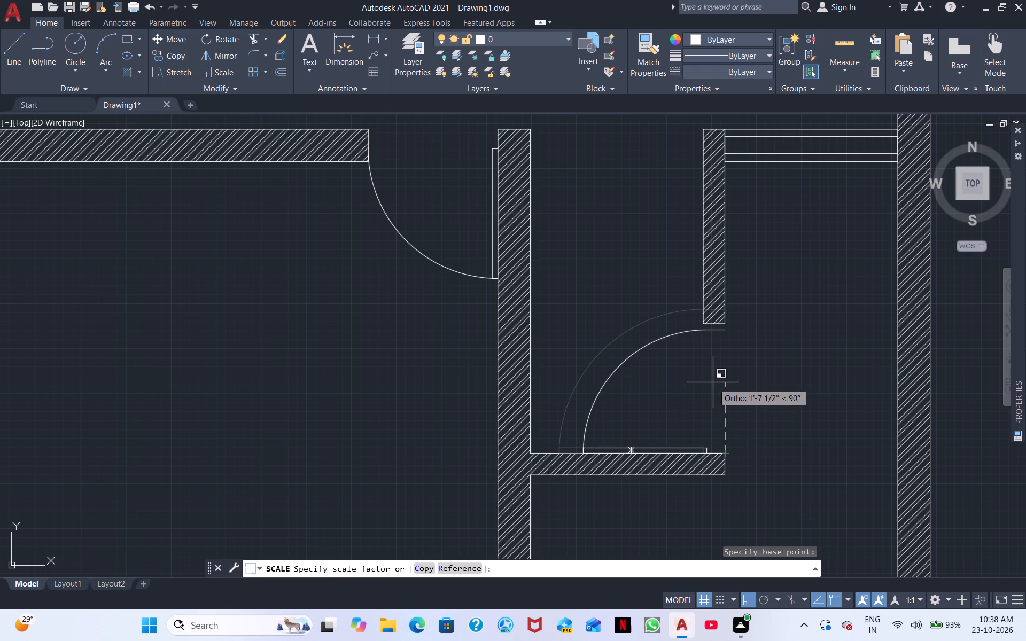
{"action": "left_click", "coordinate": [716, 379]}
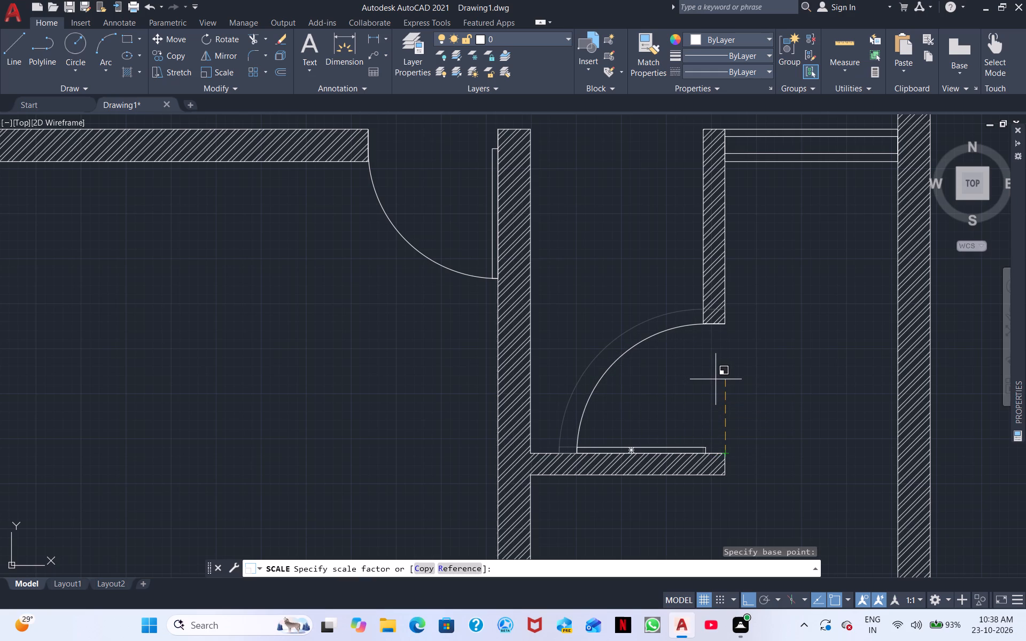
Examine the whole floor plan, checking the fitted doors and the room layout from north to south.
{"action": "middle_click_drag", "start_coordinate": [741, 384], "coordinate": [741, 318]}
{"action": "scroll", "coordinate": [741, 318], "scroll_direction": "down", "scroll_amount": 2}
{"action": "scroll", "coordinate": [734, 397], "scroll_direction": "down", "scroll_amount": 1}
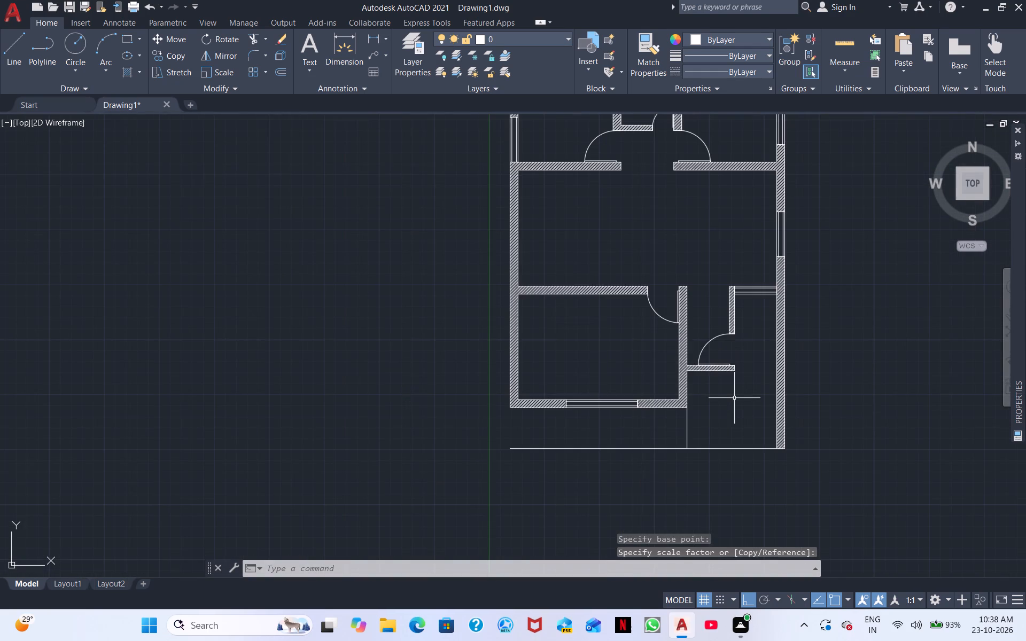
{"action": "middle_click_drag", "start_coordinate": [734, 398], "coordinate": [532, 525]}
{"action": "middle_click_drag", "start_coordinate": [644, 393], "coordinate": [646, 466]}
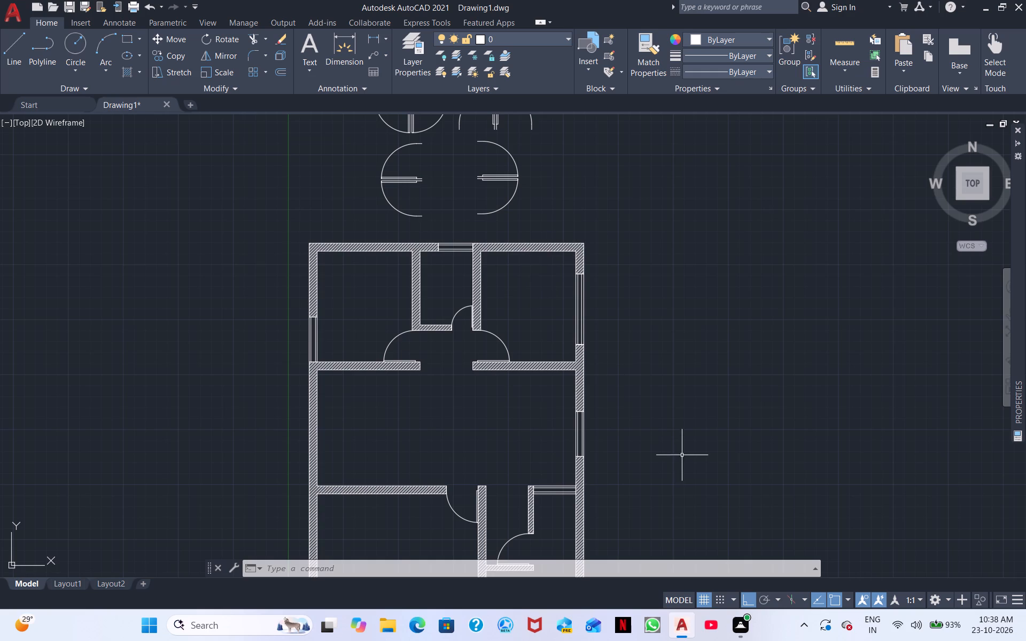
{"action": "middle_click_drag", "start_coordinate": [482, 427], "coordinate": [482, 335]}
{"action": "middle_click_drag", "start_coordinate": [519, 372], "coordinate": [510, 323]}
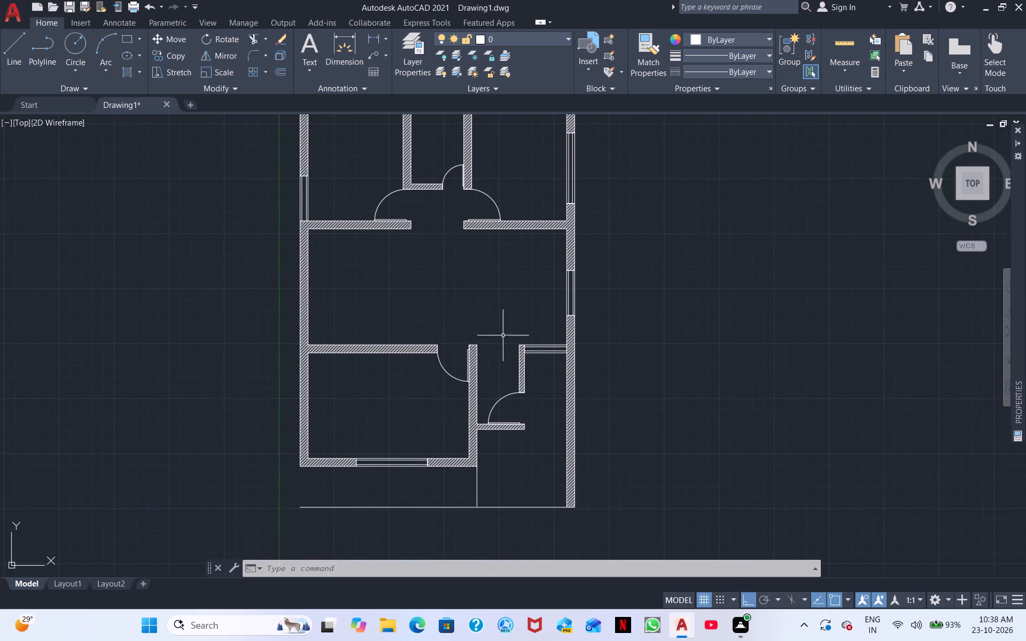
{"action": "middle_click_drag", "start_coordinate": [445, 365], "coordinate": [568, 352]}
{"action": "scroll", "coordinate": [568, 352], "scroll_direction": "down", "scroll_amount": 1}
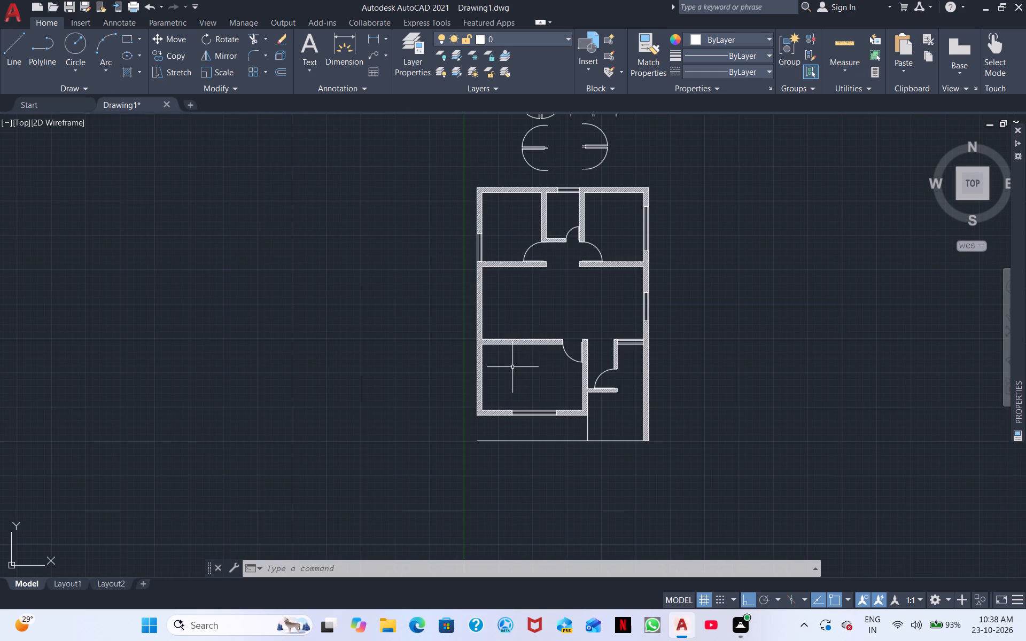
Draw a 4' line east from the west wall's inner face in the central hall, about 3" south of its north wall.
{"action": "scroll", "coordinate": [531, 318], "scroll_direction": "up", "scroll_amount": 2}
{"action": "middle_click_drag", "start_coordinate": [531, 318], "coordinate": [558, 317]}
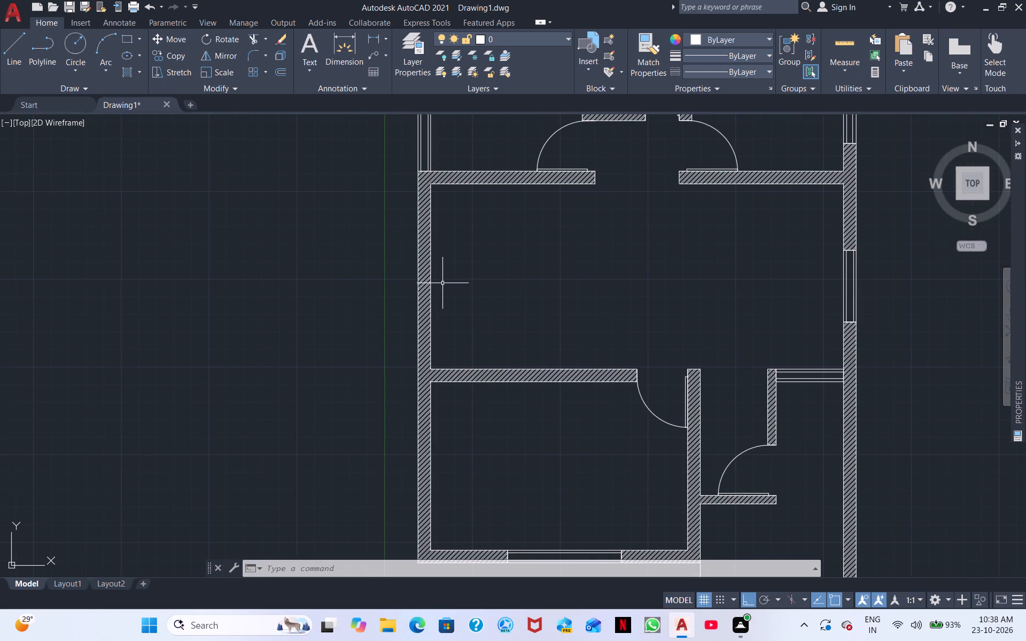
{"action": "left_click", "coordinate": [22, 53]}
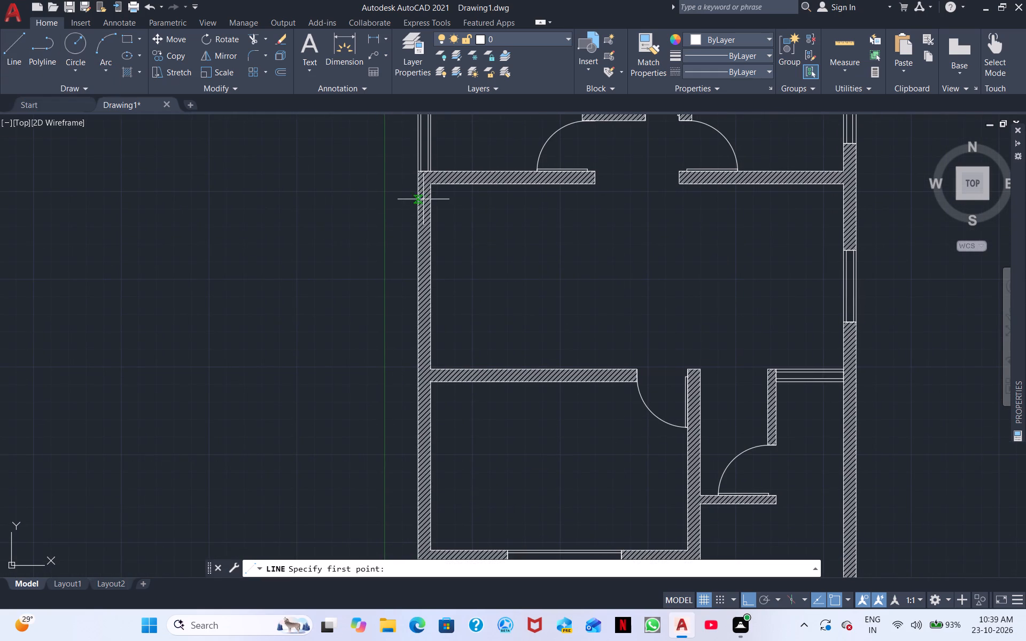
{"action": "scroll", "coordinate": [423, 199], "scroll_direction": "up", "scroll_amount": 3}
{"action": "left_click", "coordinate": [449, 155]}
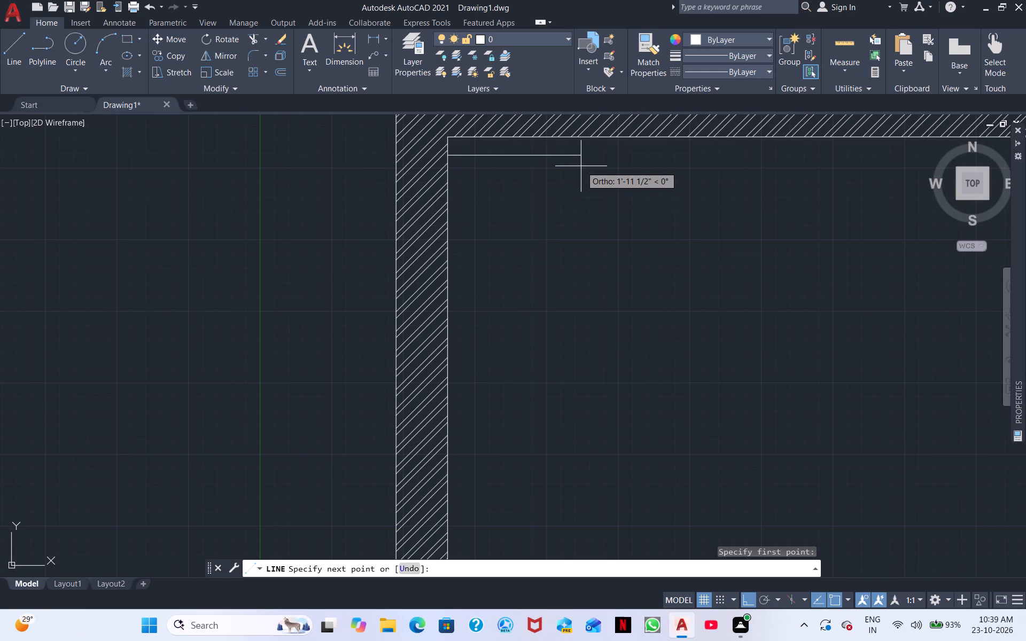
{"action": "type", "text": "4'"}
{"action": "key", "text": "Return"}
{"action": "scroll", "coordinate": [570, 172], "scroll_direction": "down", "scroll_amount": 2}
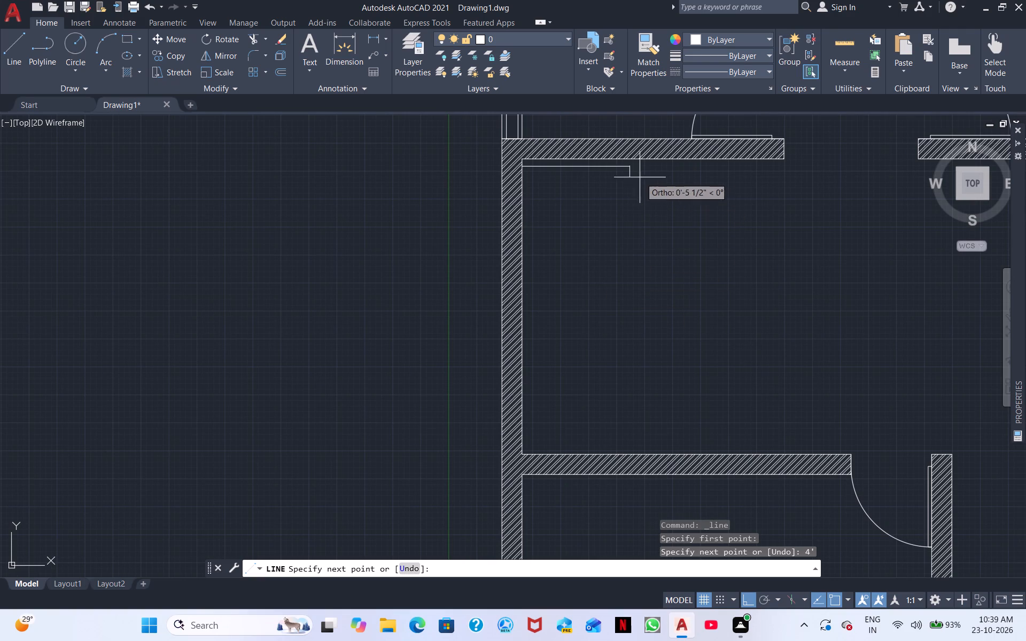
{"action": "key", "text": "Escape"}
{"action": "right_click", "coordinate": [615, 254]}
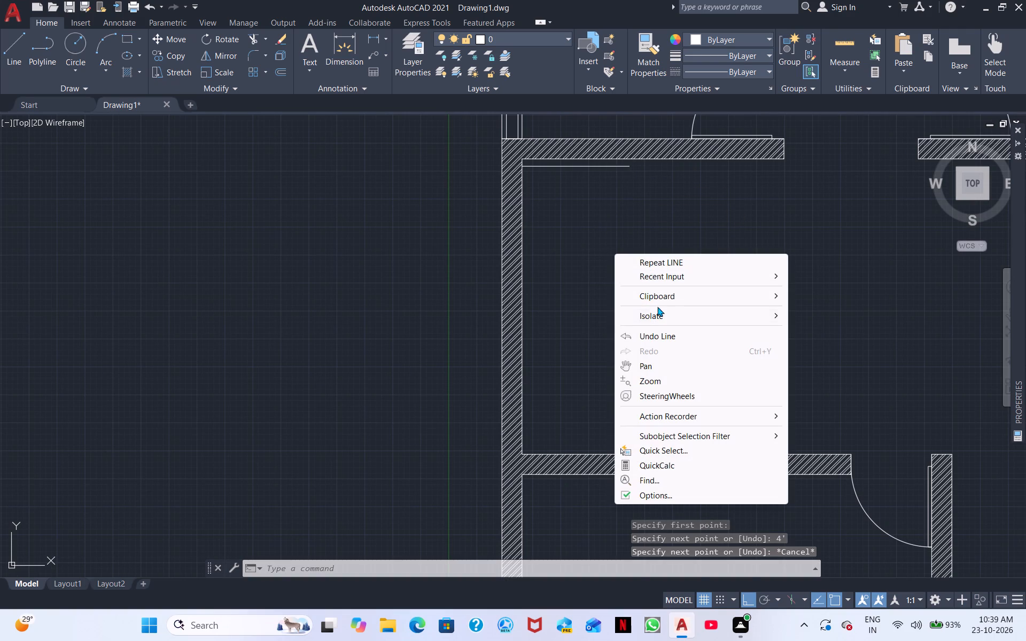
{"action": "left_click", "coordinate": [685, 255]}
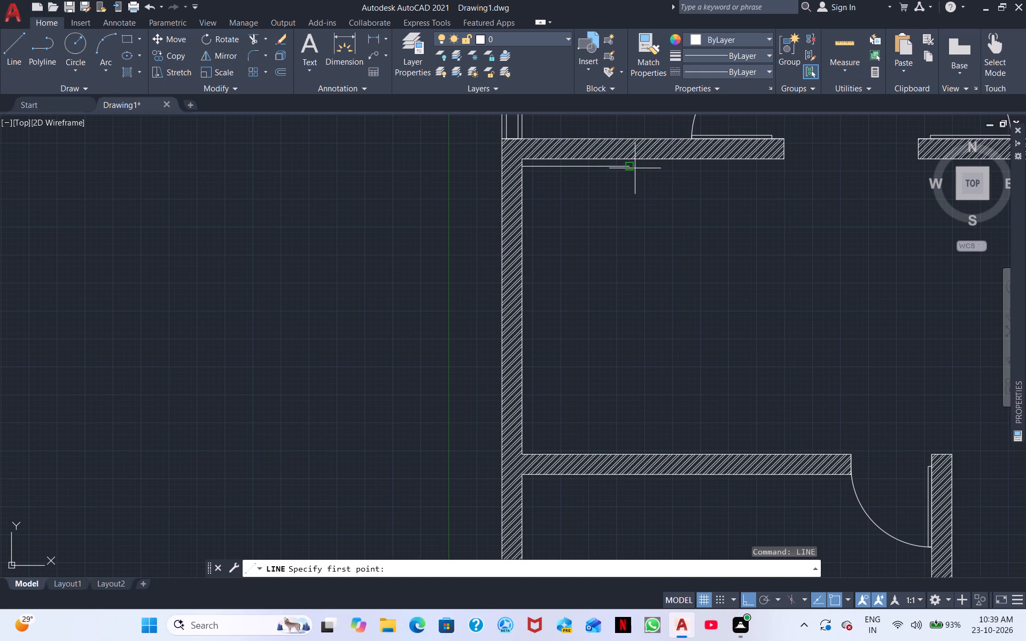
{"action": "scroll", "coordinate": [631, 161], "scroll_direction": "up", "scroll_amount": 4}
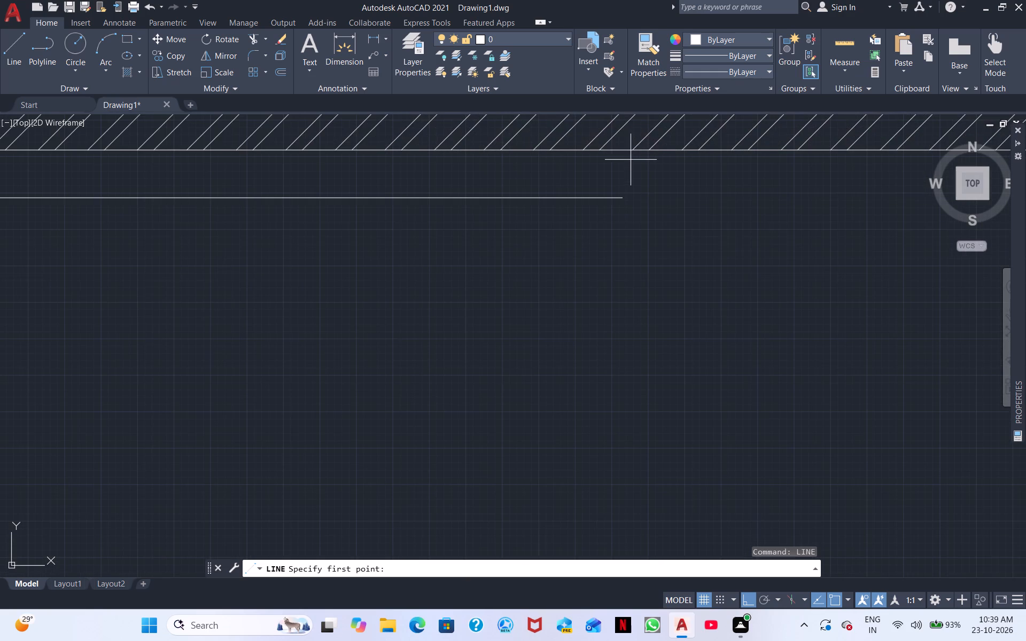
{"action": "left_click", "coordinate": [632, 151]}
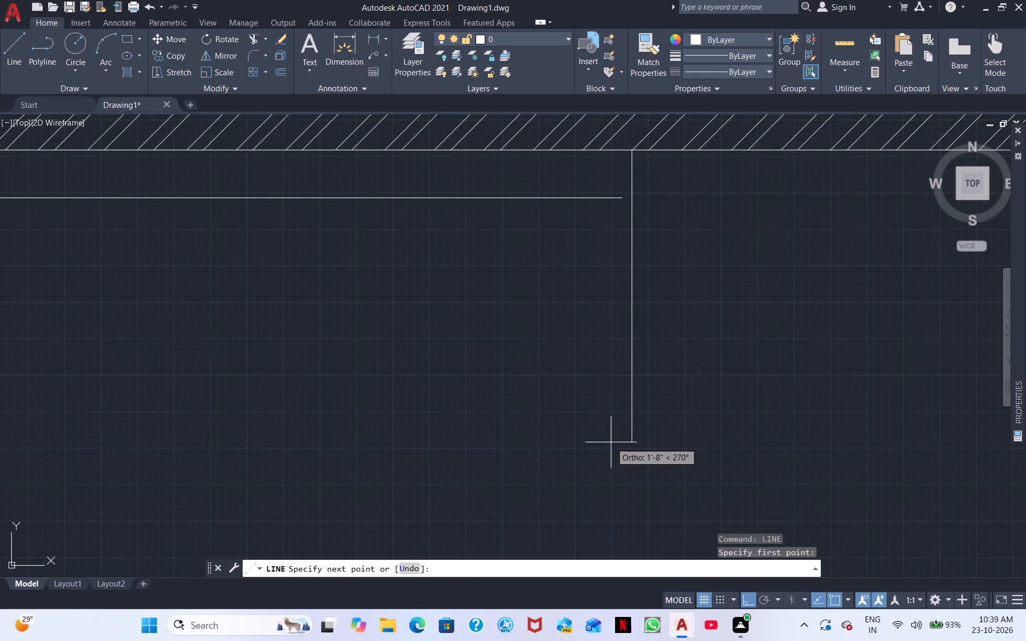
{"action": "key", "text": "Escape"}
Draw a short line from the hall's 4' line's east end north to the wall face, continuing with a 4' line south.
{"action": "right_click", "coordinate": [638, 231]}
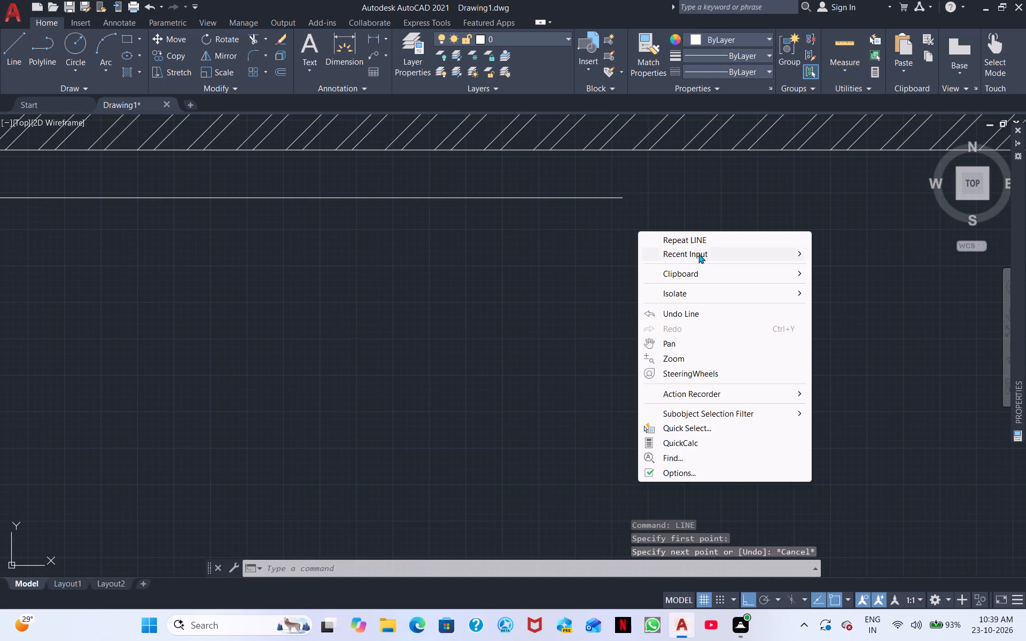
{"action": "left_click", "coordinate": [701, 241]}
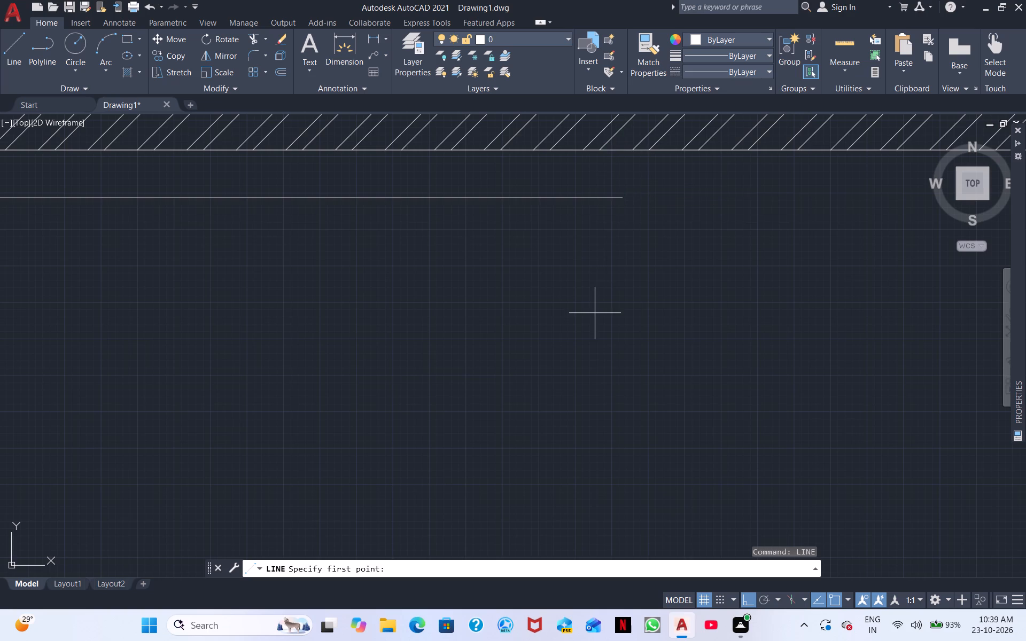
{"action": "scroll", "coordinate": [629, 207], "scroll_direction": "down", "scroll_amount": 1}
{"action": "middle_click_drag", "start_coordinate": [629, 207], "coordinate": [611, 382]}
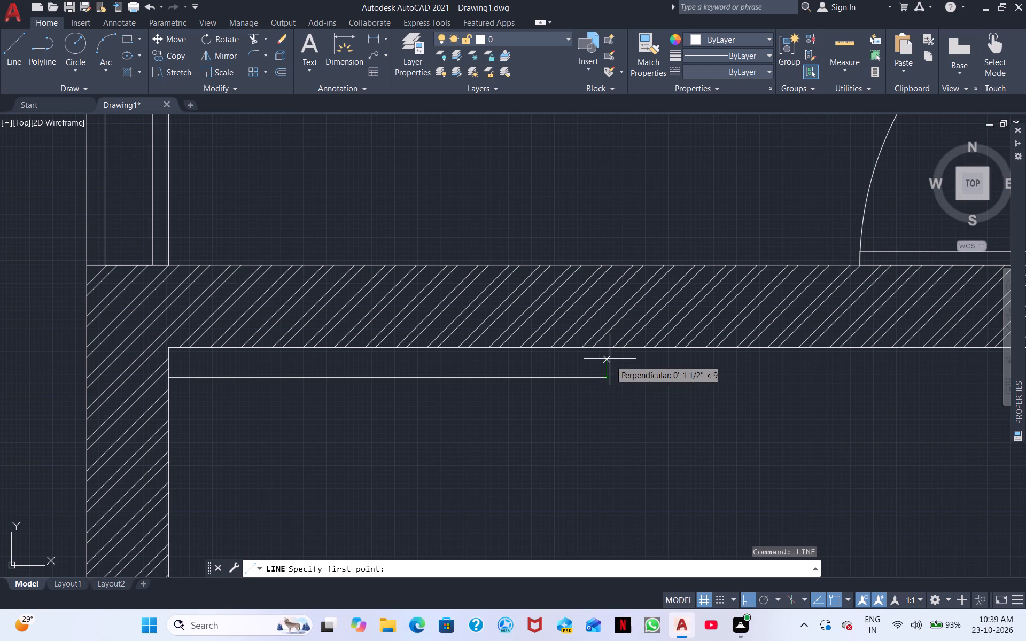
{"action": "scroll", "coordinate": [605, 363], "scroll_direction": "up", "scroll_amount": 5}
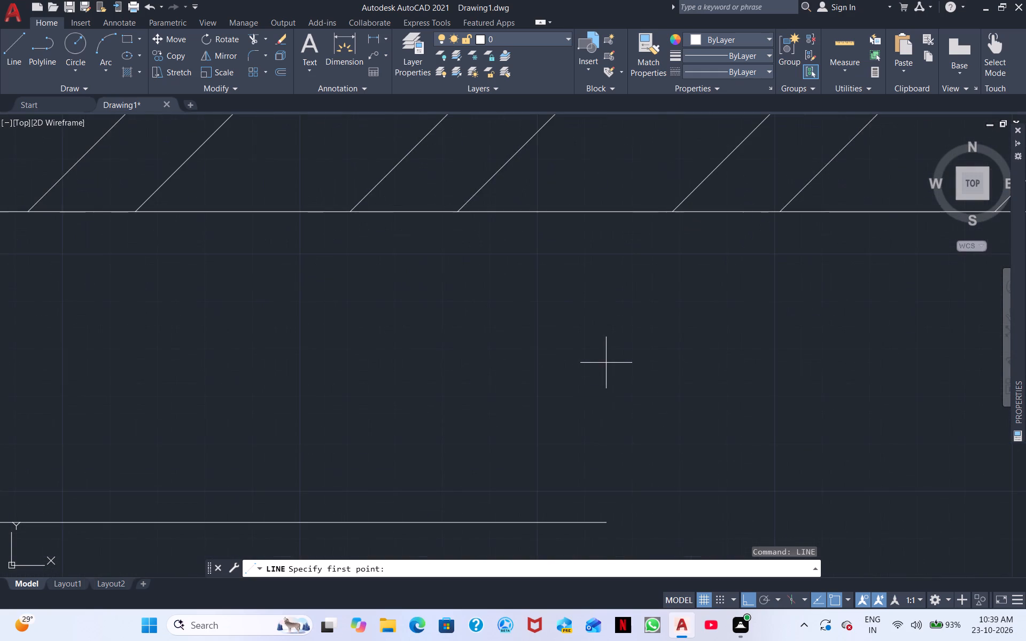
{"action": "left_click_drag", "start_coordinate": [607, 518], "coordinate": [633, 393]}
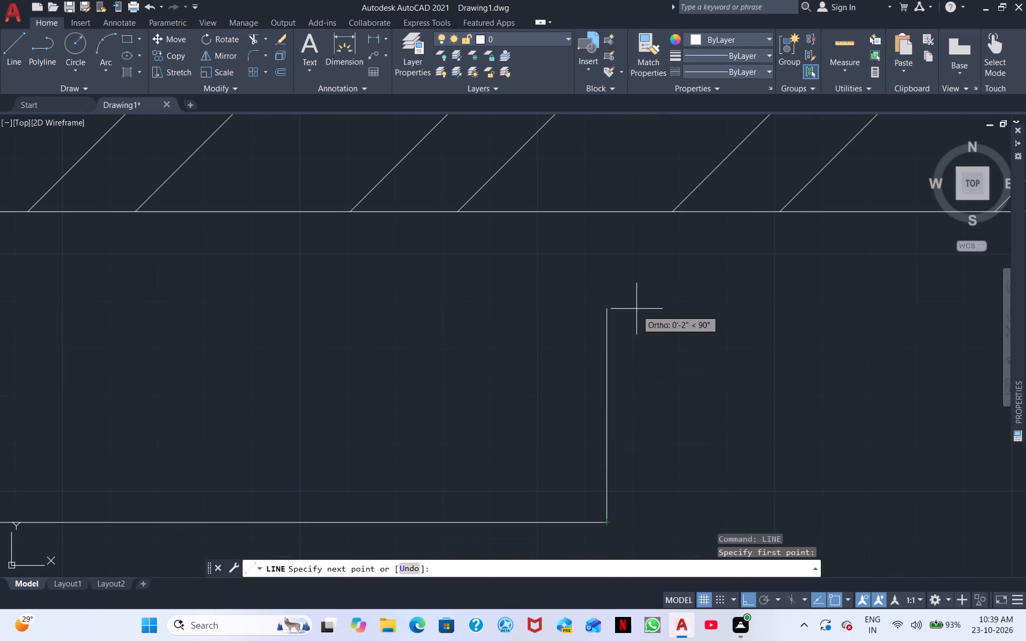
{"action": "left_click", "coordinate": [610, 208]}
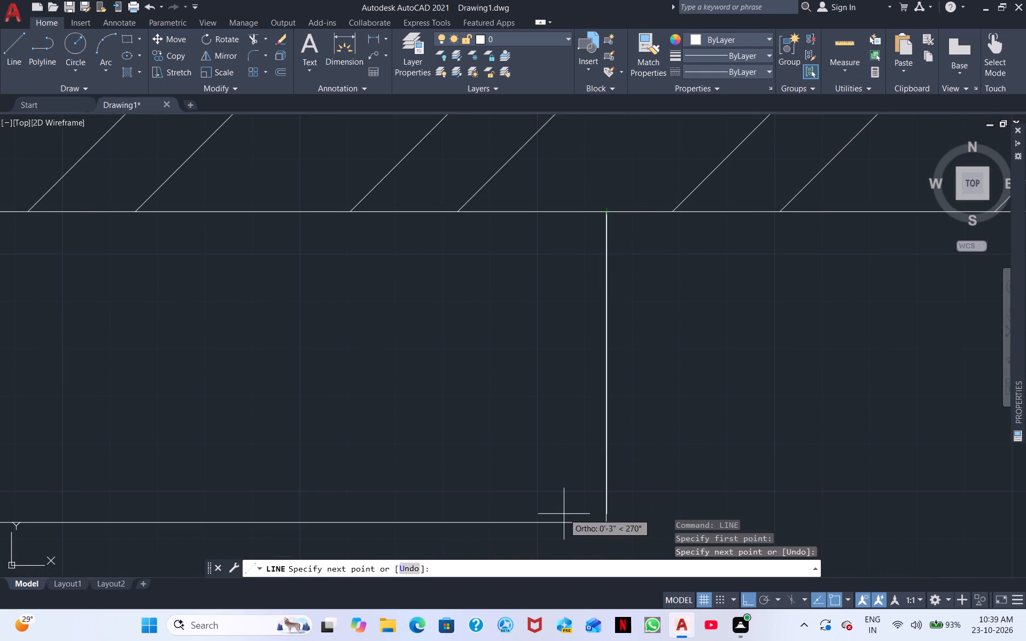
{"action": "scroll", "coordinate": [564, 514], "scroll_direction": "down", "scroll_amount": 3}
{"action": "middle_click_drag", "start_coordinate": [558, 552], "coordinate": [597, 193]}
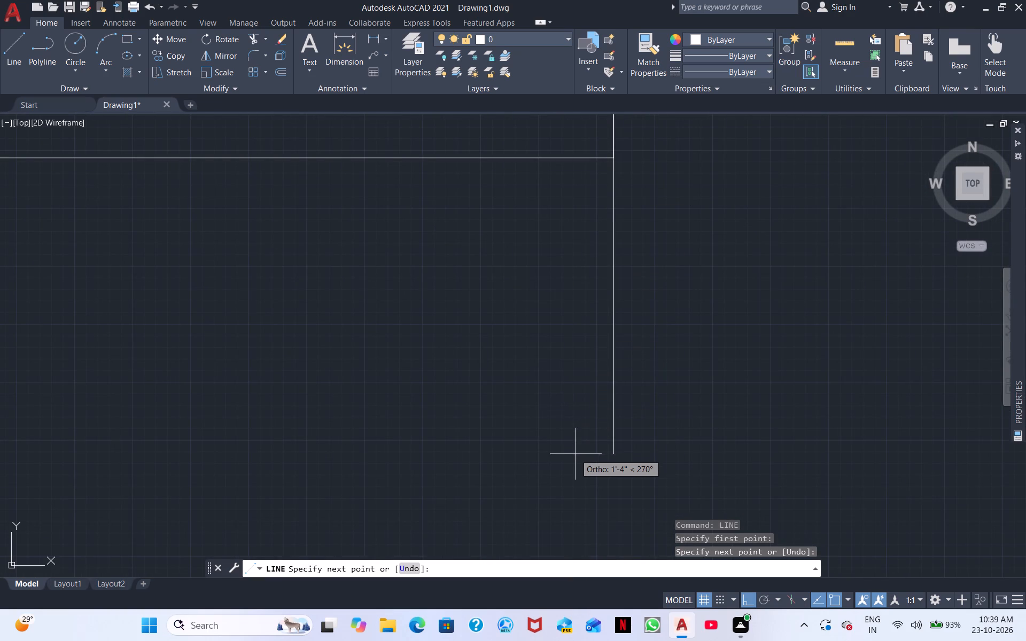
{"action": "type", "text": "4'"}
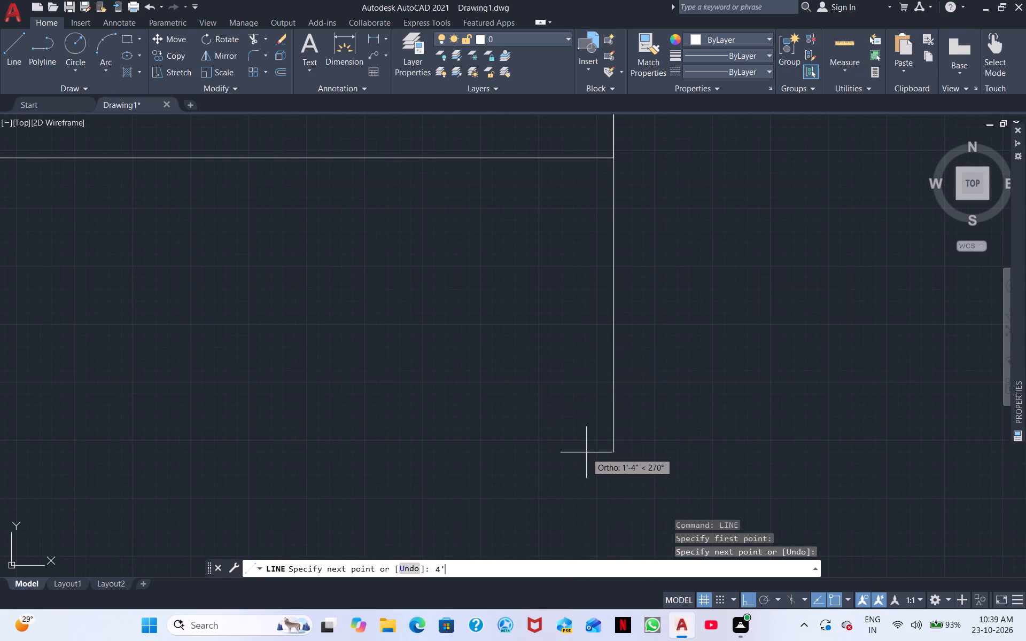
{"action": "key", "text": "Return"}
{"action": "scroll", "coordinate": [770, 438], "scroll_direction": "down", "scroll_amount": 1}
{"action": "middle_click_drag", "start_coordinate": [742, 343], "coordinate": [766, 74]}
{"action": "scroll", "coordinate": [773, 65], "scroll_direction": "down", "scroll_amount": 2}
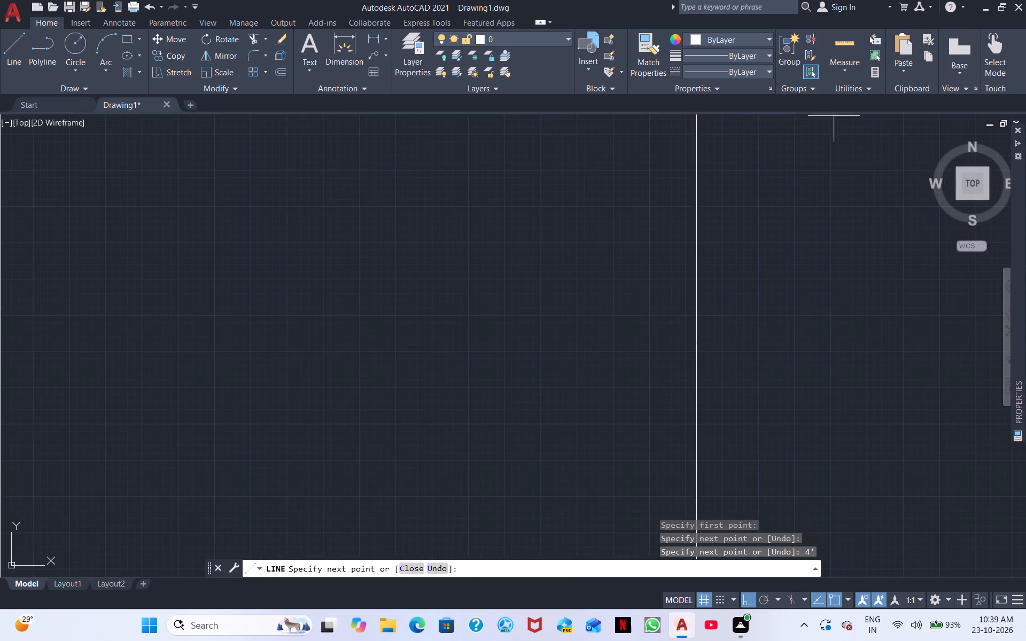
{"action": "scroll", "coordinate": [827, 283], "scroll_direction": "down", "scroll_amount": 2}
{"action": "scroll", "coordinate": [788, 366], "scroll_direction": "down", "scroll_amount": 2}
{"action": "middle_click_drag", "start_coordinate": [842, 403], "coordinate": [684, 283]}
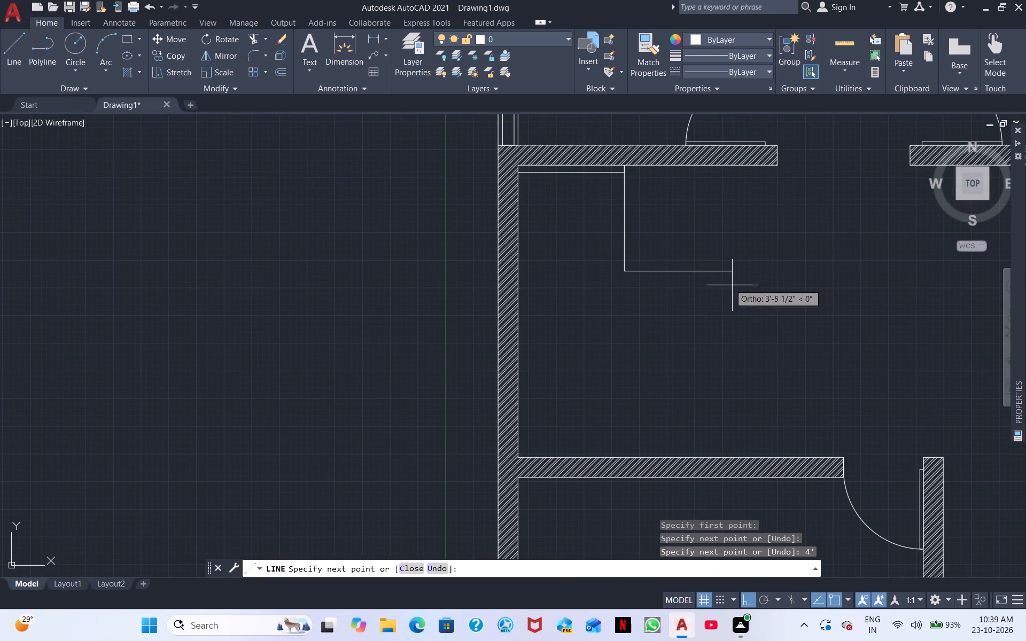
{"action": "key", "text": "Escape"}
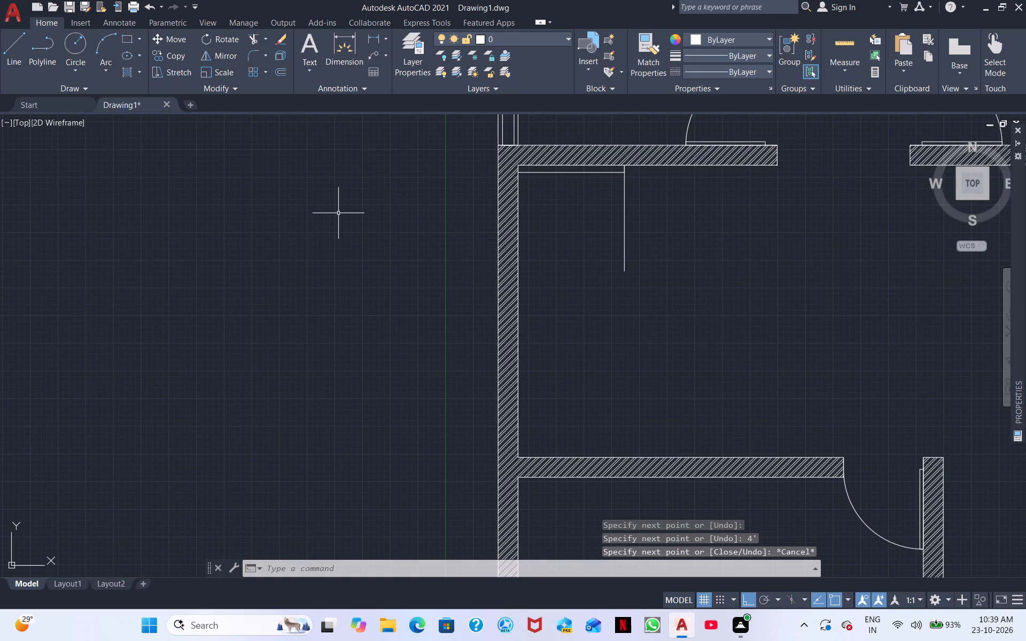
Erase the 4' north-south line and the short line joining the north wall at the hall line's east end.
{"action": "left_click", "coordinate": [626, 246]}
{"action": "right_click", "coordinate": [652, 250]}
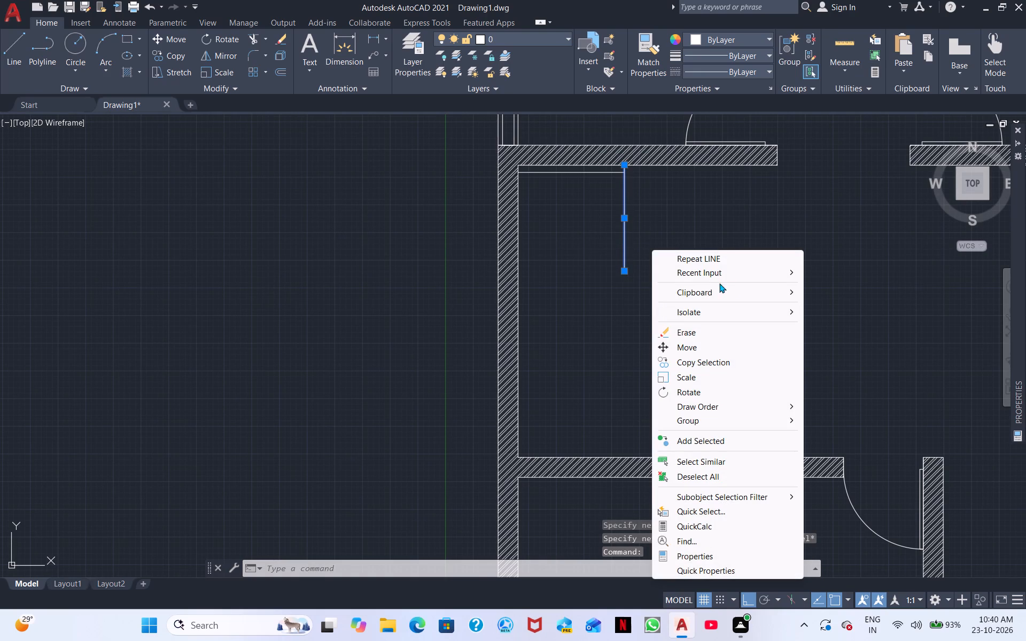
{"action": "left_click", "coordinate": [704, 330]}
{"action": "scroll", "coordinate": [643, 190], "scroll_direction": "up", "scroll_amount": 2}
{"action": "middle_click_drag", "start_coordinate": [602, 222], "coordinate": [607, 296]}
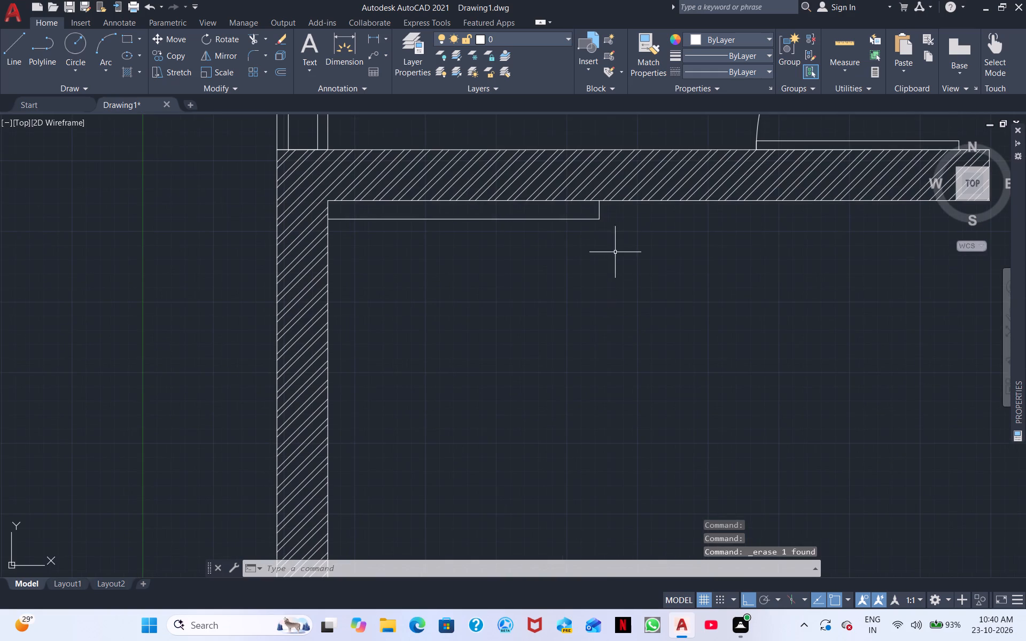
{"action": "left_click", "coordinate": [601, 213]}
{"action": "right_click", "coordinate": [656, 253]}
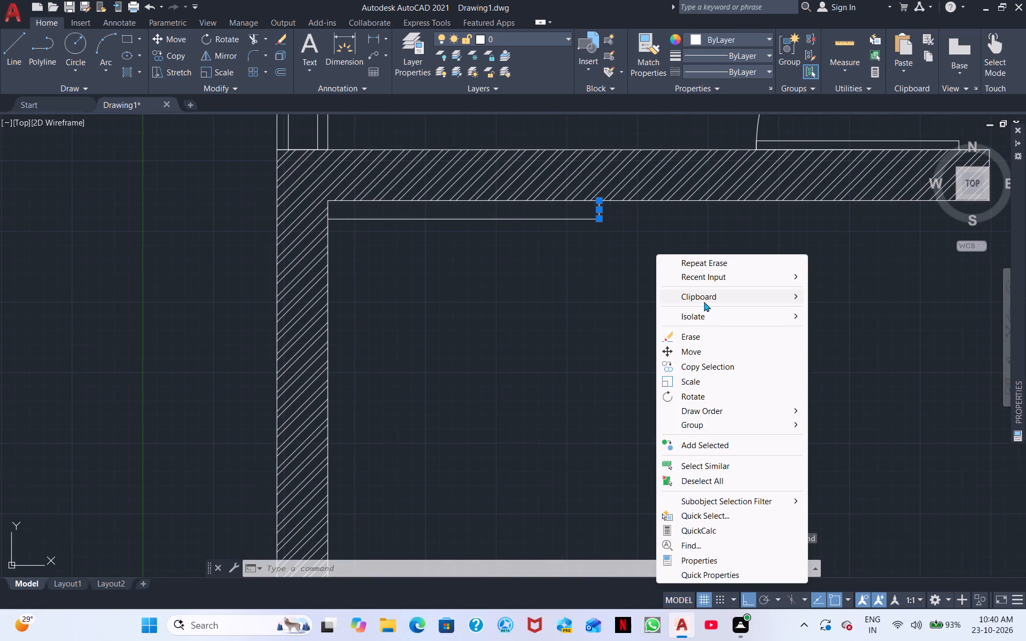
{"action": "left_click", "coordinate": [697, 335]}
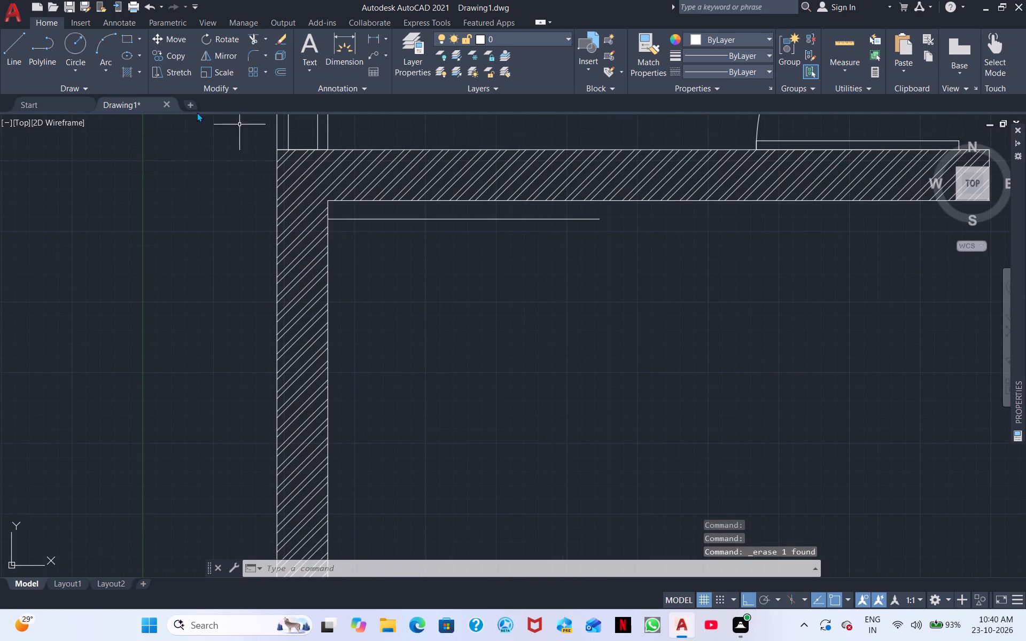
Draw a line from the 4' line's east end up to the north wall face, continuing with a 3' line south.
{"action": "left_click", "coordinate": [11, 43]}
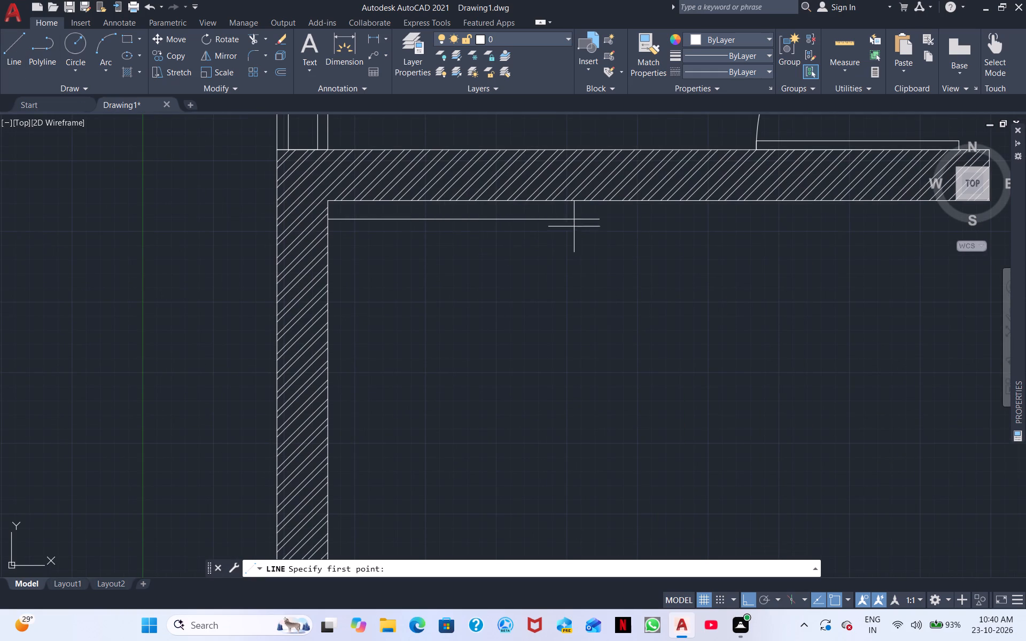
{"action": "left_click", "coordinate": [596, 218]}
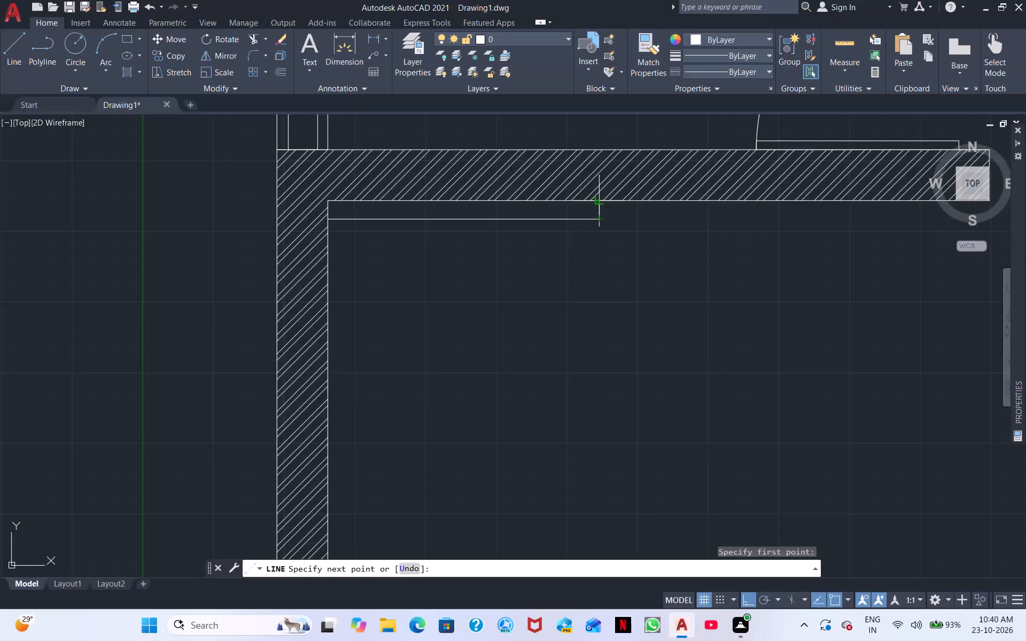
{"action": "left_click", "coordinate": [597, 199]}
{"action": "middle_click_drag", "start_coordinate": [587, 332], "coordinate": [619, 248]}
{"action": "scroll", "coordinate": [618, 265], "scroll_direction": "down", "scroll_amount": 2}
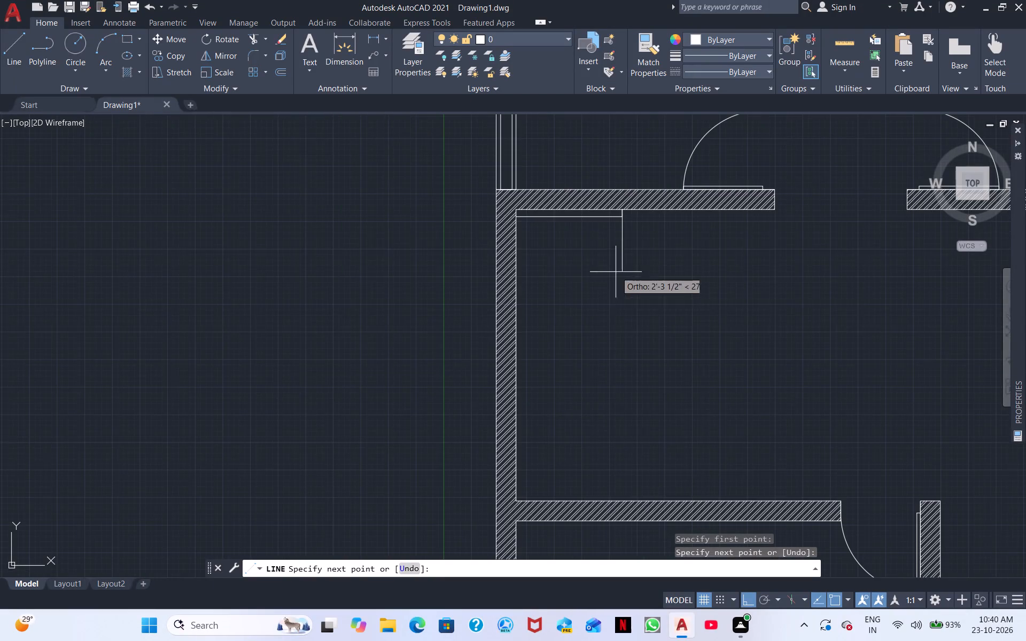
{"action": "type", "text": "3'"}
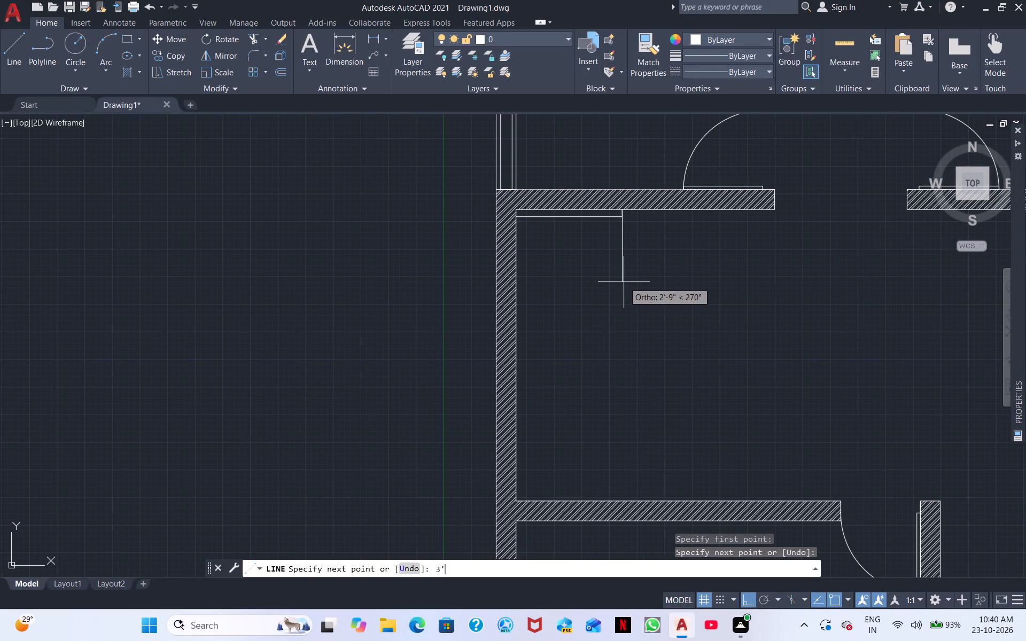
{"action": "key", "text": "Return"}
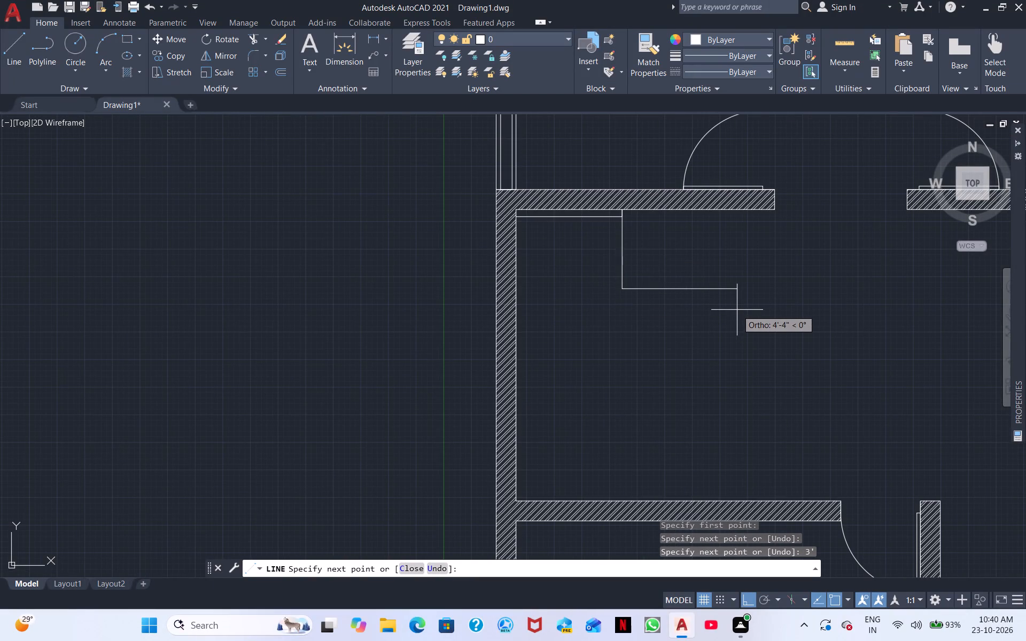
{"action": "key", "text": "Escape"}
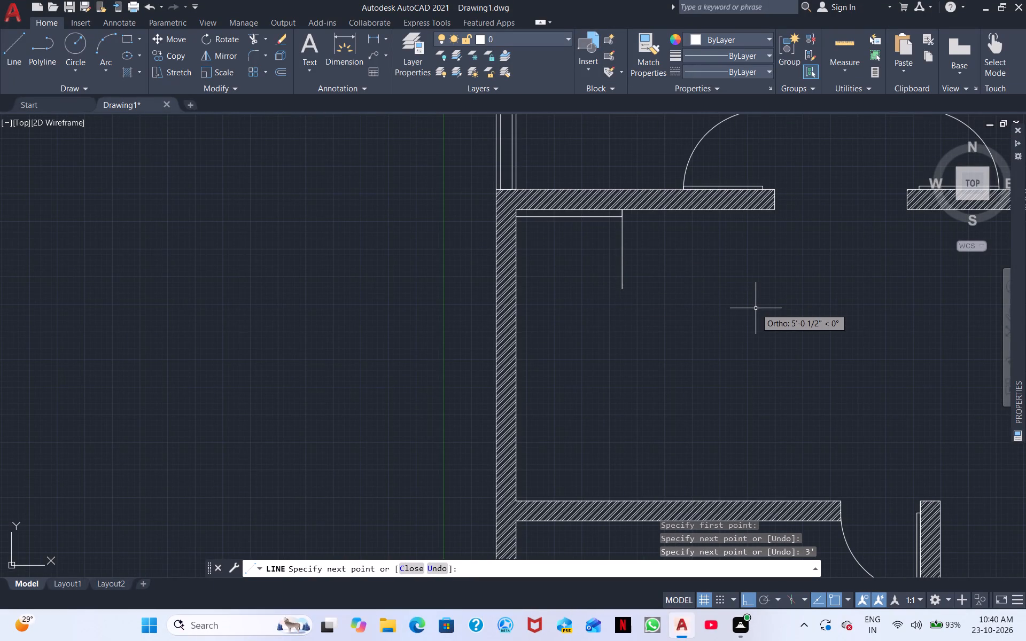
Draw a 3' line north from the hall's south wall face, aligned with the 3' line at the north wall.
{"action": "middle_click_drag", "start_coordinate": [695, 376], "coordinate": [656, 277]}
{"action": "right_click", "coordinate": [694, 328]}
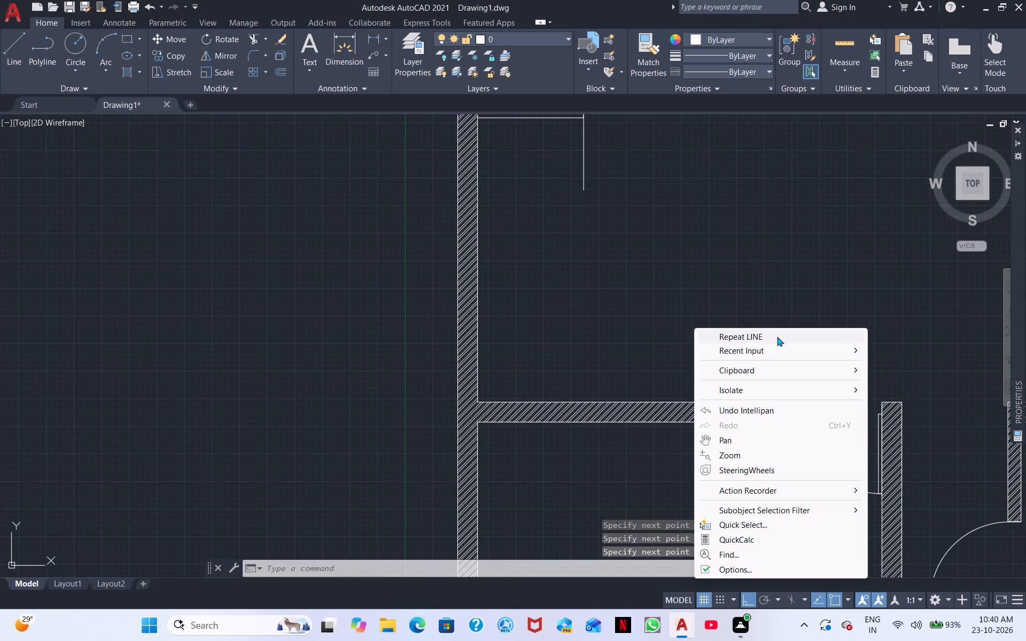
{"action": "left_click", "coordinate": [777, 337]}
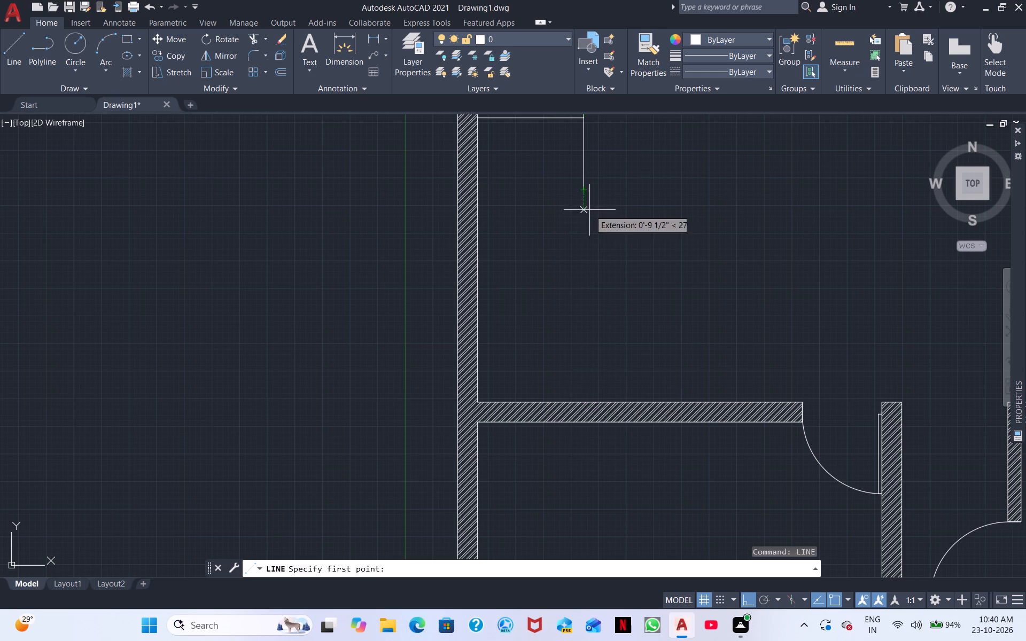
{"action": "left_click", "coordinate": [585, 400]}
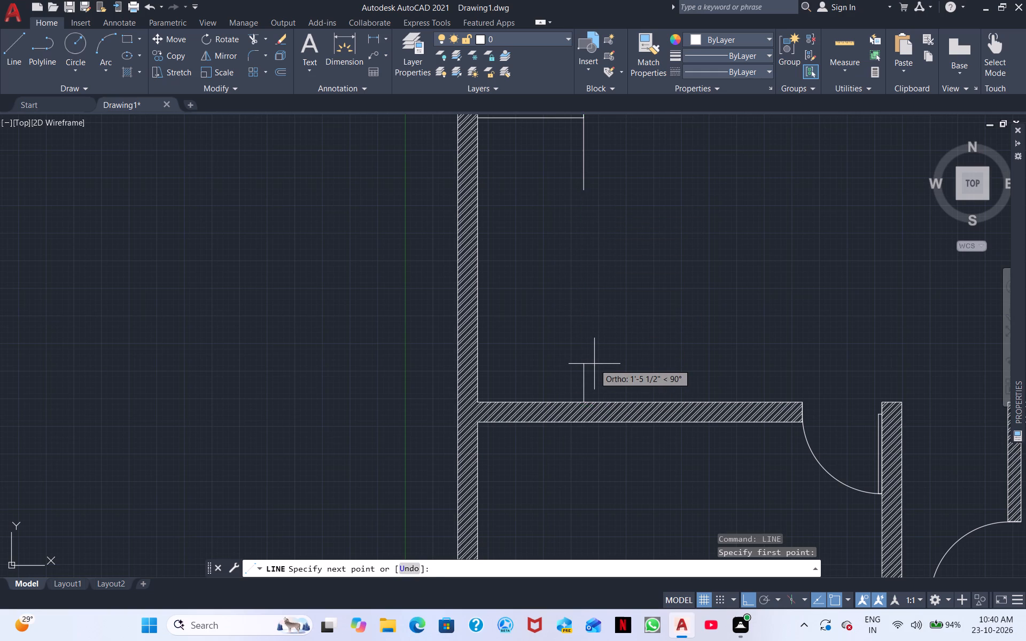
{"action": "key", "text": "3"}
{"action": "key", "text": "apostrophe"}
{"action": "key", "text": "Return"}
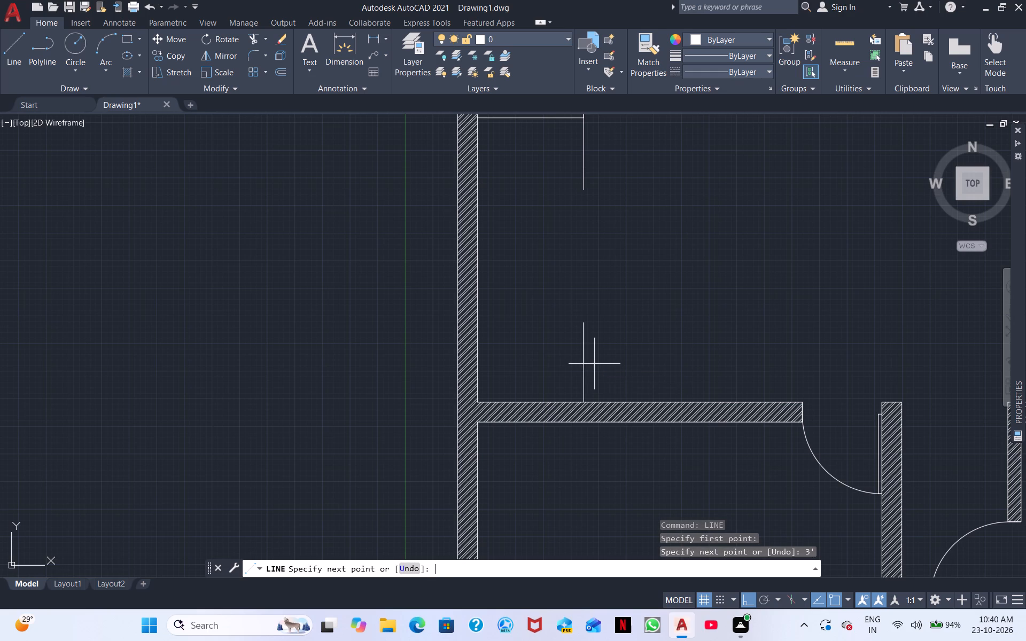
{"action": "key", "text": "Escape"}
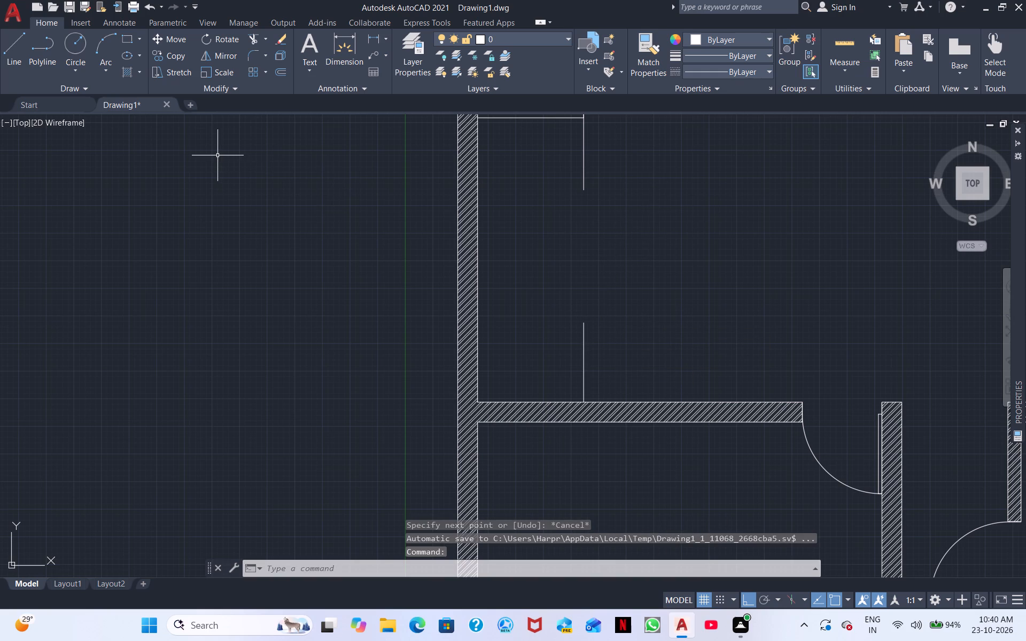
Draw a 4'3" line east from the south end of the 3' line at the north wall.
{"action": "left_click", "coordinate": [10, 42]}
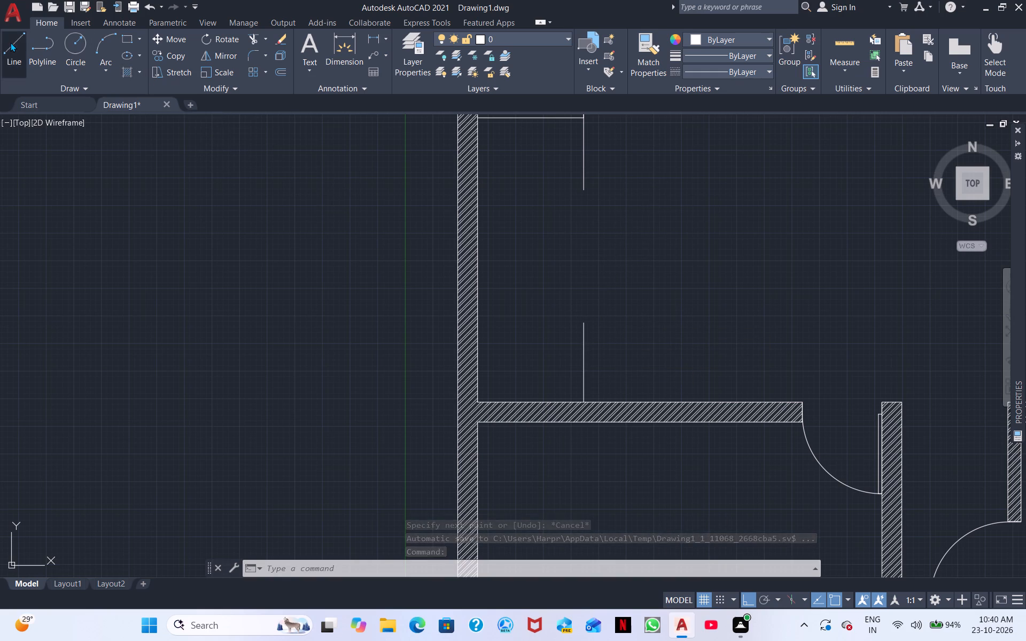
{"action": "left_click", "coordinate": [586, 189]}
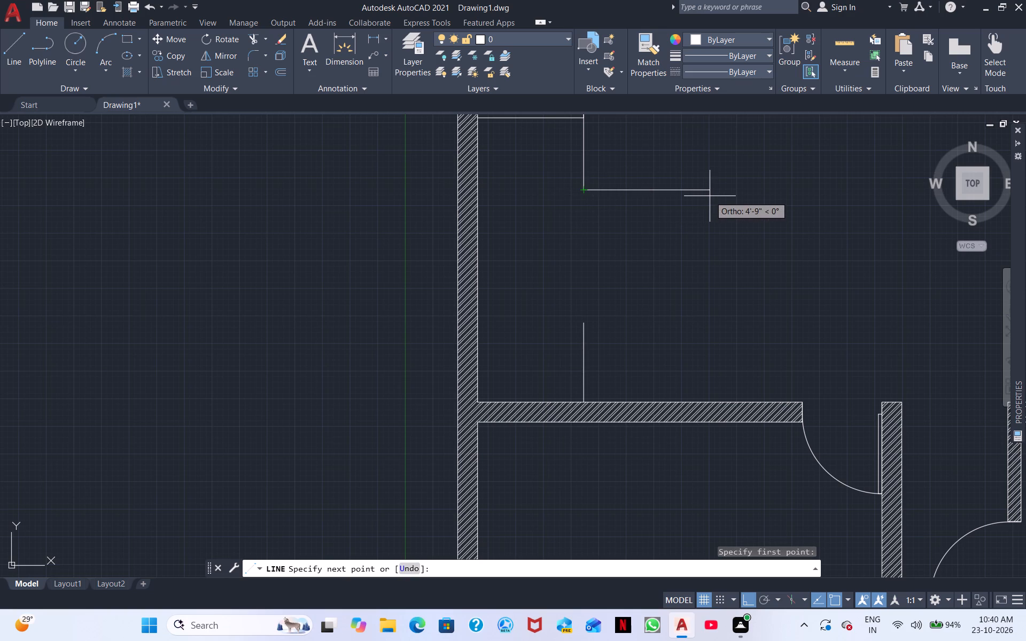
{"action": "key", "text": "4"}
{"action": "type", "text": "'3\""}
{"action": "key", "text": "Return"}
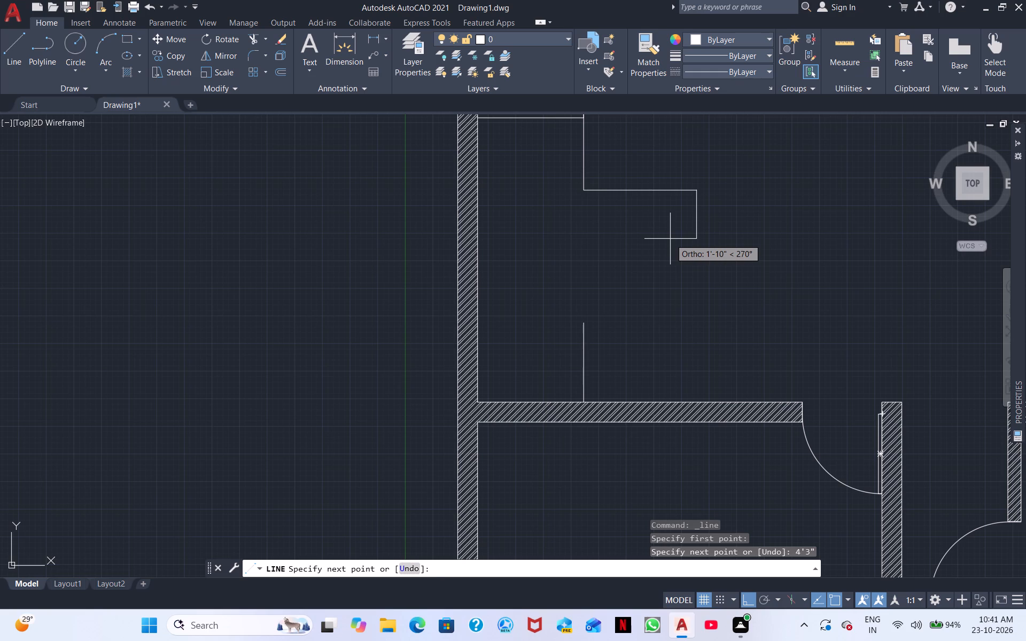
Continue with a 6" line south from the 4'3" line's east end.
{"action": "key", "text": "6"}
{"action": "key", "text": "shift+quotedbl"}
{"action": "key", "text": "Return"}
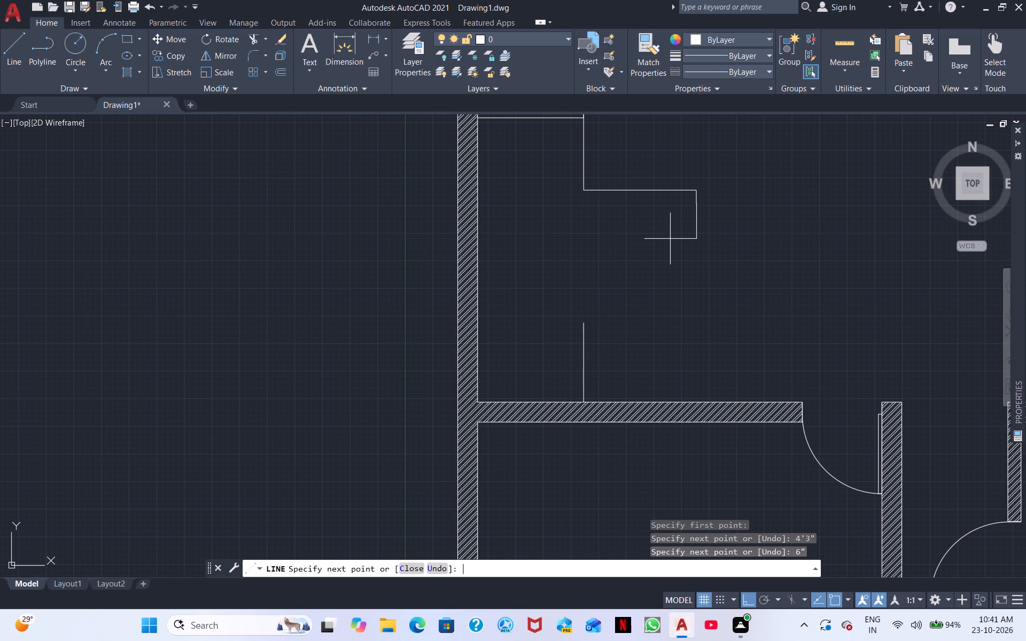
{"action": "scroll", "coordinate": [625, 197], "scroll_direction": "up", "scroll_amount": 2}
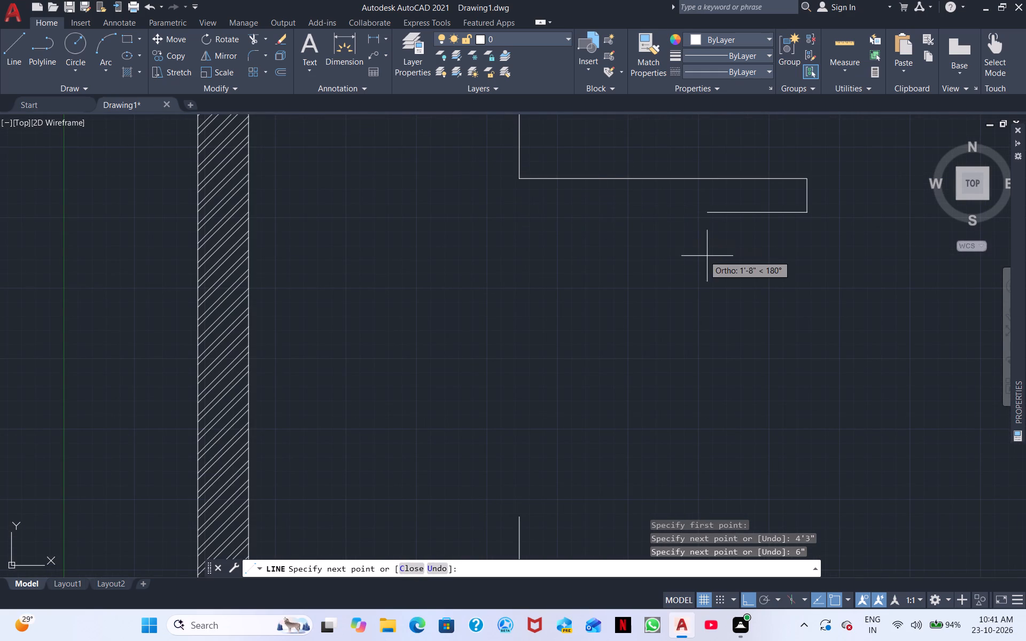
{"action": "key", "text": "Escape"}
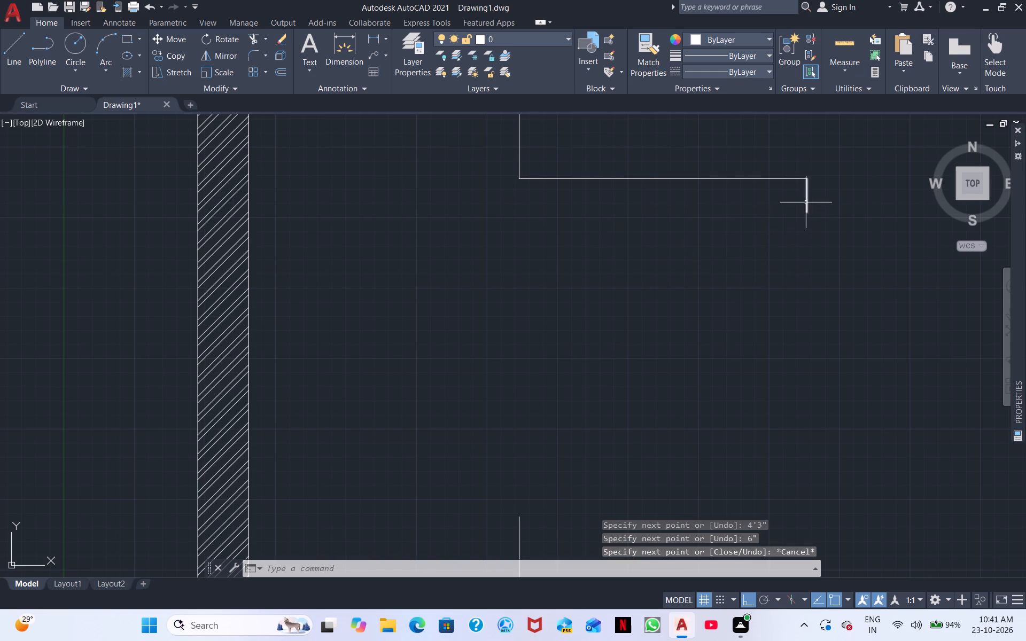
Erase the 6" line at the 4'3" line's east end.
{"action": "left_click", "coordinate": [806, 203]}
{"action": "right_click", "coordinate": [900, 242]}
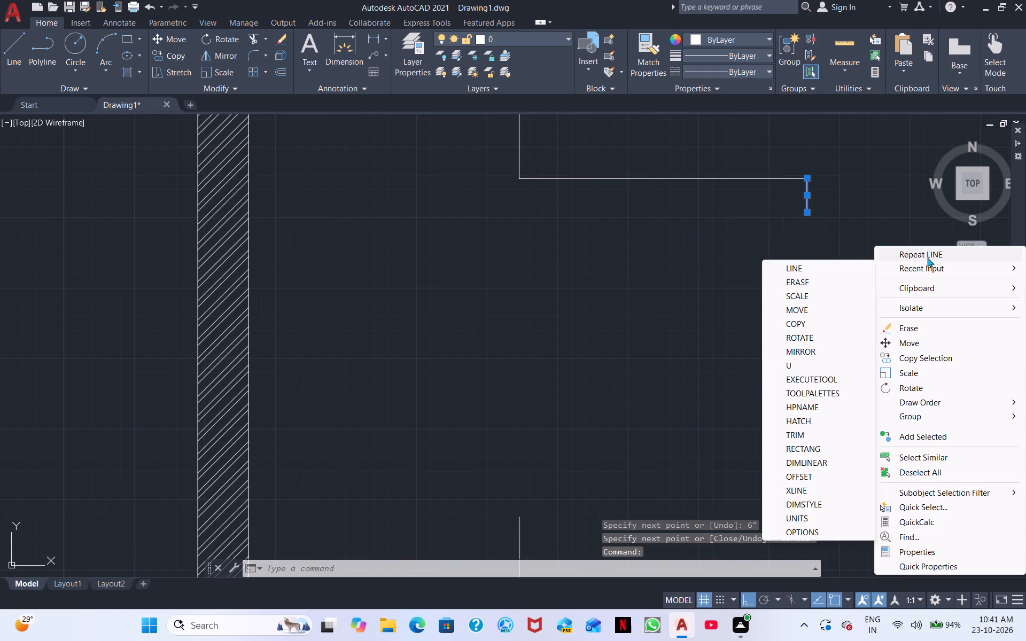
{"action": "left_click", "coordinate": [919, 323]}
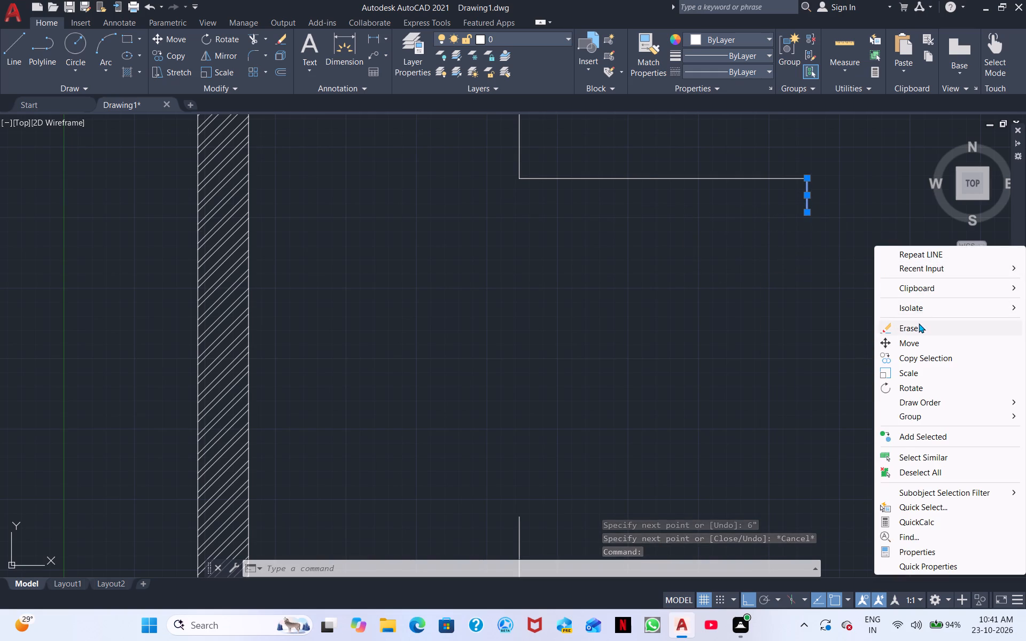
Draw a 4'3" line east from the north end of the 3' line at the hall's south wall.
{"action": "middle_click_drag", "start_coordinate": [747, 324], "coordinate": [725, 173]}
{"action": "right_click", "coordinate": [650, 350]}
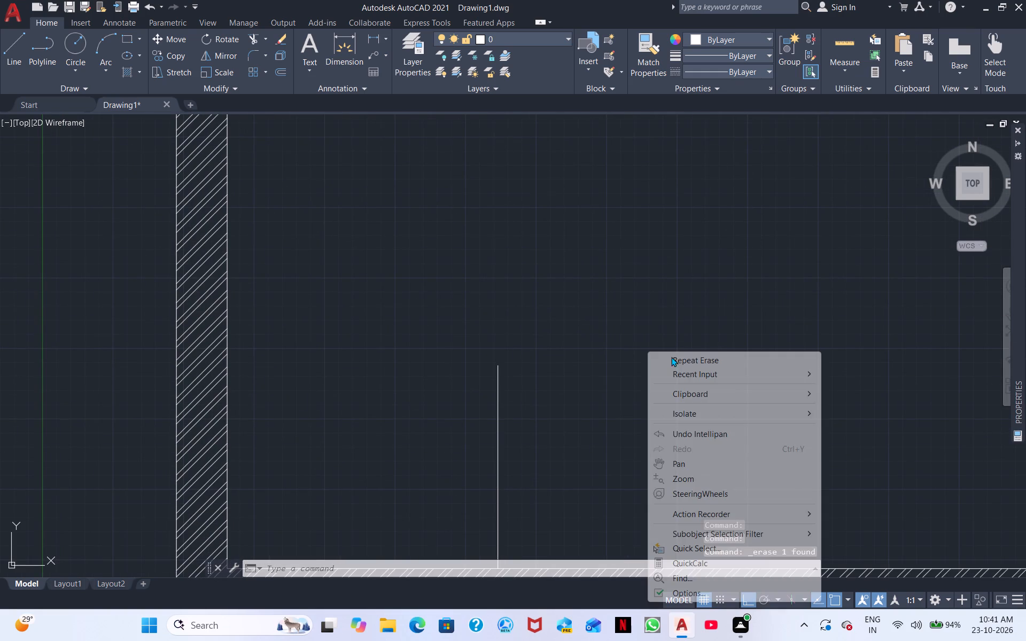
{"action": "left_click", "coordinate": [704, 373]}
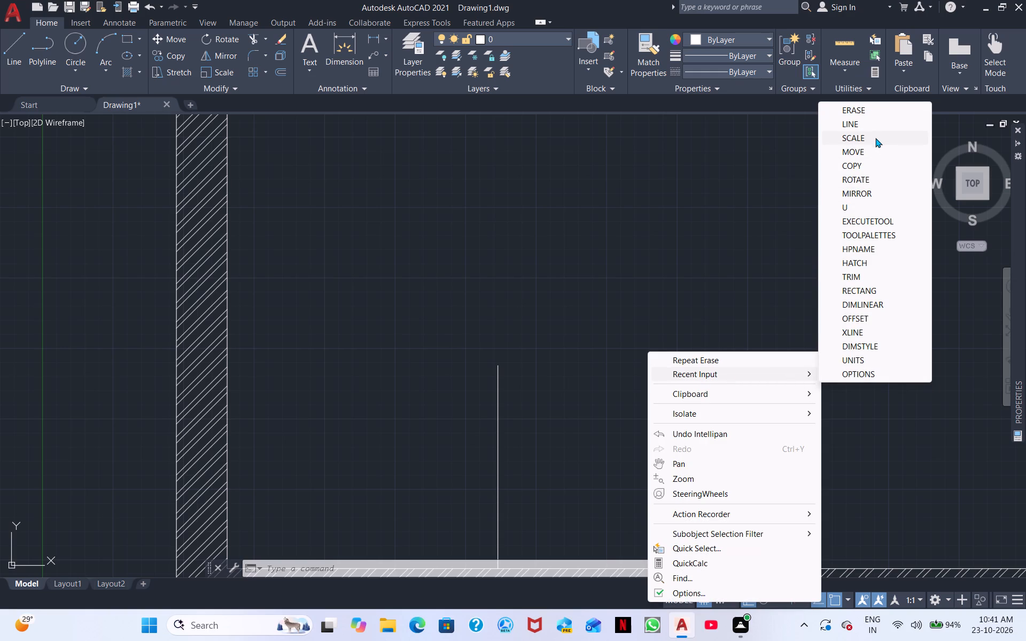
{"action": "left_click", "coordinate": [873, 126]}
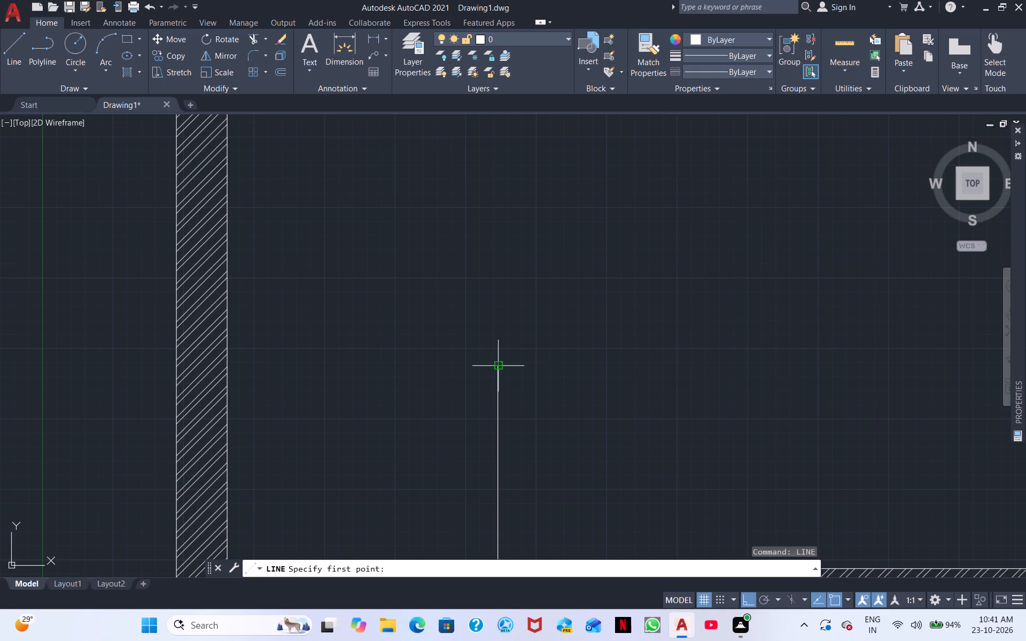
{"action": "left_click", "coordinate": [497, 362]}
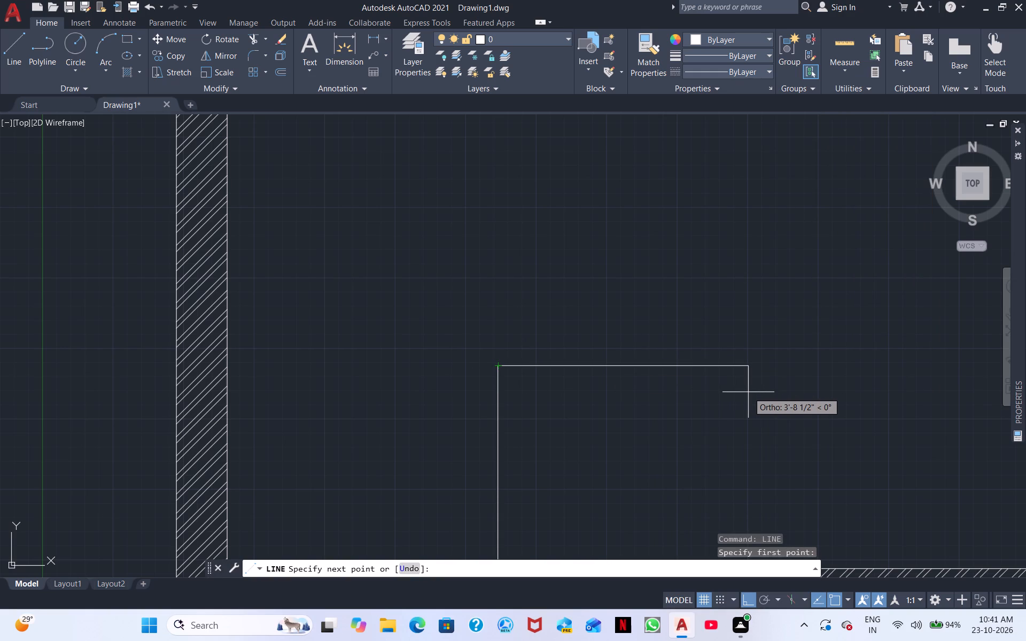
{"action": "key", "text": "4"}
{"action": "key", "text": "apostrophe"}
{"action": "key", "text": "3"}
{"action": "key", "text": "shift+quotedbl"}
{"action": "key", "text": "Return"}
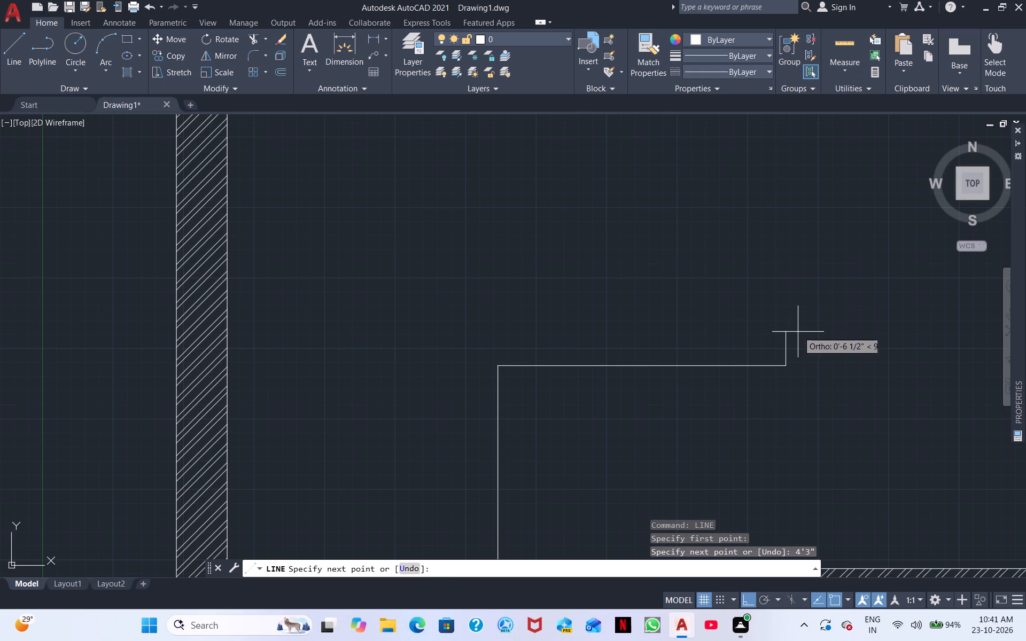
Continue the line 3" north and 4'3" back west, forming a thin strip above the southern 4'3" line.
{"action": "scroll", "coordinate": [780, 357], "scroll_direction": "down", "scroll_amount": 1}
{"action": "scroll", "coordinate": [779, 348], "scroll_direction": "up", "scroll_amount": 1}
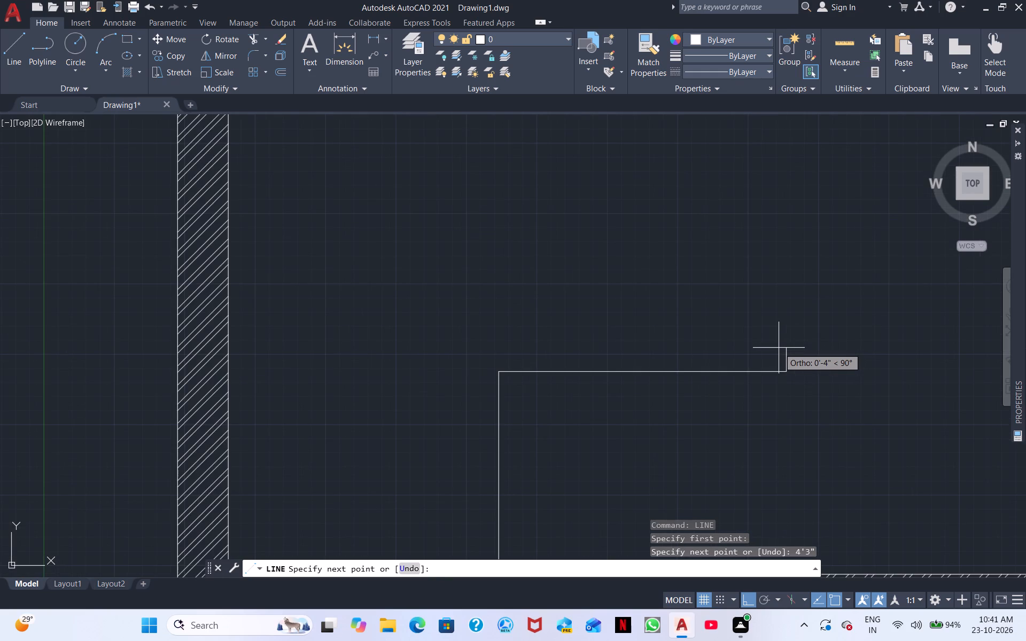
{"action": "type", "text": "3\""}
{"action": "key", "text": "Return"}
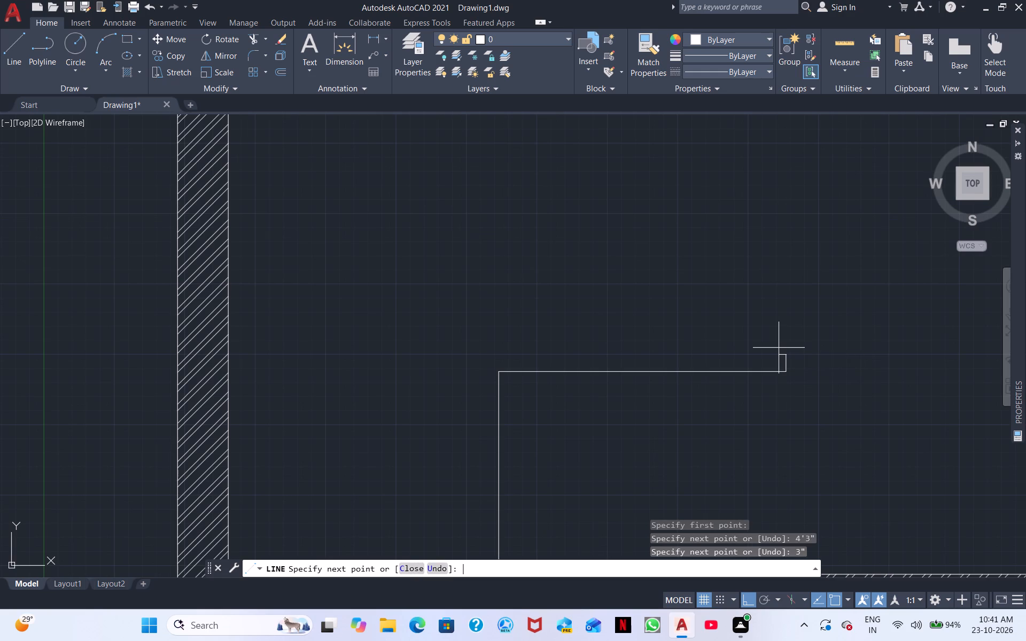
{"action": "left_click", "coordinate": [499, 353]}
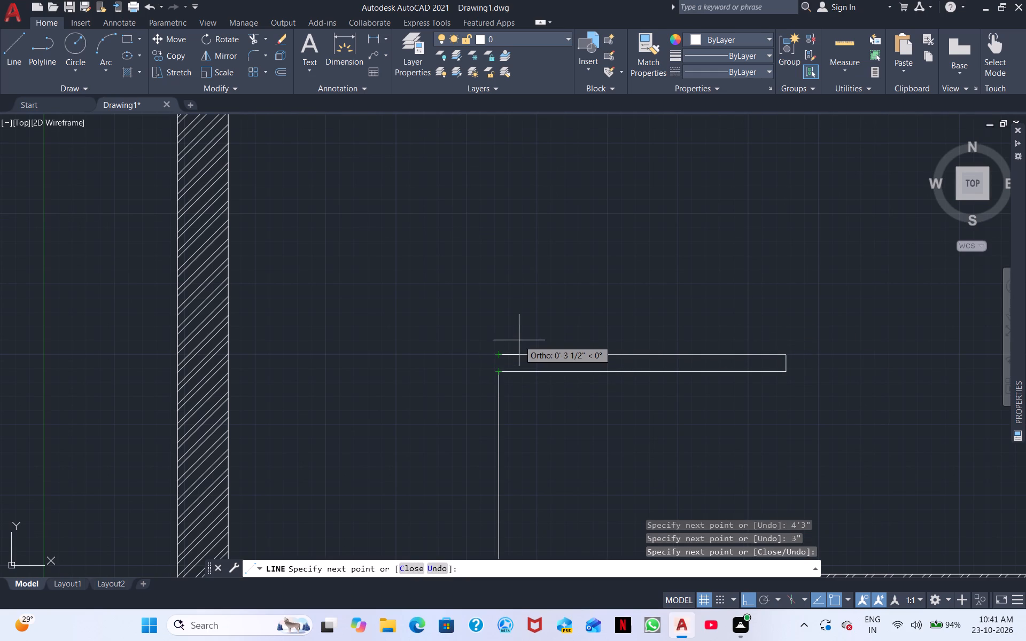
{"action": "key", "text": "Escape"}
Draw a vertical line from the southern strip's lower west corner north to the west end of the northern 4'3" line.
{"action": "scroll", "coordinate": [532, 324], "scroll_direction": "down", "scroll_amount": 2}
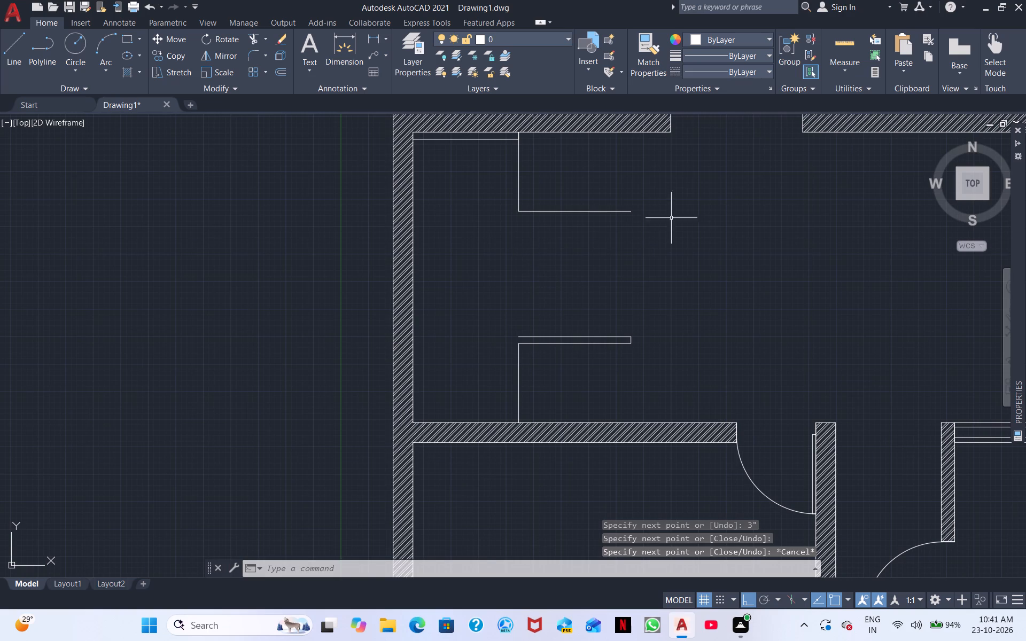
{"action": "left_click", "coordinate": [14, 62]}
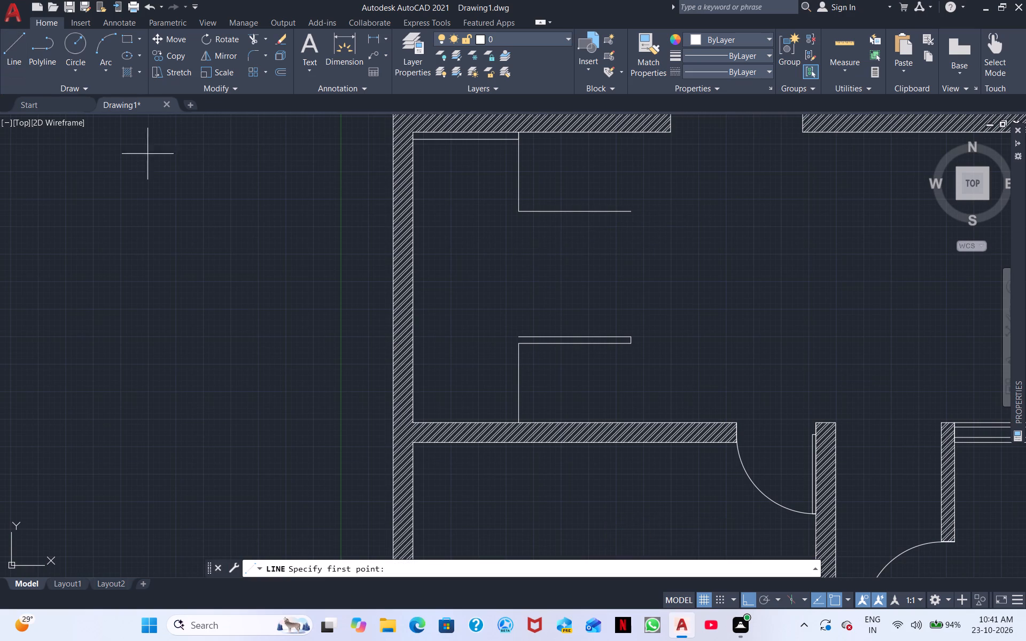
{"action": "scroll", "coordinate": [526, 347], "scroll_direction": "up", "scroll_amount": 4}
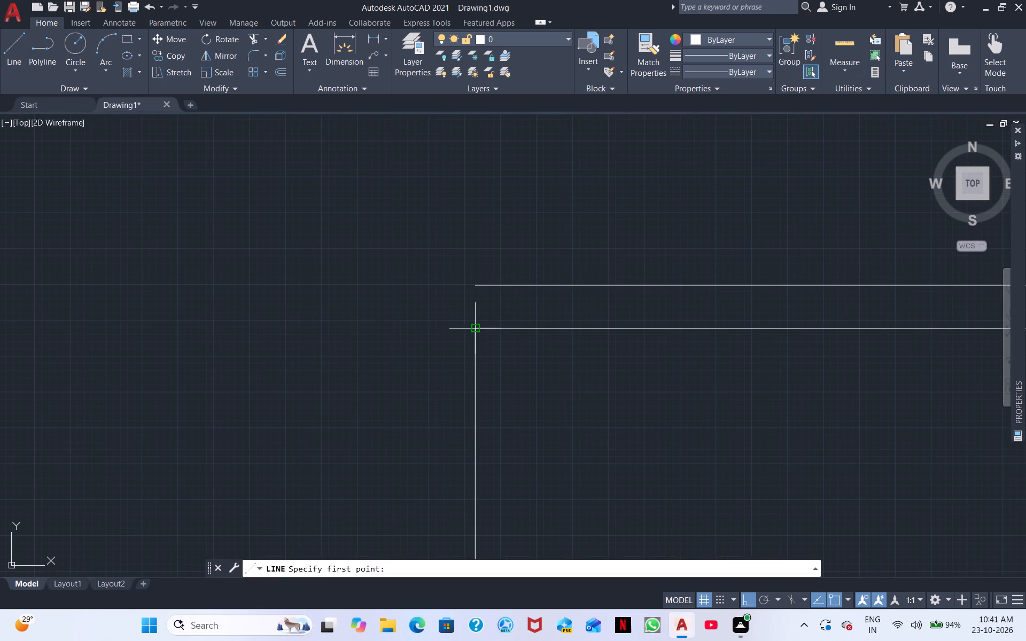
{"action": "left_click", "coordinate": [479, 327]}
{"action": "middle_click_drag", "start_coordinate": [485, 261], "coordinate": [470, 575]}
{"action": "middle_click_drag", "start_coordinate": [478, 295], "coordinate": [380, 640]}
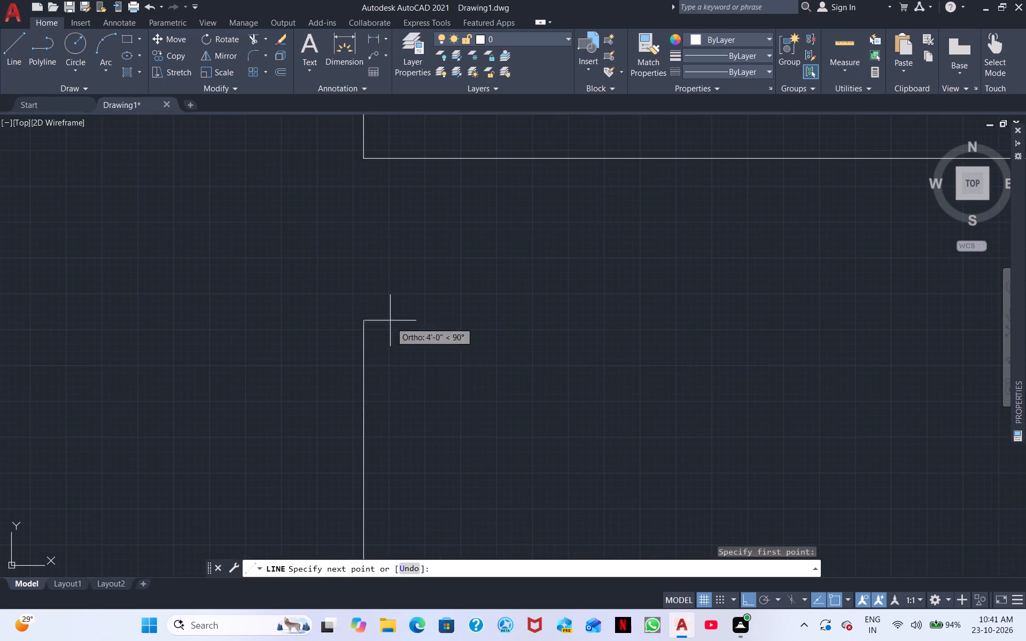
{"action": "left_click", "coordinate": [367, 159]}
{"action": "key", "text": "Escape"}
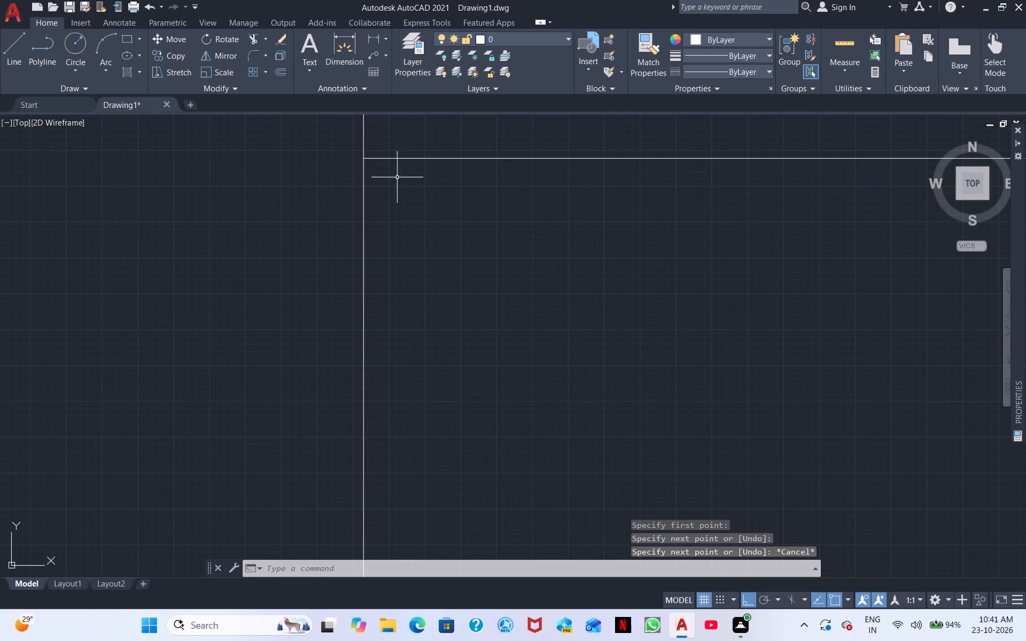
Offset the connecting vertical line 3" to the east and the northern 4'3" line 3" to the south.
{"action": "scroll", "coordinate": [486, 221], "scroll_direction": "down", "scroll_amount": 3}
{"action": "middle_click_drag", "start_coordinate": [531, 270], "coordinate": [524, 205]}
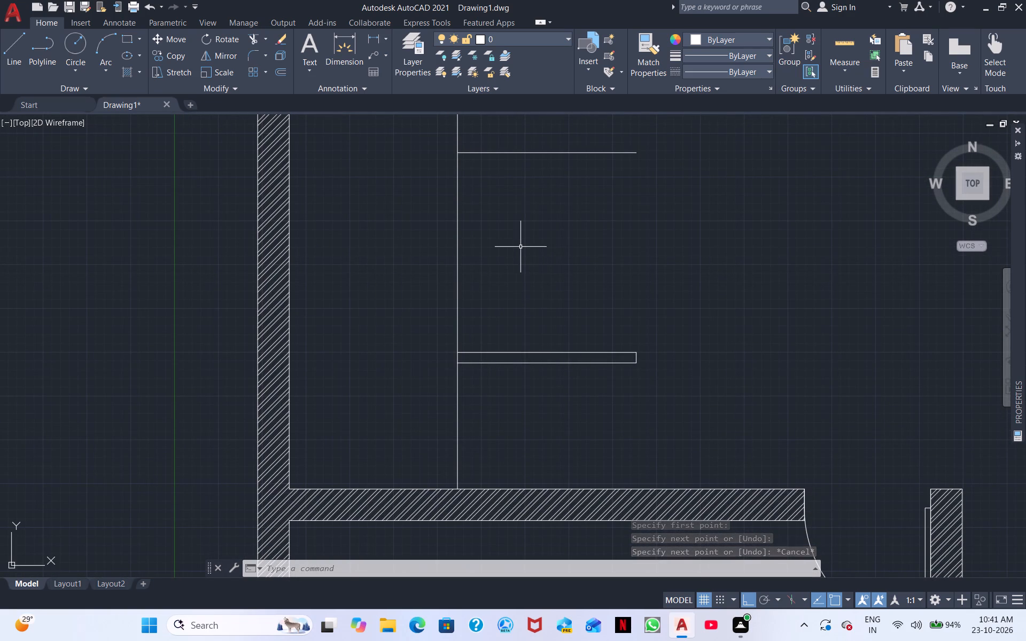
{"action": "type", "text": "O"}
{"action": "key", "text": "space"}
{"action": "type", "text": "3\""}
{"action": "key", "text": "Return"}
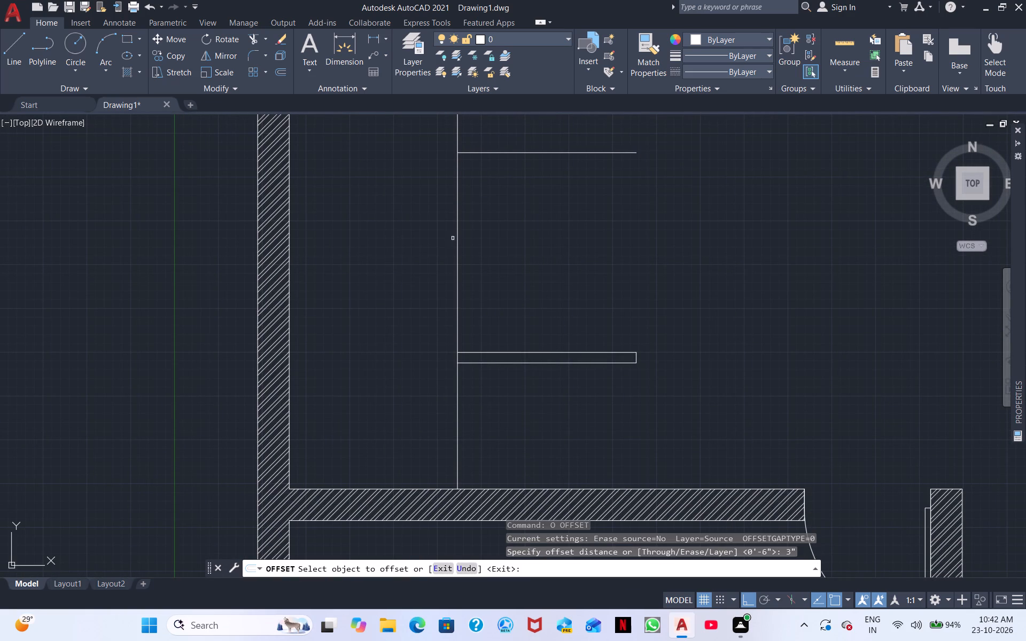
{"action": "left_click", "coordinate": [458, 235]}
{"action": "left_click", "coordinate": [479, 234]}
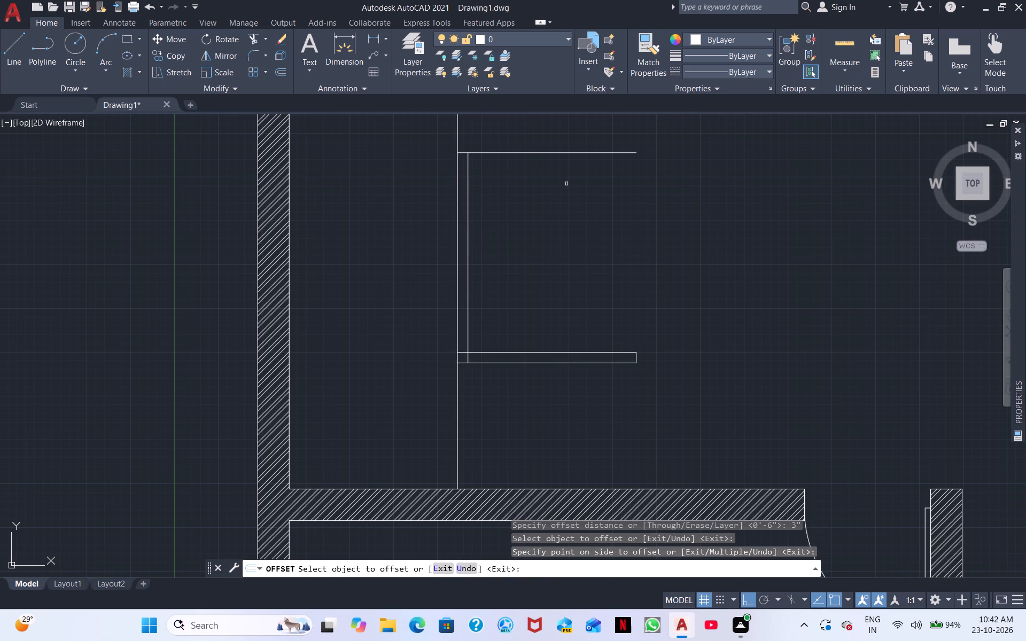
{"action": "left_click", "coordinate": [583, 151]}
{"action": "left_click", "coordinate": [580, 169]}
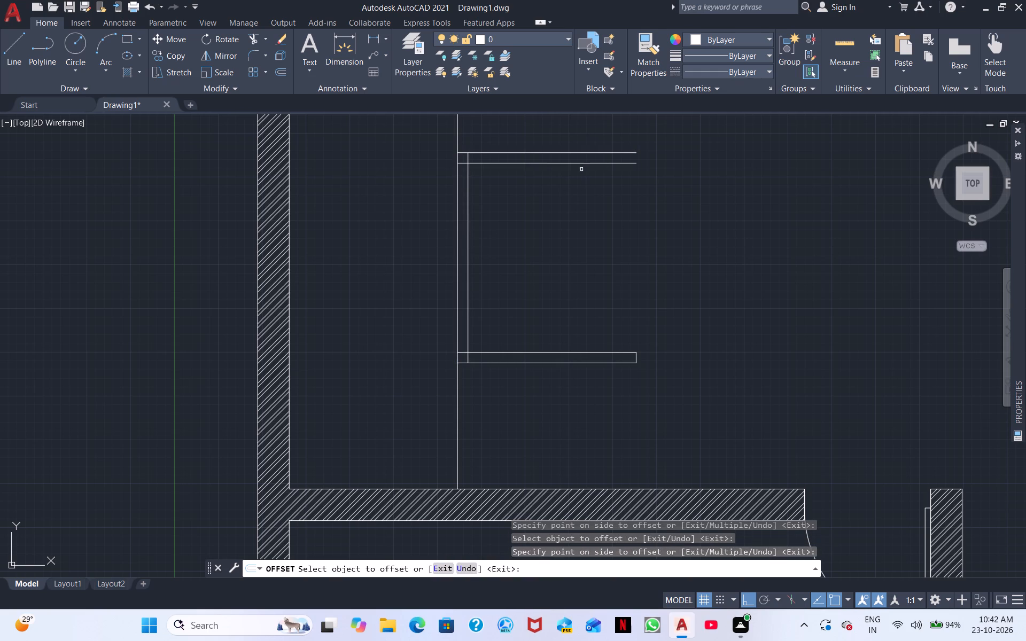
{"action": "right_click", "coordinate": [739, 303]}
{"action": "left_click", "coordinate": [790, 309]}
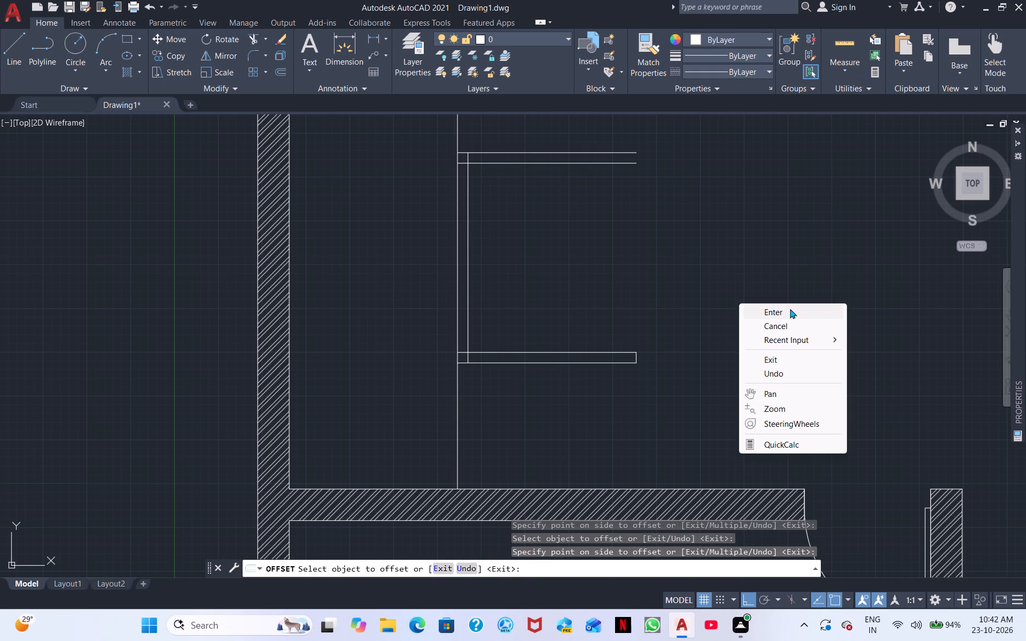
Close the east end of the northern 3" strip with a short vertical line.
{"action": "left_click", "coordinate": [2, 54]}
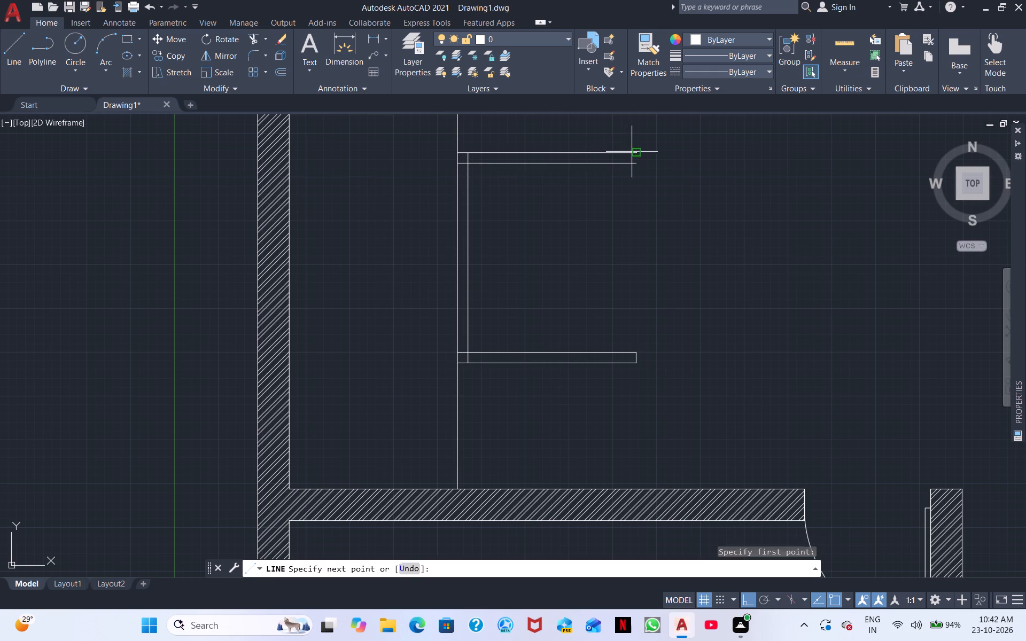
{"action": "left_click", "coordinate": [632, 152]}
{"action": "left_click", "coordinate": [635, 165]}
{"action": "key", "text": "Escape"}
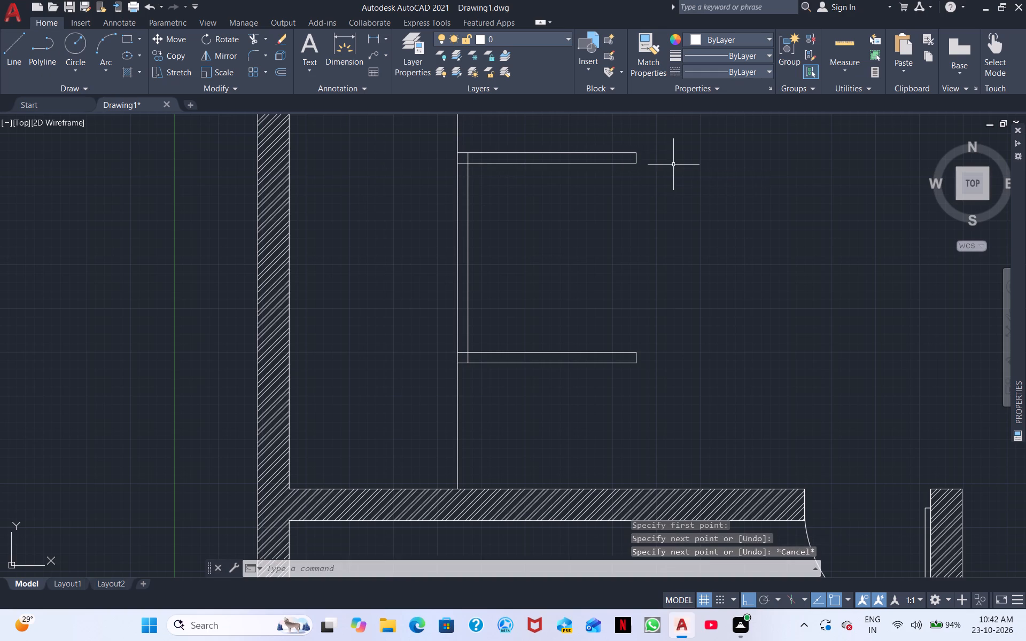
Draw a line west from the northern strip's upper west corner to the inner face of the hall's west wall.
{"action": "scroll", "coordinate": [577, 147], "scroll_direction": "down", "scroll_amount": 1}
{"action": "scroll", "coordinate": [594, 239], "scroll_direction": "down", "scroll_amount": 1}
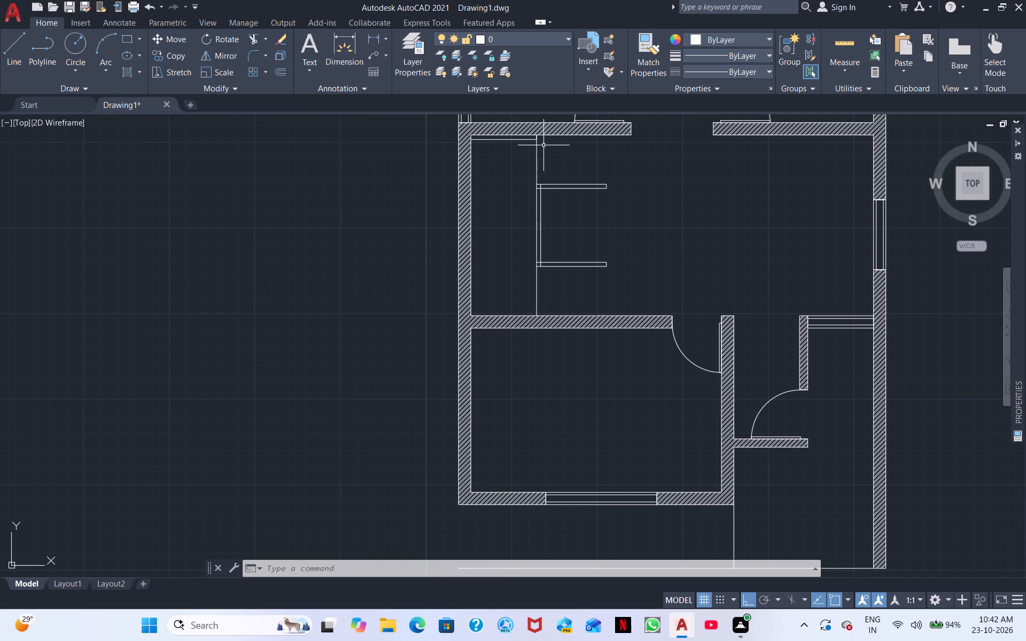
{"action": "scroll", "coordinate": [559, 214], "scroll_direction": "up", "scroll_amount": 2}
{"action": "middle_click_drag", "start_coordinate": [595, 228], "coordinate": [634, 314]}
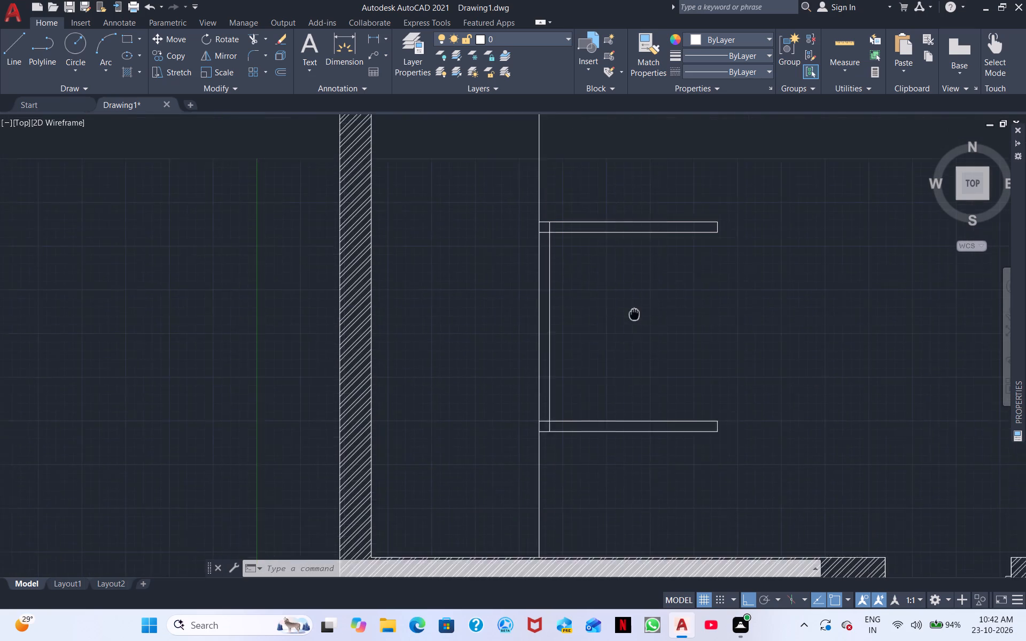
{"action": "middle_click_drag", "start_coordinate": [634, 314], "coordinate": [649, 320]}
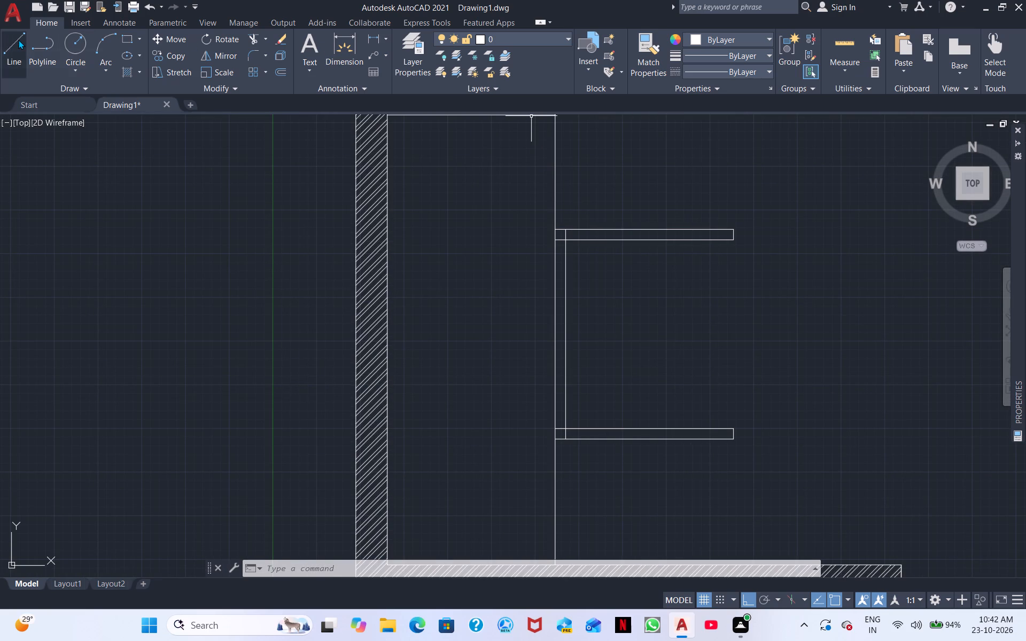
{"action": "left_click", "coordinate": [18, 40]}
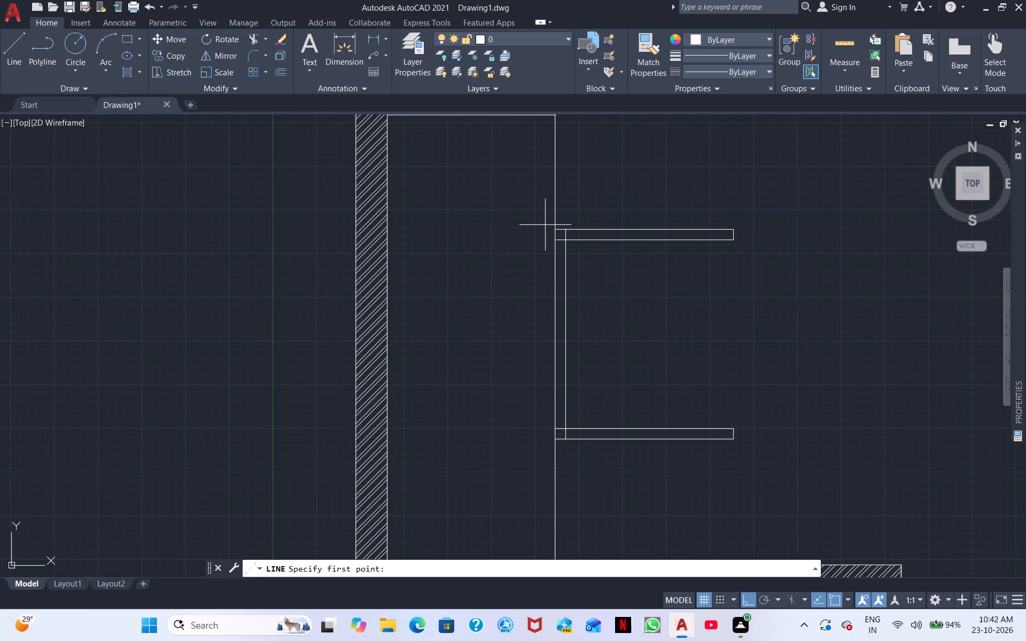
{"action": "left_click", "coordinate": [553, 230]}
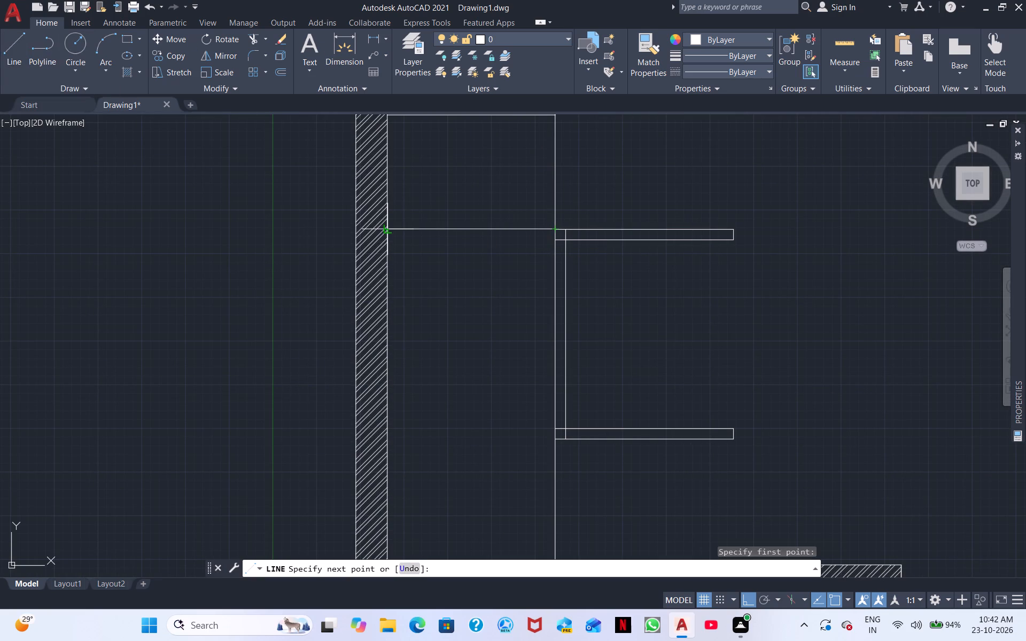
{"action": "left_click", "coordinate": [384, 229]}
{"action": "key", "text": "Escape"}
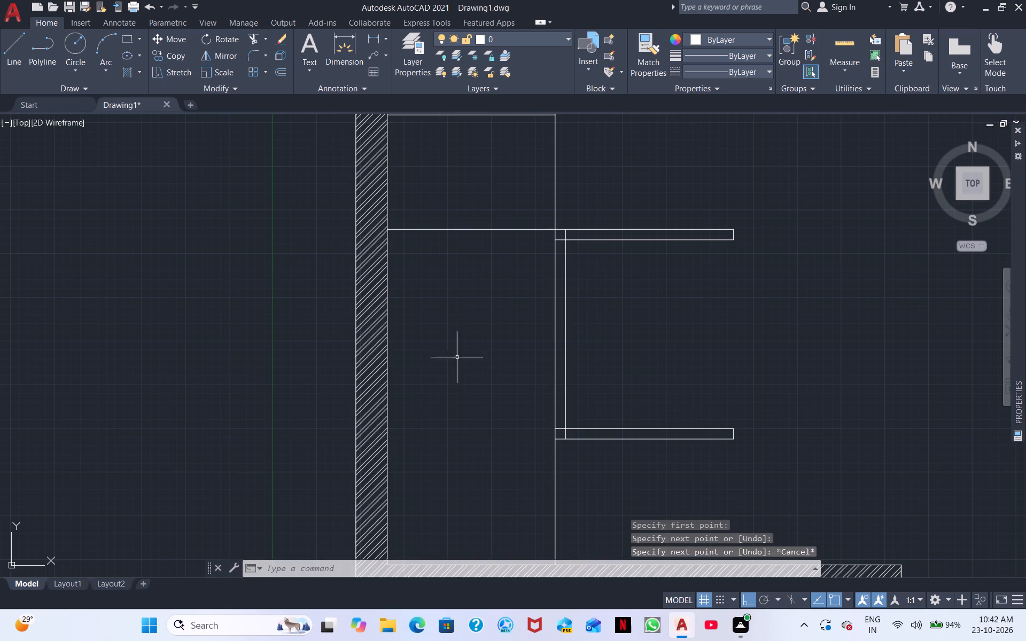
Draw a line west from the southern strip's lower west corner to the west wall's inner face.
{"action": "right_click", "coordinate": [520, 423]}
{"action": "left_click", "coordinate": [589, 181]}
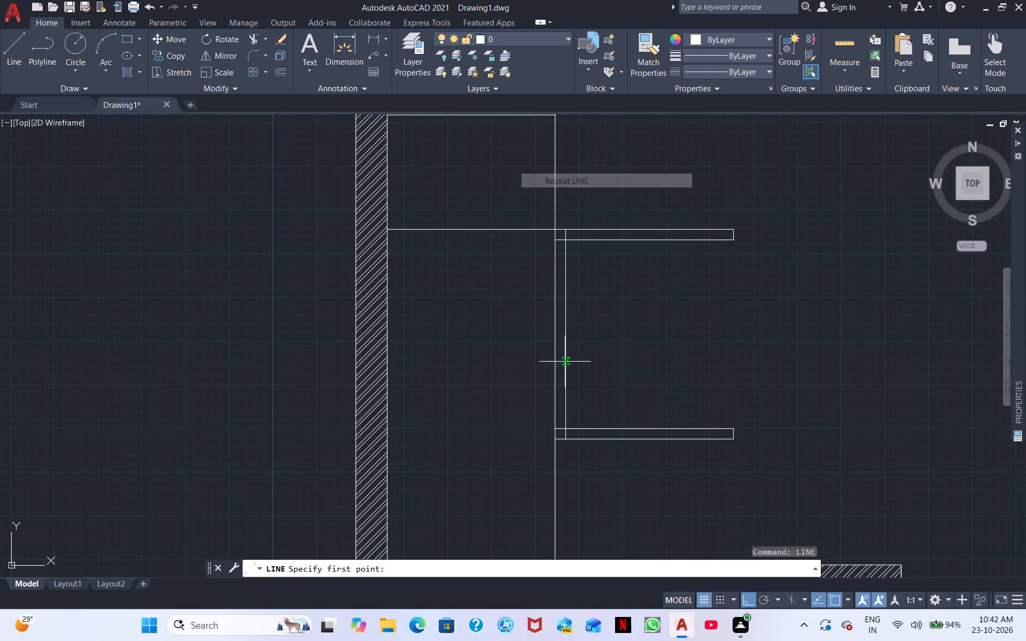
{"action": "left_click", "coordinate": [551, 438]}
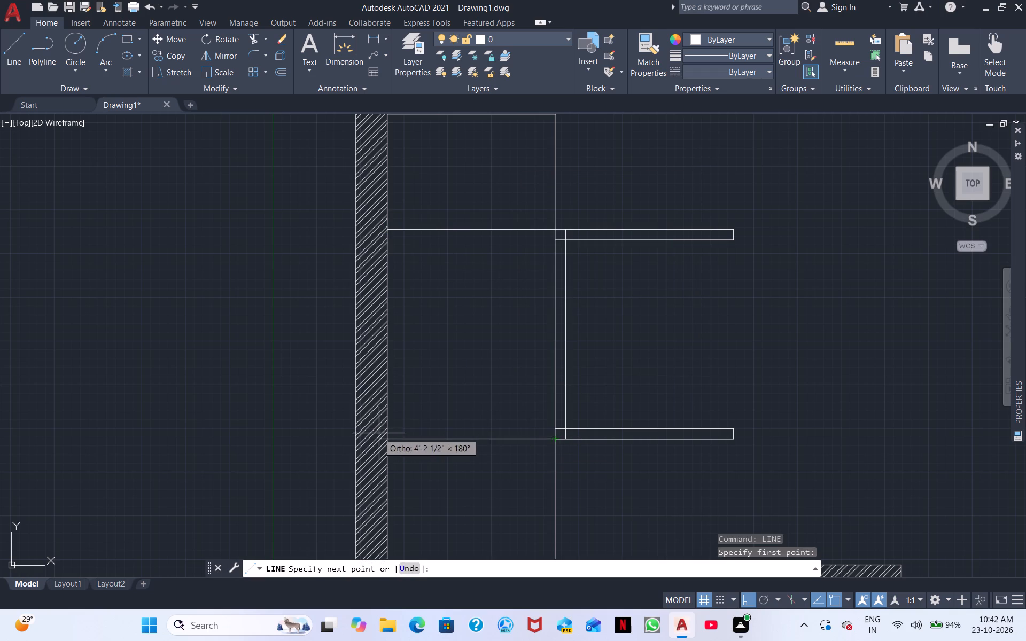
{"action": "left_click", "coordinate": [385, 435]}
{"action": "key", "text": "Escape"}
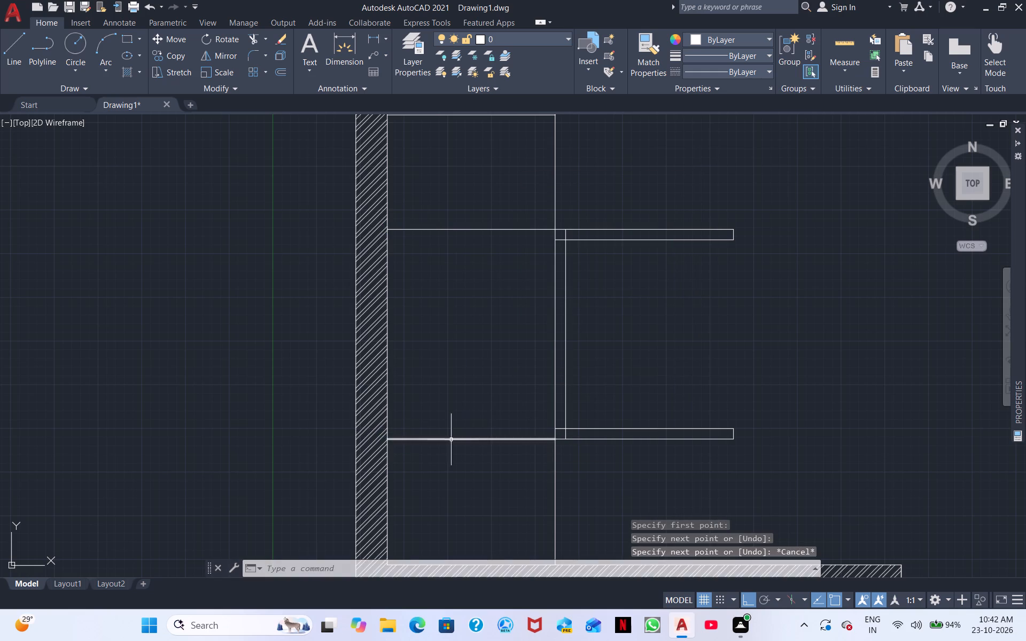
Draw a line south from the southern strip's lower east corner to the hall's south wall face.
{"action": "scroll", "coordinate": [452, 441], "scroll_direction": "down", "scroll_amount": 1}
{"action": "middle_click_drag", "start_coordinate": [514, 467], "coordinate": [451, 361]}
{"action": "right_click", "coordinate": [582, 382]}
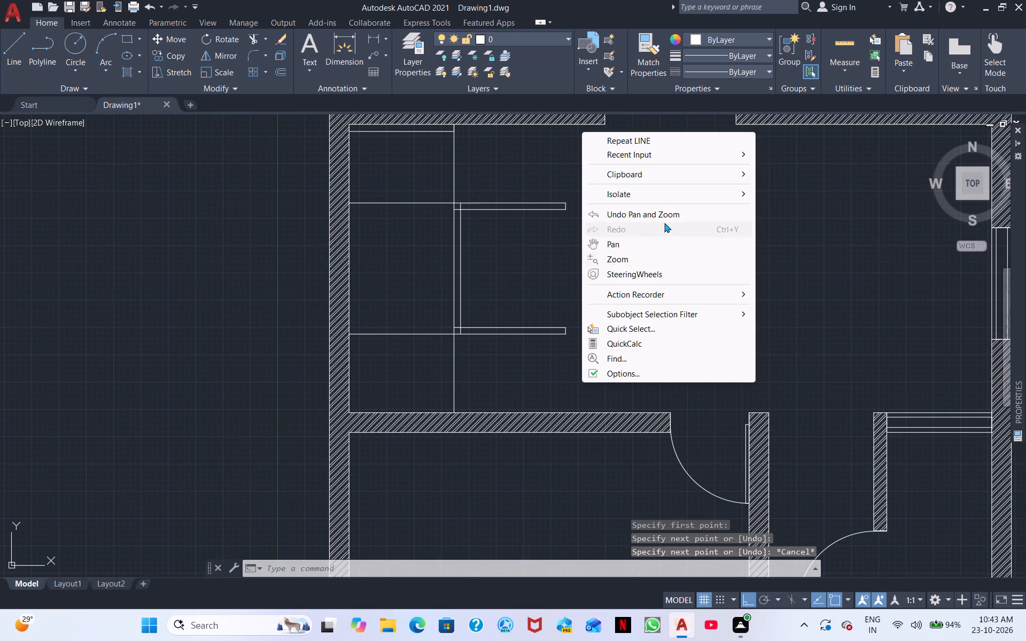
{"action": "left_click", "coordinate": [668, 141]}
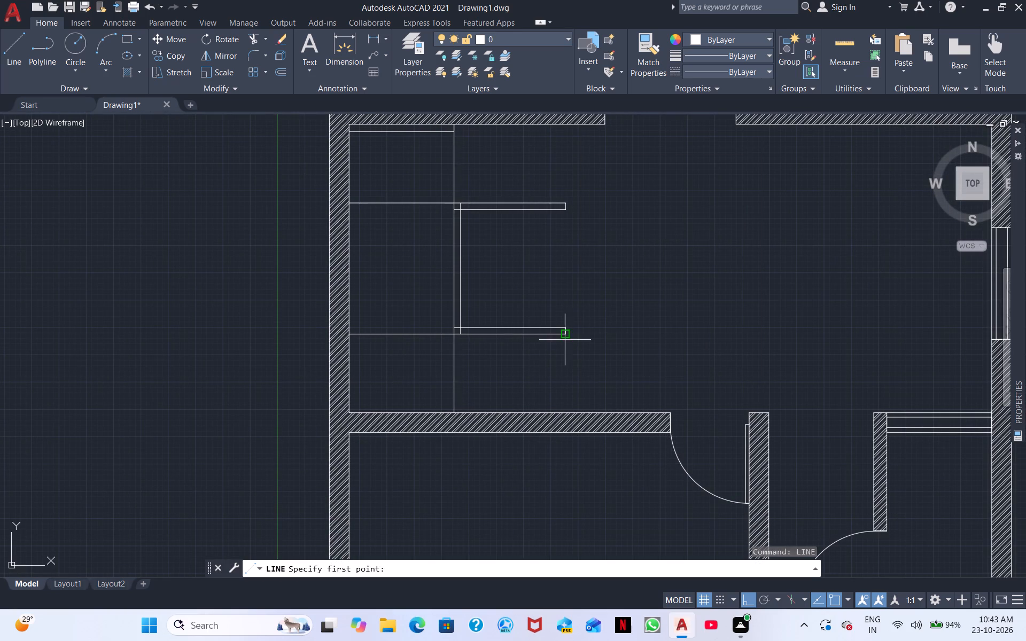
{"action": "scroll", "coordinate": [566, 339], "scroll_direction": "up", "scroll_amount": 2}
{"action": "left_click", "coordinate": [566, 332]}
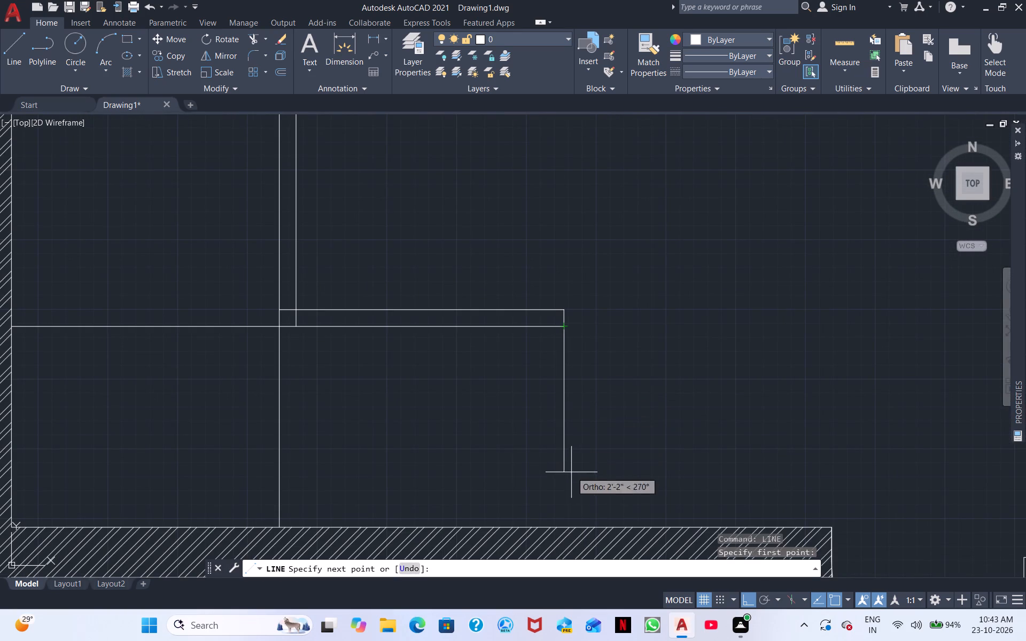
{"action": "left_click", "coordinate": [568, 526]}
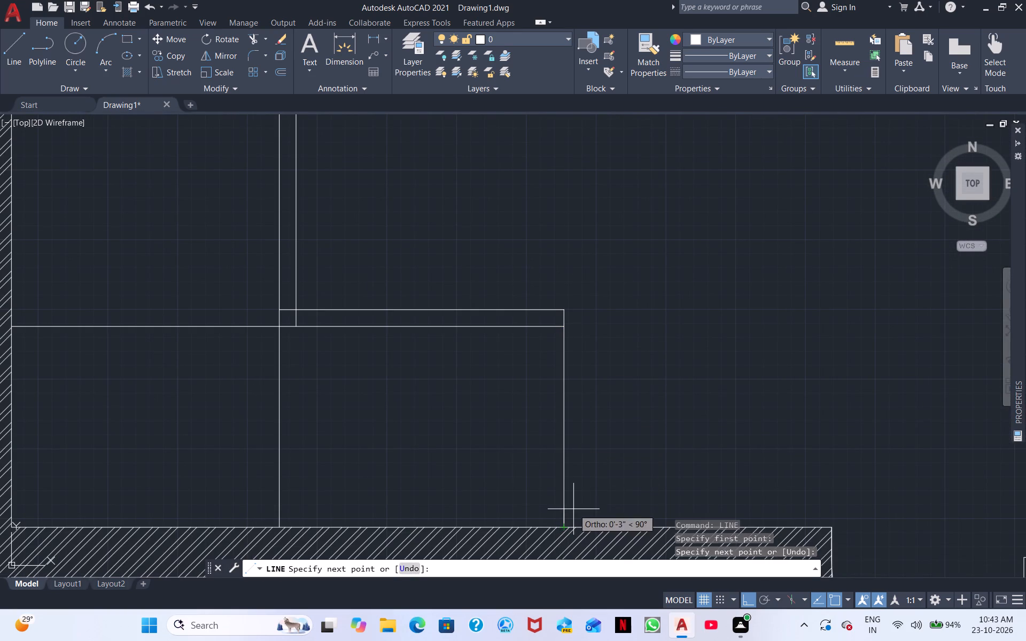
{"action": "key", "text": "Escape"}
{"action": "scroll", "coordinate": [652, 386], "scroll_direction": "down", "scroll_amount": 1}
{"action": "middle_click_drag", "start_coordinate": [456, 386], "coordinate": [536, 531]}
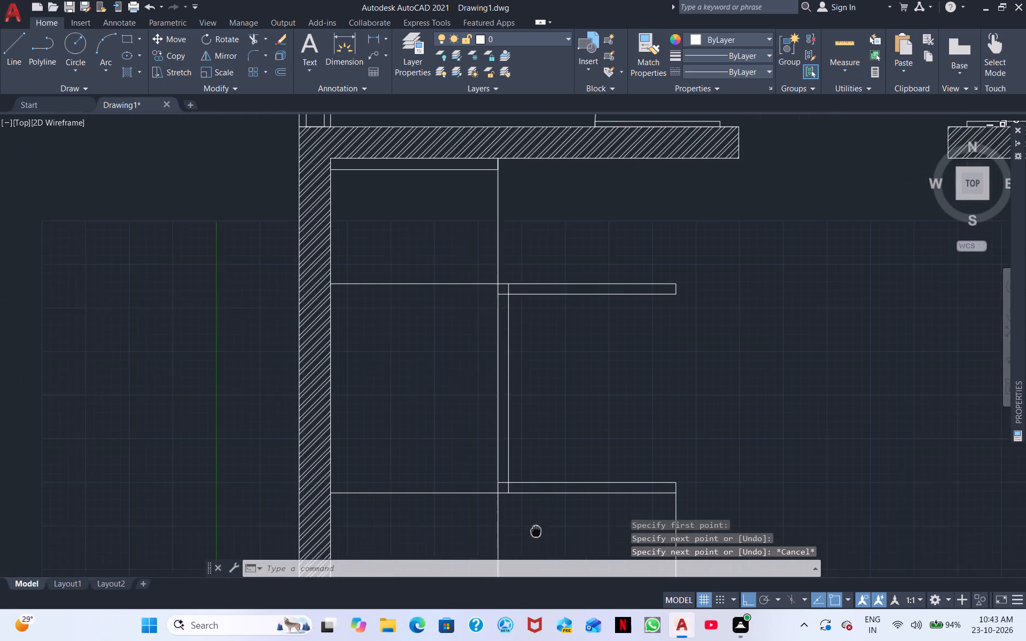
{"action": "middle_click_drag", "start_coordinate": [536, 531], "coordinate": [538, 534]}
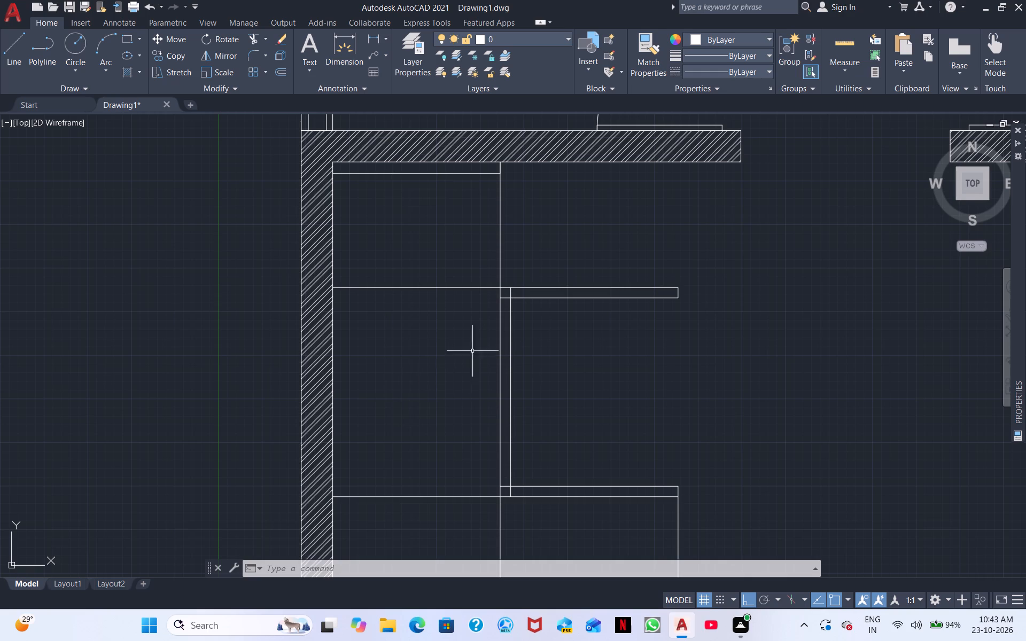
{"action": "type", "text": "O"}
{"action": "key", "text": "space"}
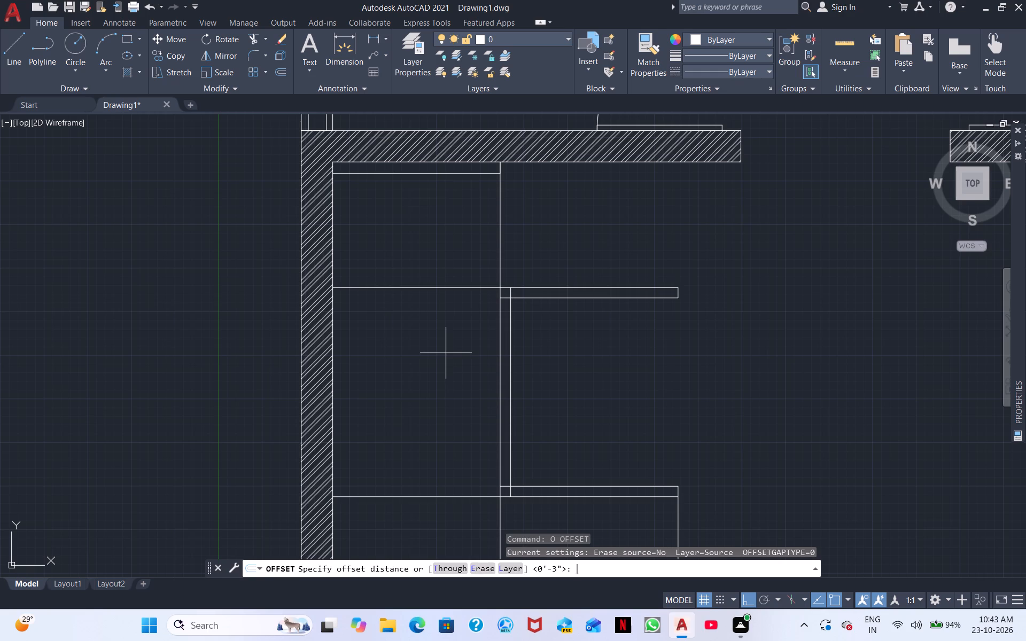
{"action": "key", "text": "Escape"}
Copy the horizontal line west of the northern strip as a 7-item array fitted south to the midpoint of the matching southern line.
{"action": "left_click_drag", "start_coordinate": [417, 293], "coordinate": [414, 287]}
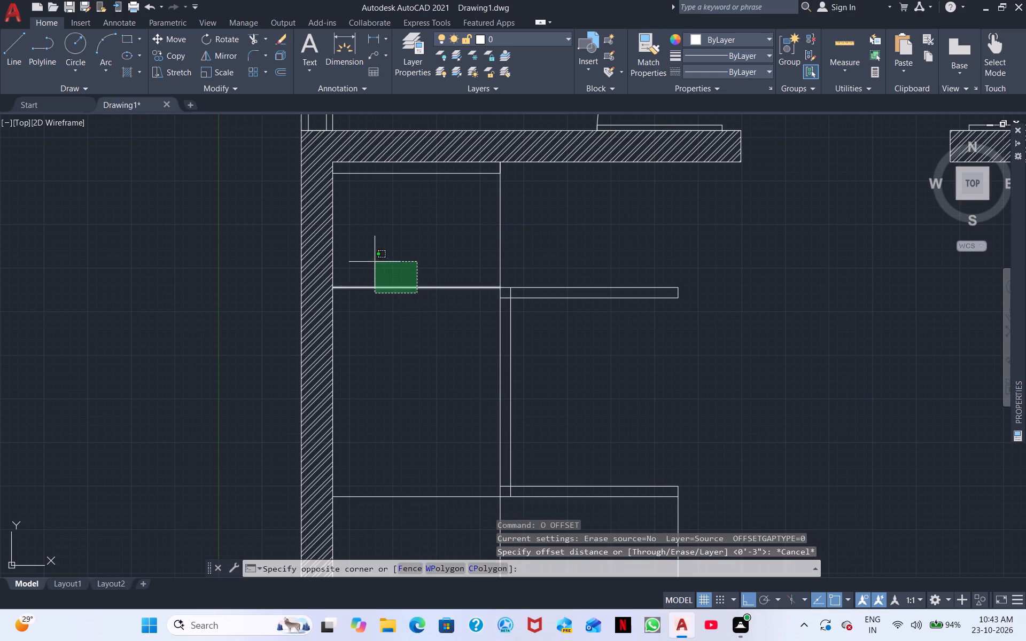
{"action": "left_click", "coordinate": [375, 261]}
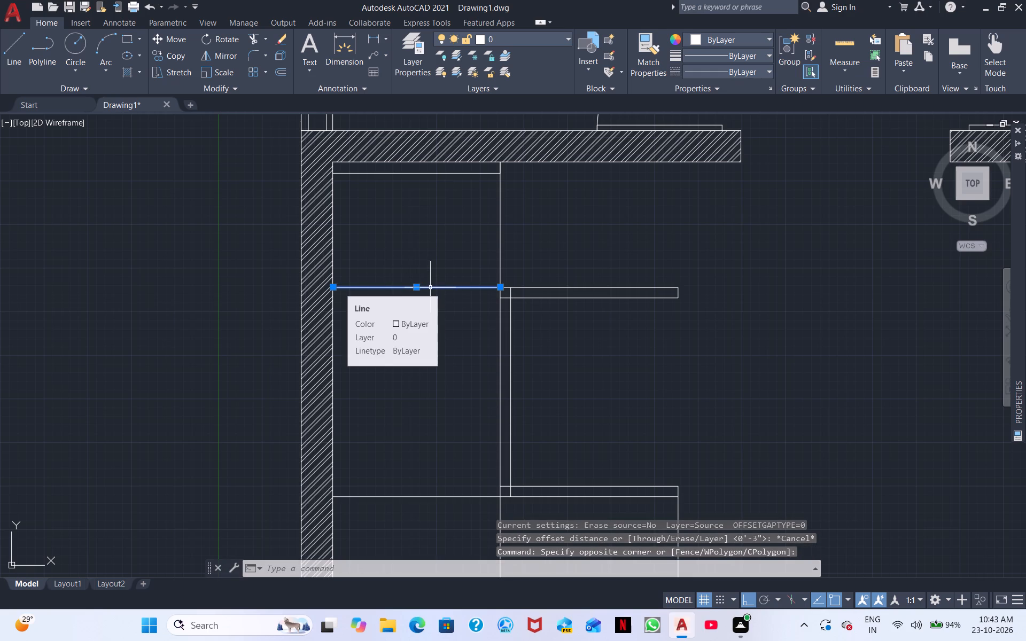
{"action": "type", "text": "COP"}
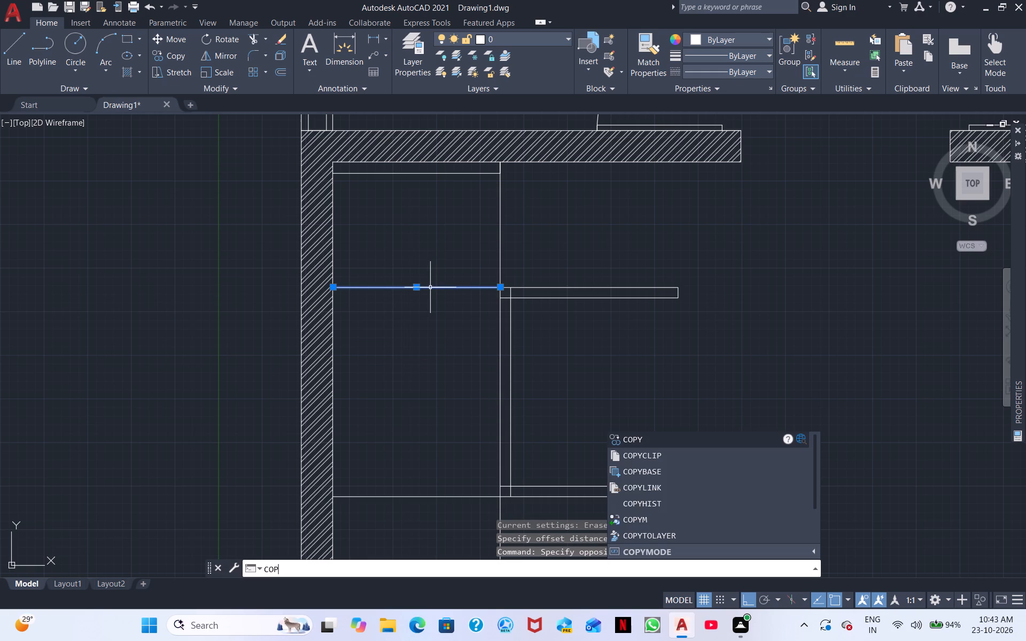
{"action": "key", "text": "space"}
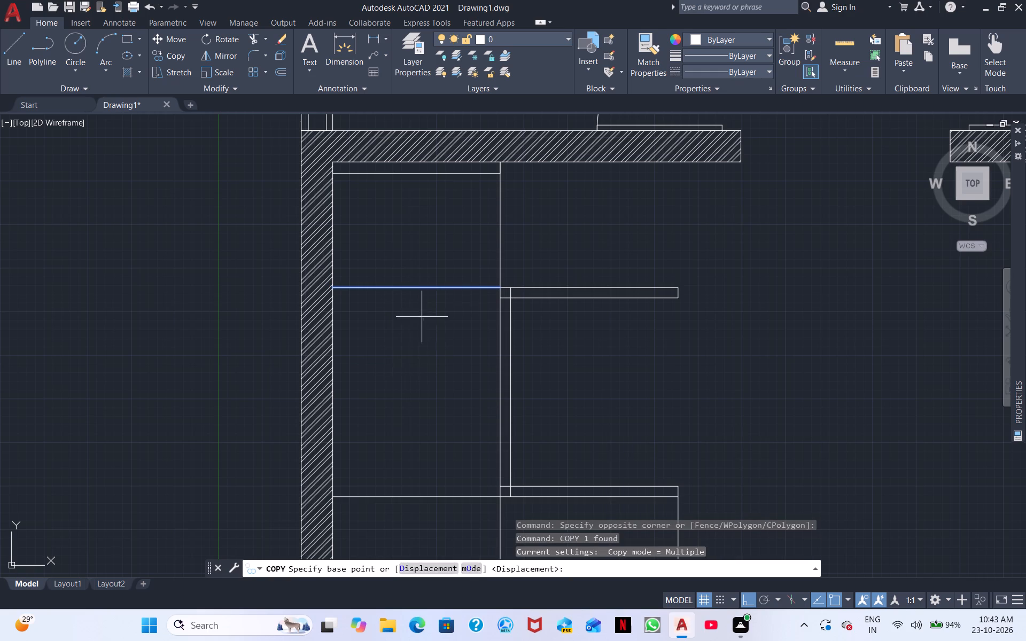
{"action": "left_click", "coordinate": [414, 289]}
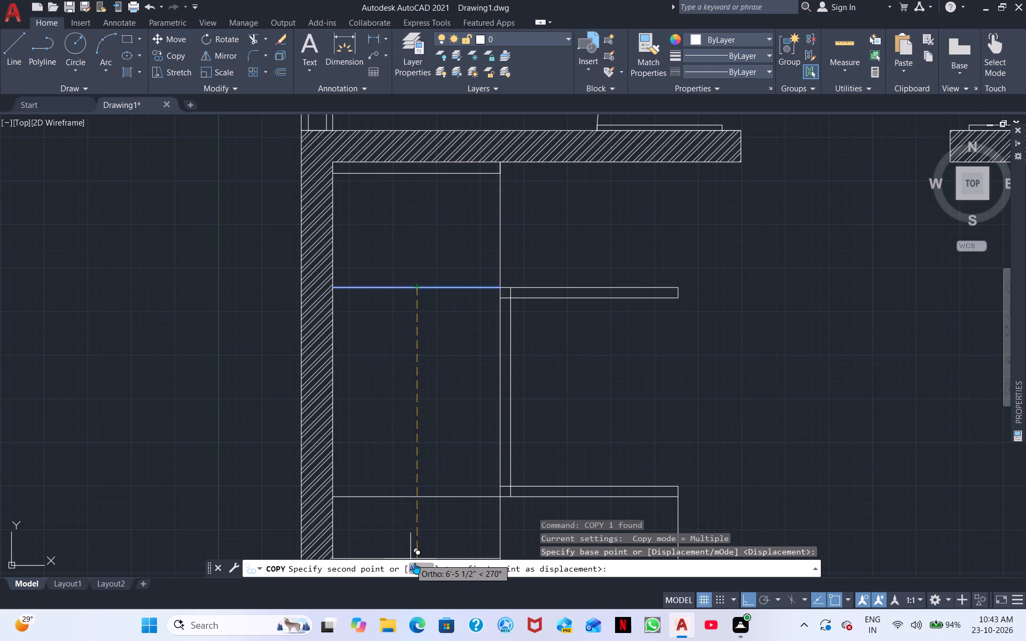
{"action": "left_click", "coordinate": [416, 565]}
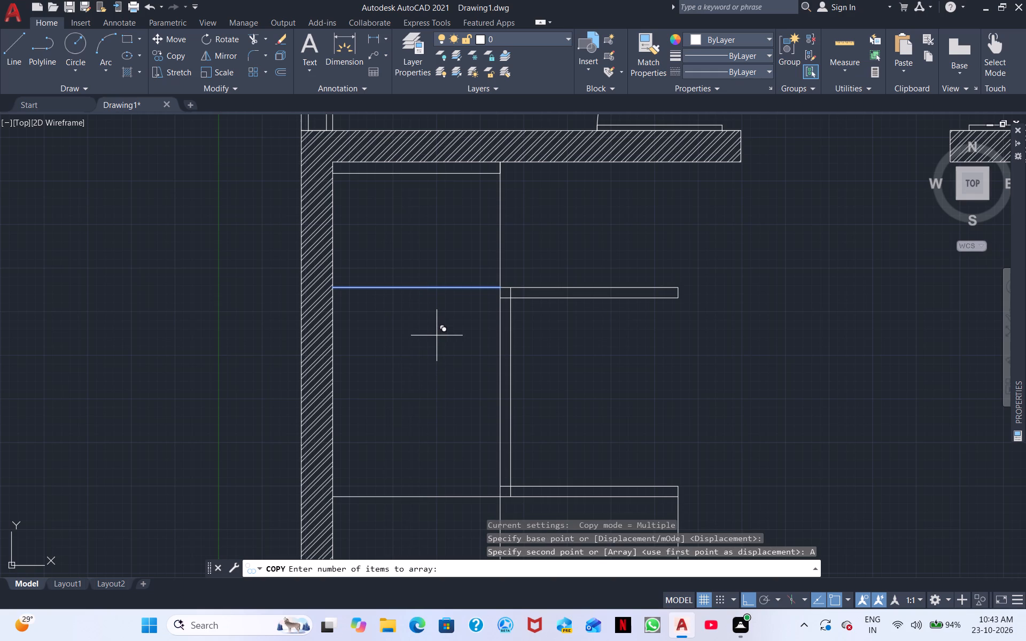
{"action": "key", "text": "7"}
{"action": "key", "text": "Return"}
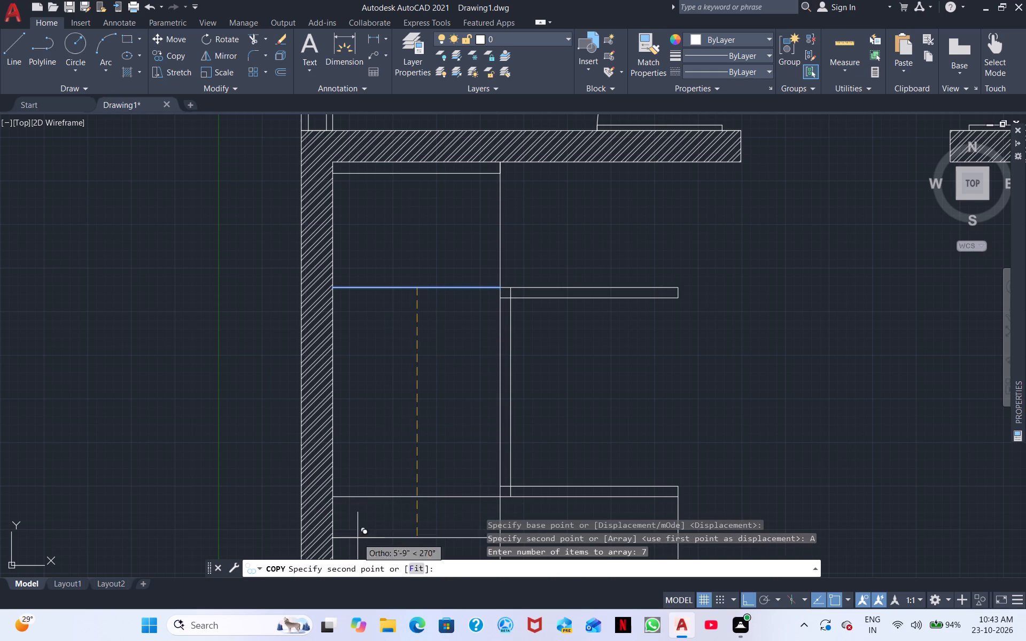
{"action": "left_click", "coordinate": [414, 568]}
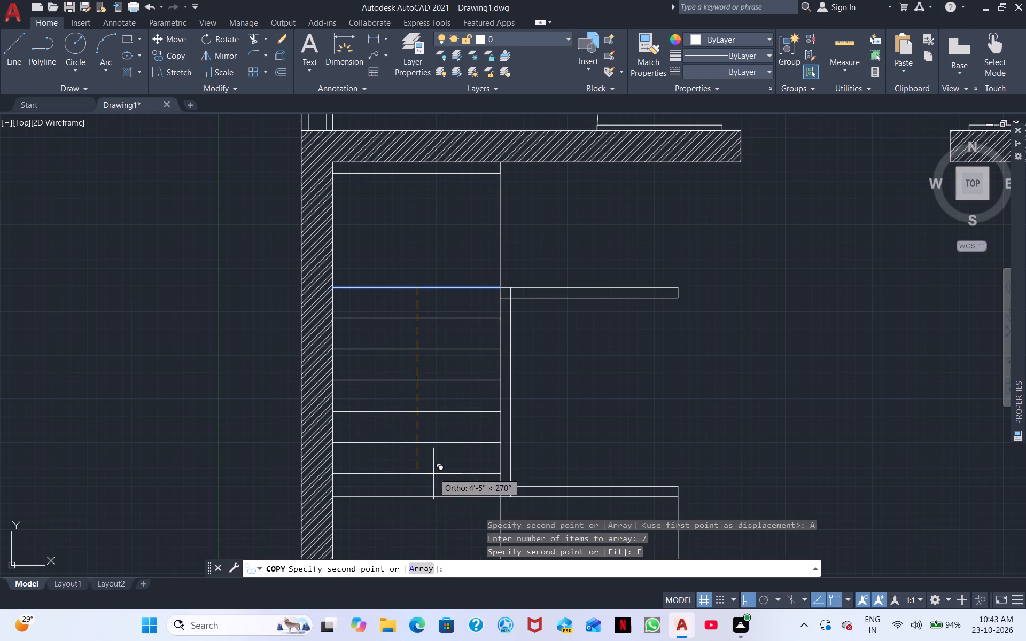
{"action": "left_click", "coordinate": [416, 496]}
{"action": "key", "text": "Escape"}
Copy the short vertical line below the southern strip's east end as a 6-item array fitted west to the parallel vertical line's midpoint.
{"action": "scroll", "coordinate": [481, 509], "scroll_direction": "down", "scroll_amount": 1}
{"action": "middle_click_drag", "start_coordinate": [487, 509], "coordinate": [392, 349]}
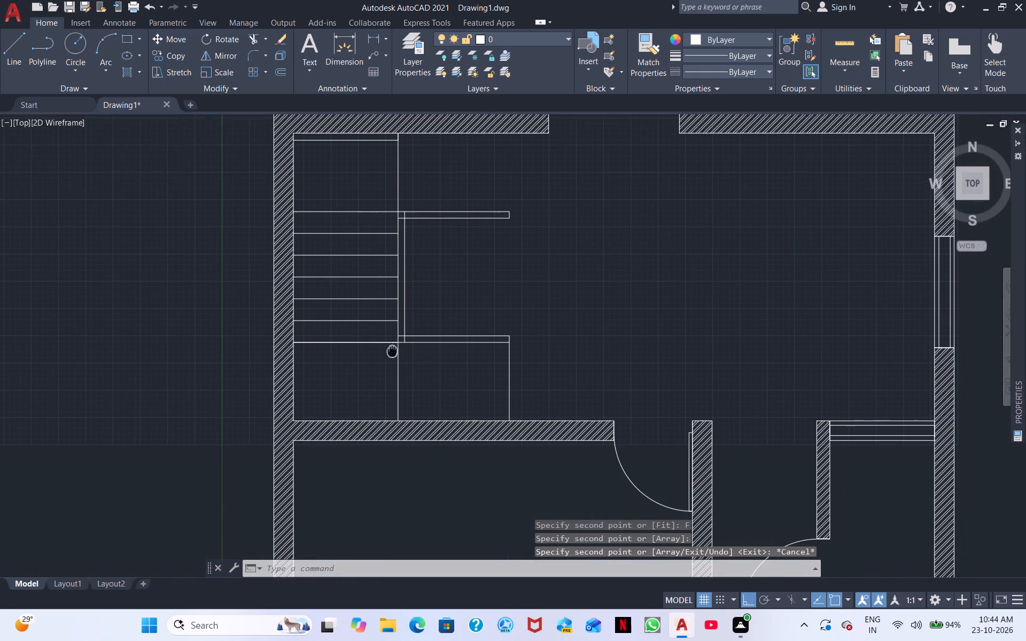
{"action": "middle_click_drag", "start_coordinate": [392, 349], "coordinate": [391, 348]}
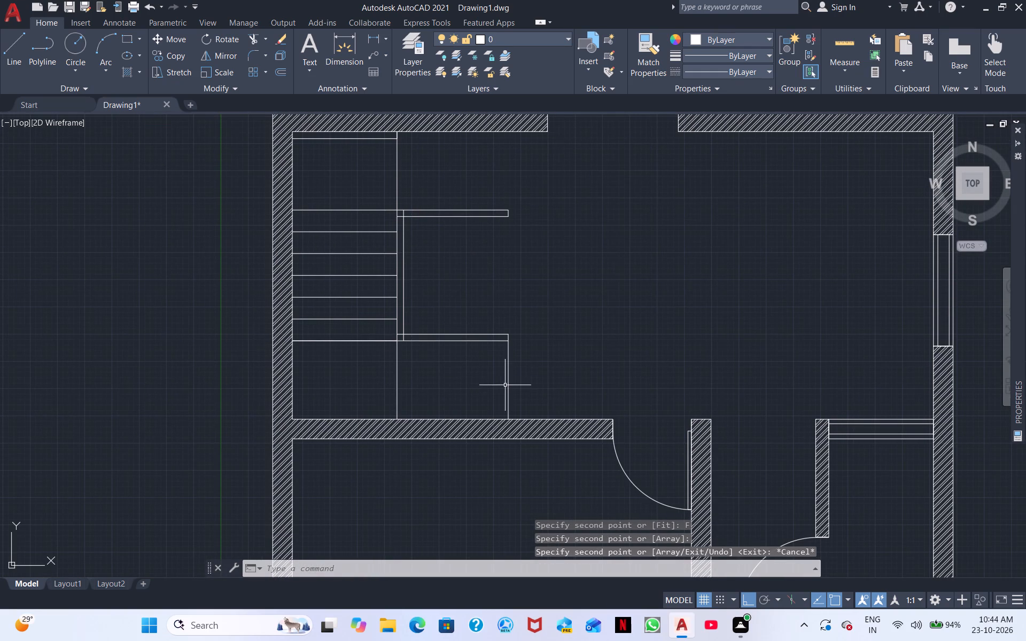
{"action": "left_click", "coordinate": [509, 382]}
{"action": "right_click", "coordinate": [553, 384]}
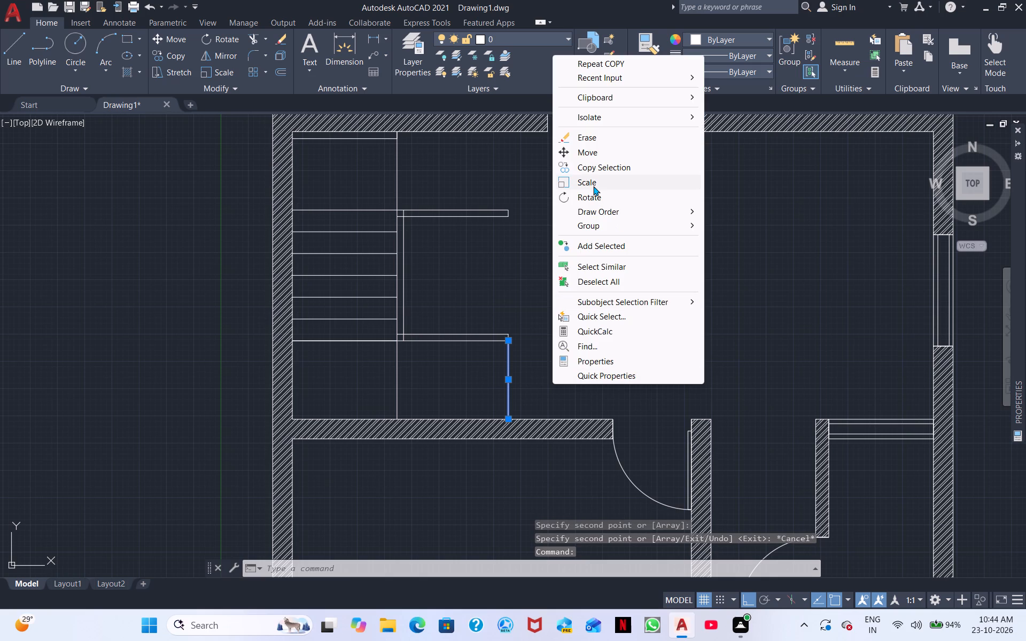
{"action": "left_click", "coordinate": [601, 171]}
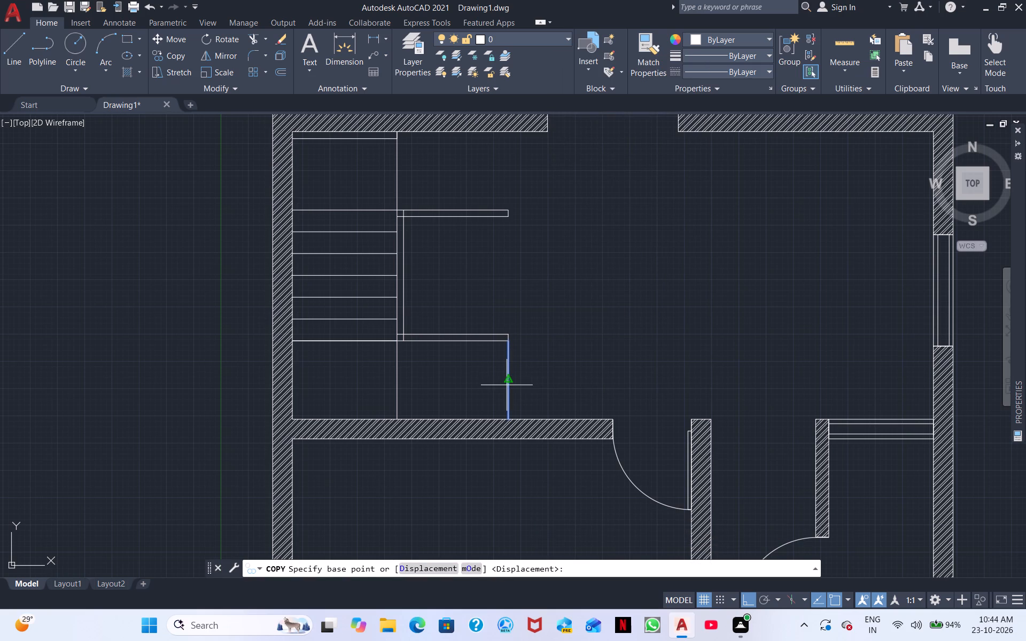
{"action": "left_click", "coordinate": [507, 378]}
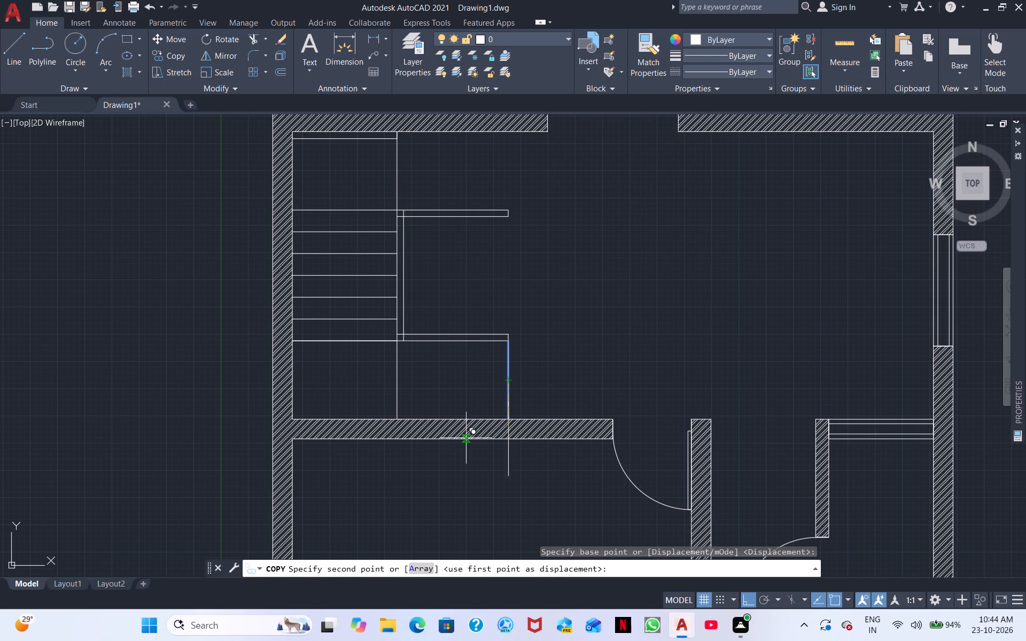
{"action": "left_click", "coordinate": [417, 568]}
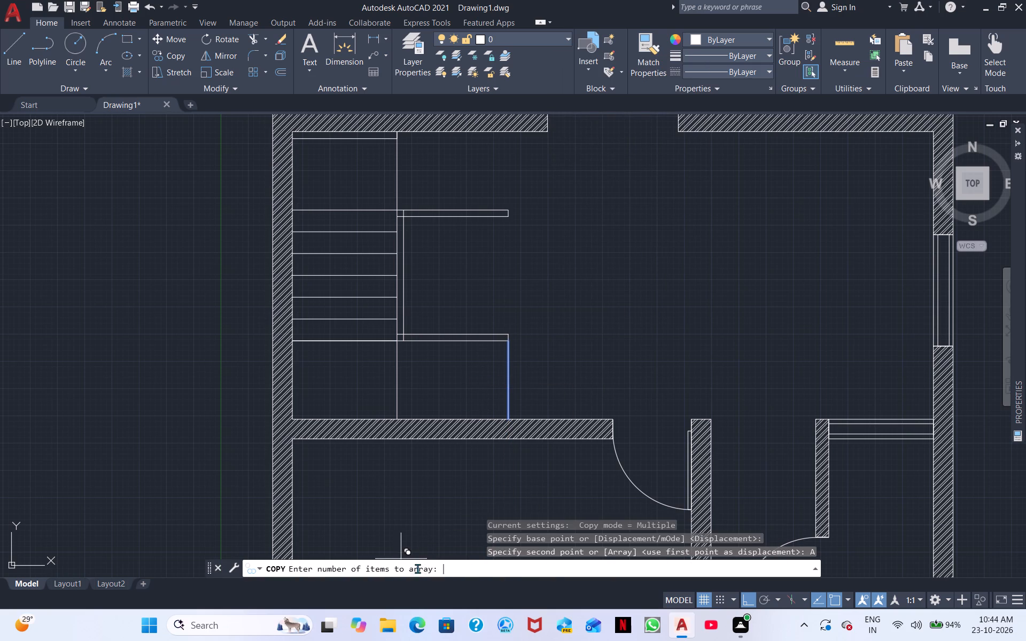
{"action": "key", "text": "6"}
{"action": "key", "text": "Return"}
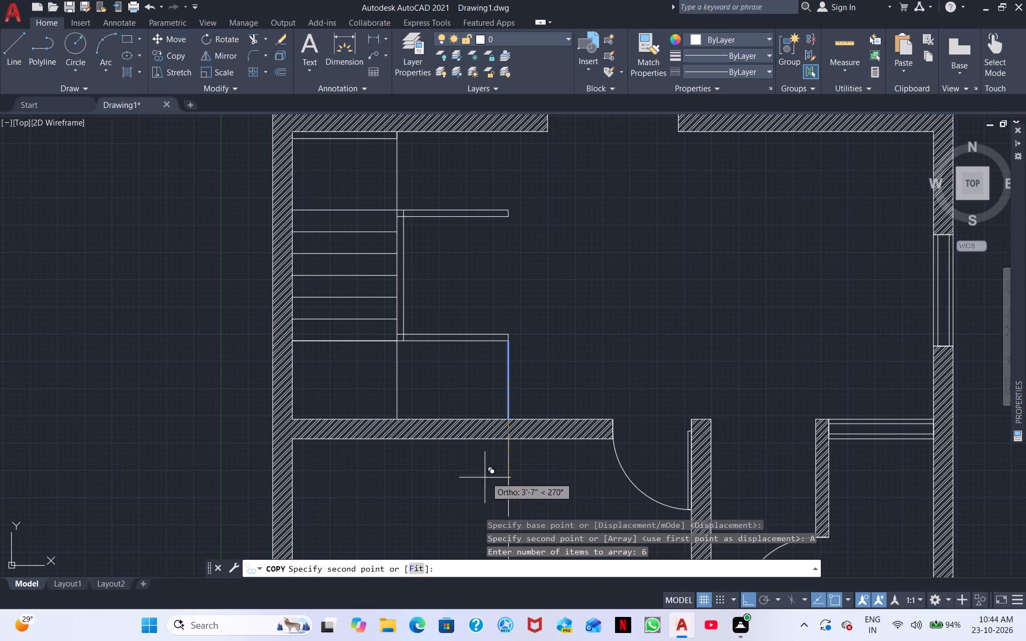
{"action": "left_click", "coordinate": [419, 567]}
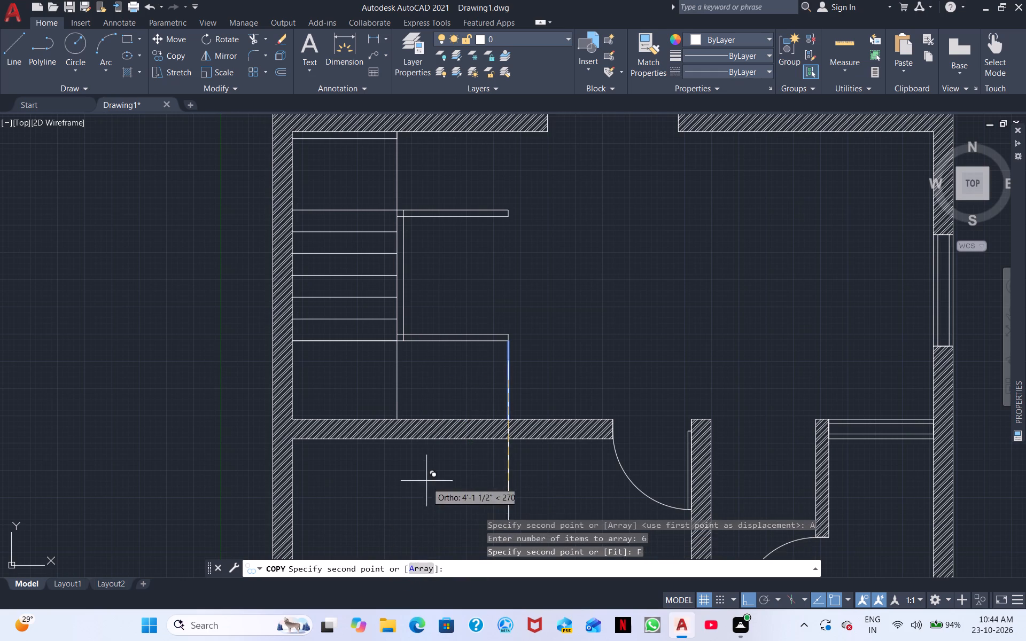
{"action": "left_click", "coordinate": [399, 379]}
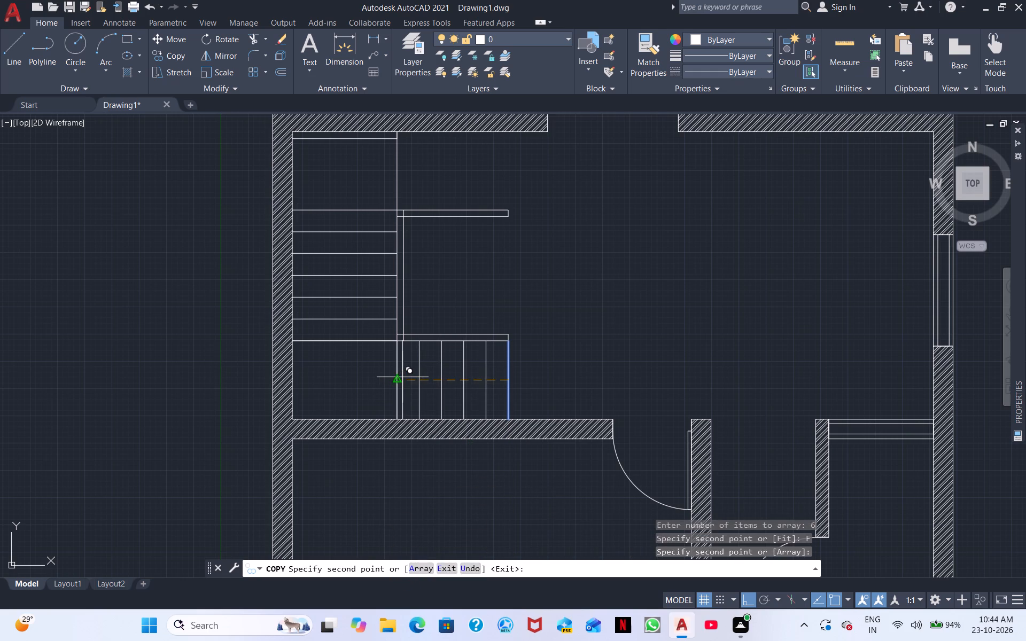
{"action": "key", "text": "Escape"}
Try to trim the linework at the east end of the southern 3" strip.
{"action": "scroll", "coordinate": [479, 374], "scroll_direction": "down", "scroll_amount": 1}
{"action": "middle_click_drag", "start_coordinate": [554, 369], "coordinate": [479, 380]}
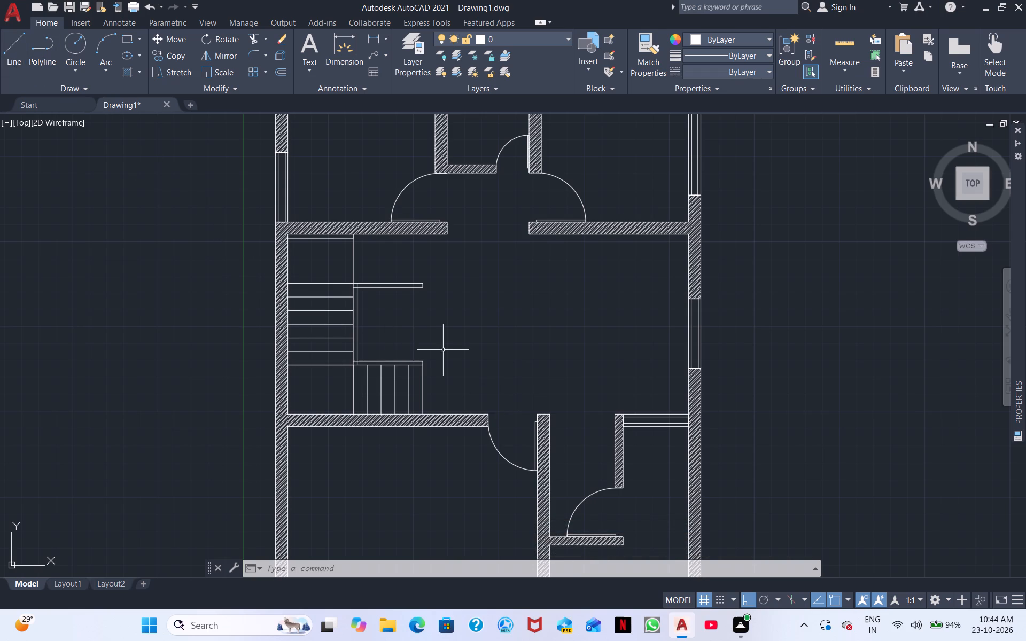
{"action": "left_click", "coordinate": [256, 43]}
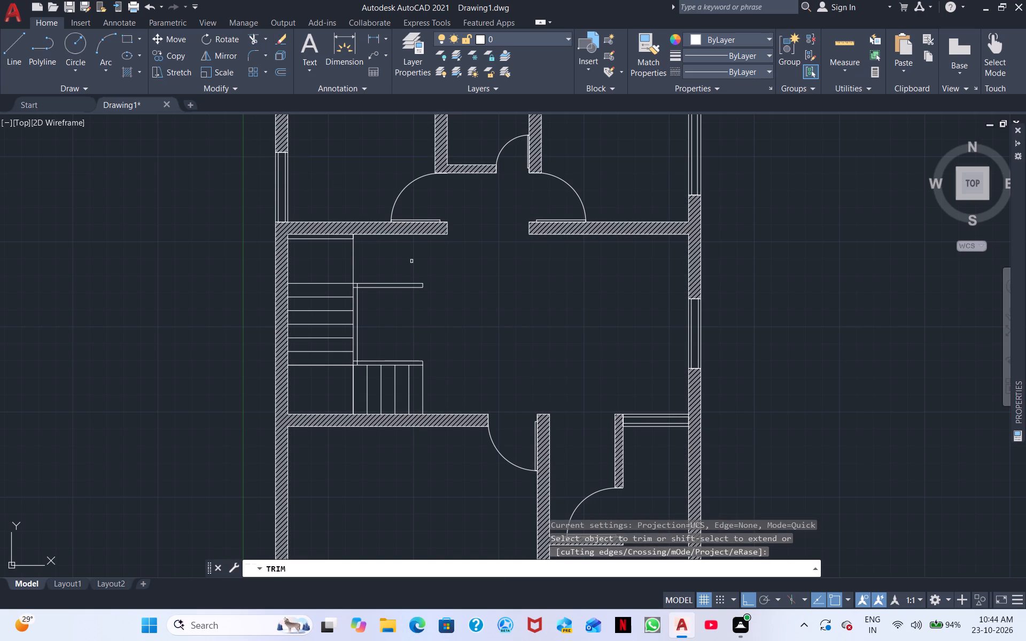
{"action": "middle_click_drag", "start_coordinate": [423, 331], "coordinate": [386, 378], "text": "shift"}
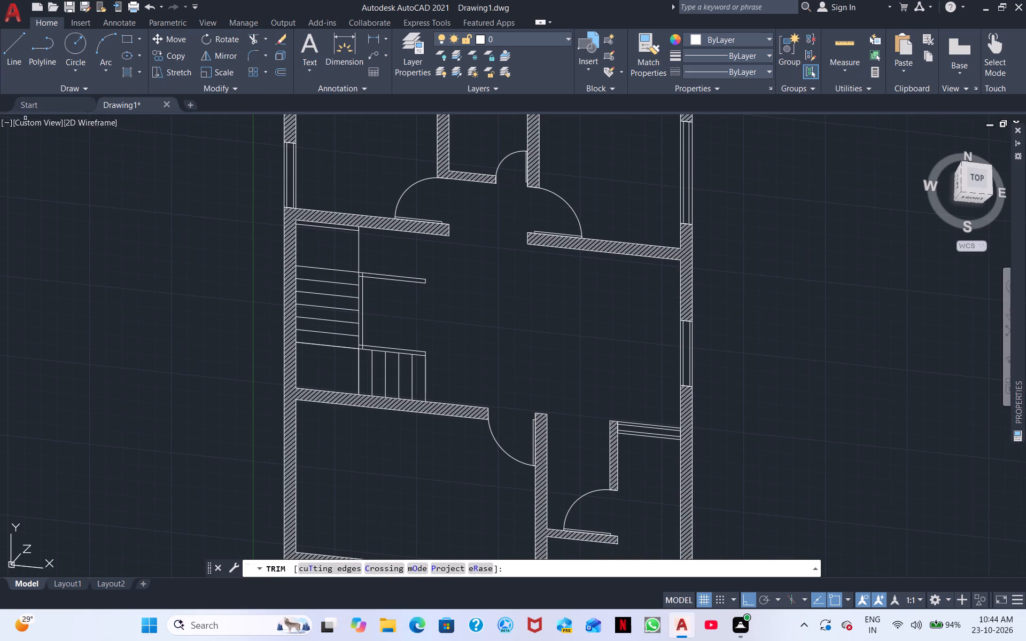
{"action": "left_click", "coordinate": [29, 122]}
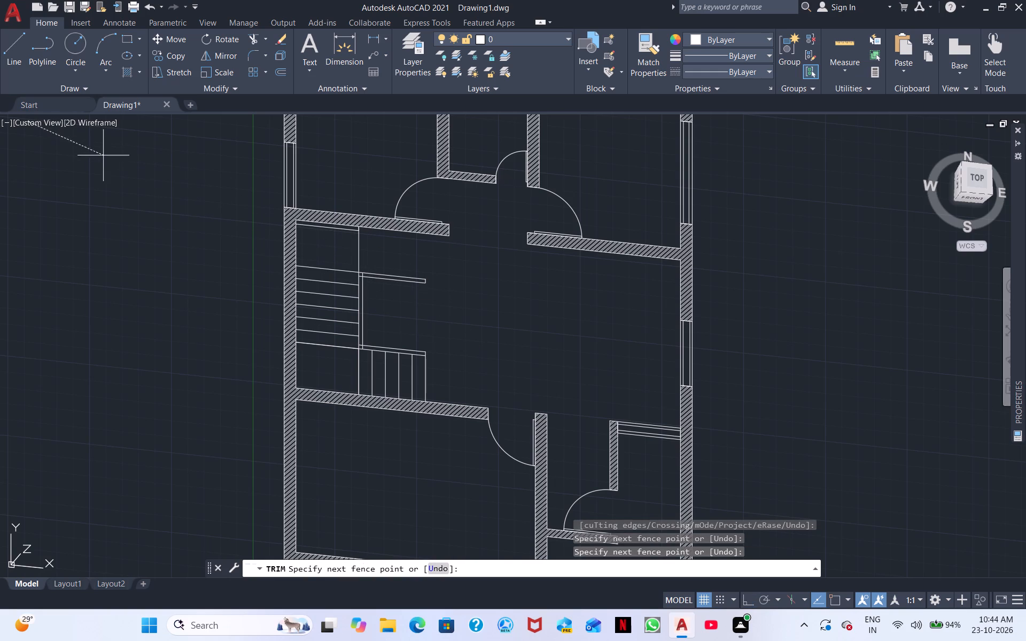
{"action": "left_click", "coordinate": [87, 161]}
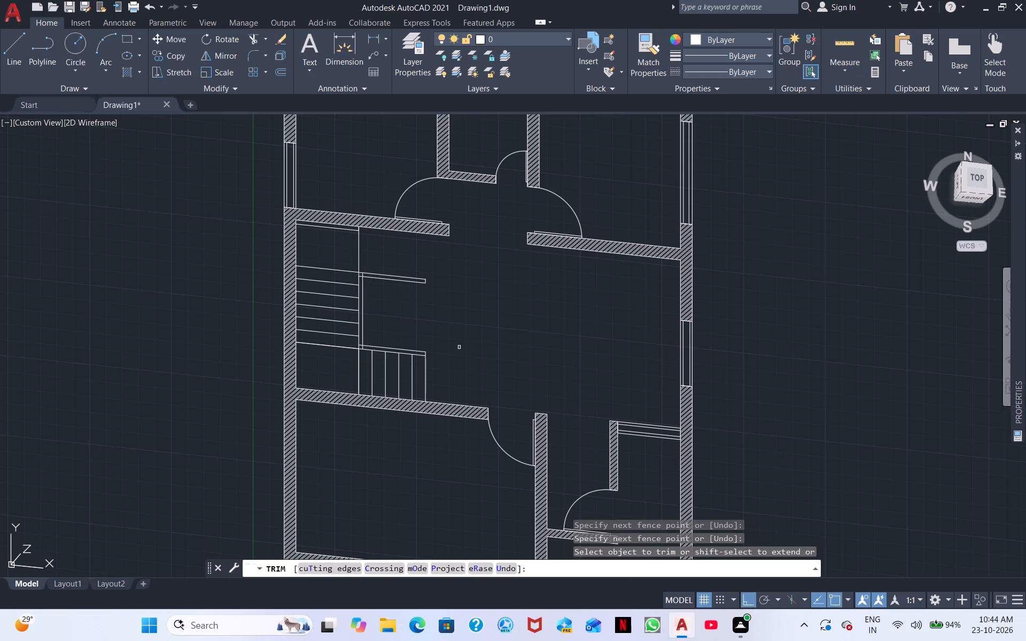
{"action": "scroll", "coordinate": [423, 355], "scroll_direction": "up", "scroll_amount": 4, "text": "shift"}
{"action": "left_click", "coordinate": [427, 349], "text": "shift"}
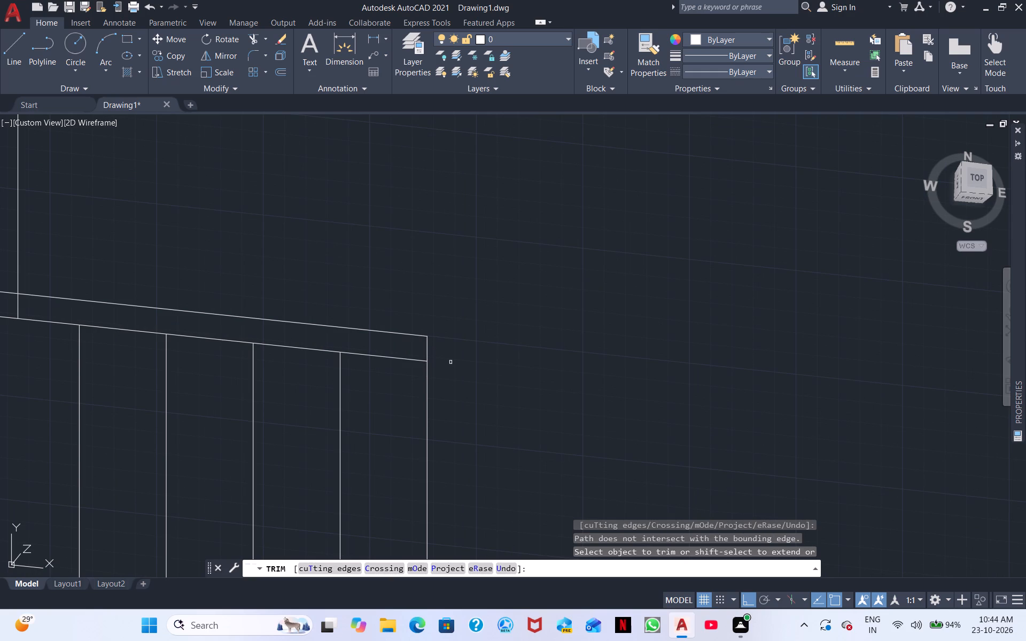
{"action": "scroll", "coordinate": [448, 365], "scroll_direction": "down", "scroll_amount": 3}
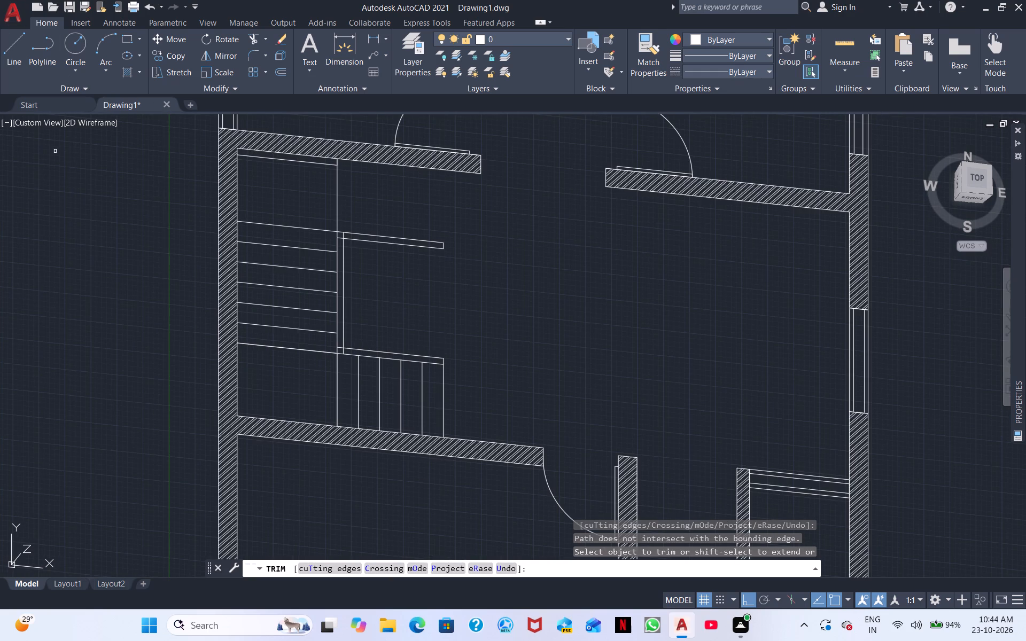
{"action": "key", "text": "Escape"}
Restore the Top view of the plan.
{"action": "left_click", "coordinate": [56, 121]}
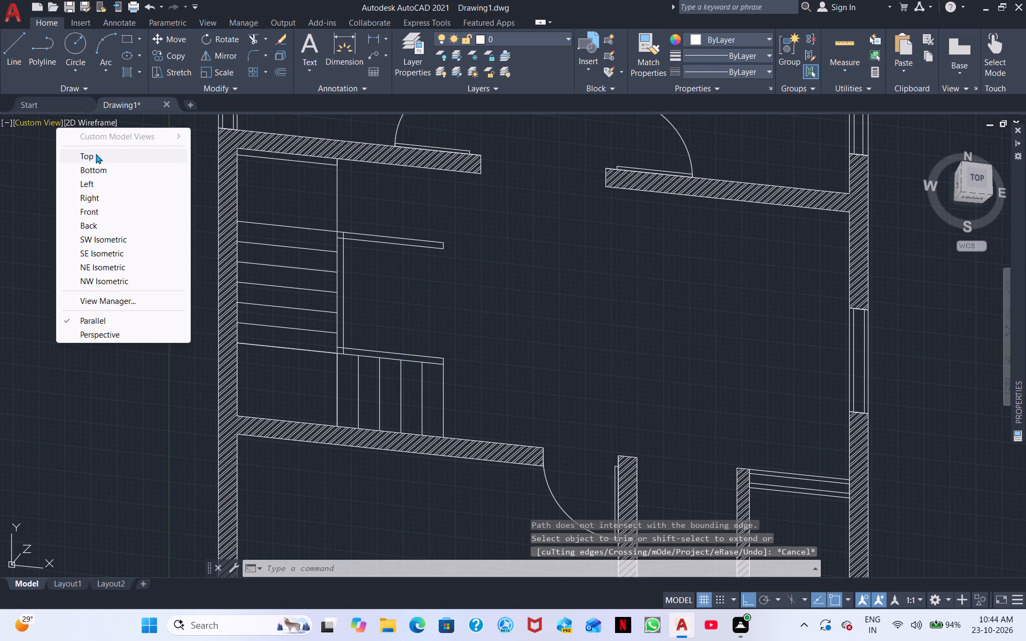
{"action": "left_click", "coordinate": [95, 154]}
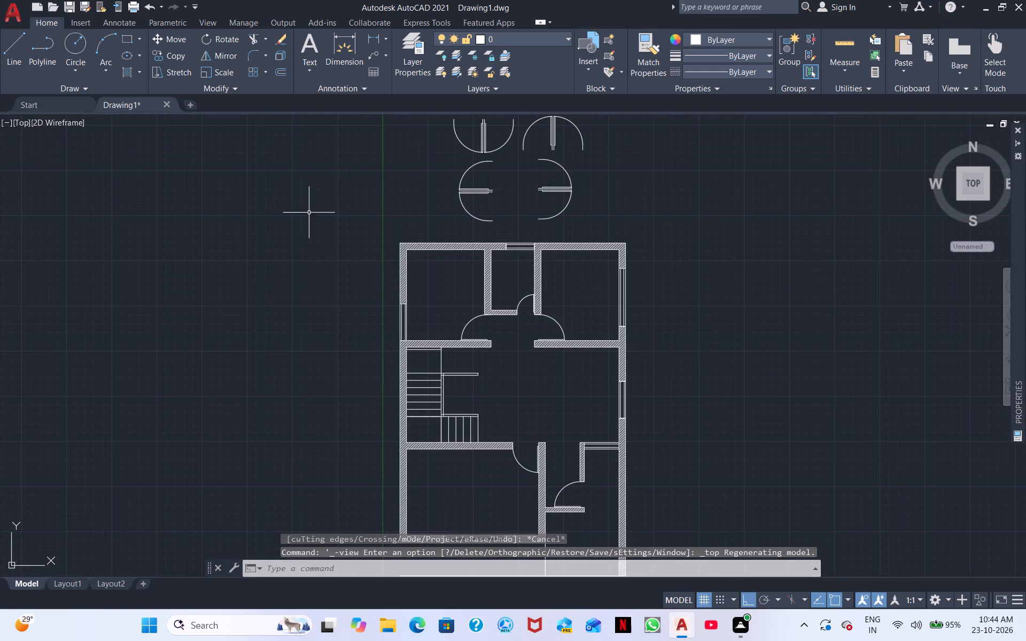
Draw a vertical line joining the east ends of the northern and southern 3" strips beside the stairs.
{"action": "middle_click_drag", "start_coordinate": [520, 267], "coordinate": [479, 156]}
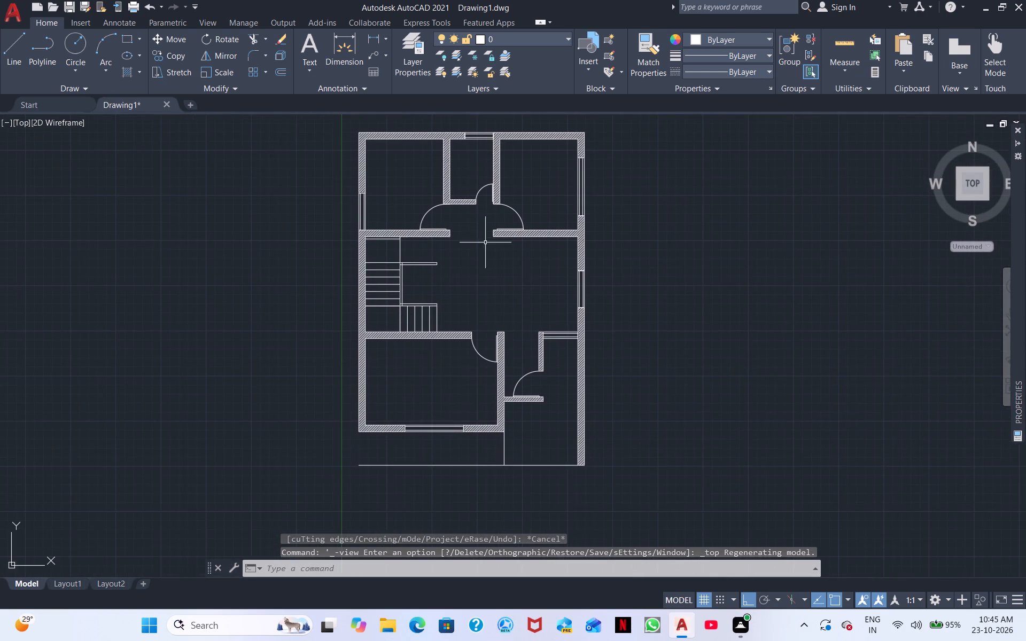
{"action": "scroll", "coordinate": [485, 243], "scroll_direction": "up", "scroll_amount": 3}
{"action": "middle_click_drag", "start_coordinate": [375, 327], "coordinate": [582, 310]}
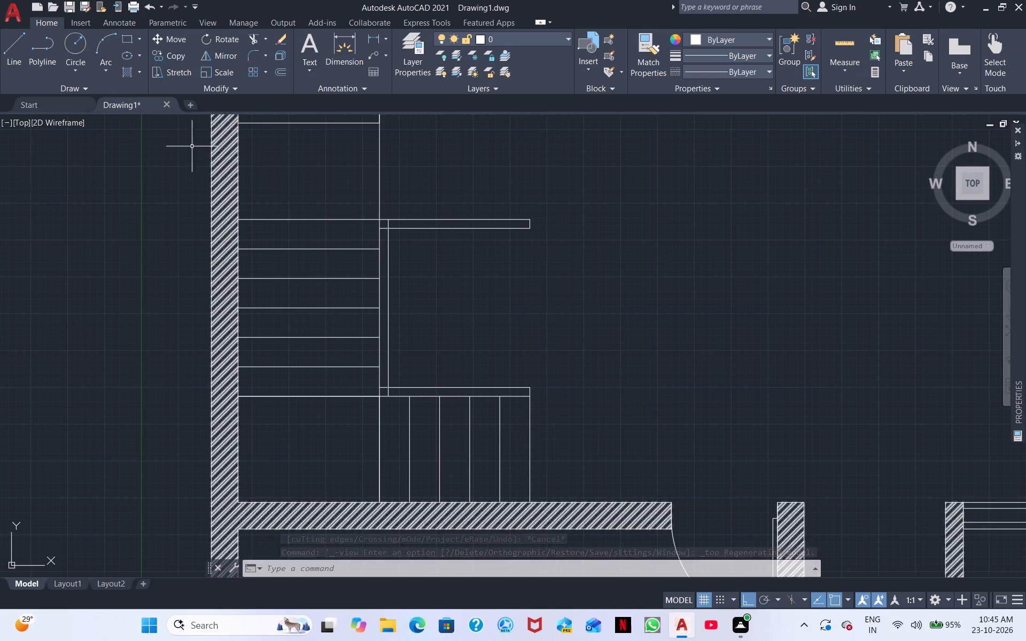
{"action": "left_click", "coordinate": [6, 58]}
{"action": "scroll", "coordinate": [531, 227], "scroll_direction": "up", "scroll_amount": 2}
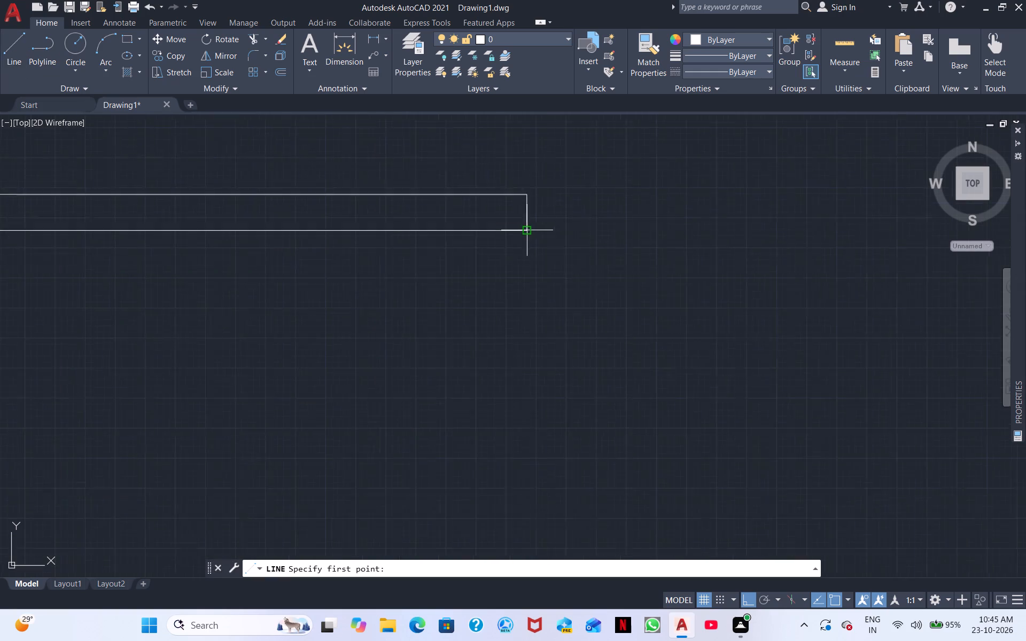
{"action": "scroll", "coordinate": [531, 226], "scroll_direction": "up", "scroll_amount": 3}
{"action": "left_click", "coordinate": [524, 237]}
{"action": "scroll", "coordinate": [521, 372], "scroll_direction": "down", "scroll_amount": 4}
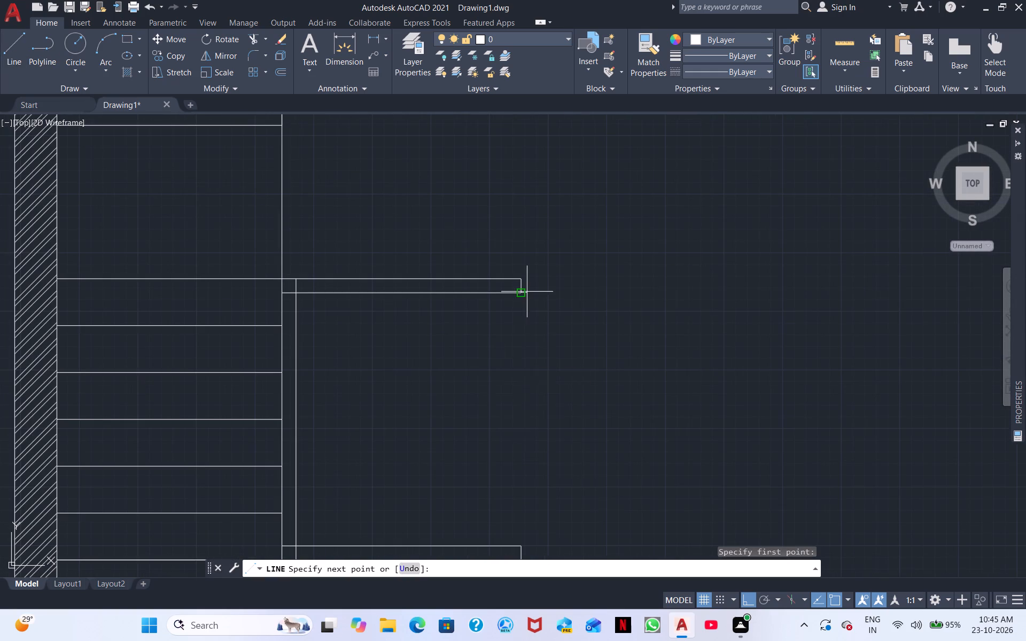
{"action": "left_click", "coordinate": [526, 546]}
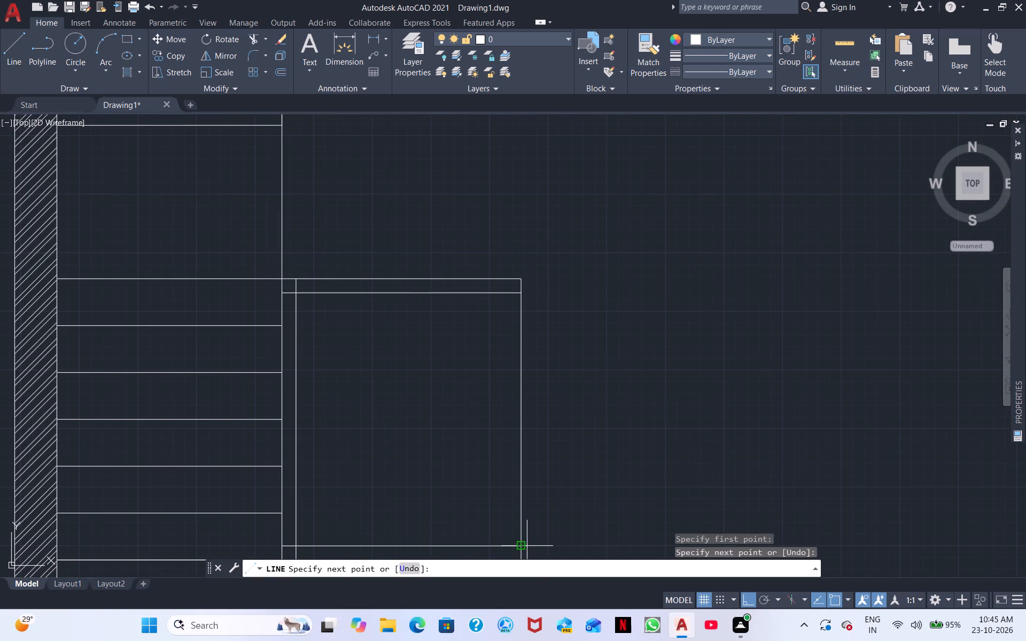
{"action": "key", "text": "Escape"}
Offset the new east vertical line 3" to the west, into the enclosure.
{"action": "type", "text": "O"}
{"action": "key", "text": "space"}
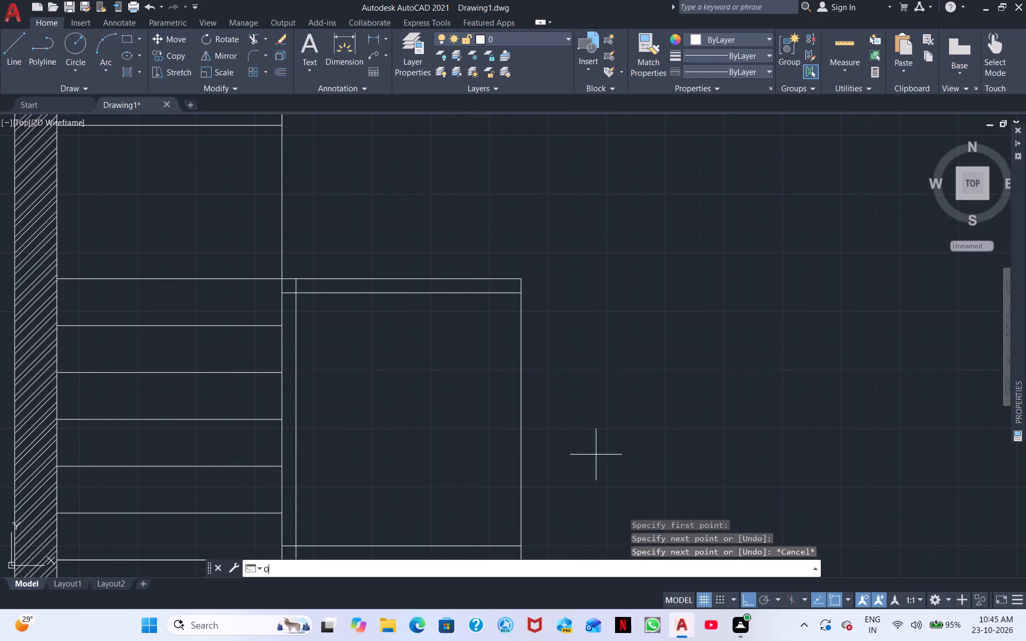
{"action": "key", "text": "space"}
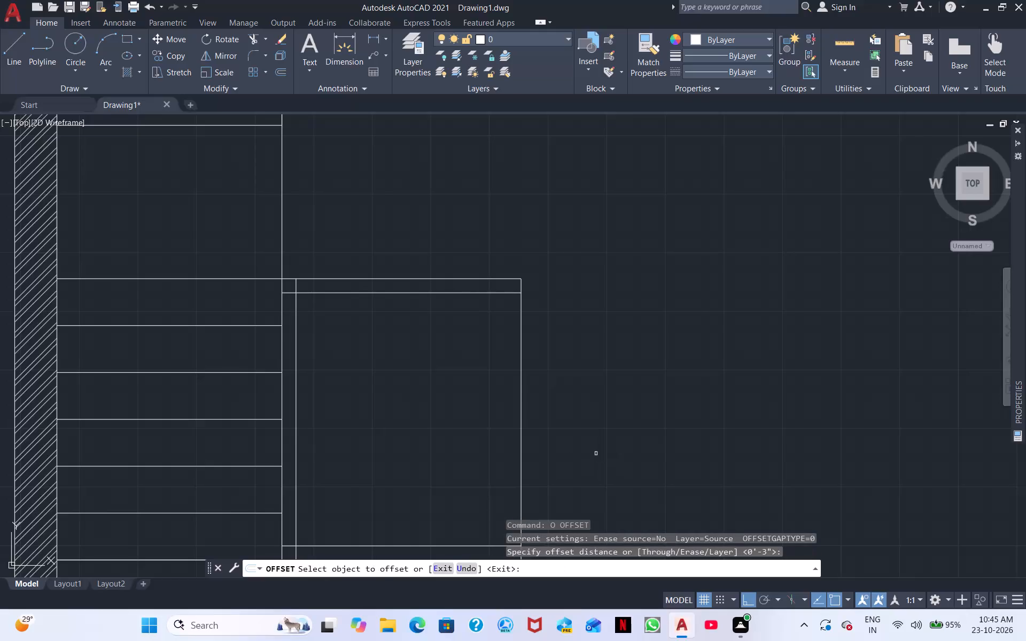
{"action": "left_click", "coordinate": [527, 425]}
{"action": "left_click", "coordinate": [523, 425]}
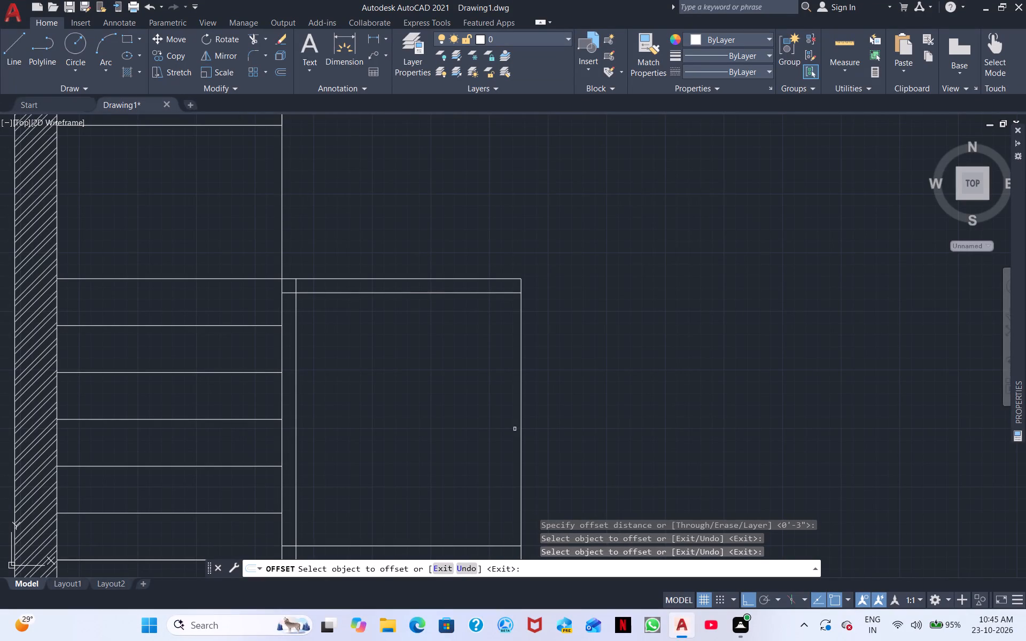
{"action": "left_click", "coordinate": [520, 426]}
{"action": "left_click", "coordinate": [504, 427]}
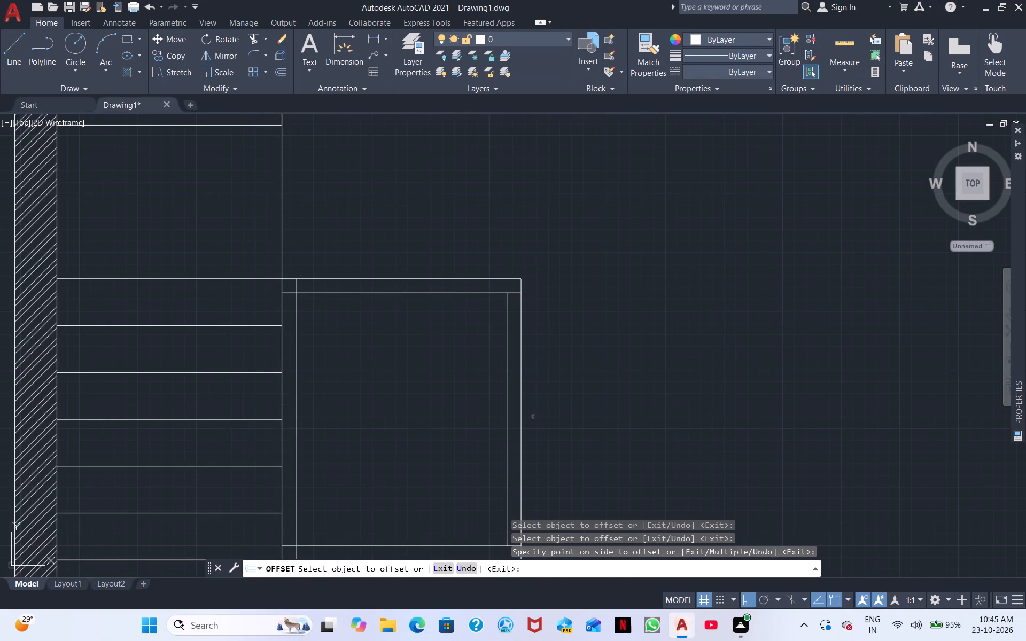
{"action": "key", "text": "Escape"}
Draw a three-sided outline across the enclosure's east wall, marking a 2' opening that starts just south of its northern strip.
{"action": "right_click", "coordinate": [598, 397]}
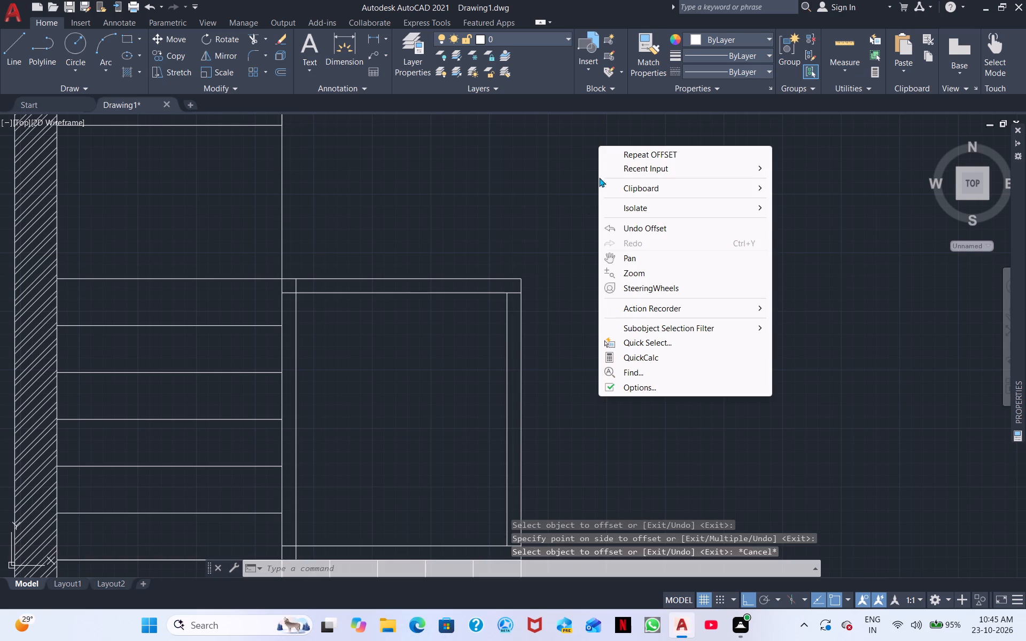
{"action": "left_click", "coordinate": [639, 173]}
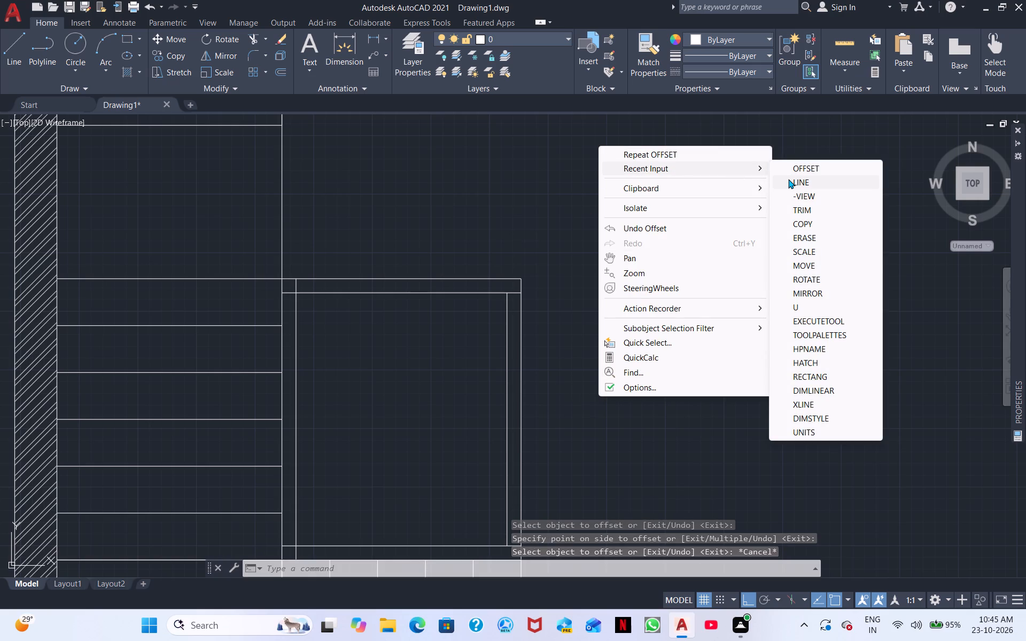
{"action": "left_click", "coordinate": [788, 179]}
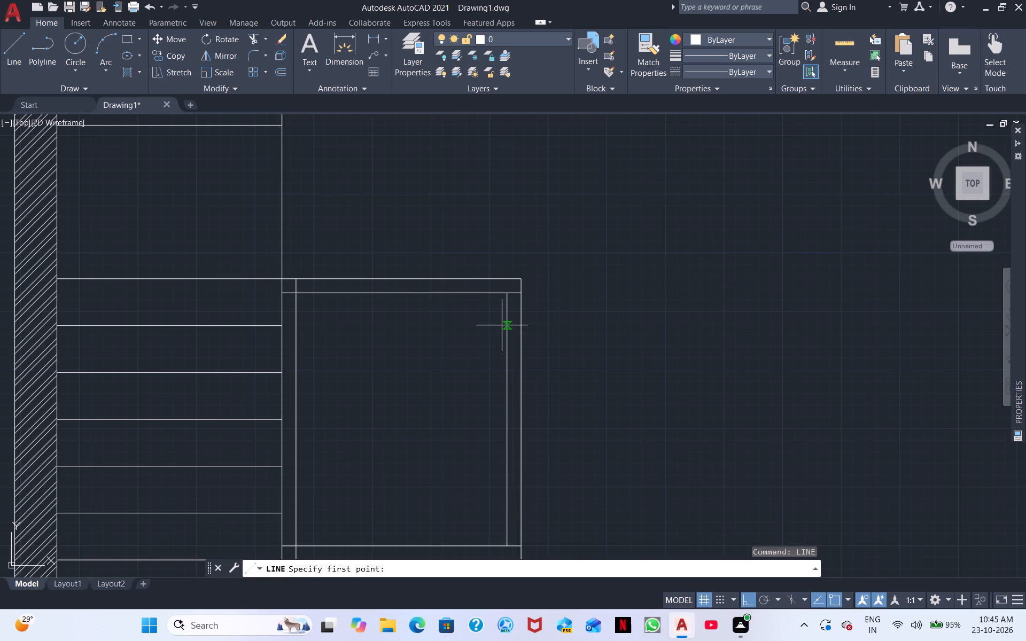
{"action": "left_click", "coordinate": [506, 325]}
{"action": "left_click", "coordinate": [520, 325]}
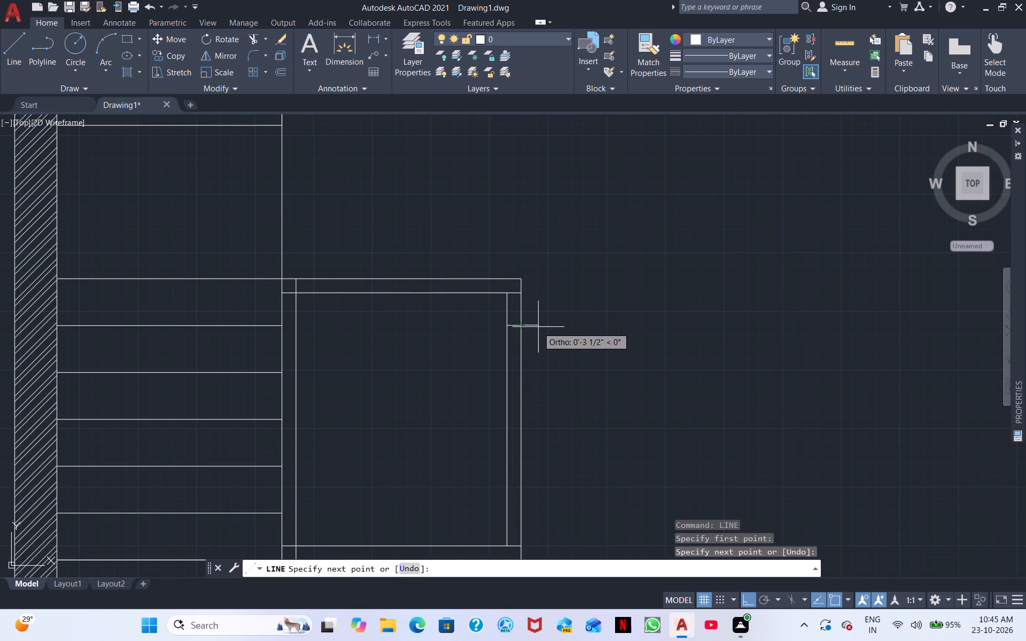
{"action": "left_click", "coordinate": [559, 324]}
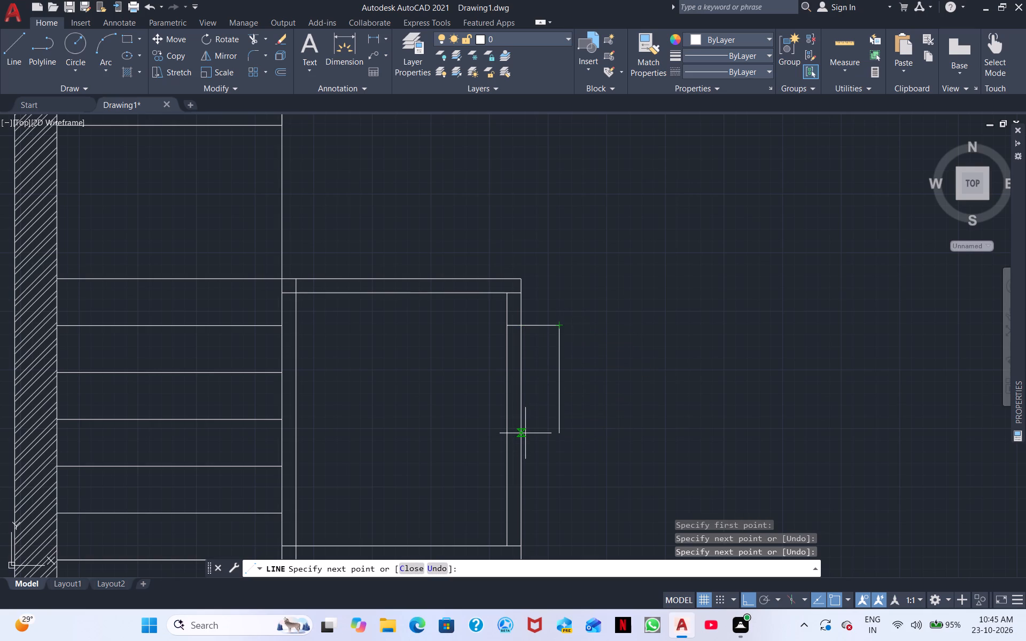
{"action": "type", "text": "2'"}
{"action": "key", "text": "Return"}
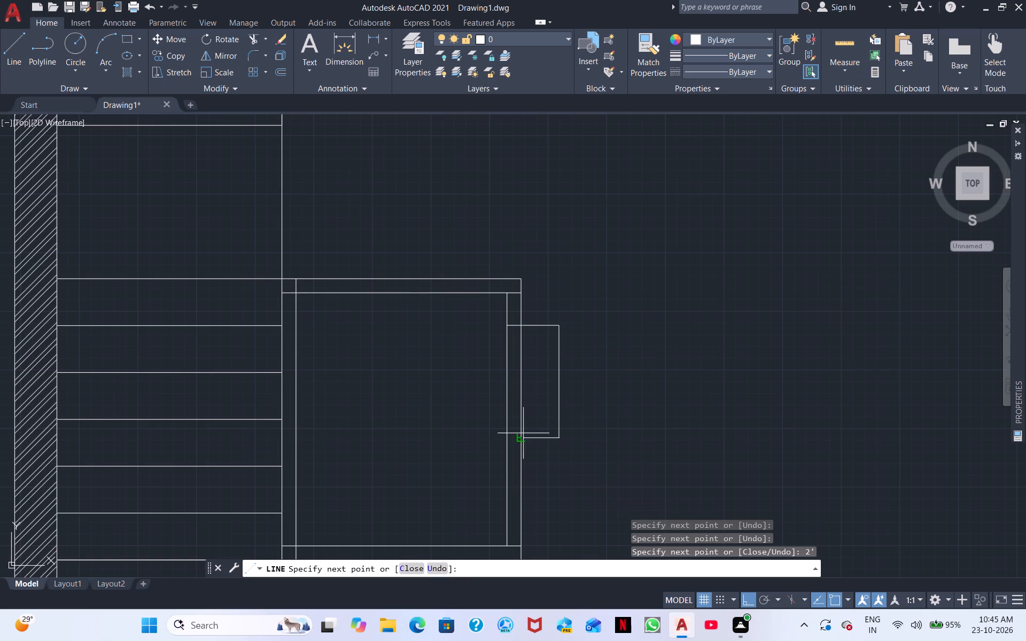
{"action": "left_click", "coordinate": [521, 437]}
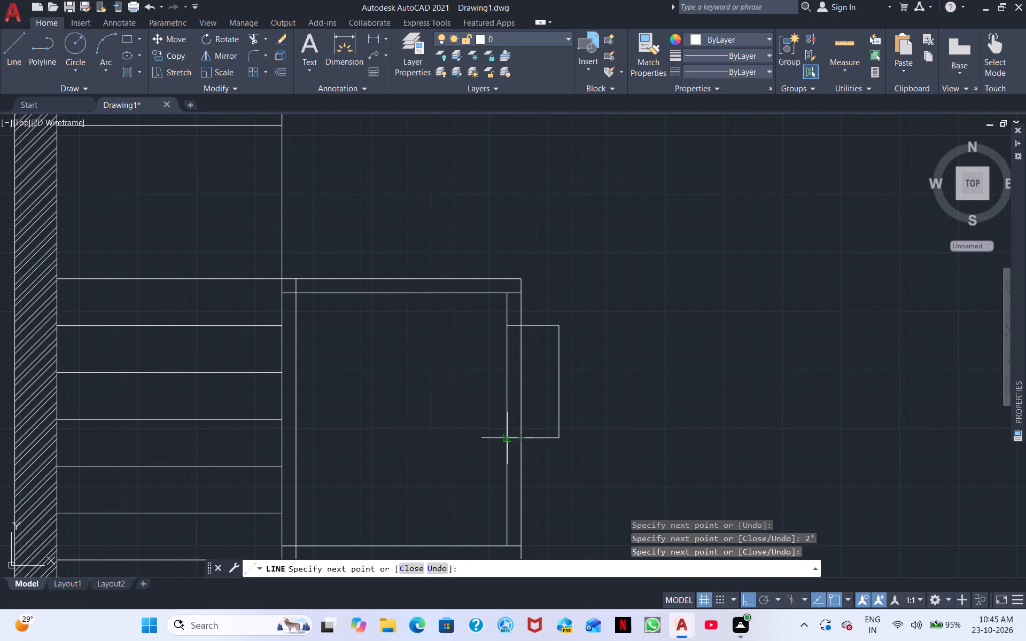
{"action": "left_click", "coordinate": [504, 439]}
{"action": "key", "text": "Escape"}
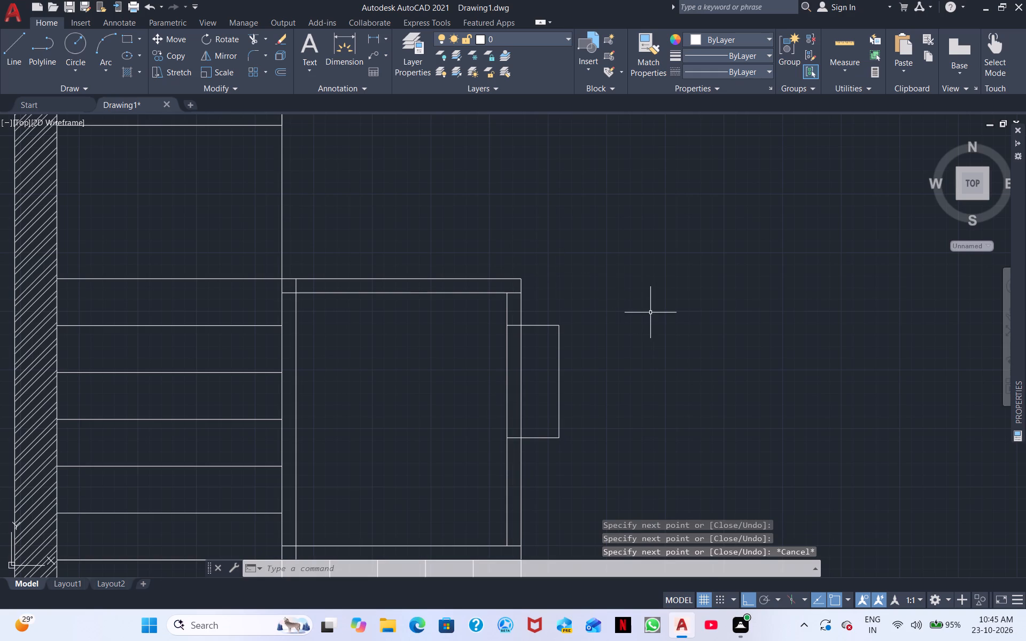
Trim the east wall lines between the two opening marks and remove the outline projecting beyond the wall.
{"action": "scroll", "coordinate": [652, 314], "scroll_direction": "down", "scroll_amount": 1}
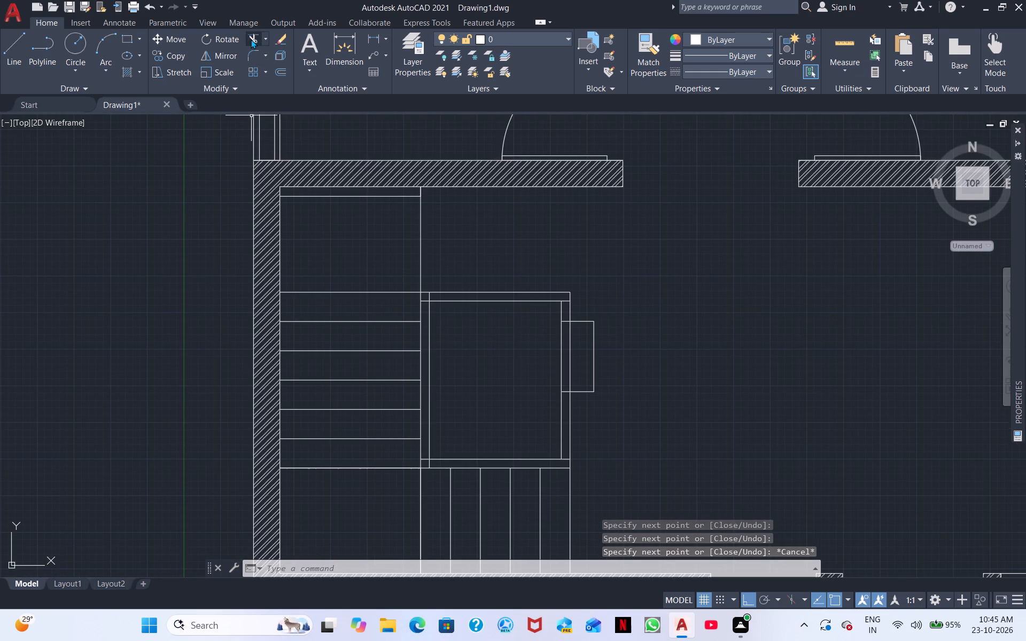
{"action": "left_click", "coordinate": [251, 39]}
{"action": "left_click_drag", "start_coordinate": [519, 348], "coordinate": [616, 336]}
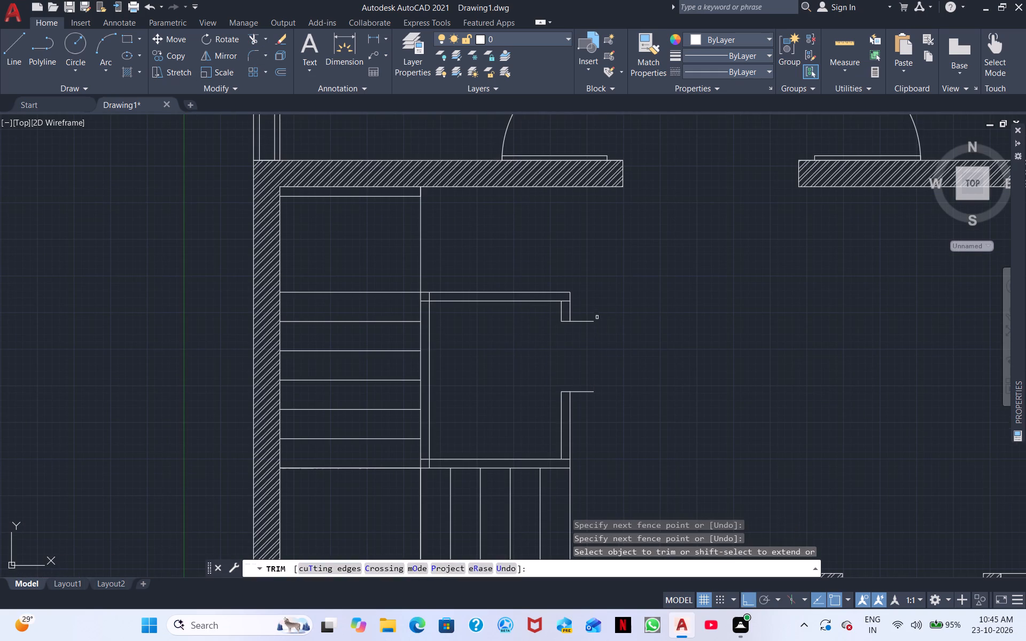
{"action": "left_click_drag", "start_coordinate": [592, 311], "coordinate": [653, 409]}
Trim the overlapping wall lines at the southeast and southwest corners of the enclosure beside the stairs.
{"action": "scroll", "coordinate": [612, 462], "scroll_direction": "up", "scroll_amount": 3}
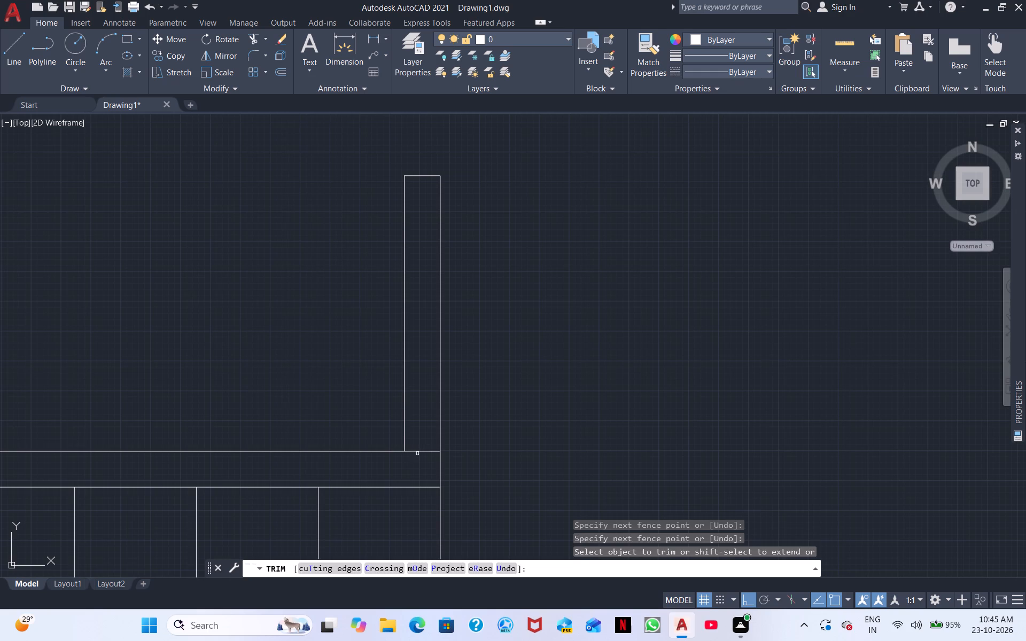
{"action": "left_click_drag", "start_coordinate": [417, 454], "coordinate": [428, 433]}
{"action": "middle_click_drag", "start_coordinate": [288, 369], "coordinate": [1025, 361]}
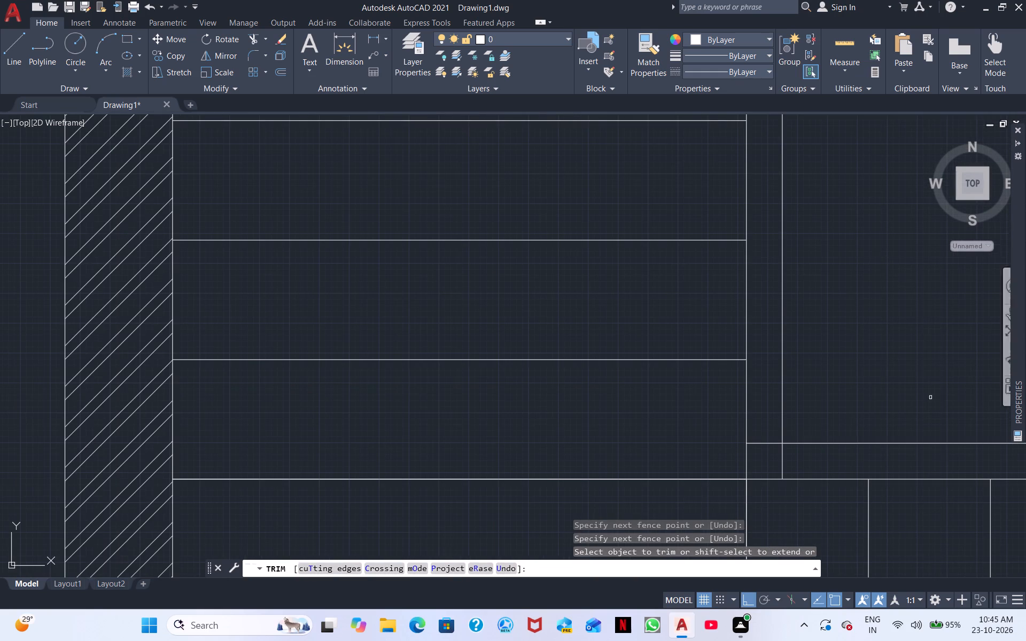
{"action": "left_click", "coordinate": [766, 442]}
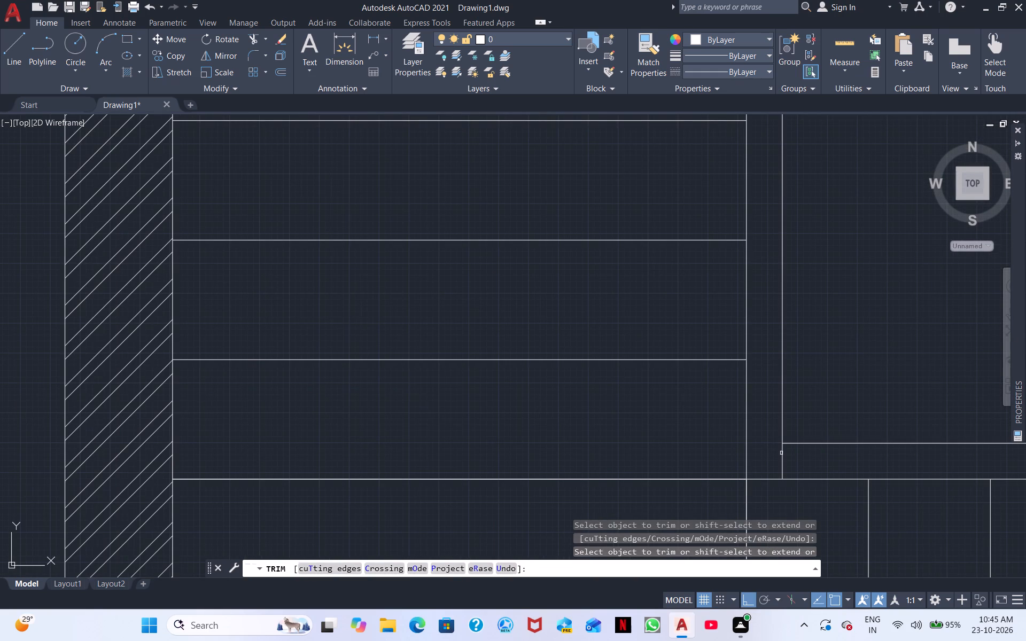
{"action": "left_click", "coordinate": [782, 454]}
Trim the overlapping wall lines at the northeast and northwest corners of the enclosure beside the stairs.
{"action": "scroll", "coordinate": [819, 395], "scroll_direction": "down", "scroll_amount": 2}
{"action": "middle_click_drag", "start_coordinate": [842, 329], "coordinate": [648, 581]}
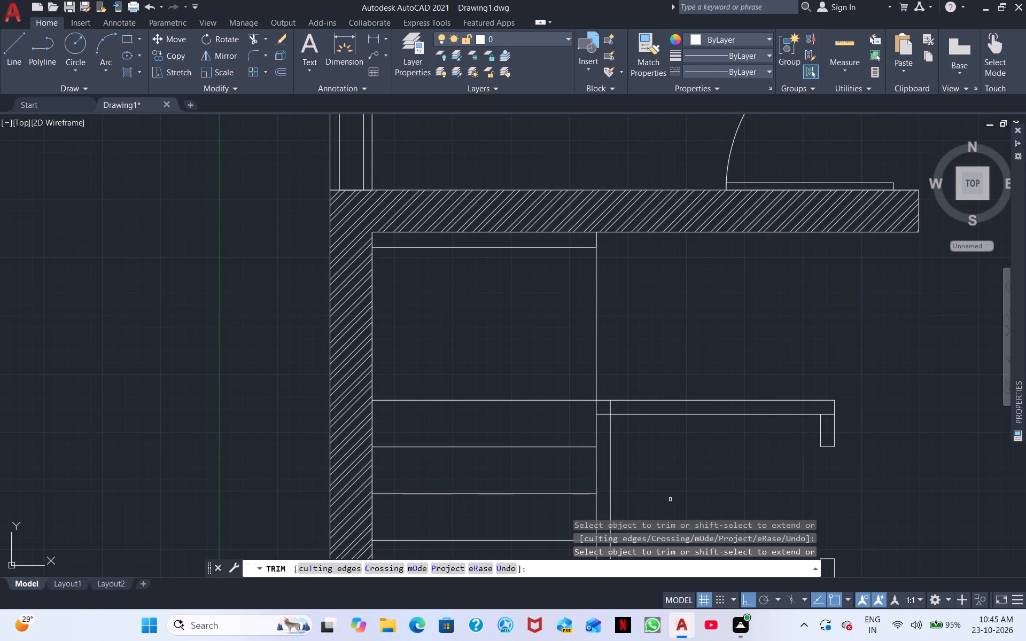
{"action": "scroll", "coordinate": [722, 485], "scroll_direction": "up", "scroll_amount": 2}
{"action": "middle_click_drag", "start_coordinate": [702, 437], "coordinate": [485, 442]}
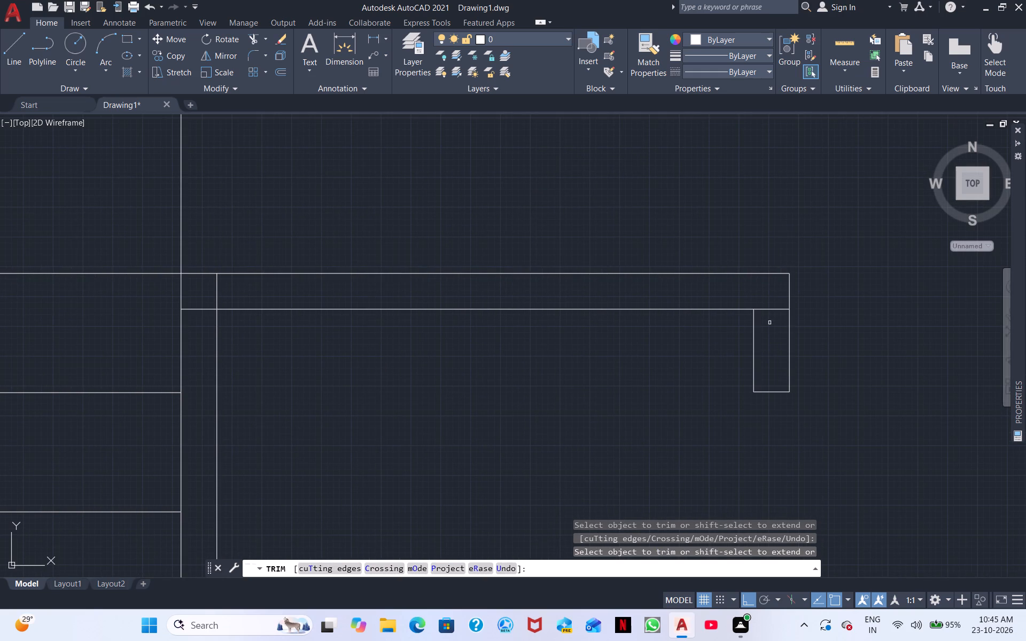
{"action": "left_click", "coordinate": [773, 311]}
{"action": "middle_click_drag", "start_coordinate": [458, 373], "coordinate": [794, 401]}
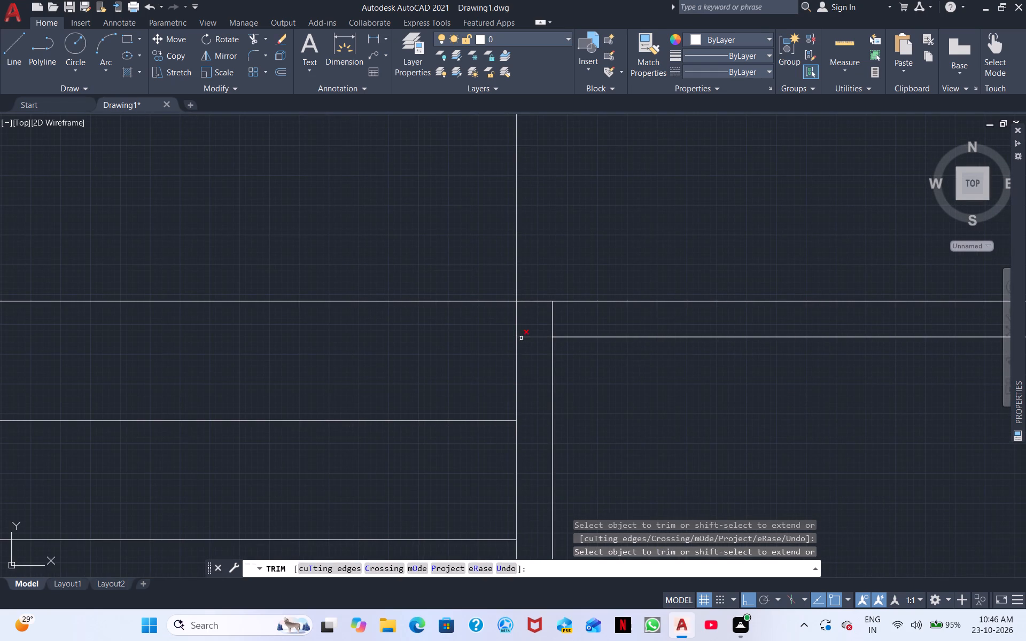
{"action": "left_click", "coordinate": [523, 335]}
{"action": "left_click", "coordinate": [551, 315]}
{"action": "left_click_drag", "start_coordinate": [551, 315], "coordinate": [556, 316]}
{"action": "left_click_drag", "start_coordinate": [563, 323], "coordinate": [529, 357]}
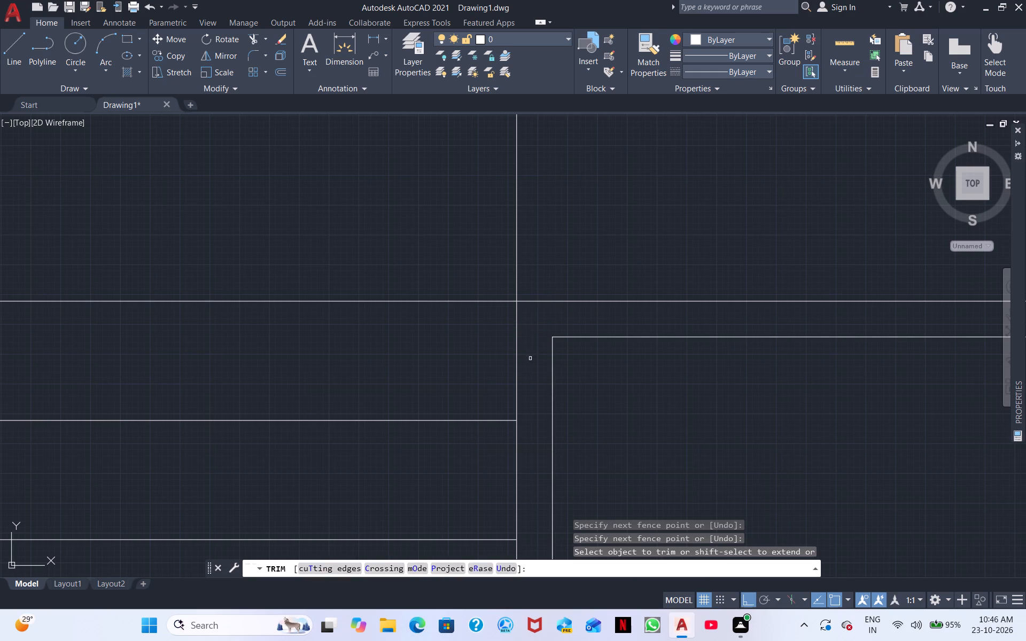
{"action": "scroll", "coordinate": [728, 425], "scroll_direction": "down", "scroll_amount": 2}
{"action": "middle_click_drag", "start_coordinate": [821, 452], "coordinate": [557, 329]}
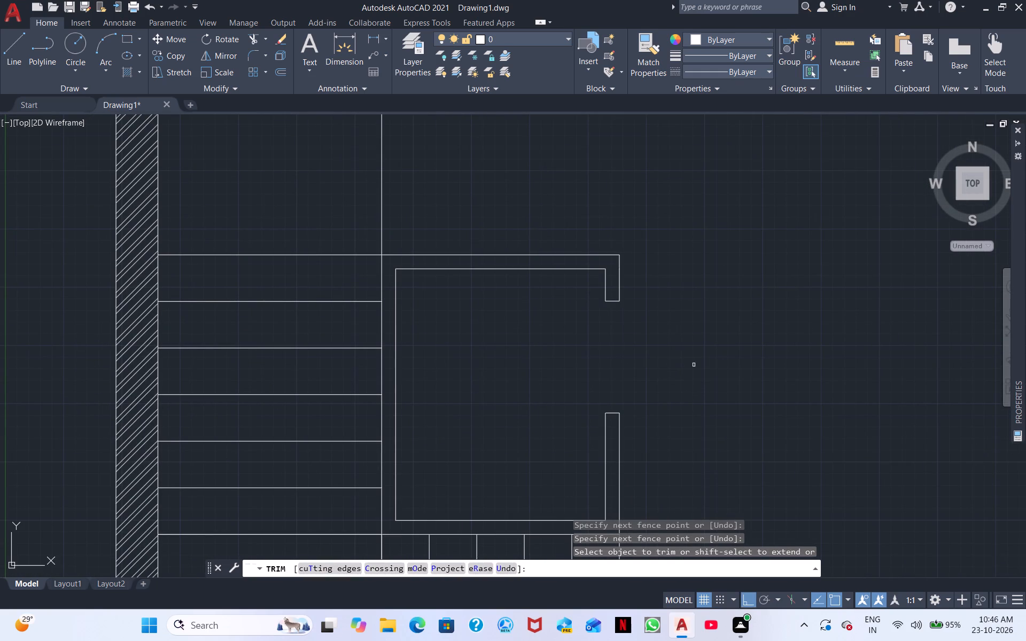
{"action": "key", "text": "Escape"}
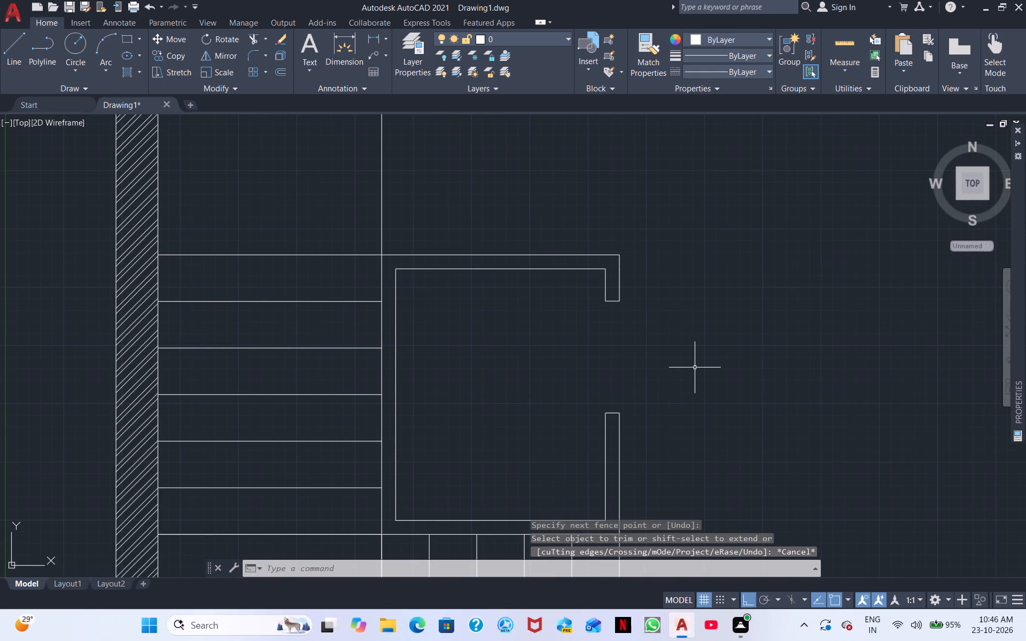
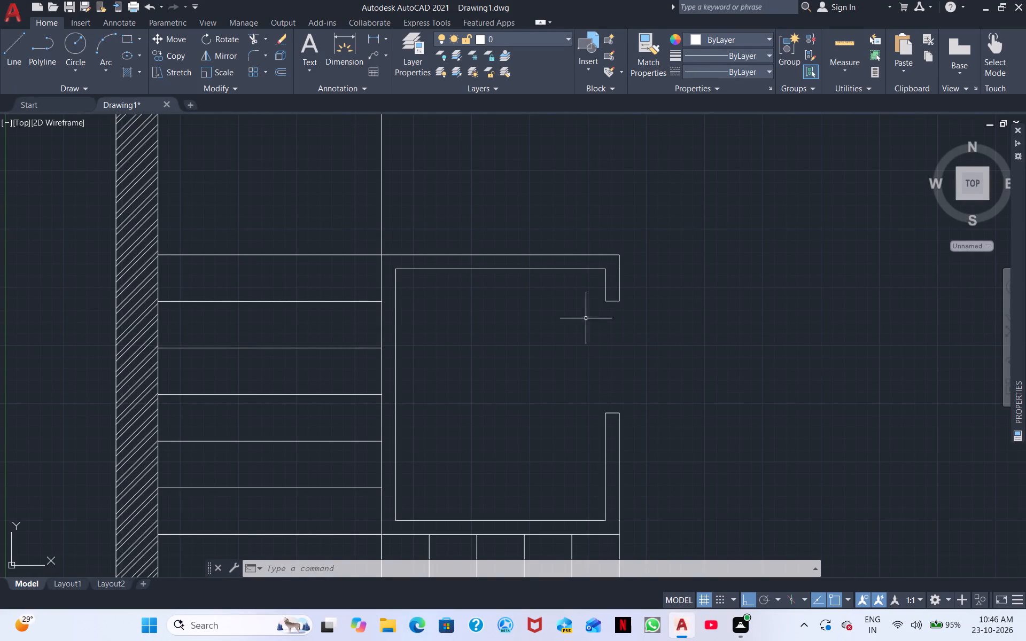
Draw a vertical line closing the opening in the small room's outer wall beside the stairs, between the outer jamb corners.
{"action": "left_click", "coordinate": [3, 48]}
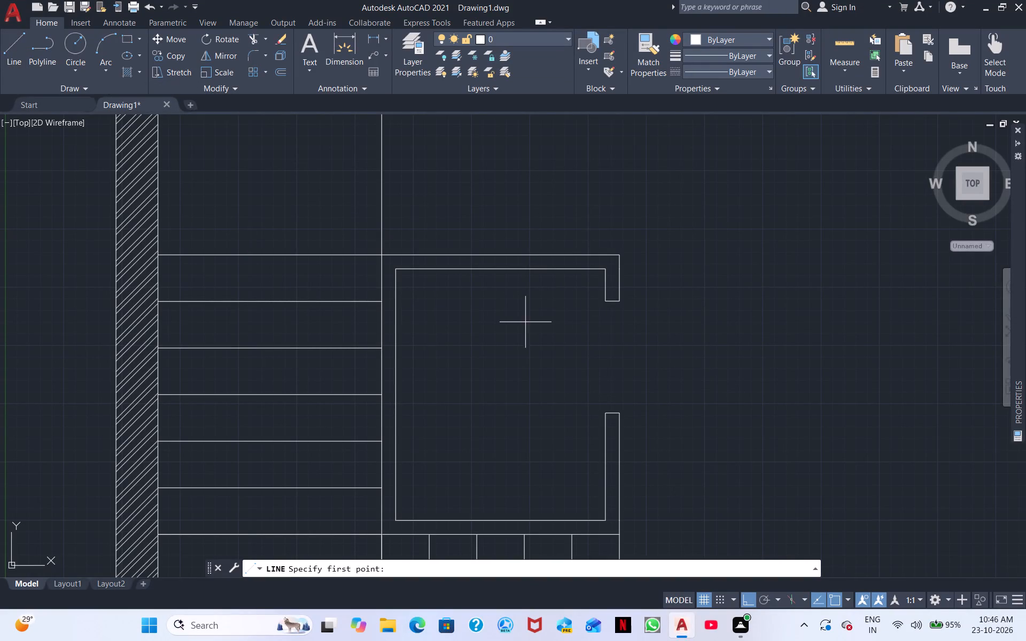
{"action": "left_click", "coordinate": [621, 300]}
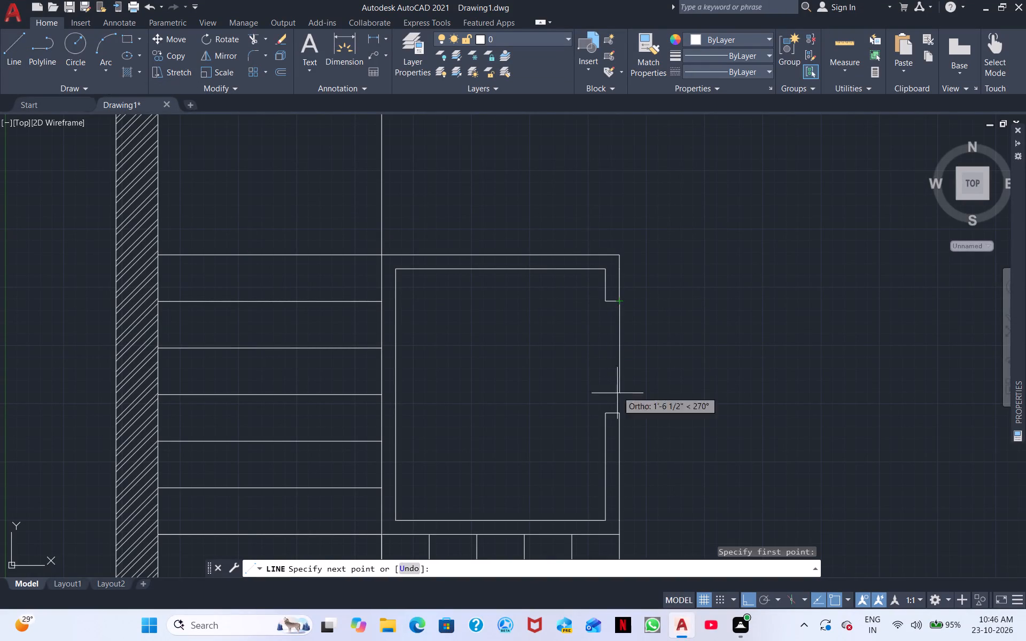
{"action": "left_click", "coordinate": [619, 411]}
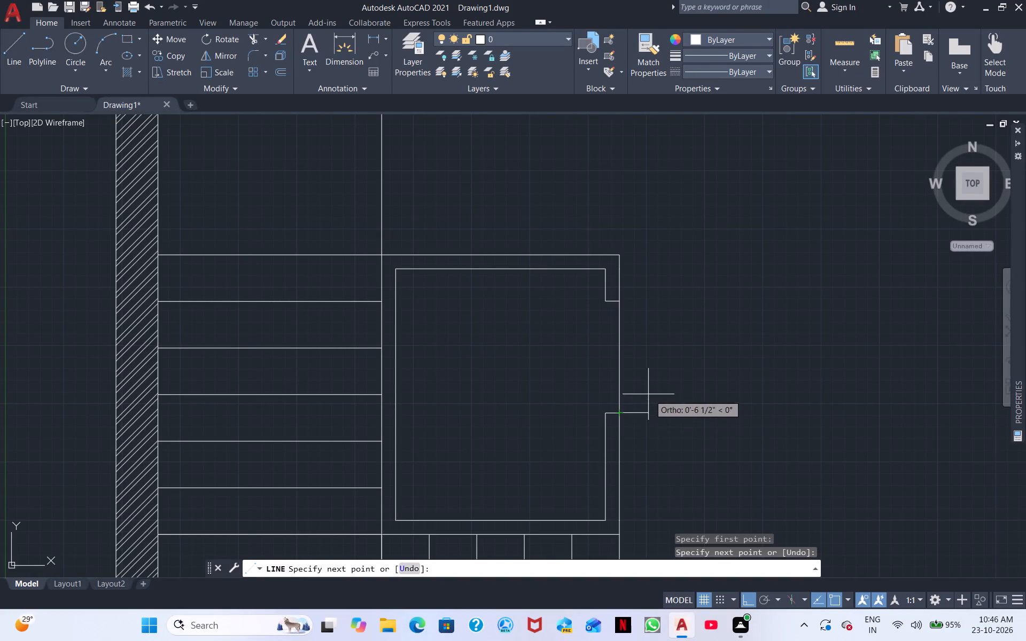
{"action": "right_click", "coordinate": [794, 351]}
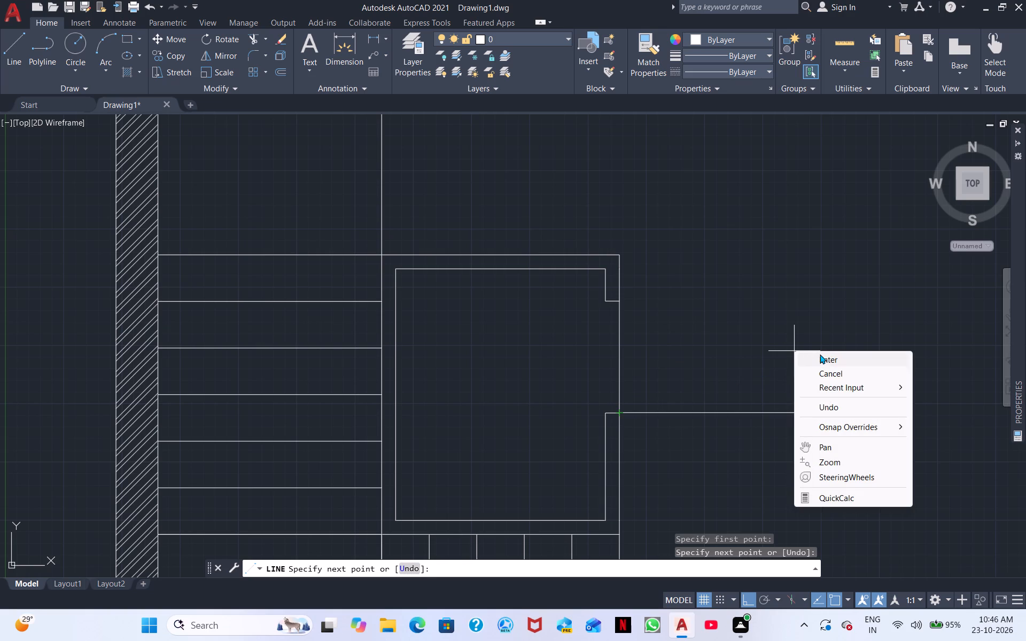
{"action": "left_click", "coordinate": [833, 373]}
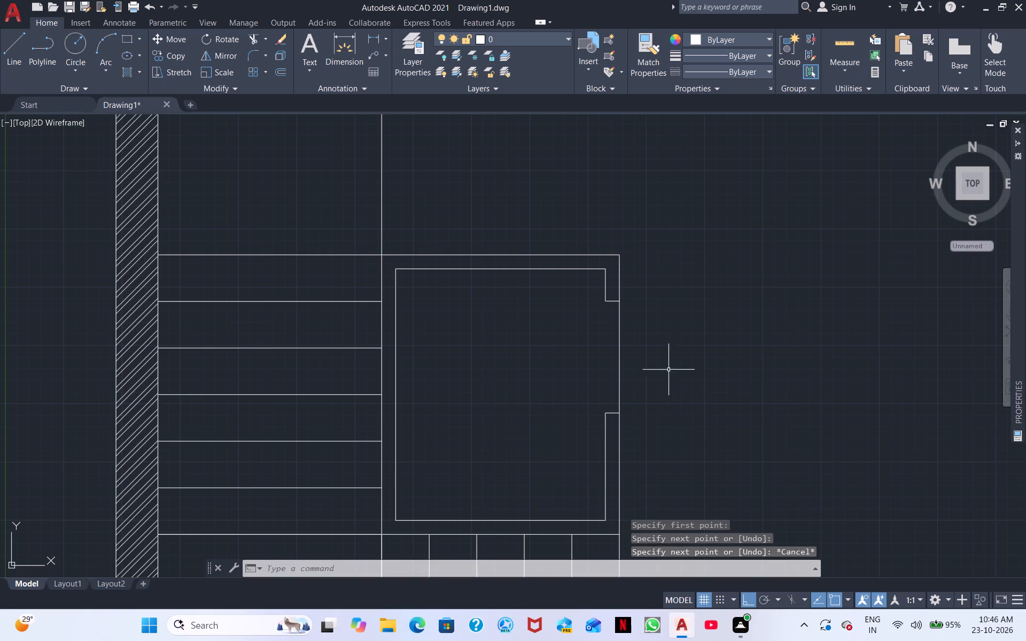
Draw a horizontal line about 1'-3 1/2" long from the closing line's midpoint into the small room.
{"action": "right_click", "coordinate": [674, 352]}
{"action": "left_click", "coordinate": [733, 356]}
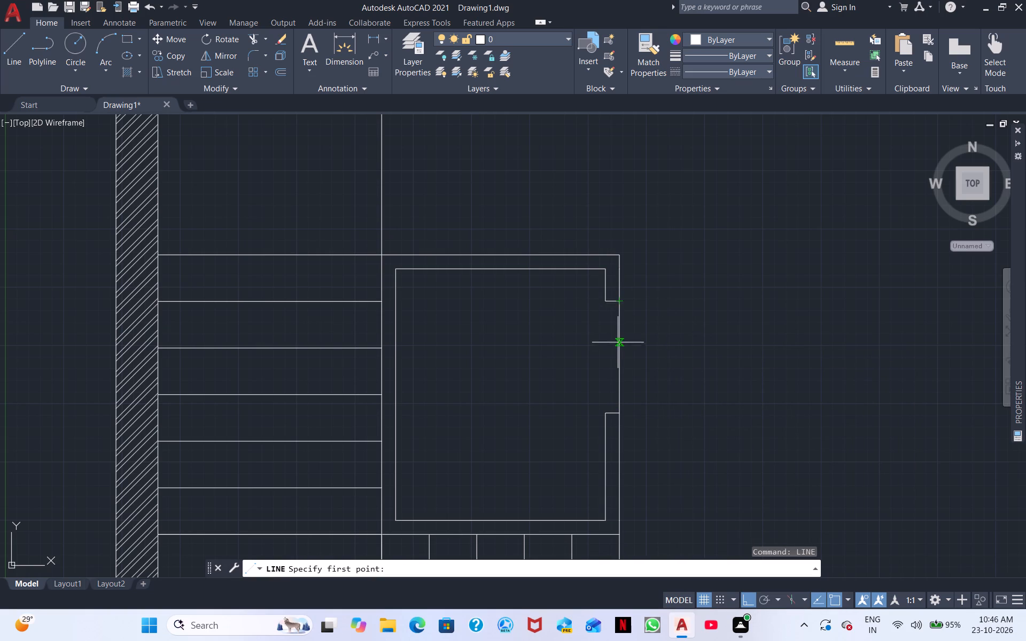
{"action": "left_click", "coordinate": [617, 356]}
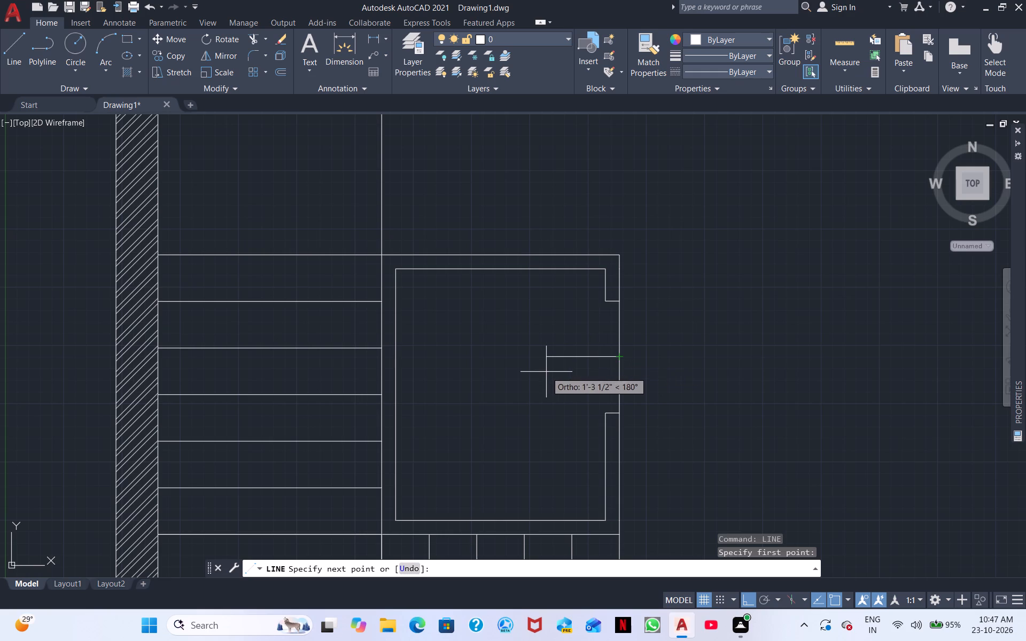
{"action": "left_click", "coordinate": [546, 372]}
{"action": "key", "text": "Escape"}
Copy the lower leaf of the double door above the plan's upper-left room to the outer corner of the opening's upper jamb.
{"action": "scroll", "coordinate": [742, 347], "scroll_direction": "down", "scroll_amount": 2}
{"action": "middle_click_drag", "start_coordinate": [729, 369], "coordinate": [621, 481]}
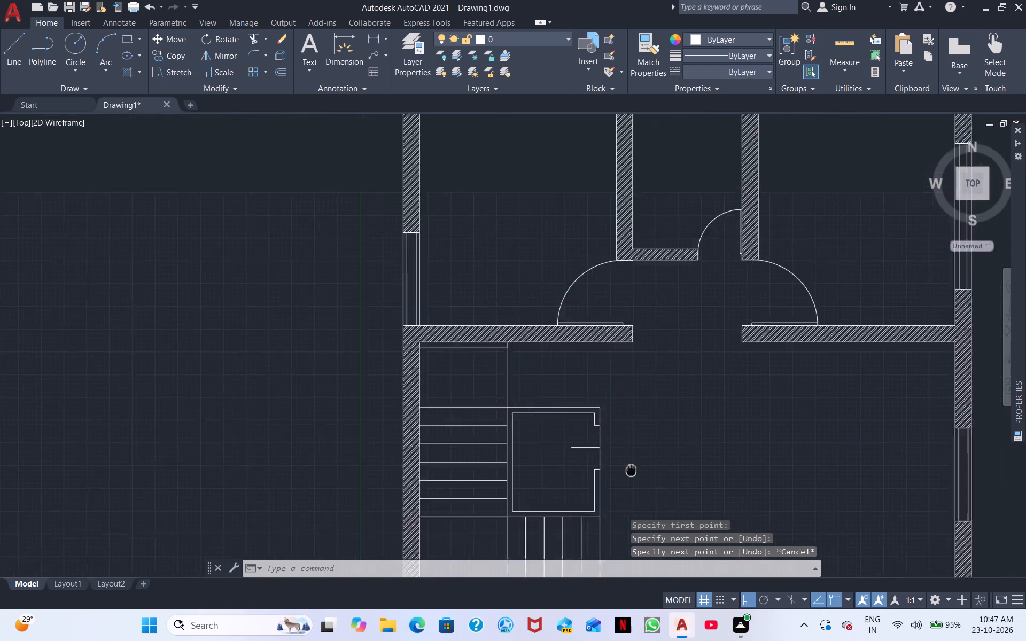
{"action": "middle_click_drag", "start_coordinate": [621, 481], "coordinate": [573, 544]}
{"action": "scroll", "coordinate": [570, 552], "scroll_direction": "down", "scroll_amount": 1}
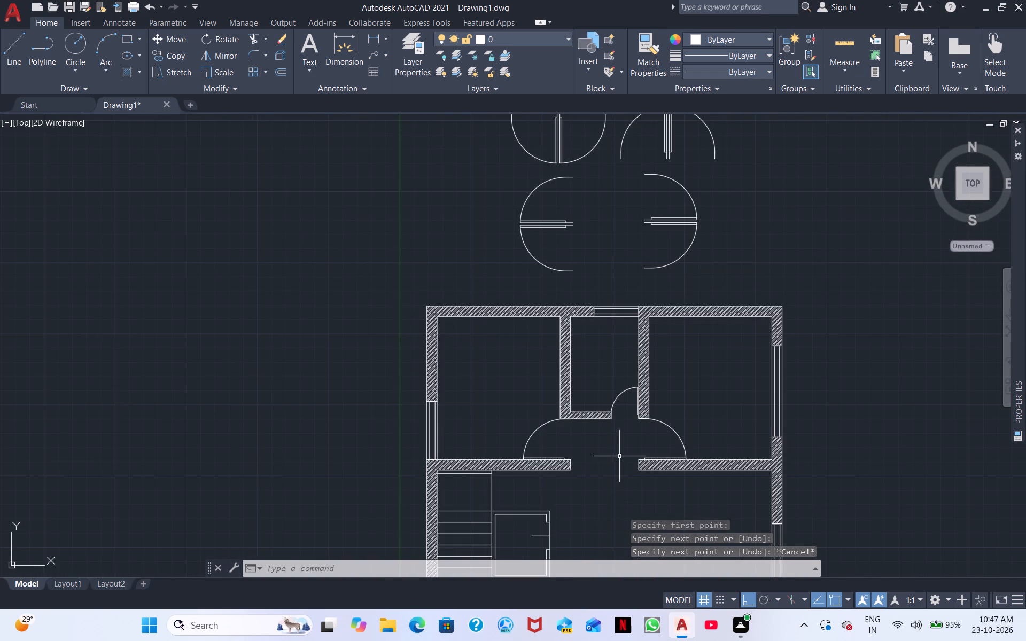
{"action": "middle_click_drag", "start_coordinate": [620, 456], "coordinate": [658, 335]}
{"action": "scroll", "coordinate": [667, 427], "scroll_direction": "down", "scroll_amount": 1}
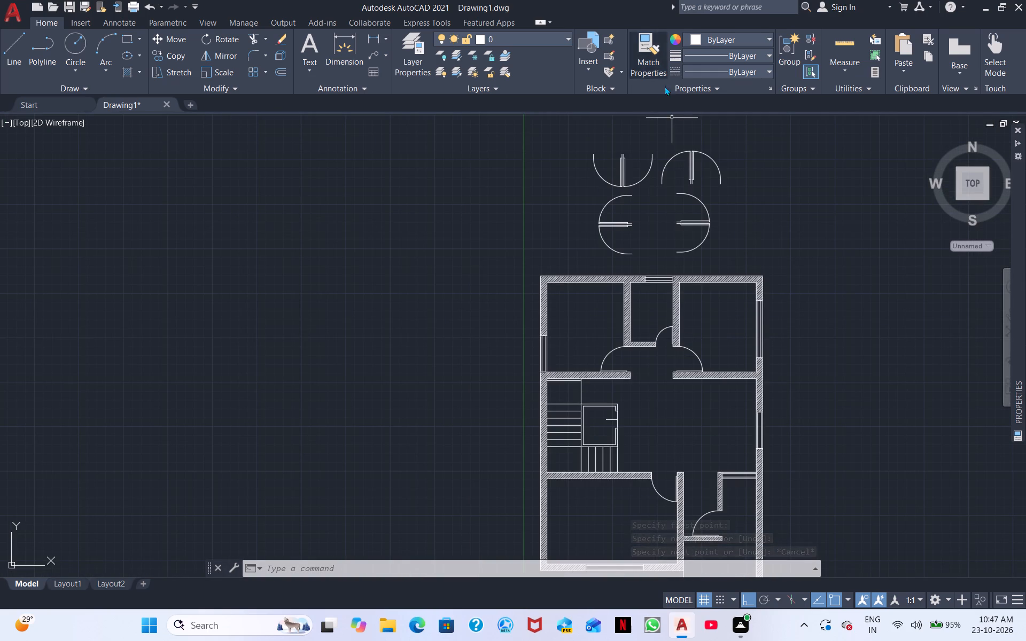
{"action": "left_click", "coordinate": [604, 240]}
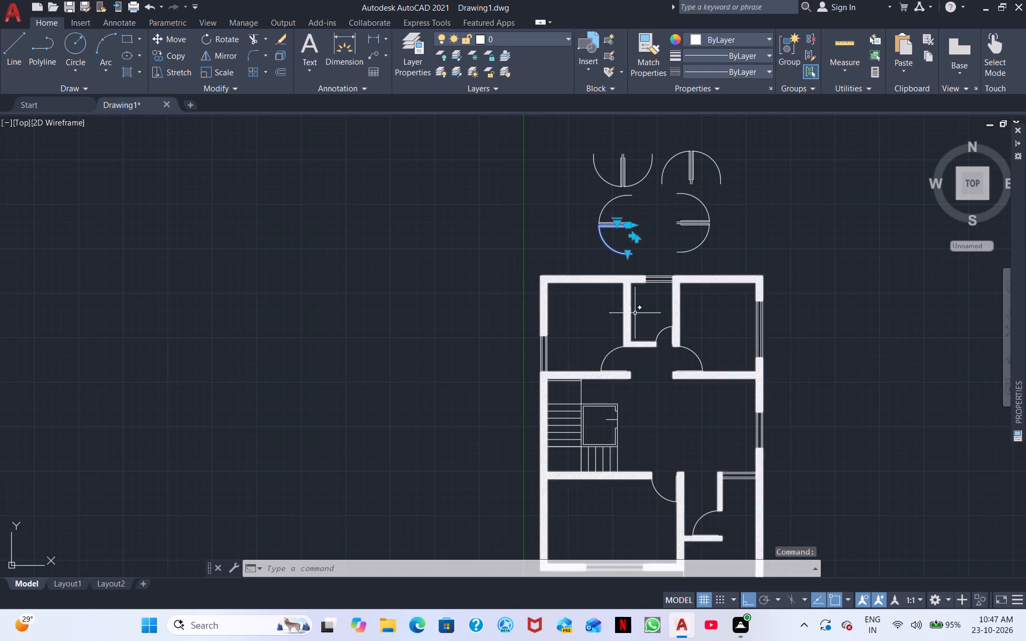
{"action": "right_click", "coordinate": [672, 224]}
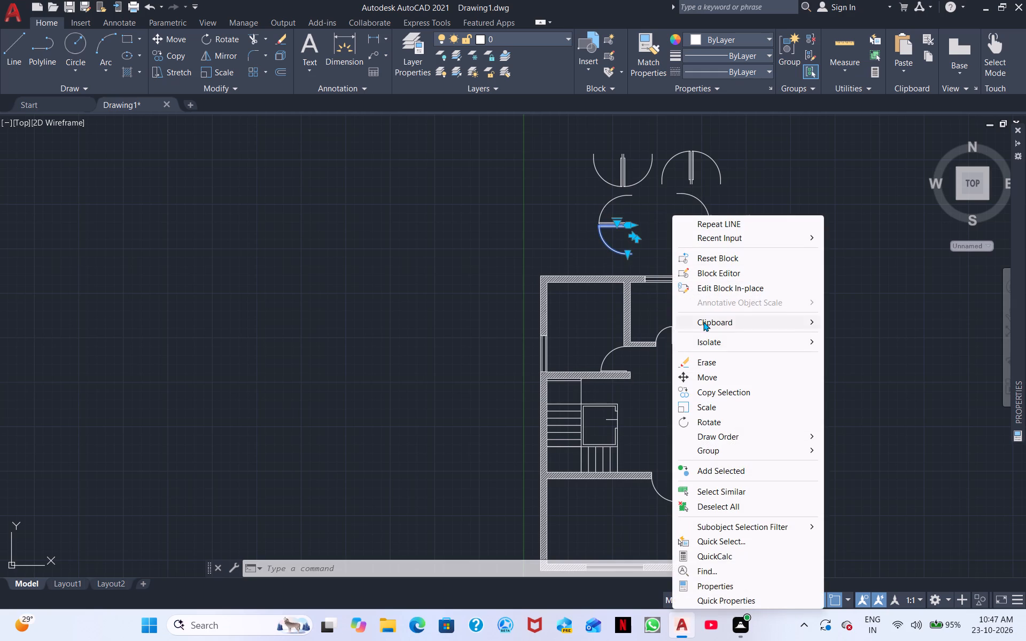
{"action": "left_click", "coordinate": [713, 391]}
{"action": "scroll", "coordinate": [636, 235], "scroll_direction": "up", "scroll_amount": 3}
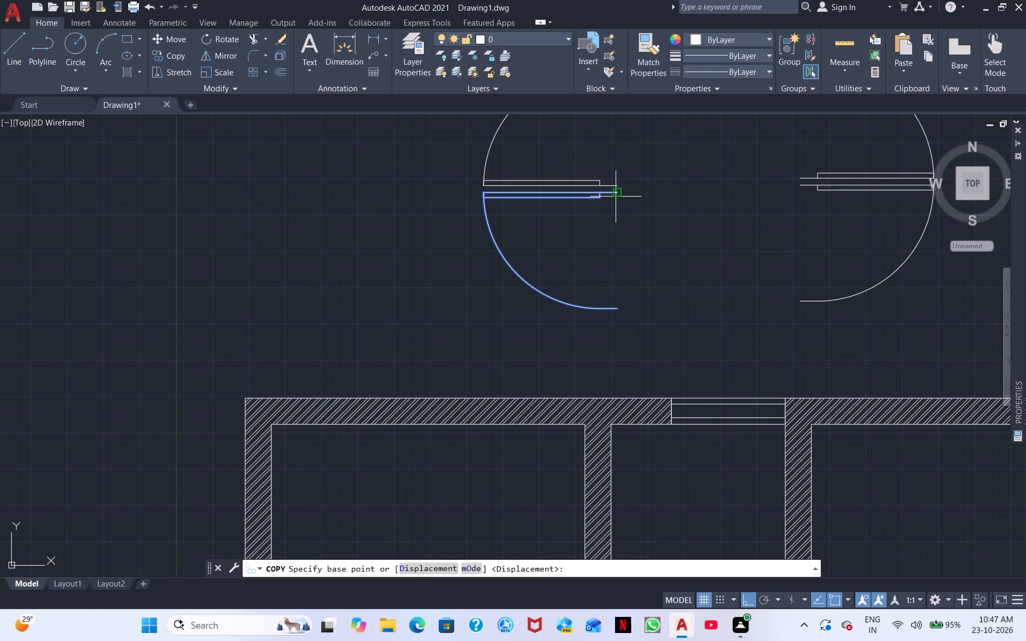
{"action": "left_click", "coordinate": [616, 192]}
{"action": "scroll", "coordinate": [627, 417], "scroll_direction": "down", "scroll_amount": 2}
{"action": "middle_click_drag", "start_coordinate": [629, 419], "coordinate": [540, 100]}
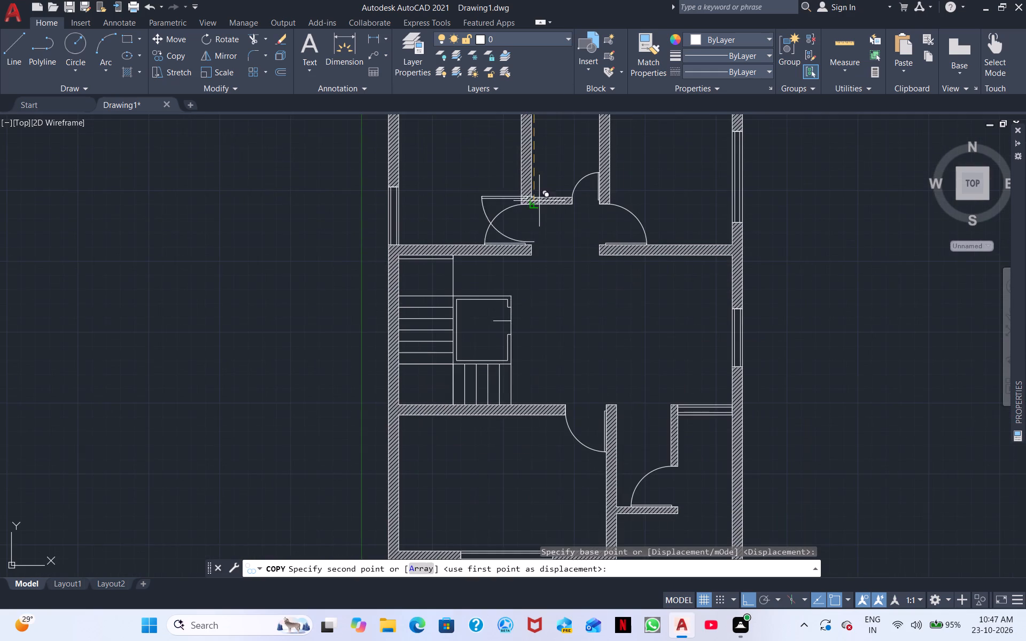
{"action": "scroll", "coordinate": [531, 329], "scroll_direction": "up", "scroll_amount": 4}
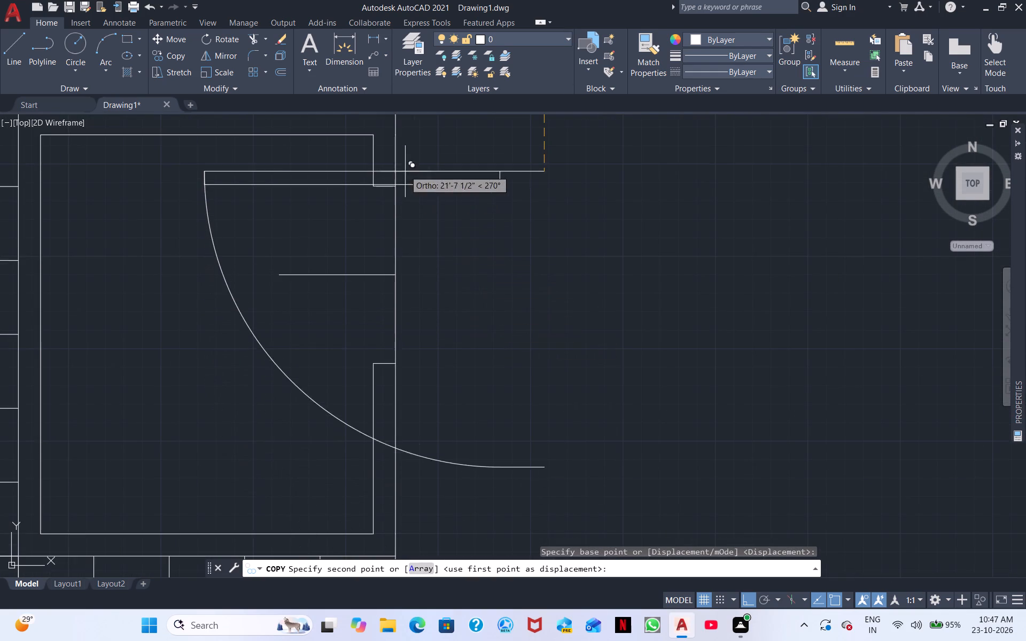
{"action": "scroll", "coordinate": [377, 180], "scroll_direction": "up", "scroll_amount": 4}
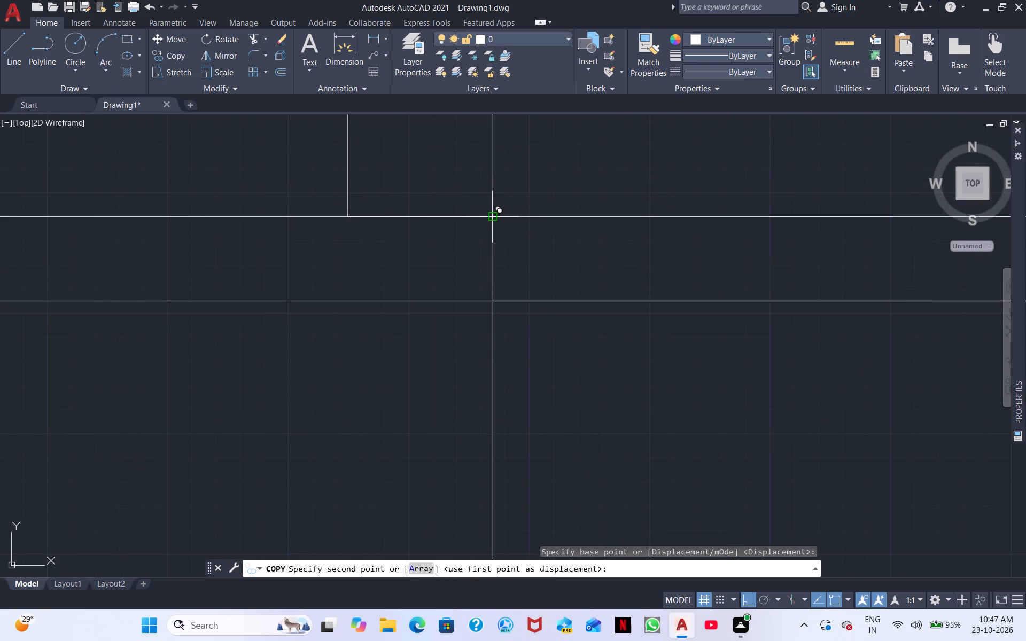
{"action": "left_click", "coordinate": [489, 216]}
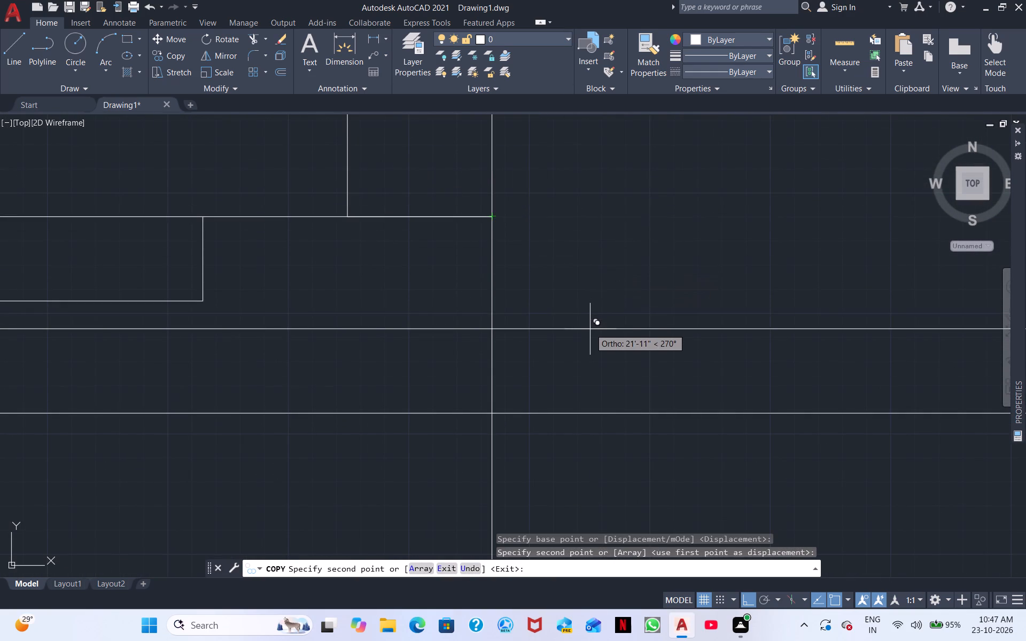
{"action": "scroll", "coordinate": [593, 332], "scroll_direction": "down", "scroll_amount": 2}
{"action": "right_click", "coordinate": [649, 326]}
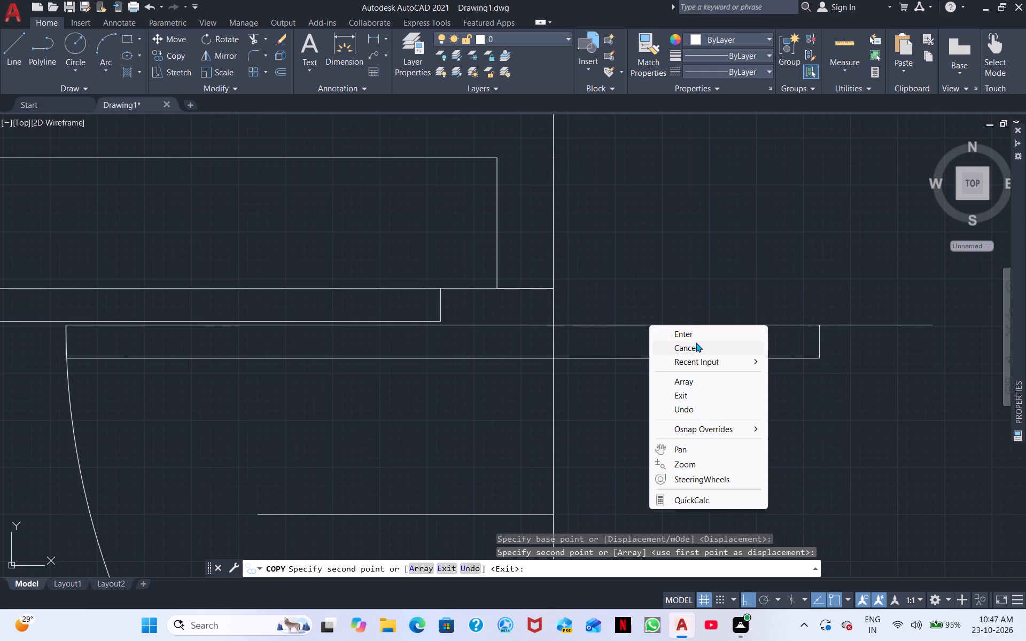
{"action": "left_click", "coordinate": [696, 342]}
Scale the copied door leaf down from the upper jamb's outer corner so its swing reaches the opening's centre line.
{"action": "scroll", "coordinate": [656, 332], "scroll_direction": "down", "scroll_amount": 2}
{"action": "left_click_drag", "start_coordinate": [502, 327], "coordinate": [501, 322]}
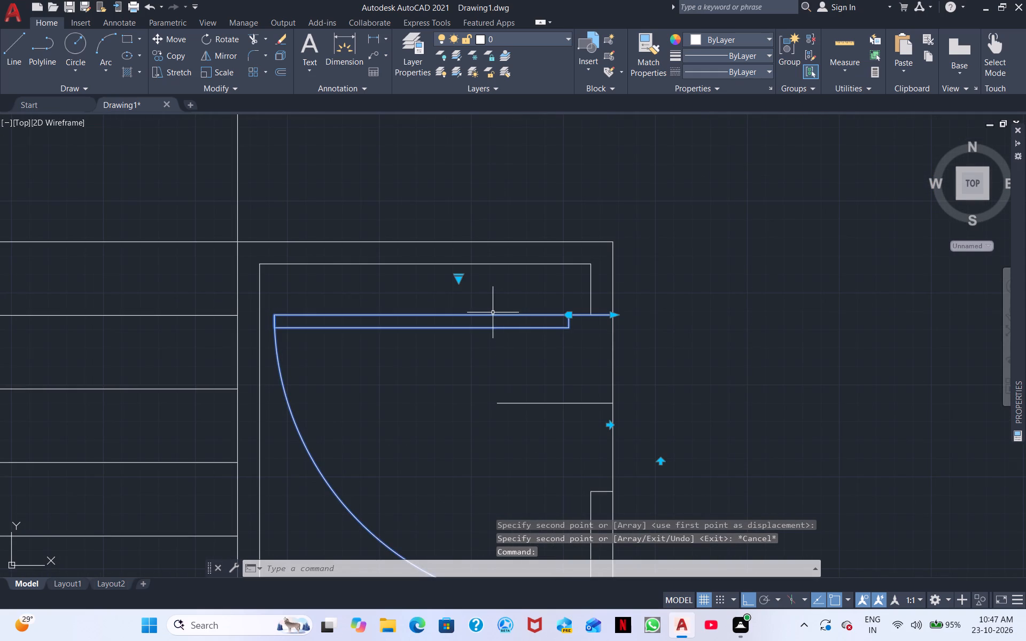
{"action": "right_click", "coordinate": [783, 378]}
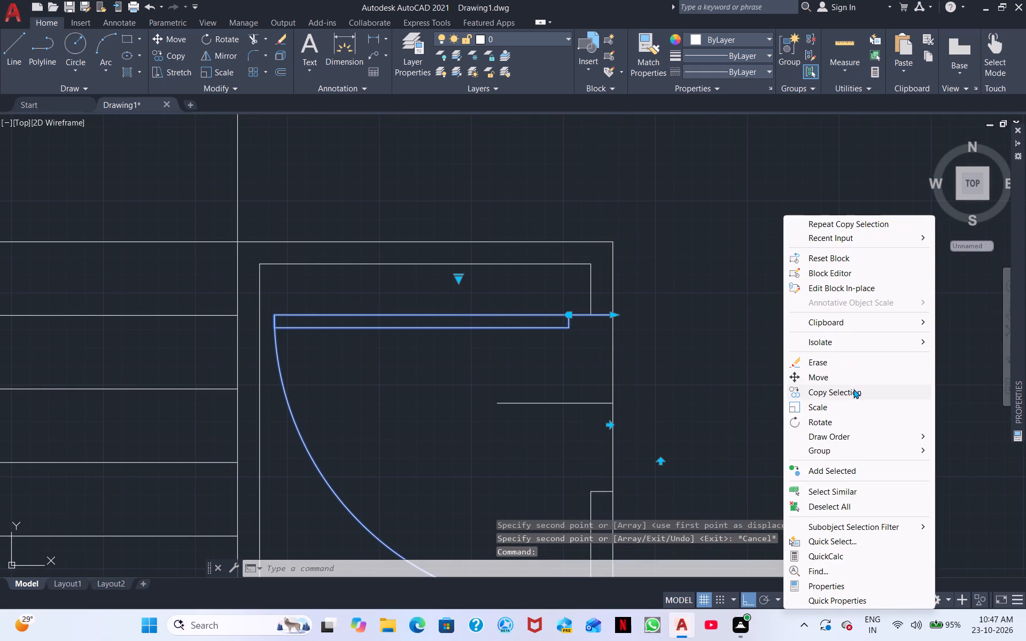
{"action": "left_click", "coordinate": [848, 407]}
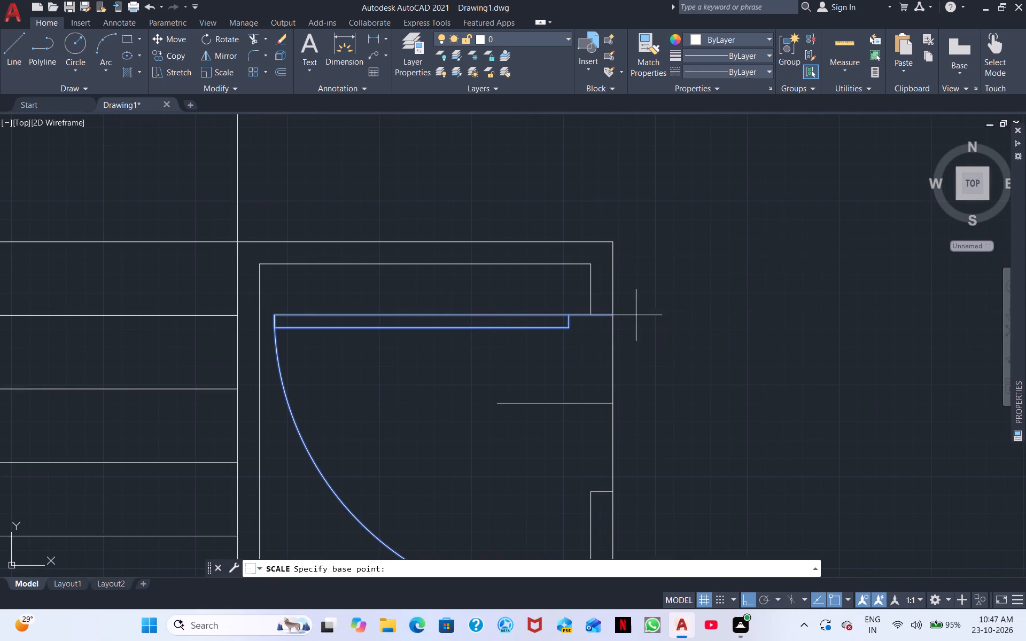
{"action": "left_click", "coordinate": [614, 316]}
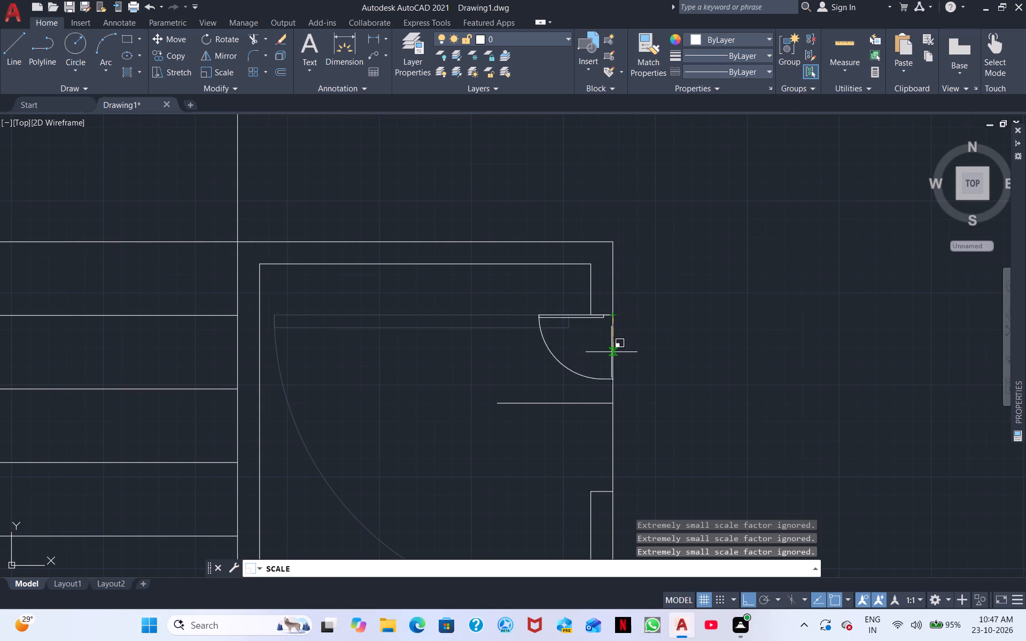
{"action": "left_click", "coordinate": [610, 365]}
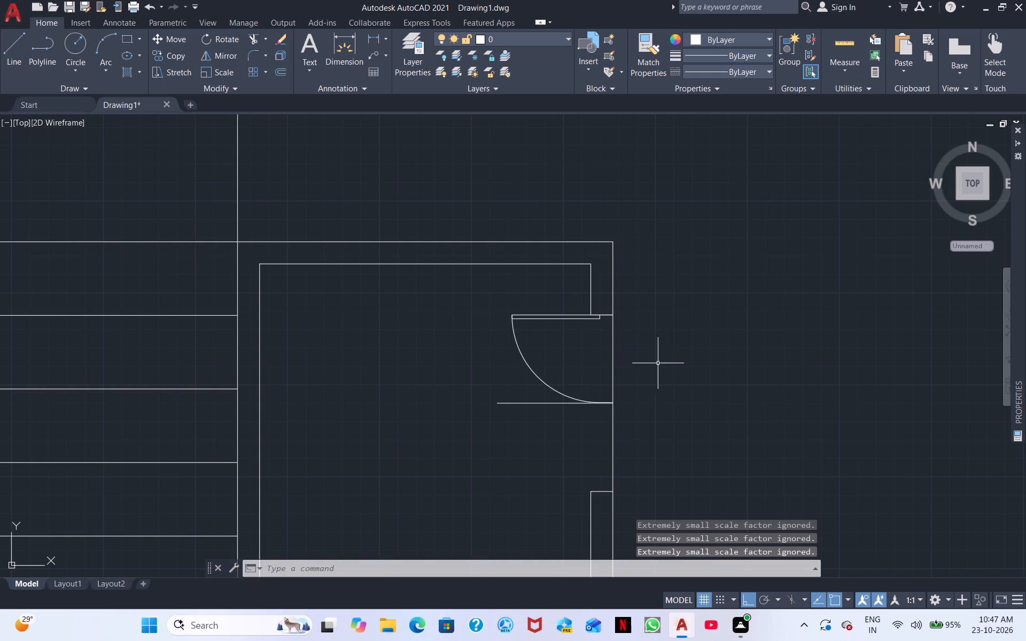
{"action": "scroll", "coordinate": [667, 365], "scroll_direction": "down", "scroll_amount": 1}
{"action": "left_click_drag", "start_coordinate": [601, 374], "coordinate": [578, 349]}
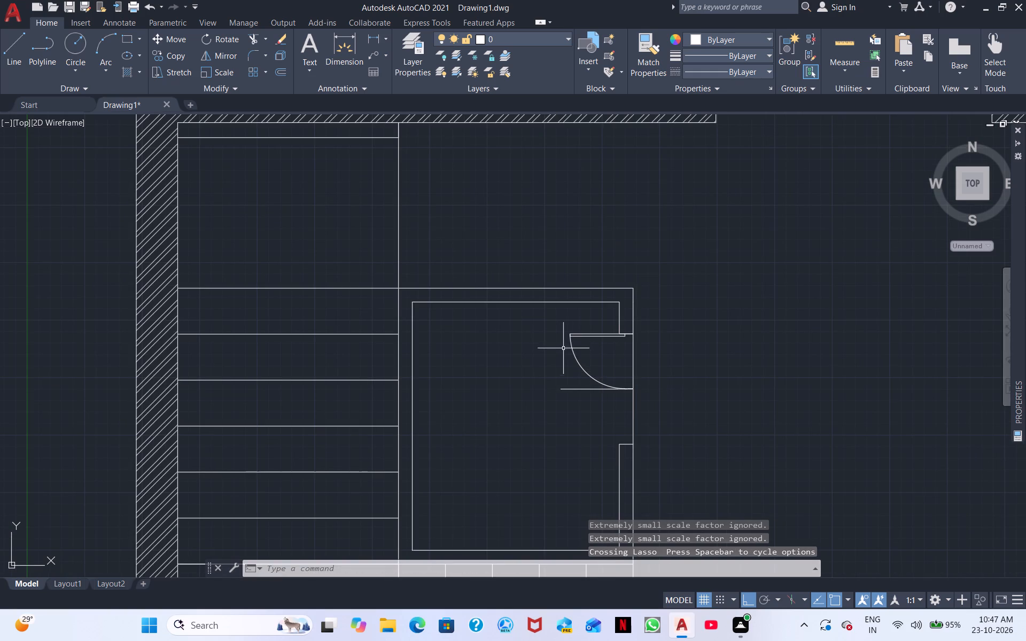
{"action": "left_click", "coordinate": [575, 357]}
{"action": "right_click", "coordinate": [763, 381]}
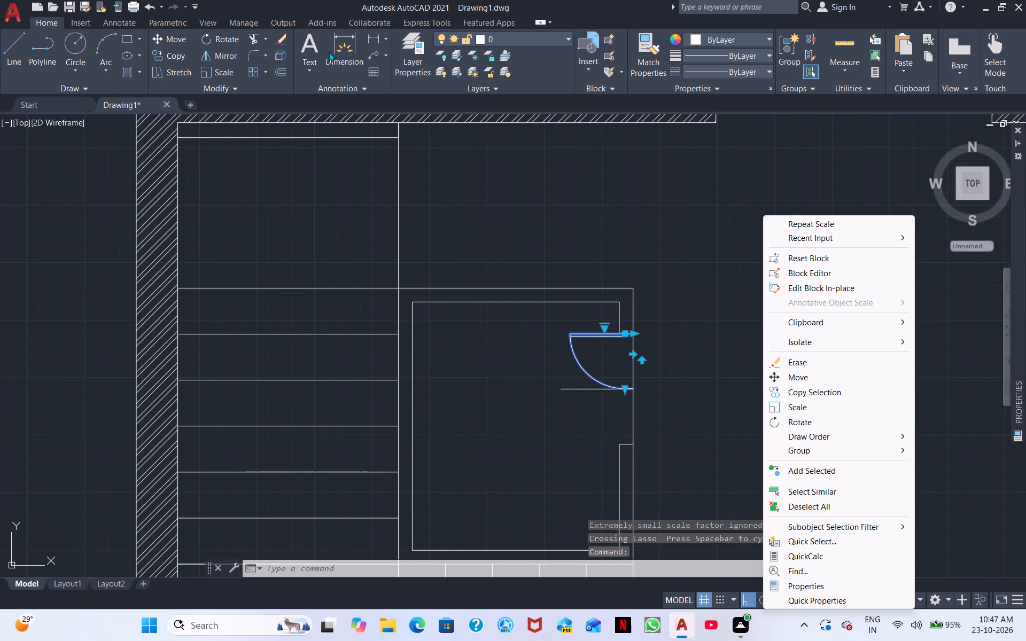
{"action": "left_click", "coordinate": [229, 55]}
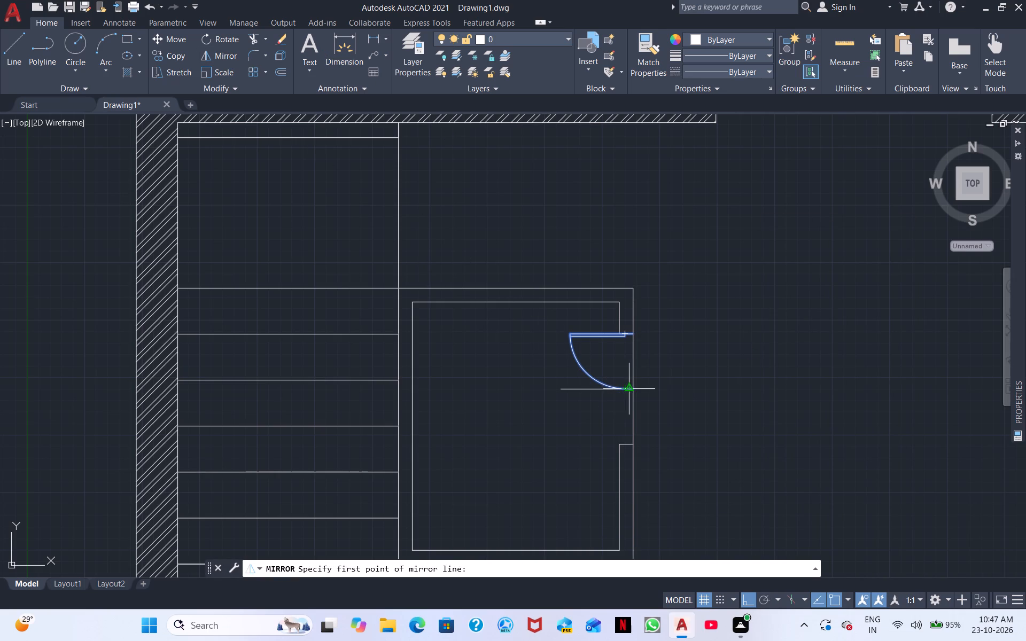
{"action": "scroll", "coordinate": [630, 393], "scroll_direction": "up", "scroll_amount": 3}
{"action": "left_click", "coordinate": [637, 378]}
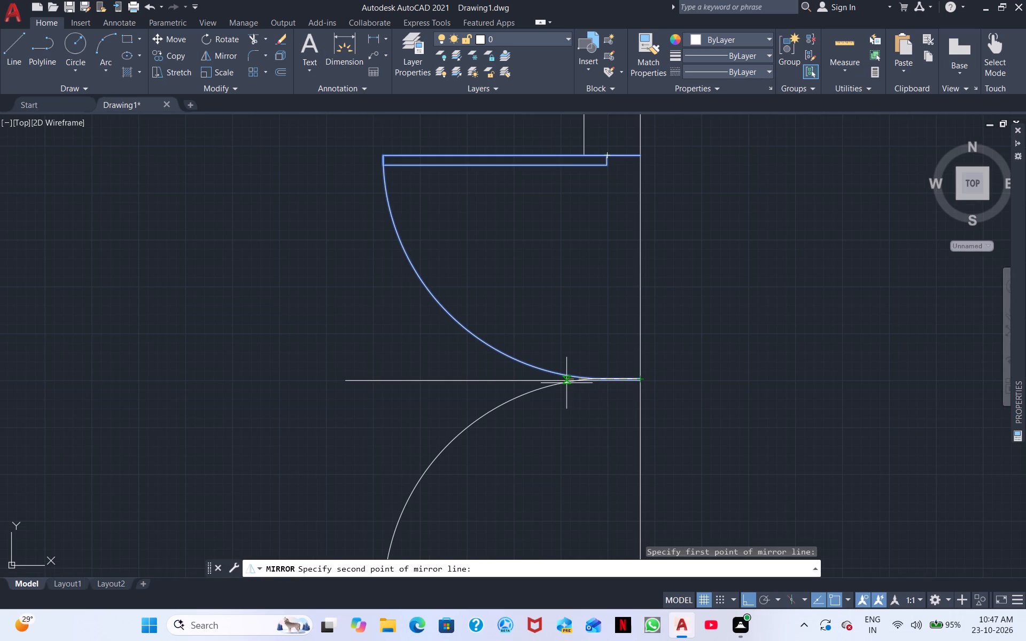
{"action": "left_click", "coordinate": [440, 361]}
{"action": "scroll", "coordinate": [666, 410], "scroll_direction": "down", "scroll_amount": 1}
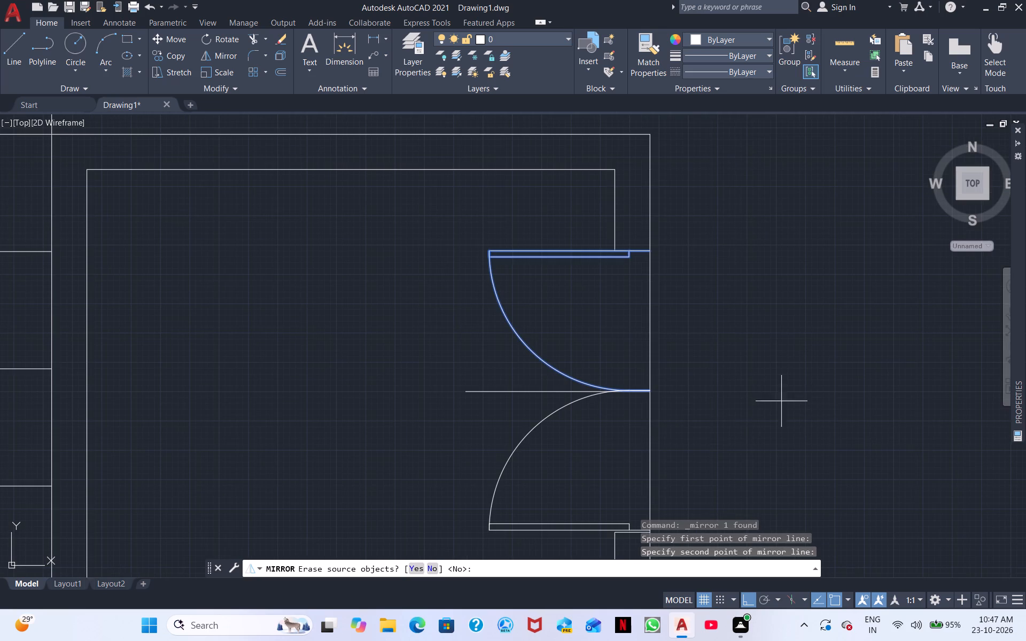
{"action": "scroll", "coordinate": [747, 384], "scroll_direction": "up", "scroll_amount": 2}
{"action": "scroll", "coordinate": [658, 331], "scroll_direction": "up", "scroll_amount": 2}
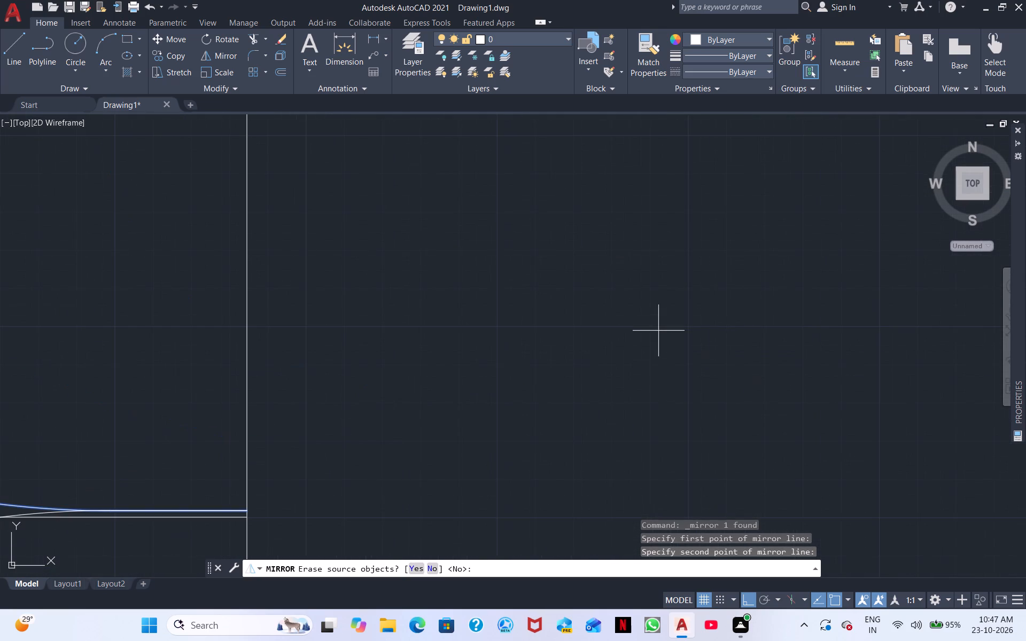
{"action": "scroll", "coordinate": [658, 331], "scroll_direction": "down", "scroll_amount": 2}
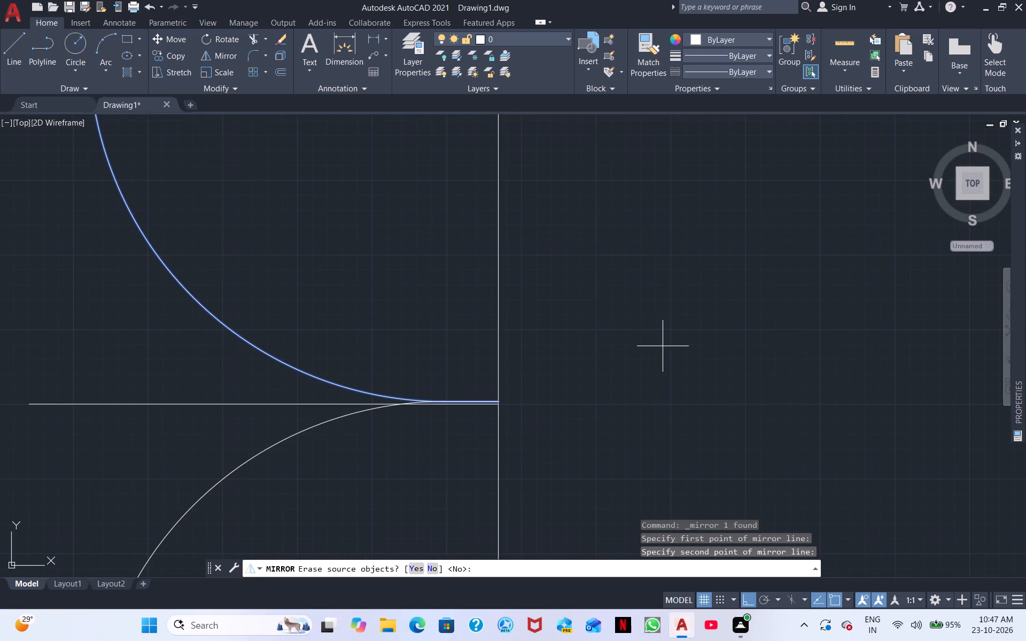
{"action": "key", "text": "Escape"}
Scale the door leaf up slightly from the upper jamb's outer corner so its swing meets the opening's centre line.
{"action": "scroll", "coordinate": [588, 342], "scroll_direction": "down", "scroll_amount": 2}
{"action": "left_click", "coordinate": [475, 239]}
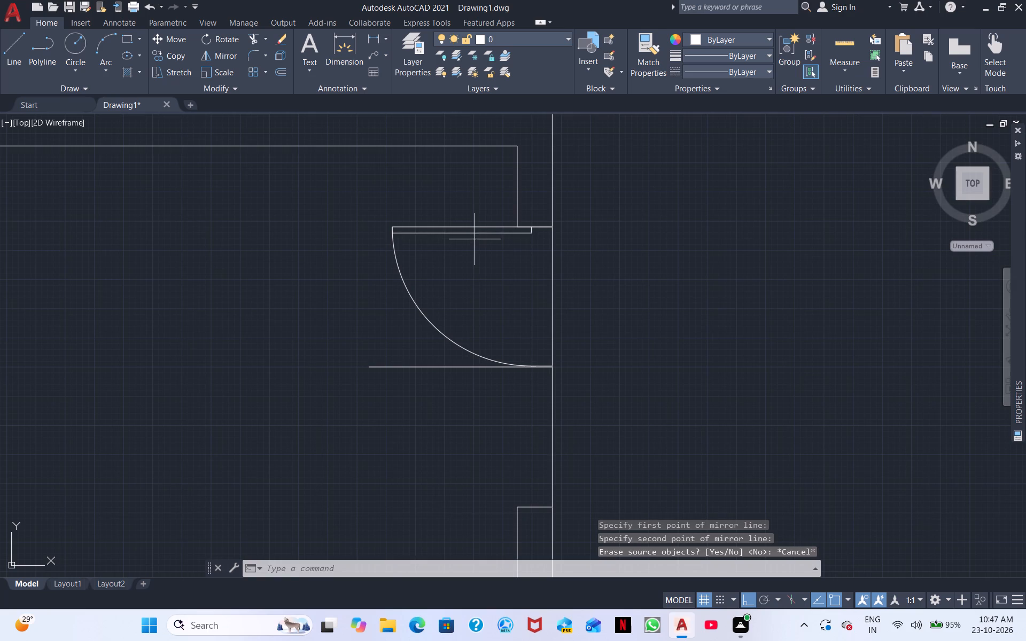
{"action": "left_click", "coordinate": [431, 195]}
{"action": "right_click", "coordinate": [794, 304]}
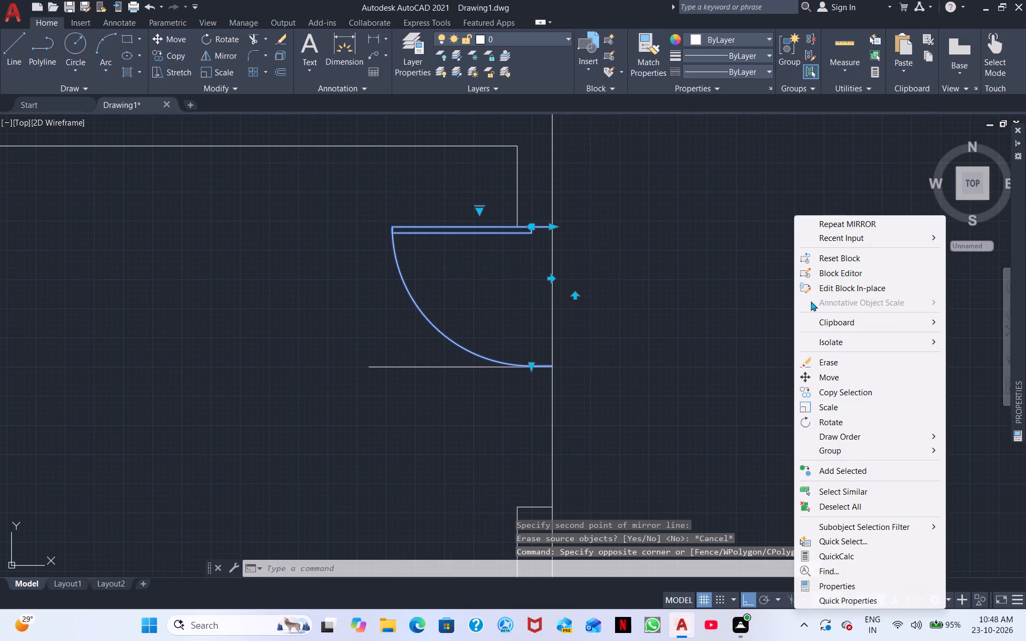
{"action": "left_click", "coordinate": [833, 403]}
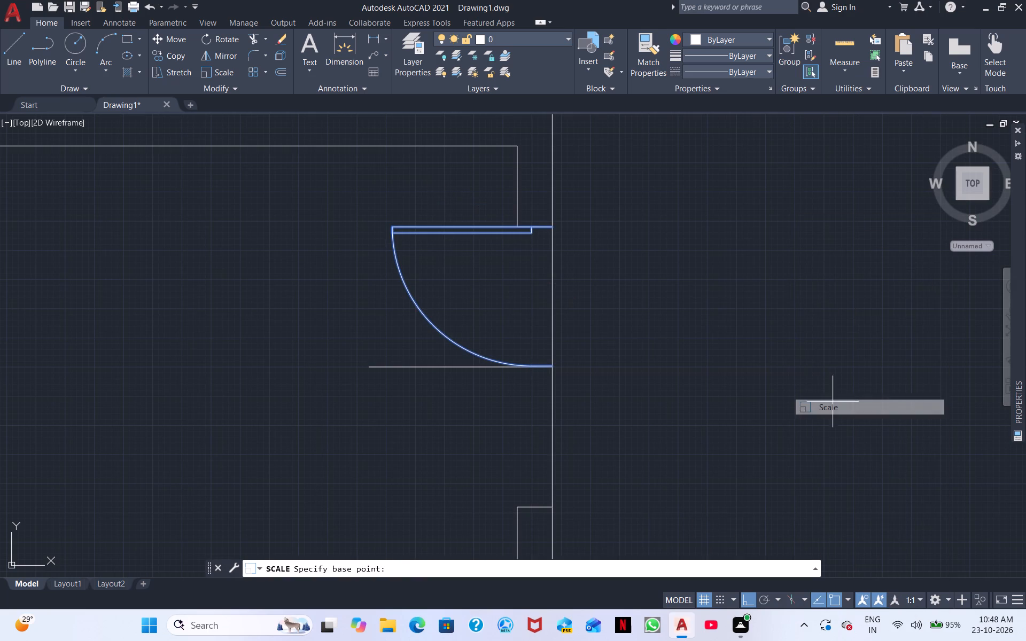
{"action": "scroll", "coordinate": [583, 211], "scroll_direction": "up", "scroll_amount": 1}
{"action": "scroll", "coordinate": [544, 246], "scroll_direction": "up", "scroll_amount": 2}
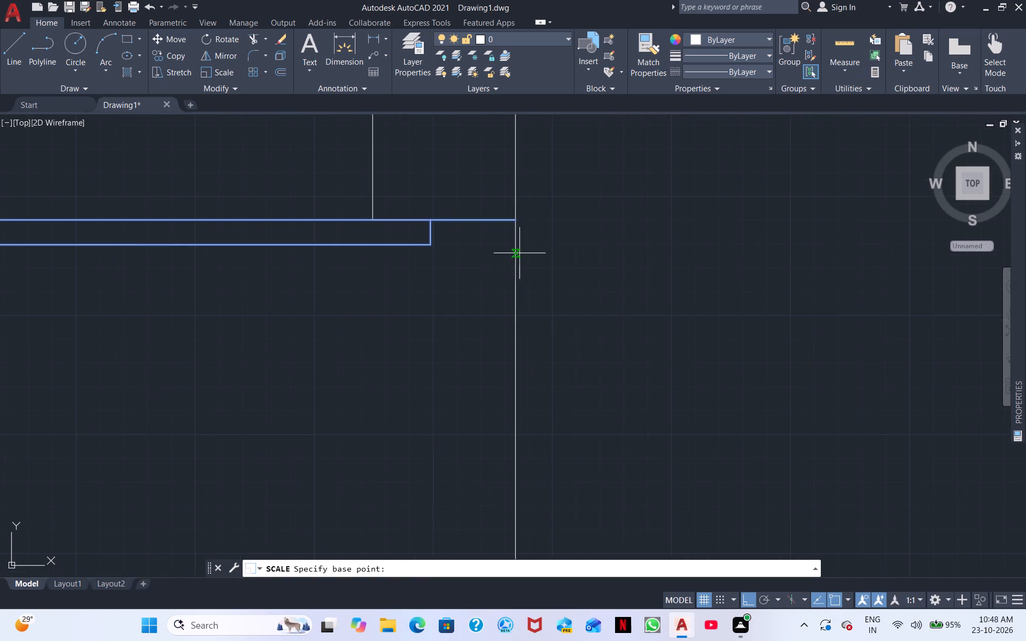
{"action": "middle_click_drag", "start_coordinate": [519, 253], "coordinate": [587, 179]}
{"action": "scroll", "coordinate": [587, 179], "scroll_direction": "down", "scroll_amount": 1}
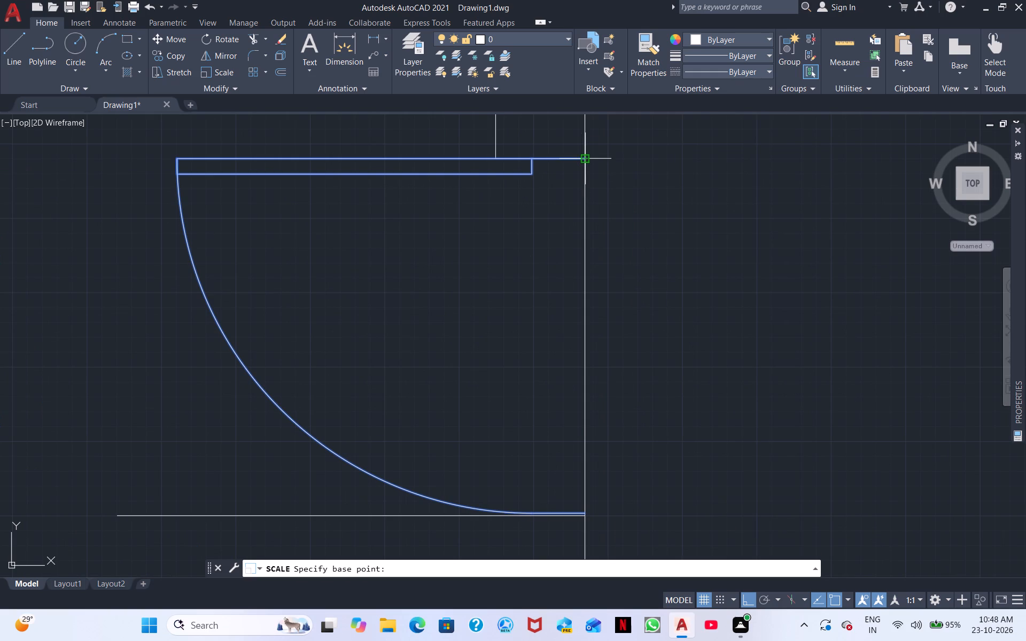
{"action": "left_click", "coordinate": [585, 157]}
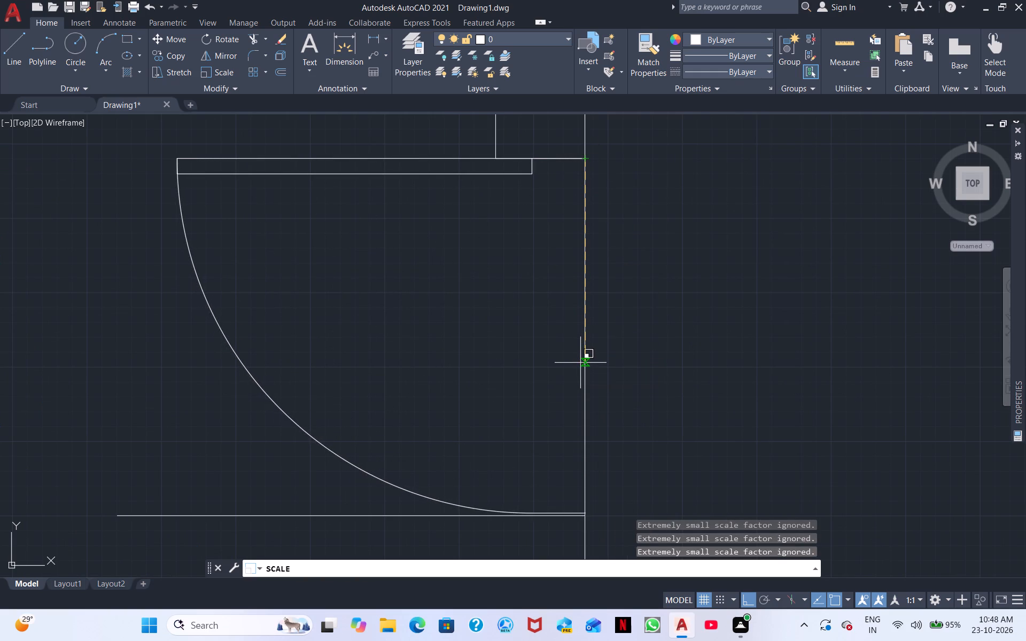
{"action": "double_click", "coordinate": [581, 364]}
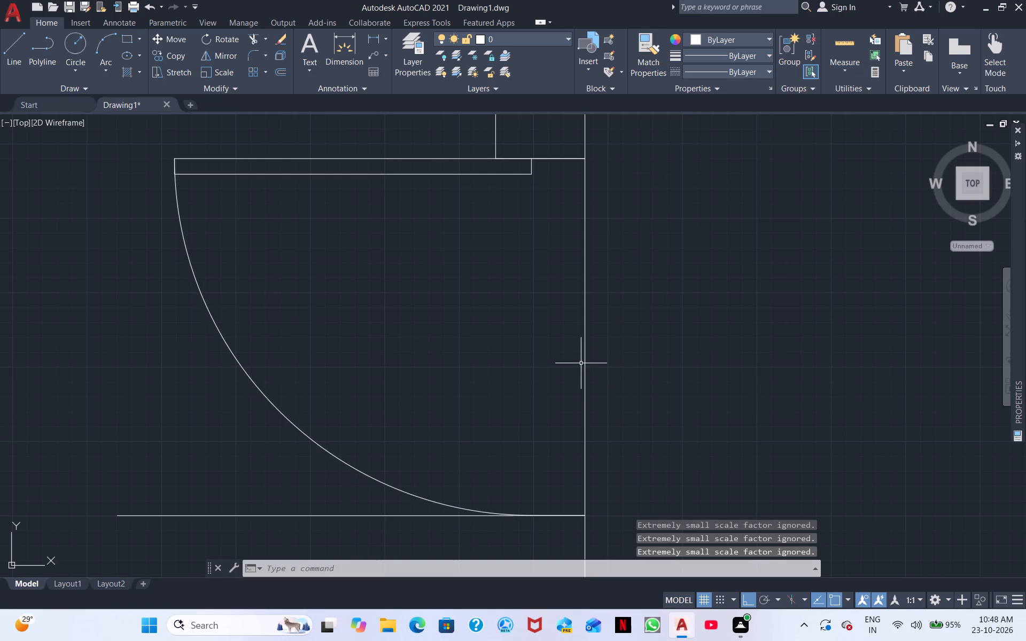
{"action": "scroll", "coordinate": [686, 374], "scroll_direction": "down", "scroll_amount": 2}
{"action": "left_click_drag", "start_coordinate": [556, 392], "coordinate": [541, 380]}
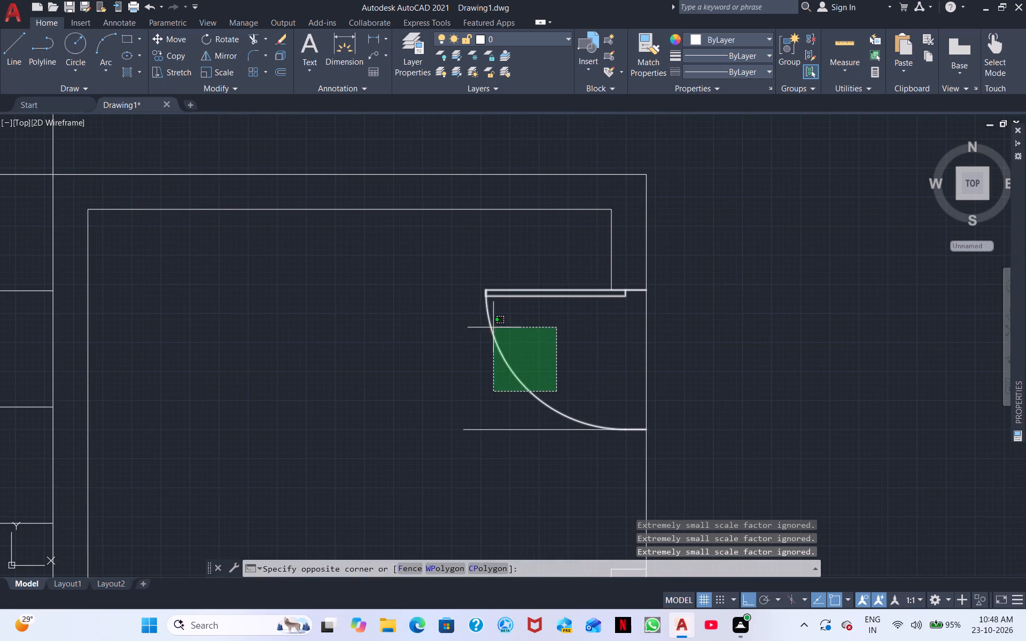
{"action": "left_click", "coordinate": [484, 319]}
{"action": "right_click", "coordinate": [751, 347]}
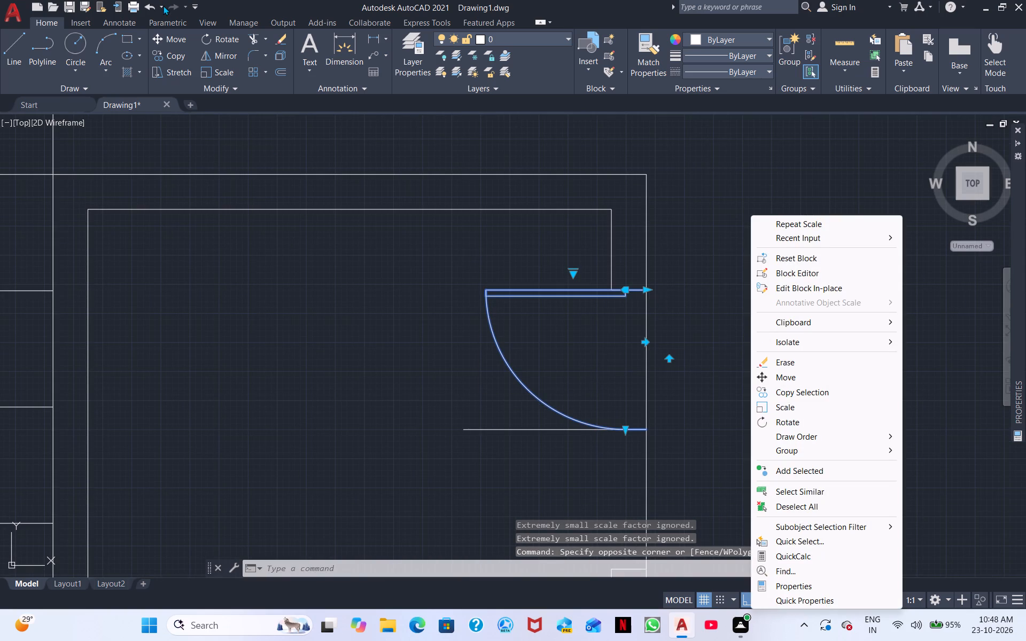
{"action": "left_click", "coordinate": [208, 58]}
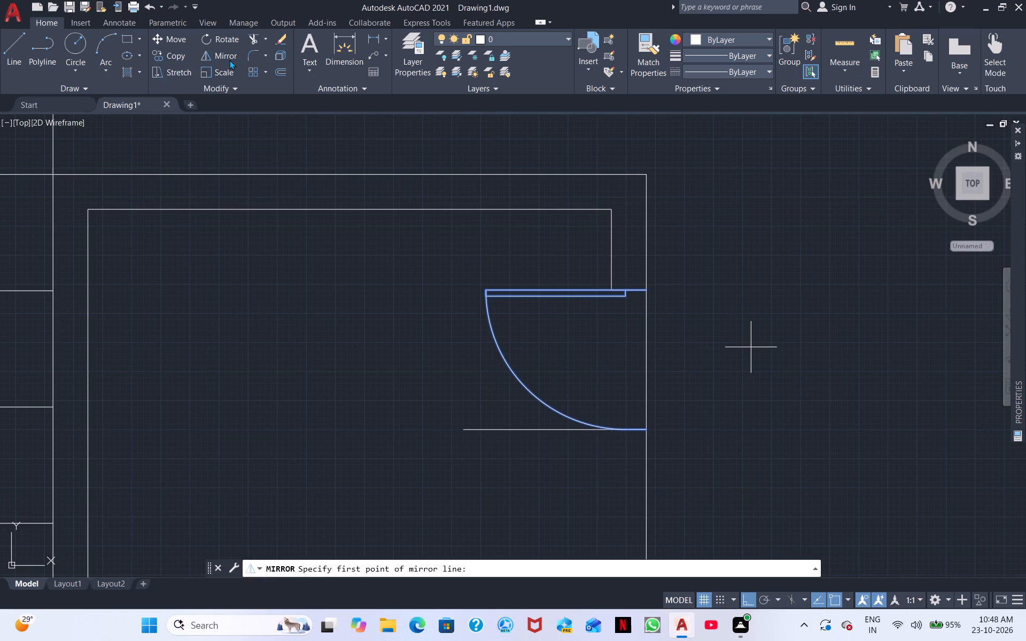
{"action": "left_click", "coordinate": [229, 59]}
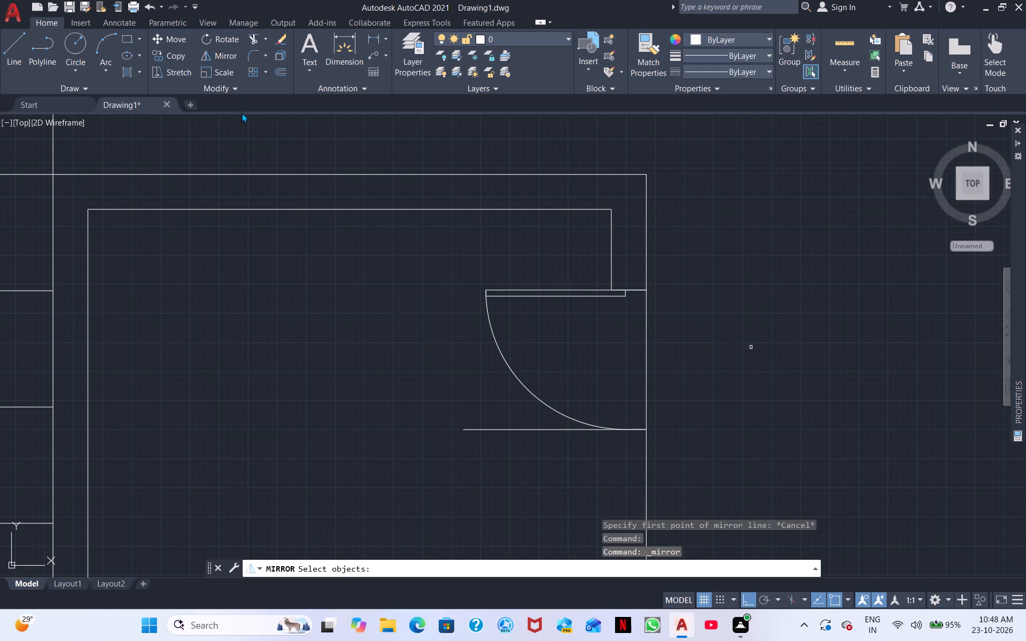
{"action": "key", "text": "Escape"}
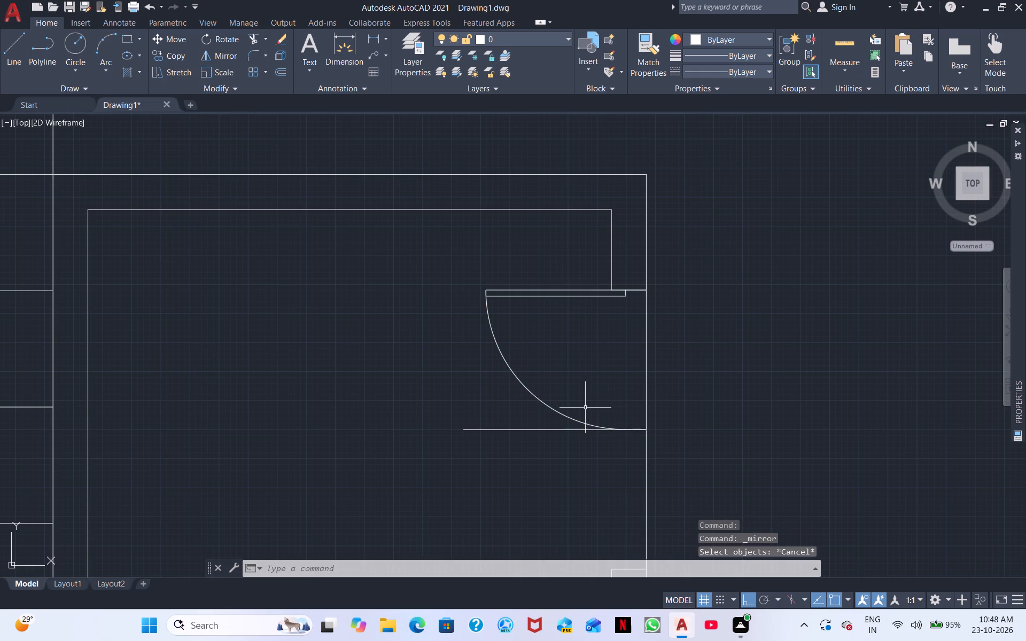
Mirror the door leaf about the opening's horizontal centre line, keeping the original leaf, to form the lower leaf.
{"action": "left_click_drag", "start_coordinate": [583, 409], "coordinate": [522, 362]}
{"action": "left_click", "coordinate": [489, 324]}
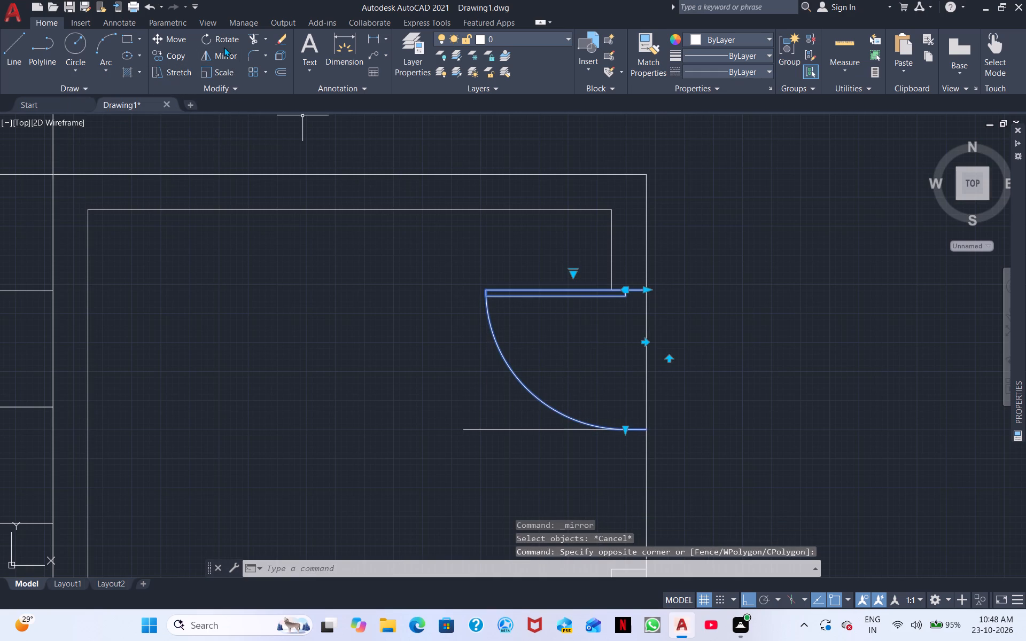
{"action": "left_click", "coordinate": [223, 54]}
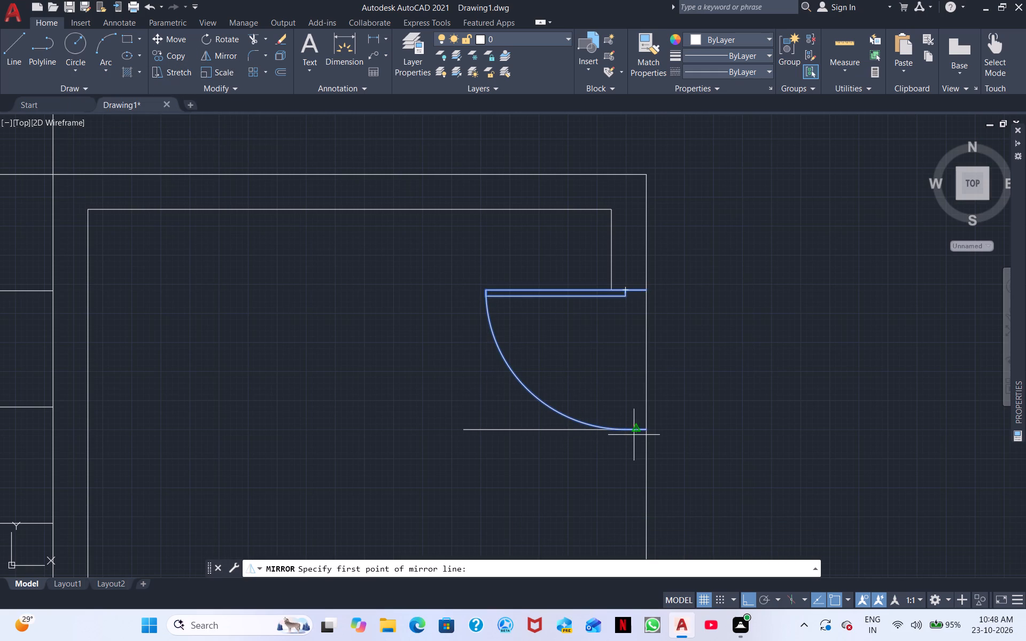
{"action": "left_click", "coordinate": [644, 431]}
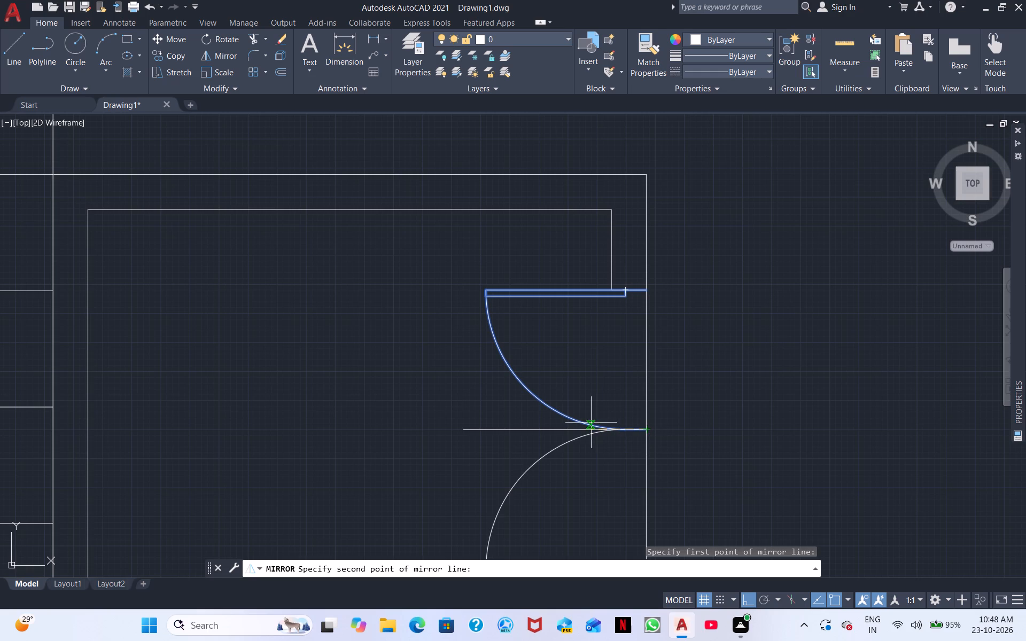
{"action": "left_click", "coordinate": [459, 411]}
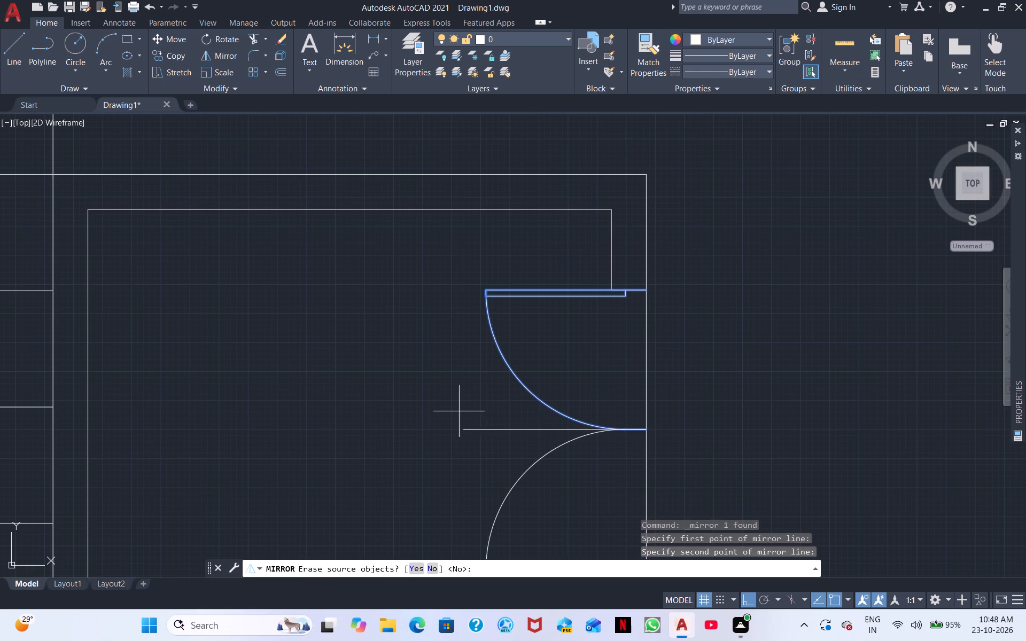
{"action": "scroll", "coordinate": [719, 451], "scroll_direction": "down", "scroll_amount": 1}
{"action": "right_click", "coordinate": [782, 409]}
{"action": "left_click", "coordinate": [811, 417]}
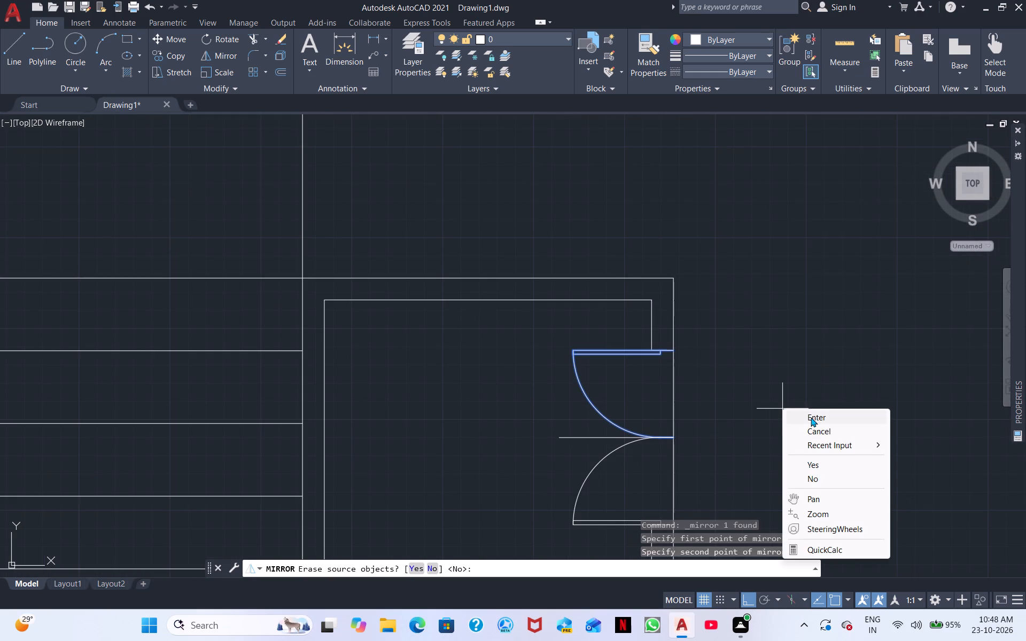
{"action": "scroll", "coordinate": [709, 393], "scroll_direction": "down", "scroll_amount": 1}
{"action": "scroll", "coordinate": [709, 390], "scroll_direction": "up", "scroll_amount": 1}
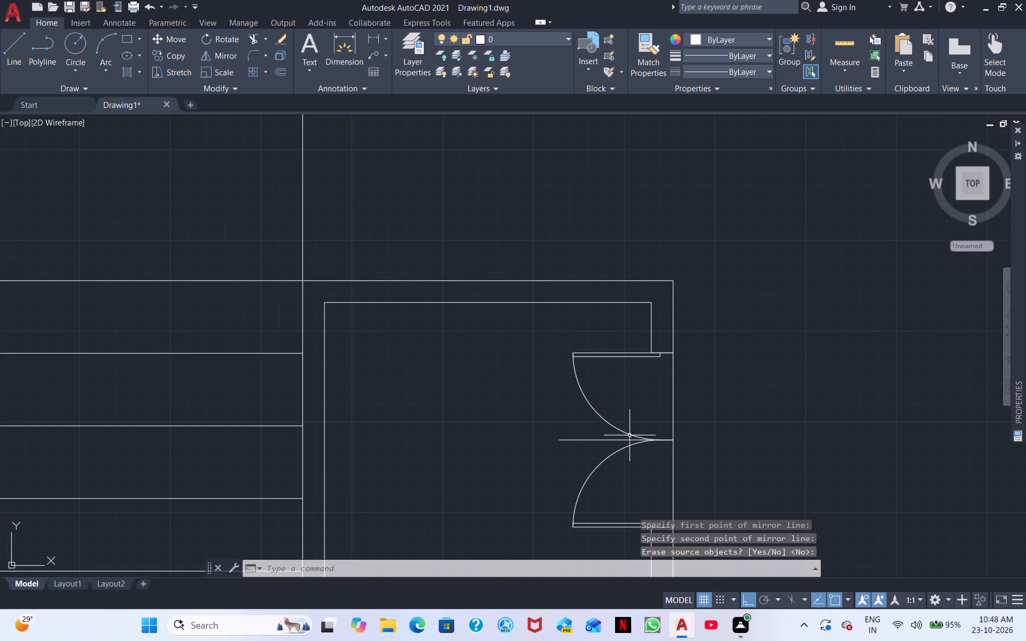
Erase the two construction lines at the small room's door: the horizontal centre line and the vertical line closing the opening.
{"action": "left_click", "coordinate": [605, 440]}
{"action": "right_click", "coordinate": [819, 450]}
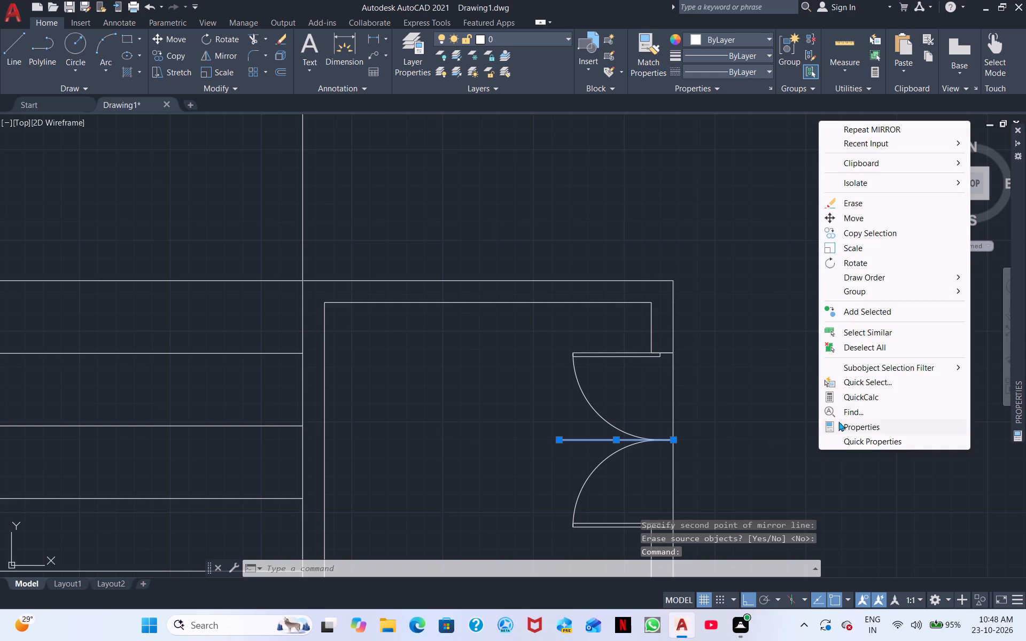
{"action": "left_click", "coordinate": [869, 205]}
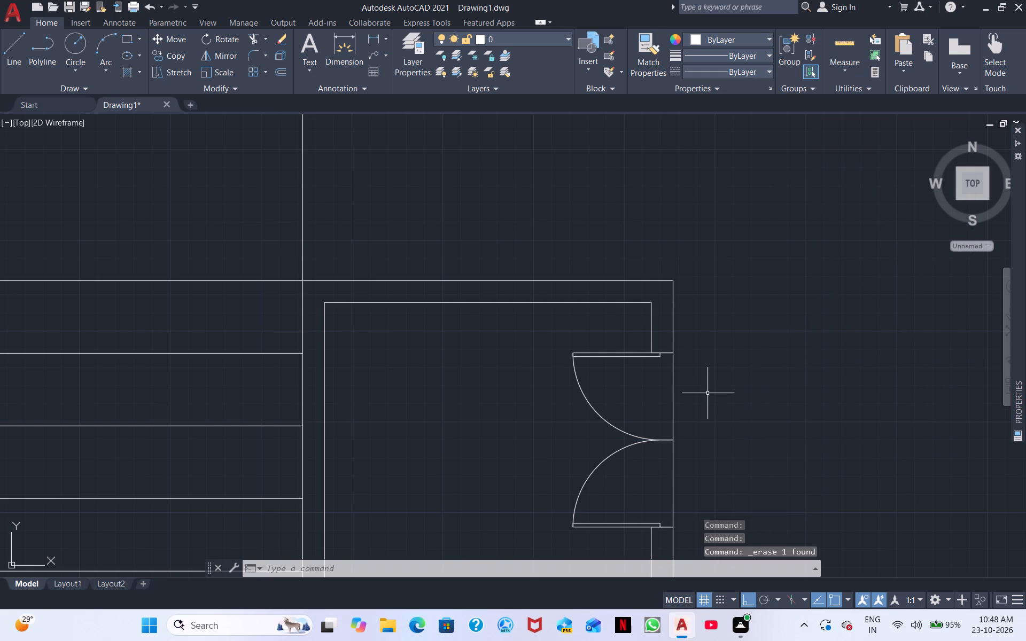
{"action": "left_click", "coordinate": [674, 404]}
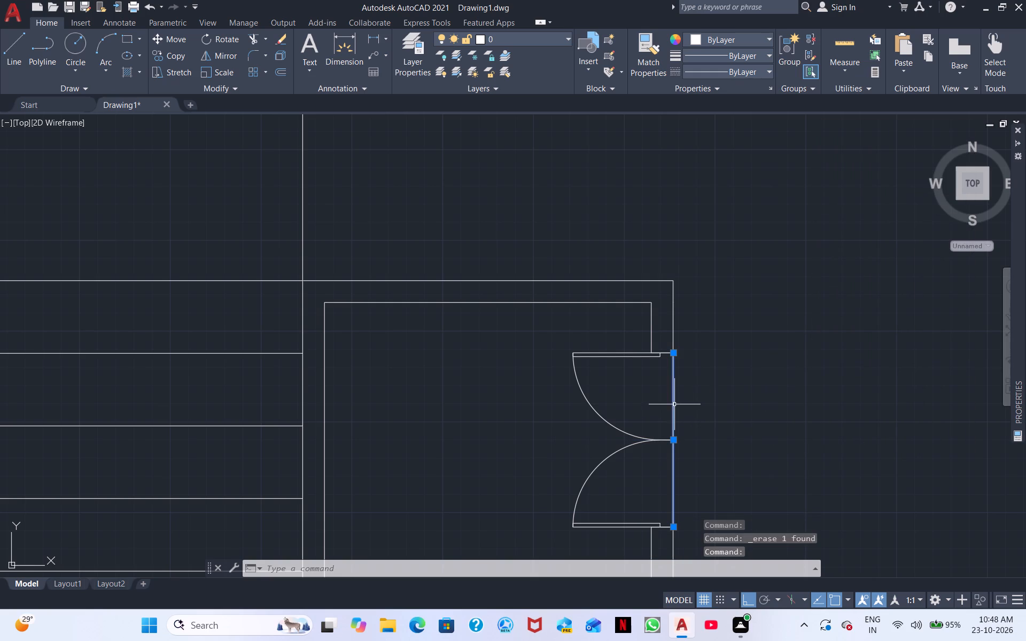
{"action": "right_click", "coordinate": [845, 405]}
{"action": "left_click", "coordinate": [883, 160]}
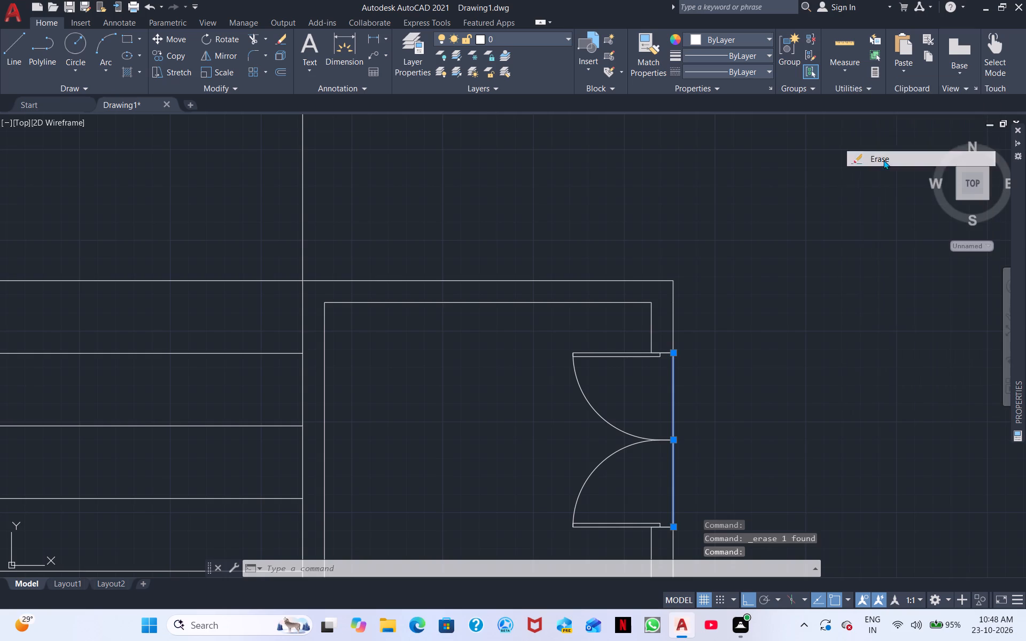
Draw a full-height vertical line inside the small room, near the stair-side wall, between the upper and lower inner wall faces.
{"action": "scroll", "coordinate": [846, 218], "scroll_direction": "down", "scroll_amount": 1}
{"action": "middle_click_drag", "start_coordinate": [822, 254], "coordinate": [856, 223]}
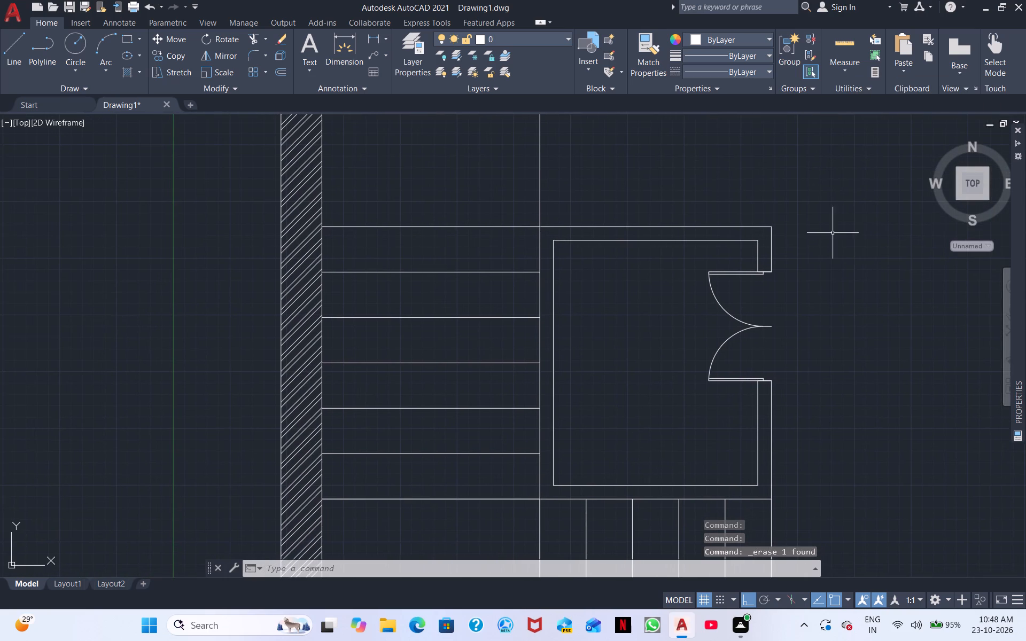
{"action": "left_click", "coordinate": [22, 59]}
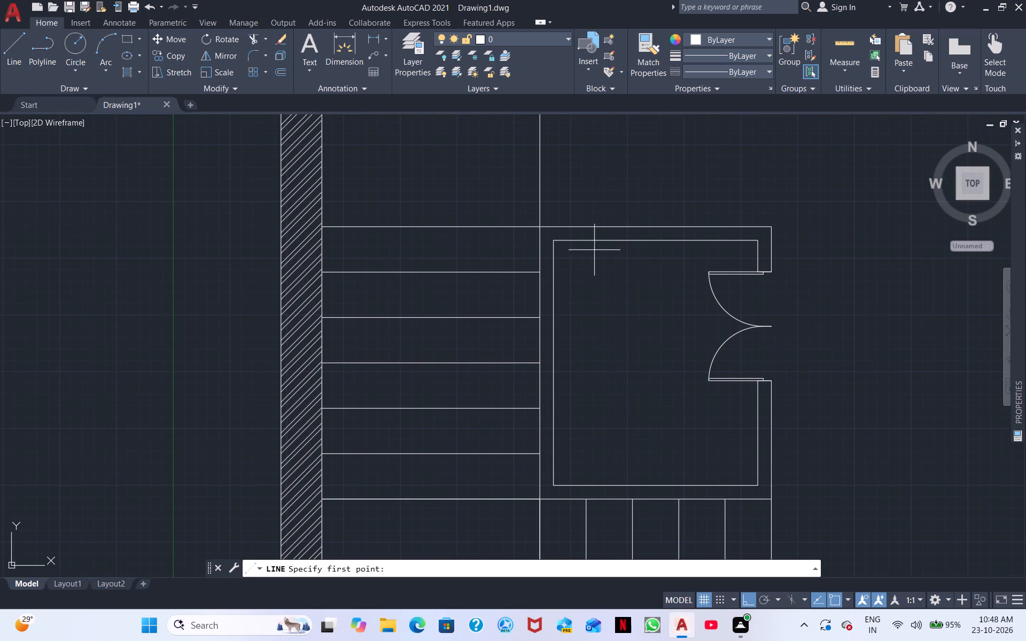
{"action": "left_click", "coordinate": [600, 241]}
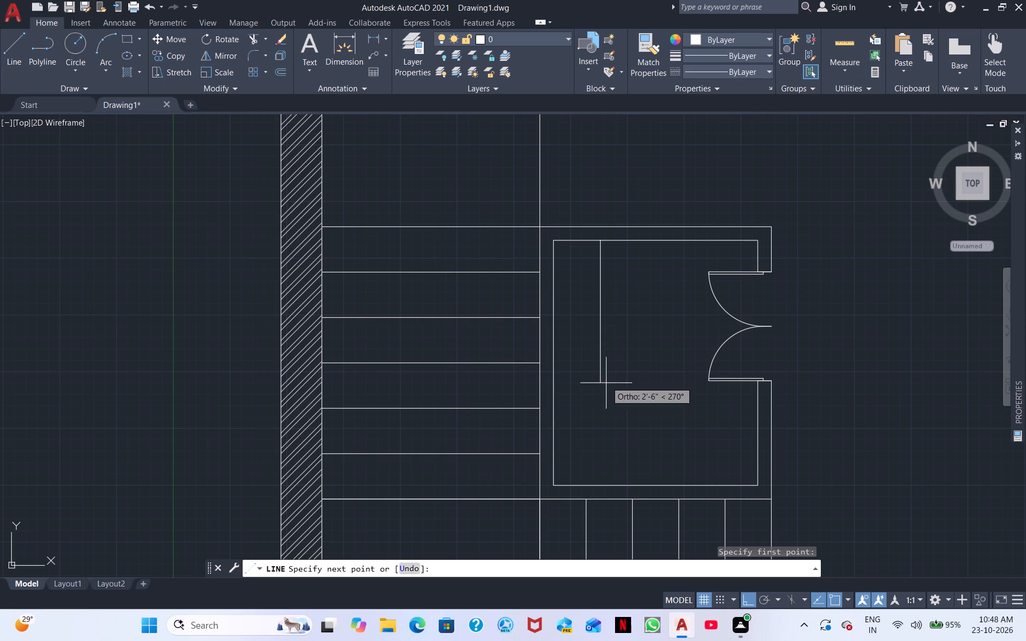
{"action": "left_click", "coordinate": [601, 483]}
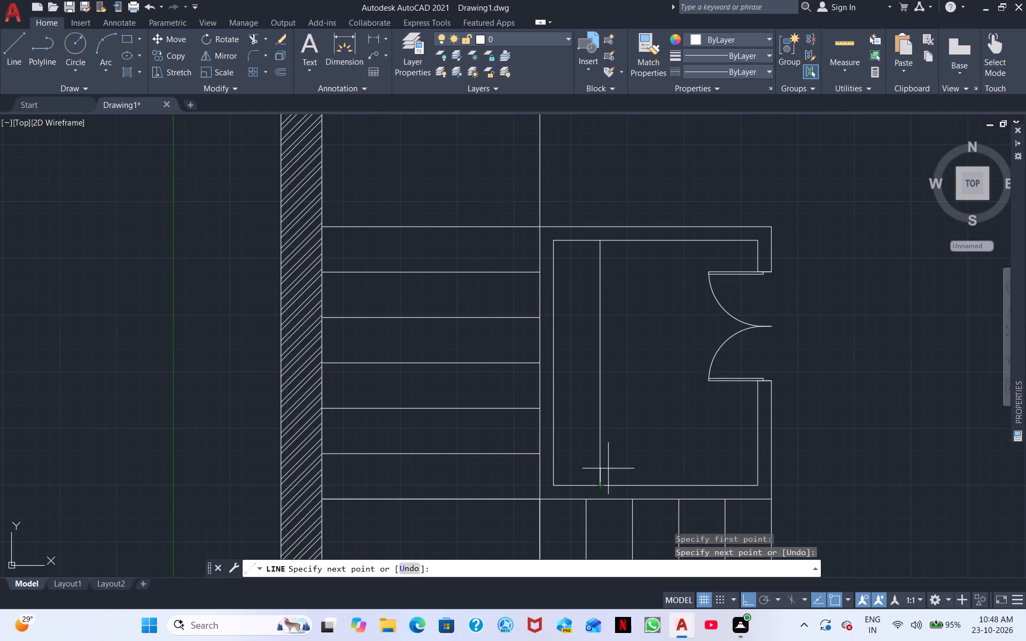
{"action": "key", "text": "Escape"}
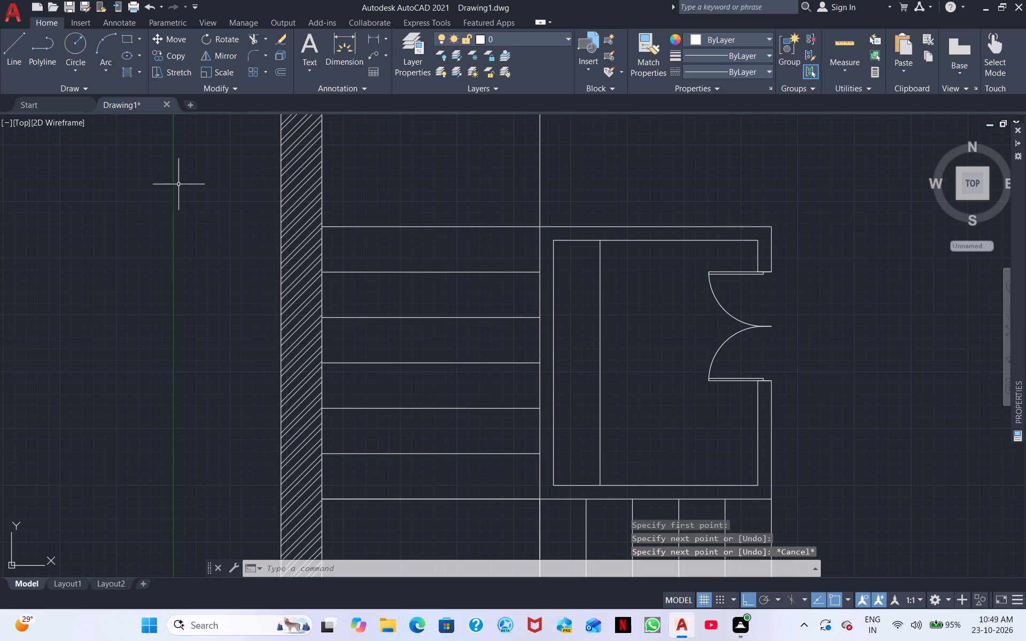
Draw two short horizontal lines from the stair-side inner wall face to the new vertical line, dividing the strip into three compartments.
{"action": "left_click", "coordinate": [9, 47]}
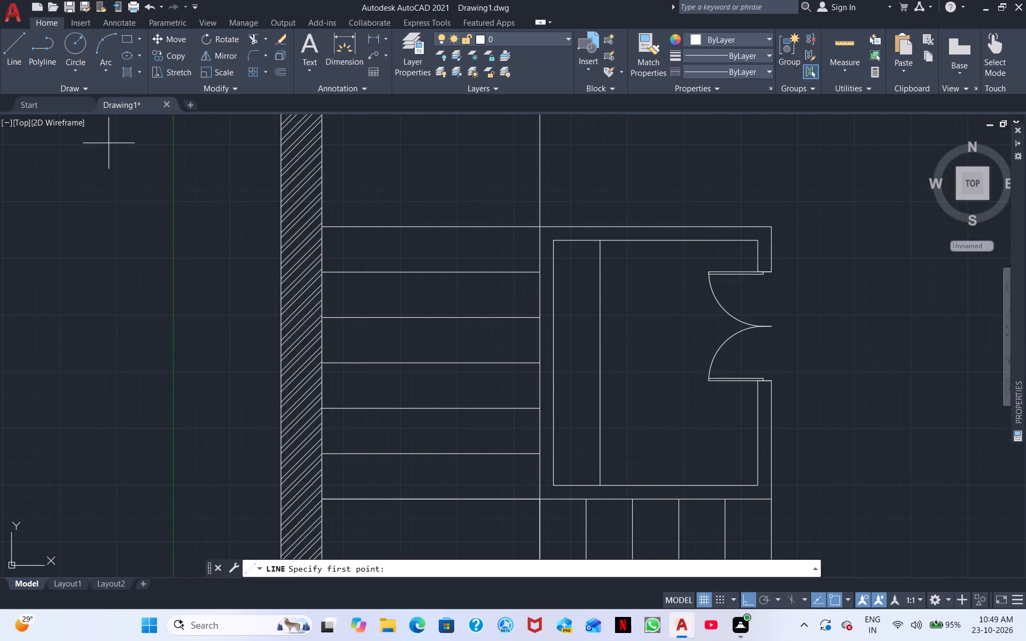
{"action": "left_click", "coordinate": [558, 313]}
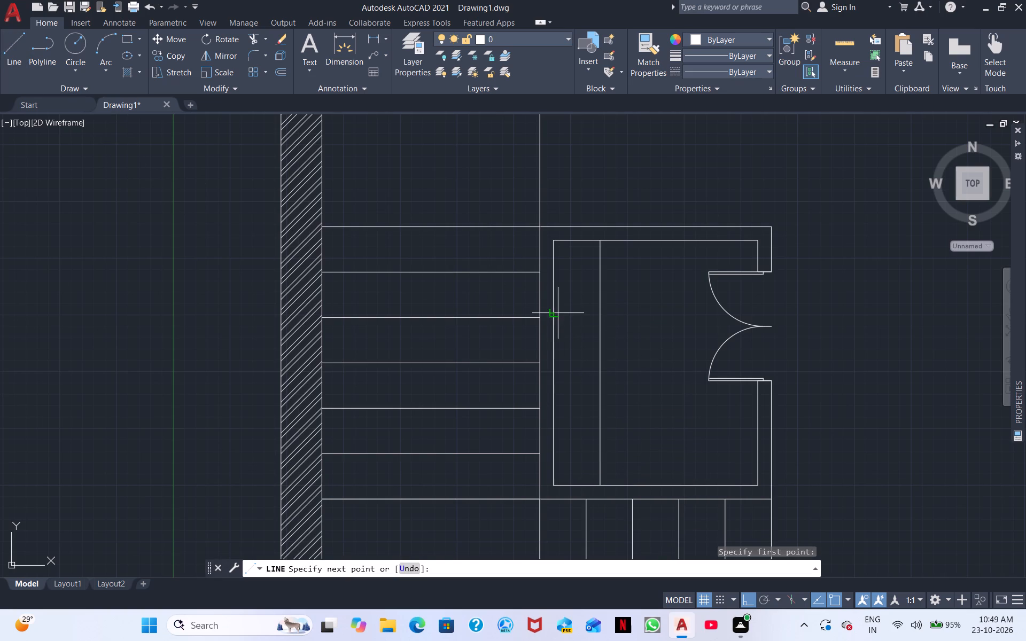
{"action": "left_click", "coordinate": [600, 315]}
{"action": "right_click", "coordinate": [600, 315]}
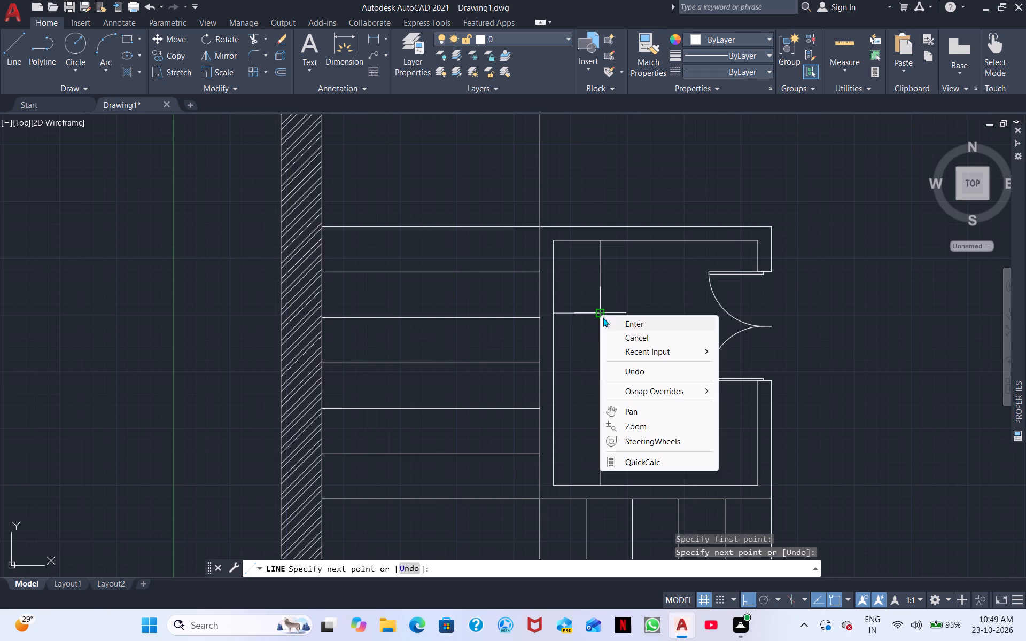
{"action": "left_click", "coordinate": [633, 324]}
{"action": "right_click", "coordinate": [624, 354]}
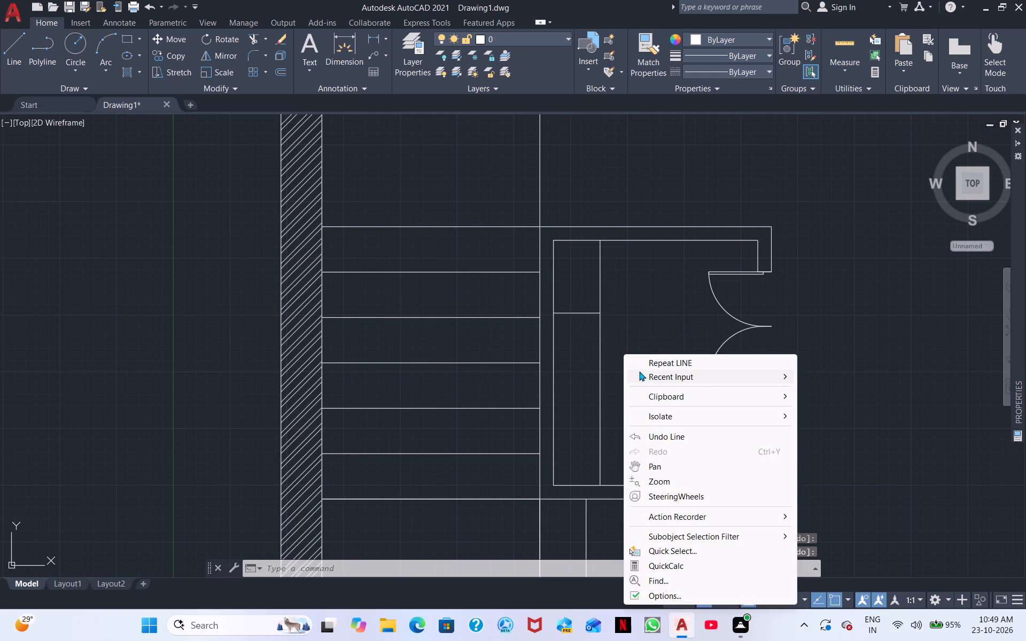
{"action": "left_click", "coordinate": [655, 363]}
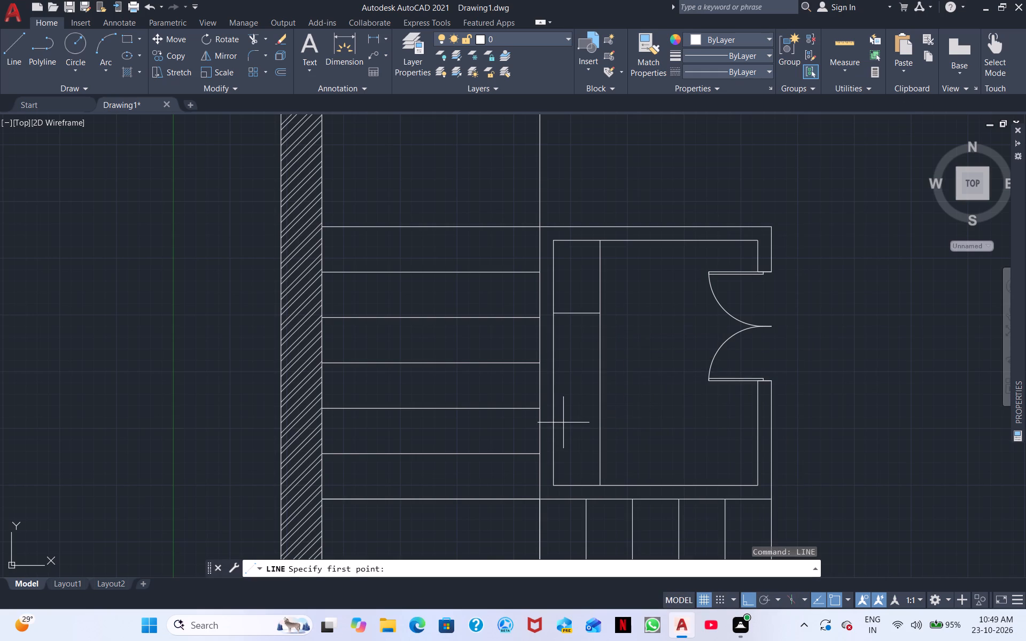
{"action": "left_click", "coordinate": [556, 416]}
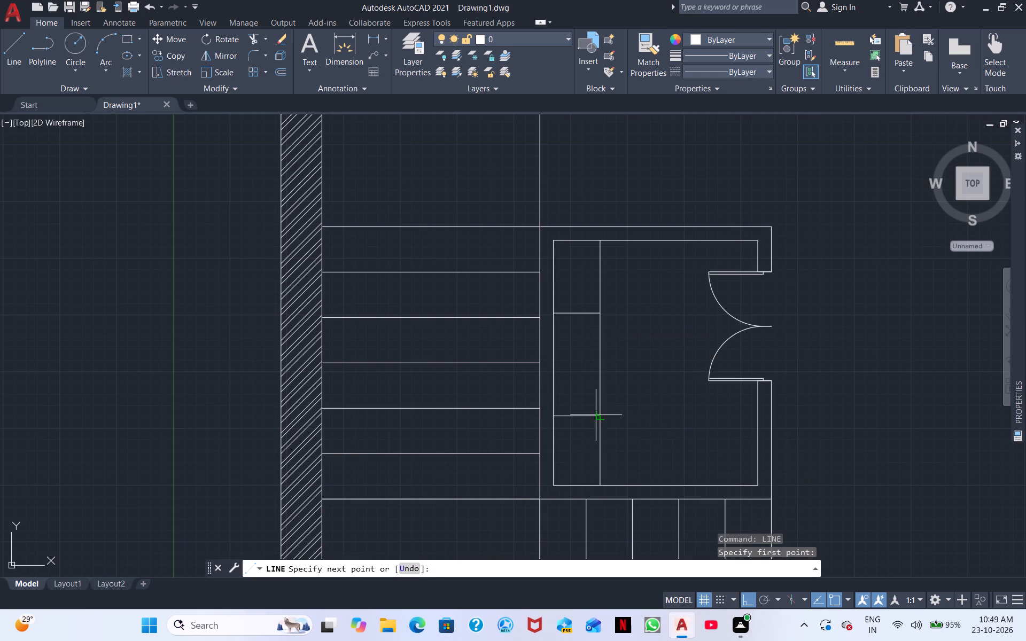
{"action": "left_click", "coordinate": [599, 416]}
{"action": "key", "text": "Escape"}
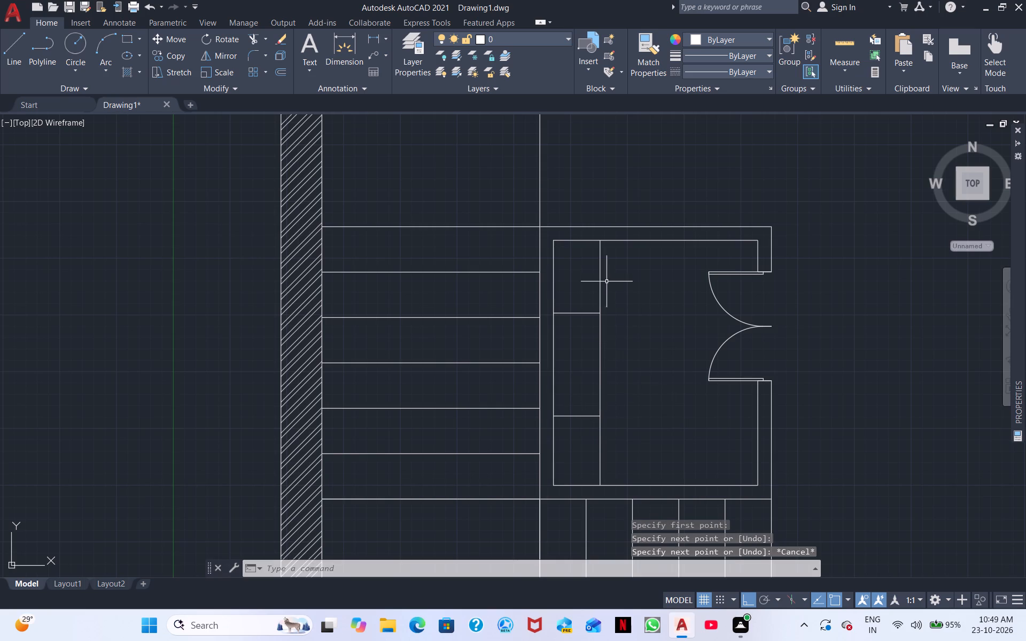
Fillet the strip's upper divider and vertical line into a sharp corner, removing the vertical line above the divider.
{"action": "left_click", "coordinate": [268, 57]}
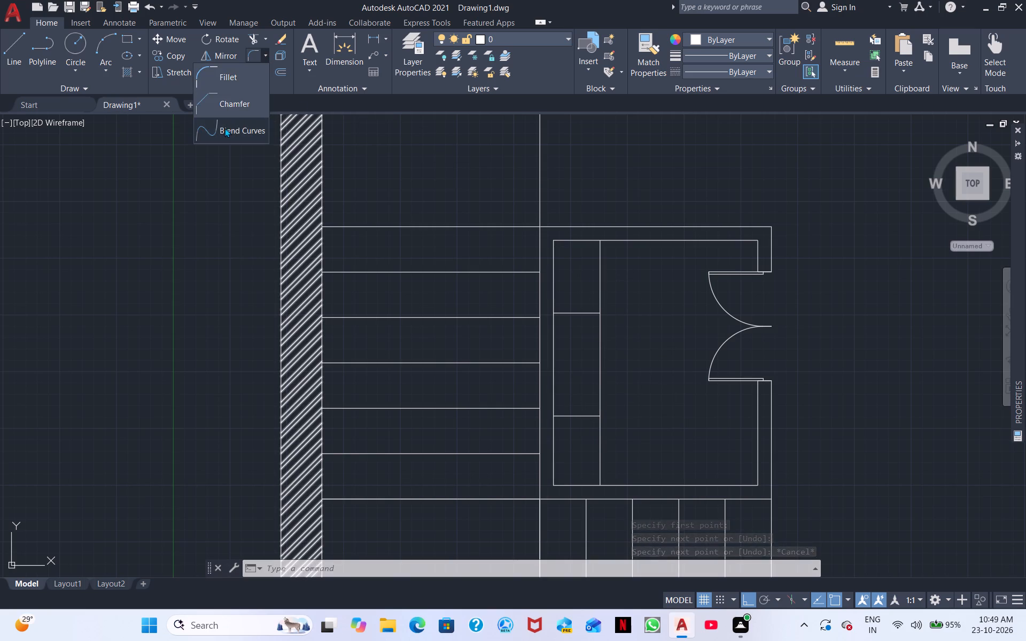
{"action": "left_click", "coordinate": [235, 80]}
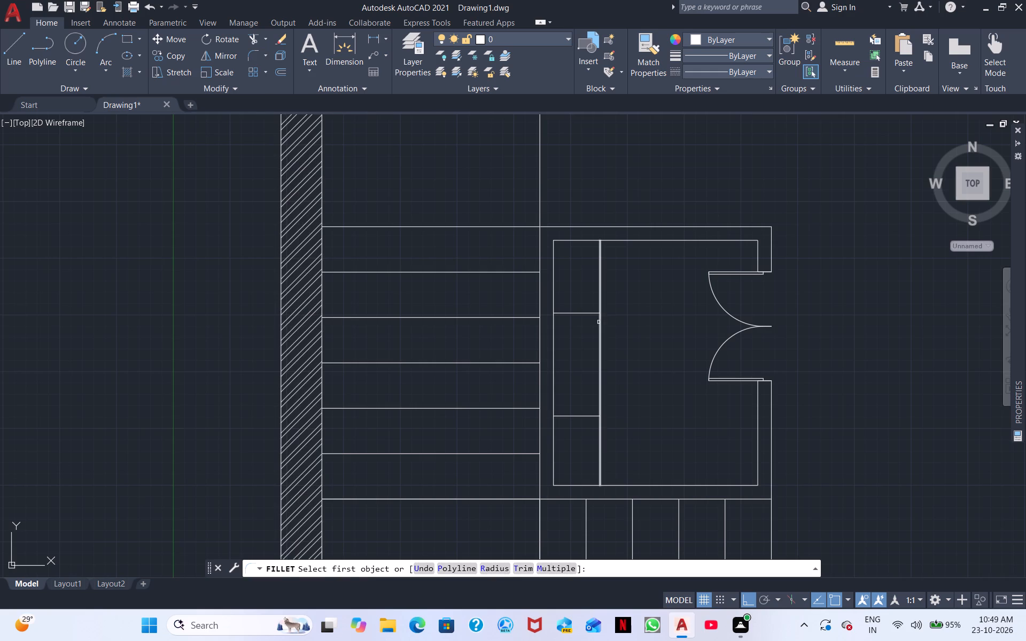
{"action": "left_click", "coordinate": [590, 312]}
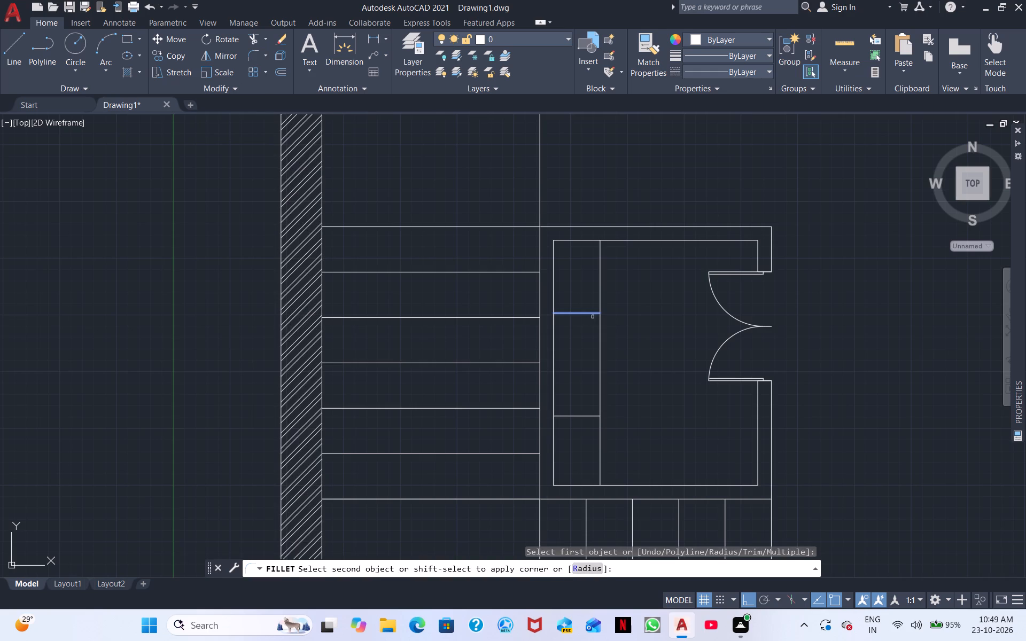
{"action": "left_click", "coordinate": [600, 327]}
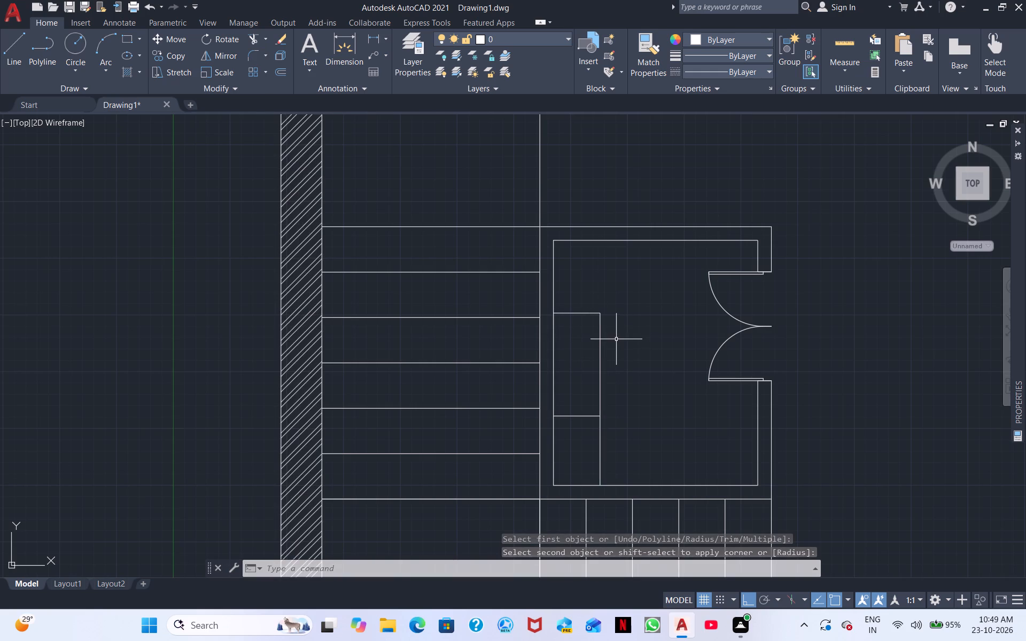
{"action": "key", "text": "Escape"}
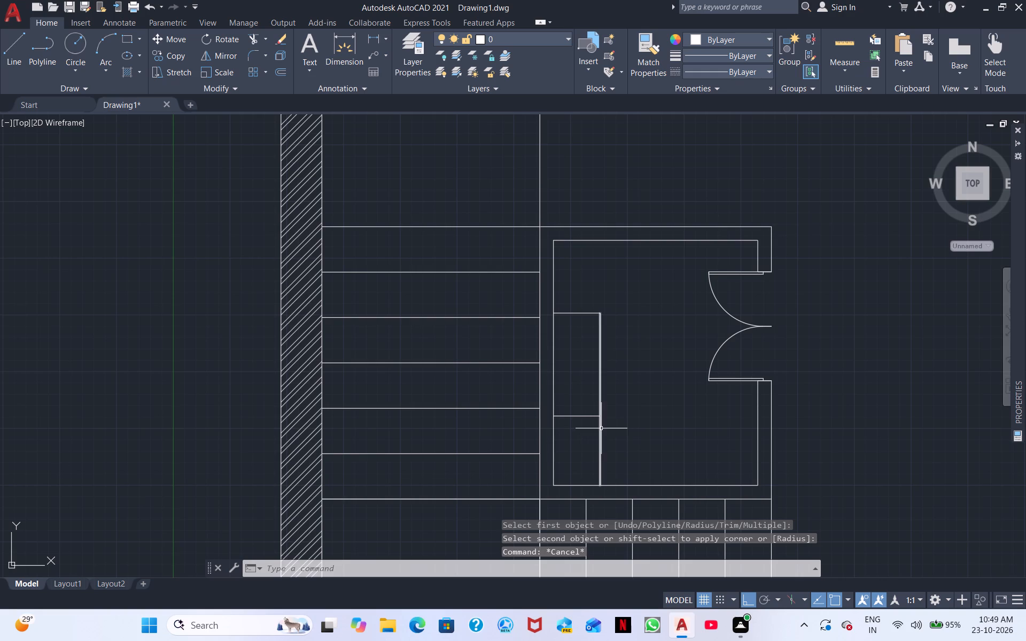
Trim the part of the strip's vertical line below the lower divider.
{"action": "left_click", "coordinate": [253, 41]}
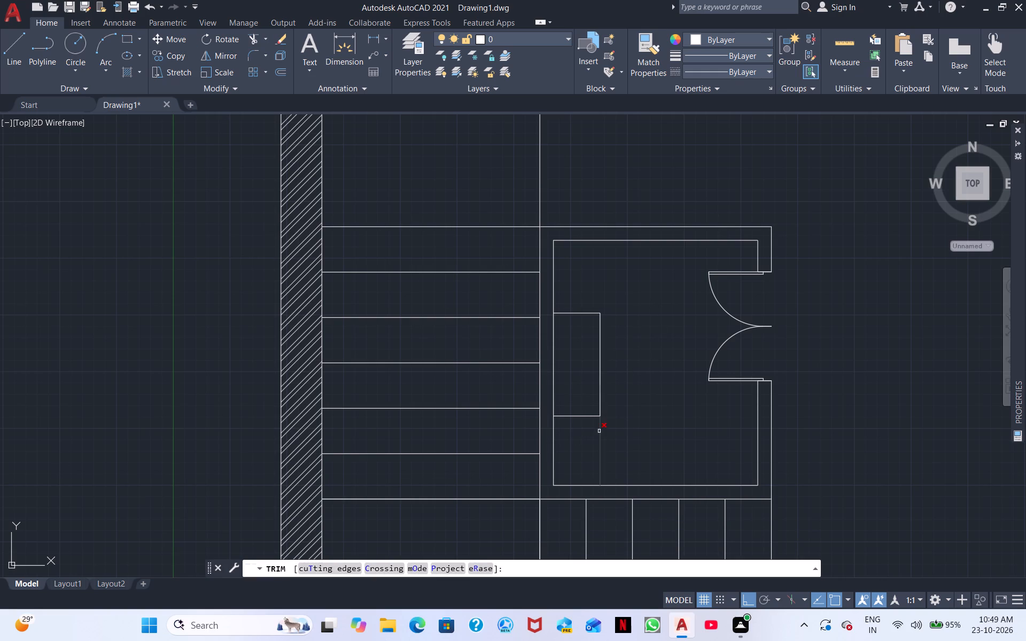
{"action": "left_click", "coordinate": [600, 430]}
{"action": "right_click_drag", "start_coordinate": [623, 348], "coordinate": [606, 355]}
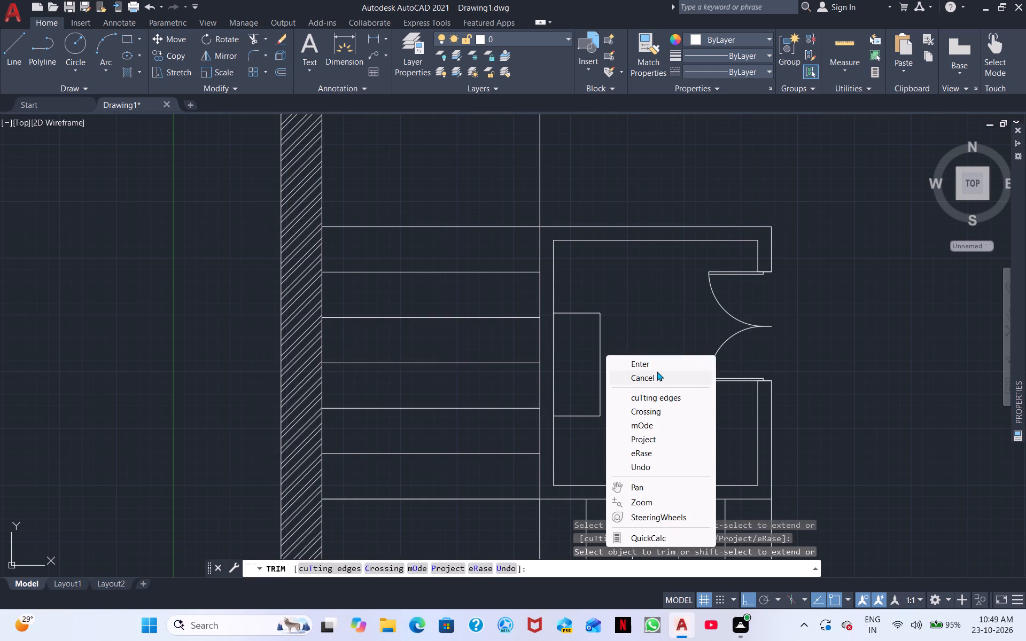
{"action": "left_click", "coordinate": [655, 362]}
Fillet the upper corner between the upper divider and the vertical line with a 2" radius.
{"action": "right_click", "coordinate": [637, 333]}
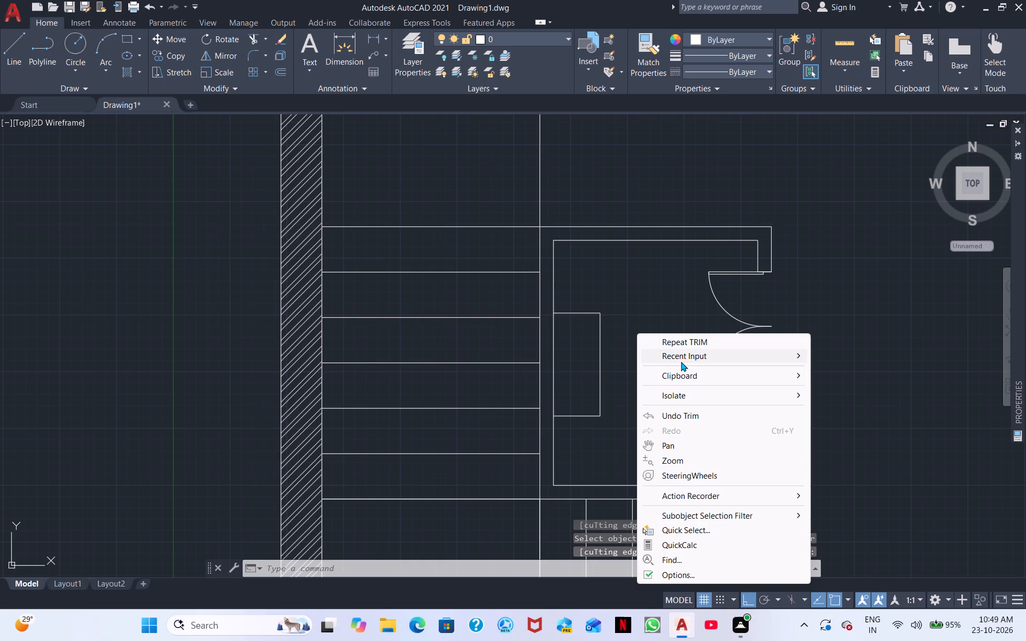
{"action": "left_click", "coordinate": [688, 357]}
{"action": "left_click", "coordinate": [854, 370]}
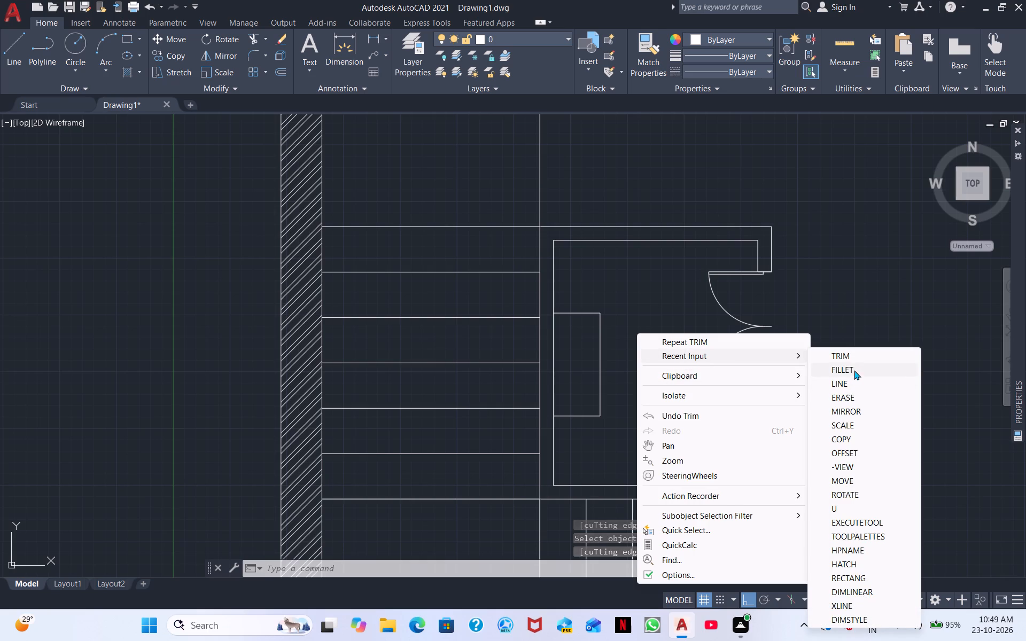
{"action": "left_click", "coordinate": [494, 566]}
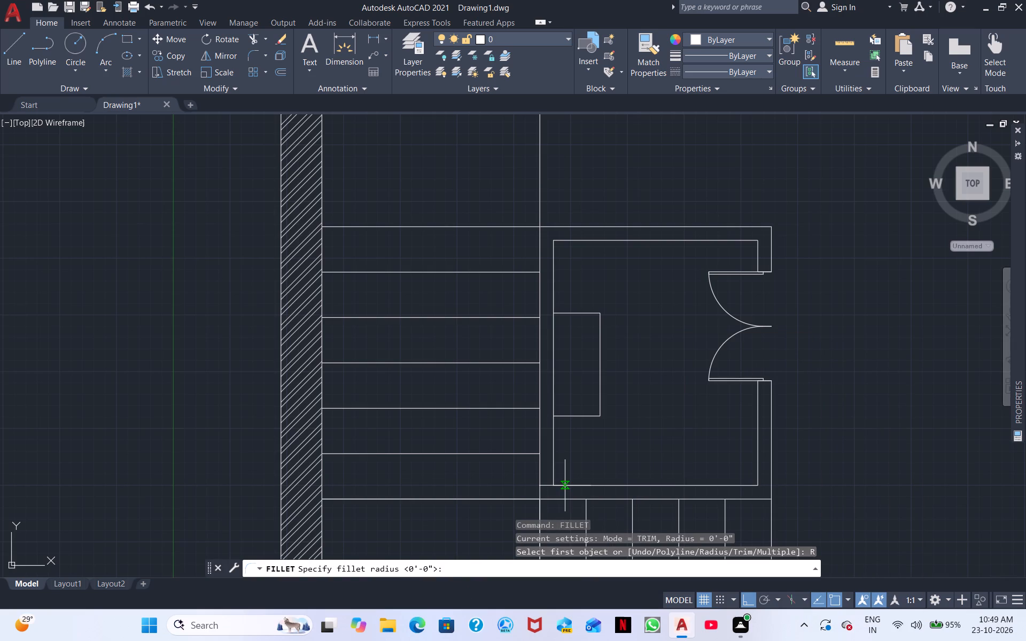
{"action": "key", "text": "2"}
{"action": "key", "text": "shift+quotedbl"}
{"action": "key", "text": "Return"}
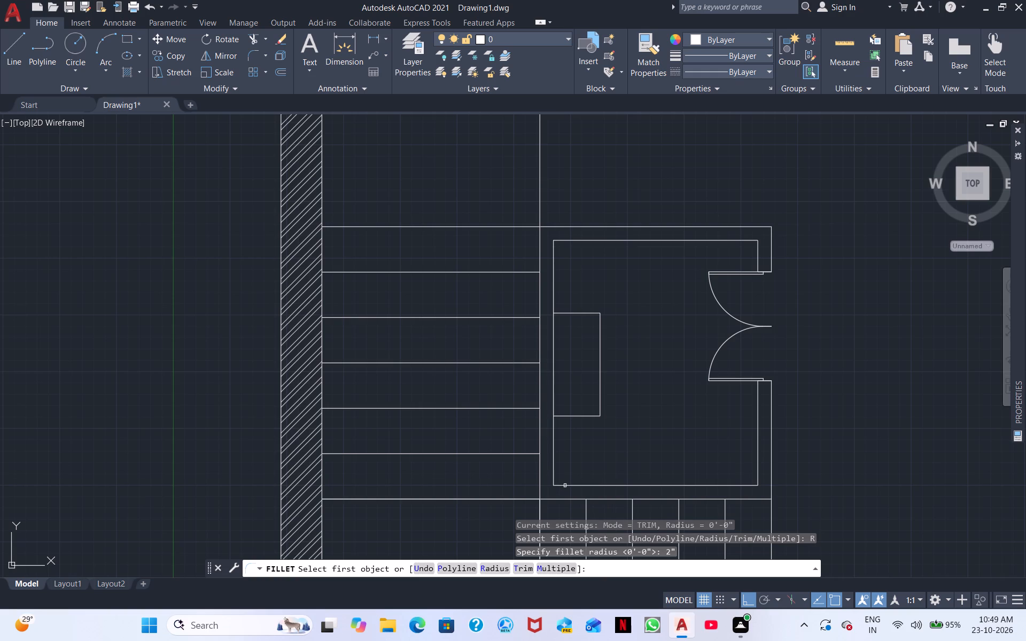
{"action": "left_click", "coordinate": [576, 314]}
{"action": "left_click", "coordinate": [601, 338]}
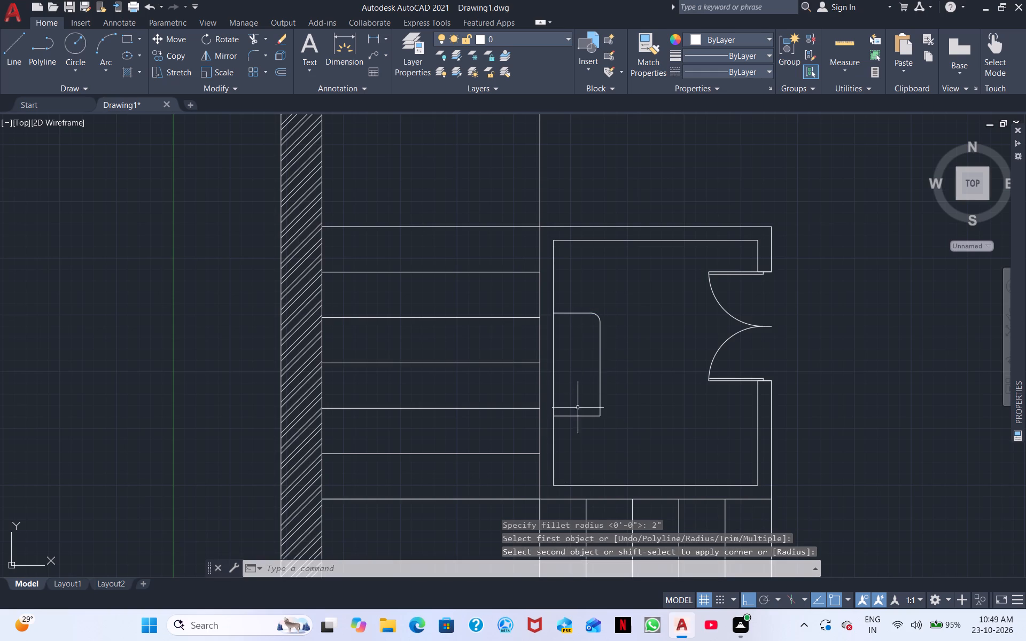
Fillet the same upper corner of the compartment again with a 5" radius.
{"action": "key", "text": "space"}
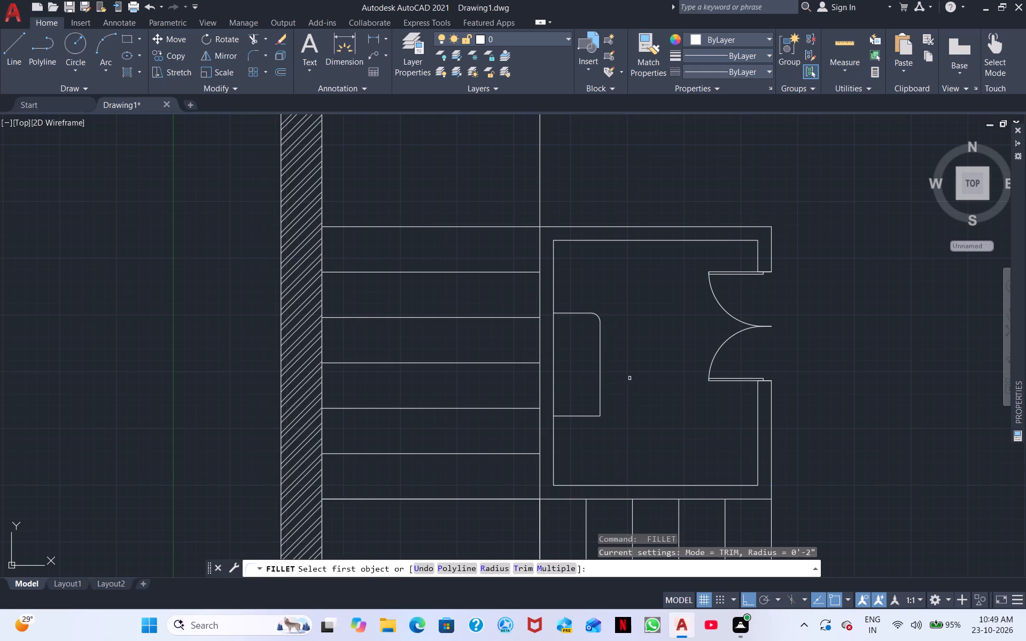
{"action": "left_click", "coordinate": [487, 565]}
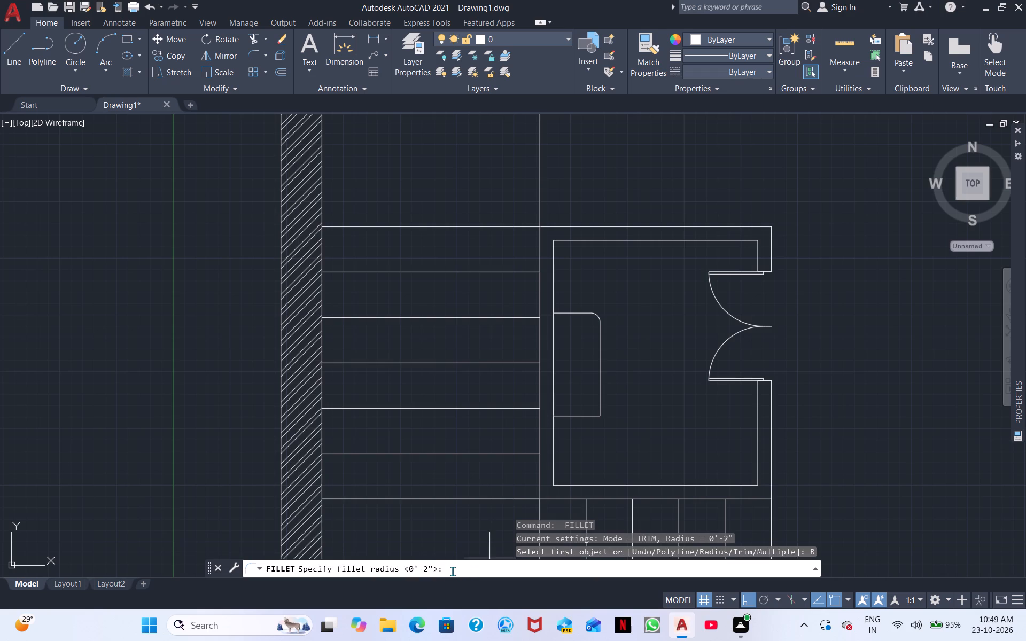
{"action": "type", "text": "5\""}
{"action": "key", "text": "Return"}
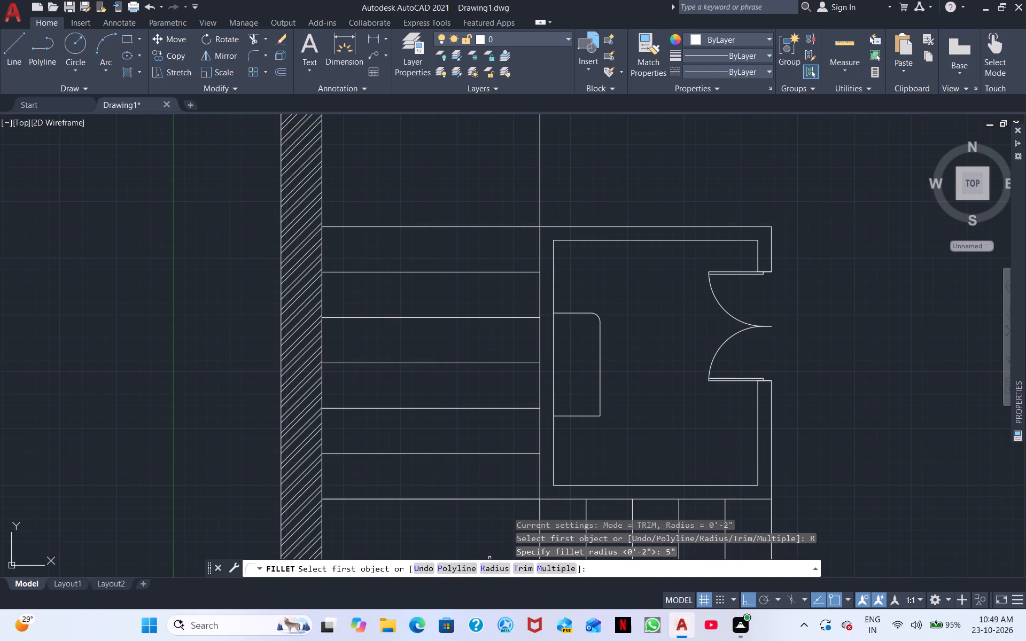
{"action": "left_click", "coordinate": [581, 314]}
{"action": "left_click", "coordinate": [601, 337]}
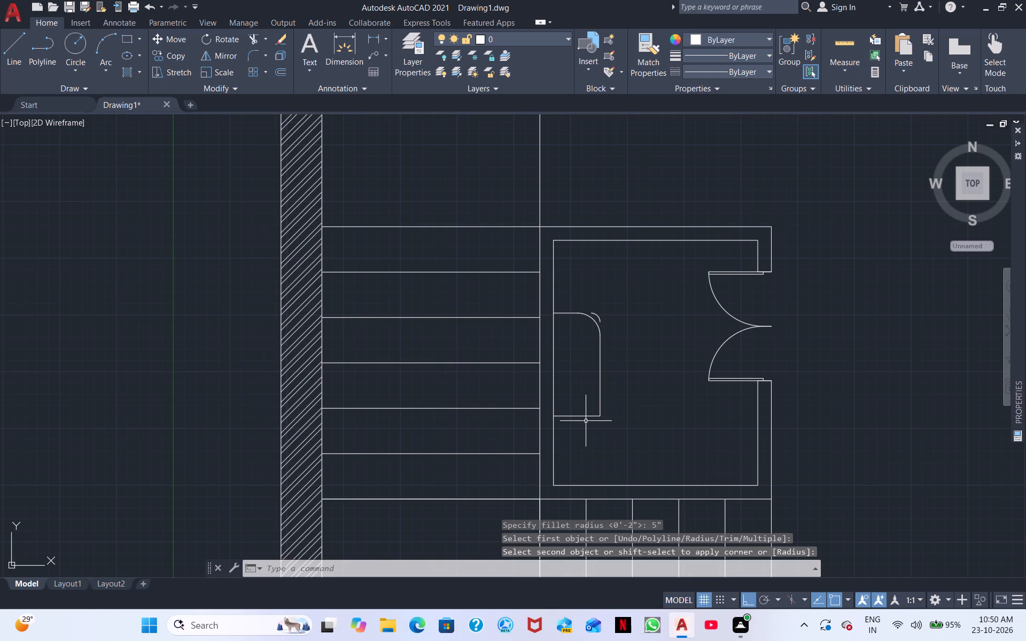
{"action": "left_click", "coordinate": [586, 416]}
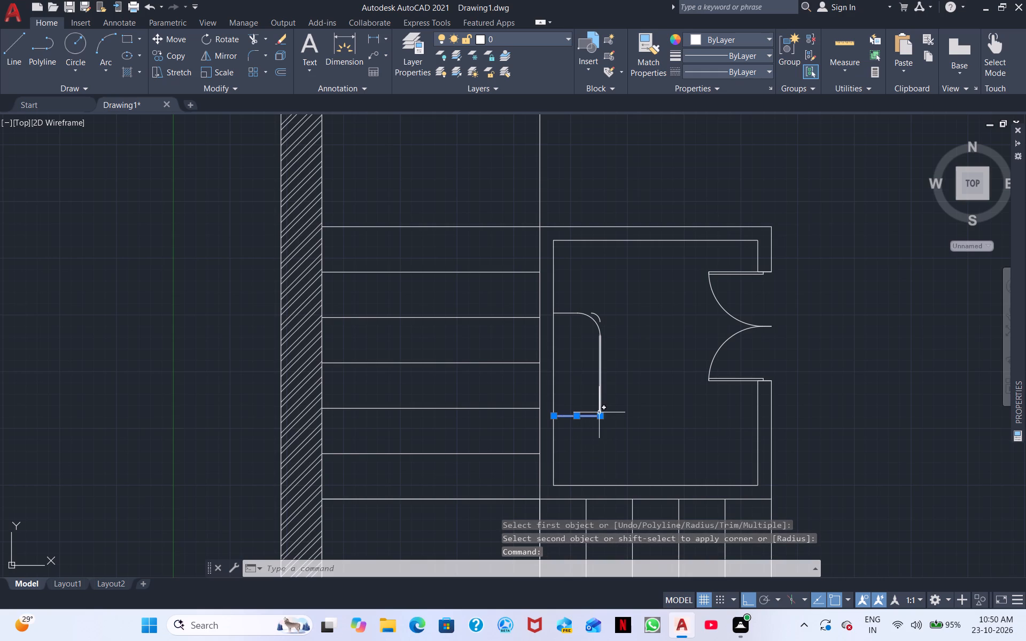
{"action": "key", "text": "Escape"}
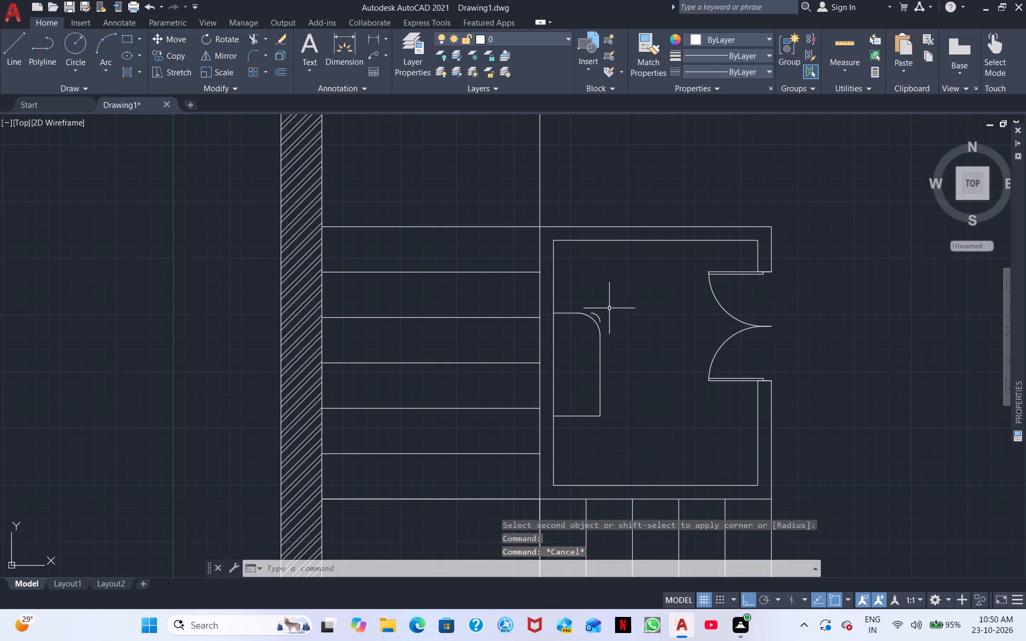
Erase the compartment's two fillet arcs, vertical line and upper horizontal line, keeping the lower horizontal line.
{"action": "left_click_drag", "start_coordinate": [598, 454], "coordinate": [612, 411]}
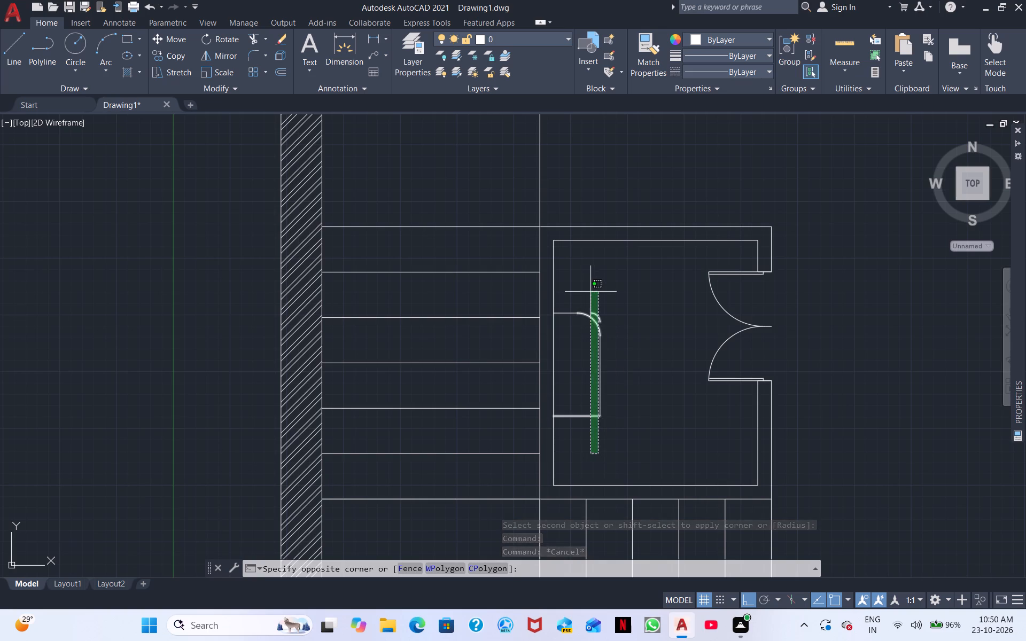
{"action": "key", "text": "Escape"}
{"action": "left_click", "coordinate": [628, 340]}
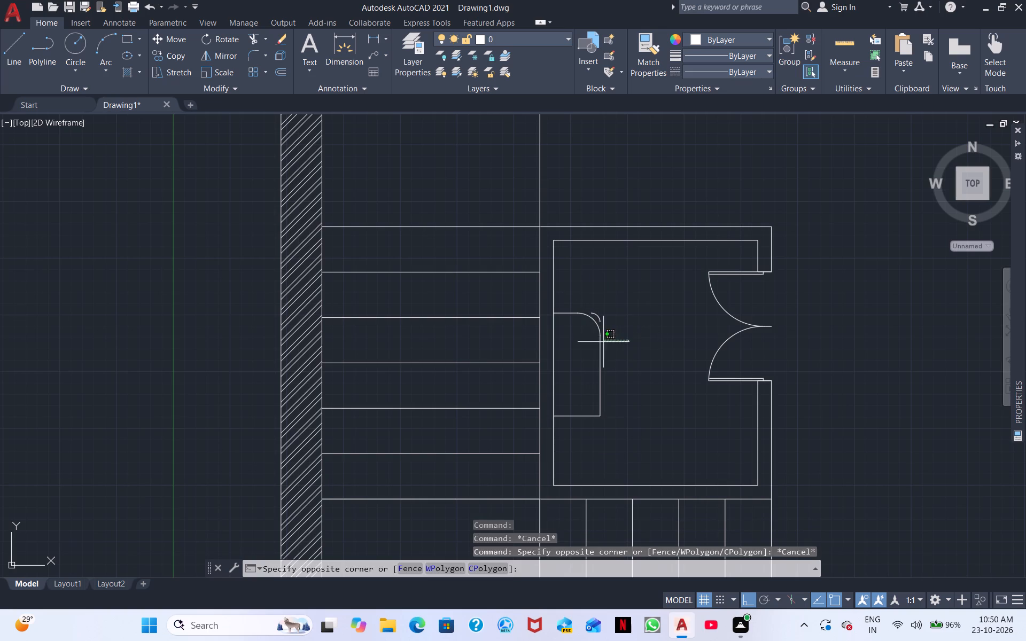
{"action": "left_click", "coordinate": [590, 316]}
{"action": "right_click", "coordinate": [617, 342]}
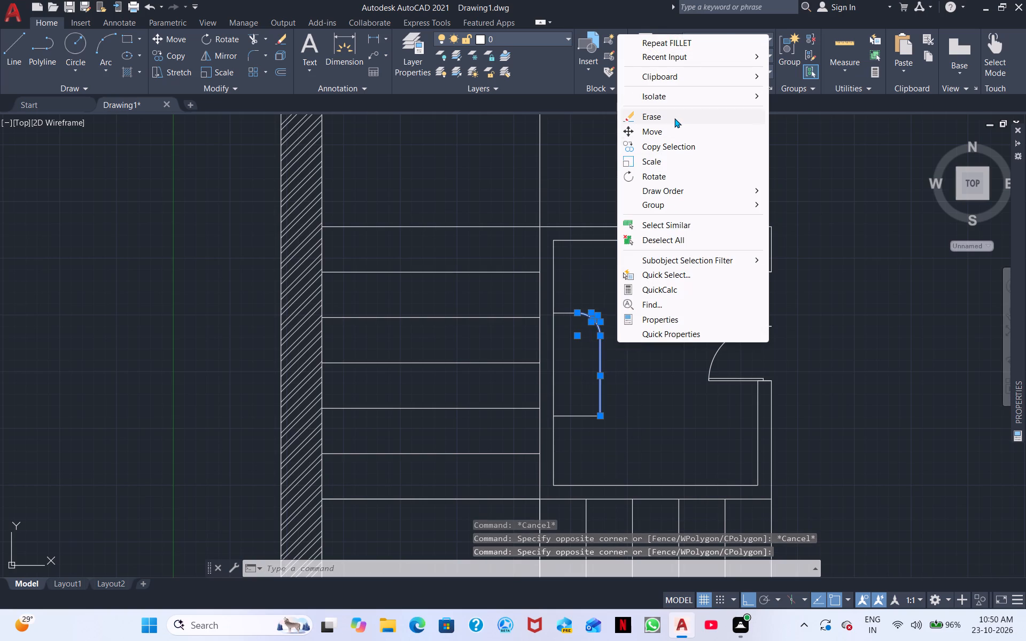
{"action": "left_click", "coordinate": [674, 118]}
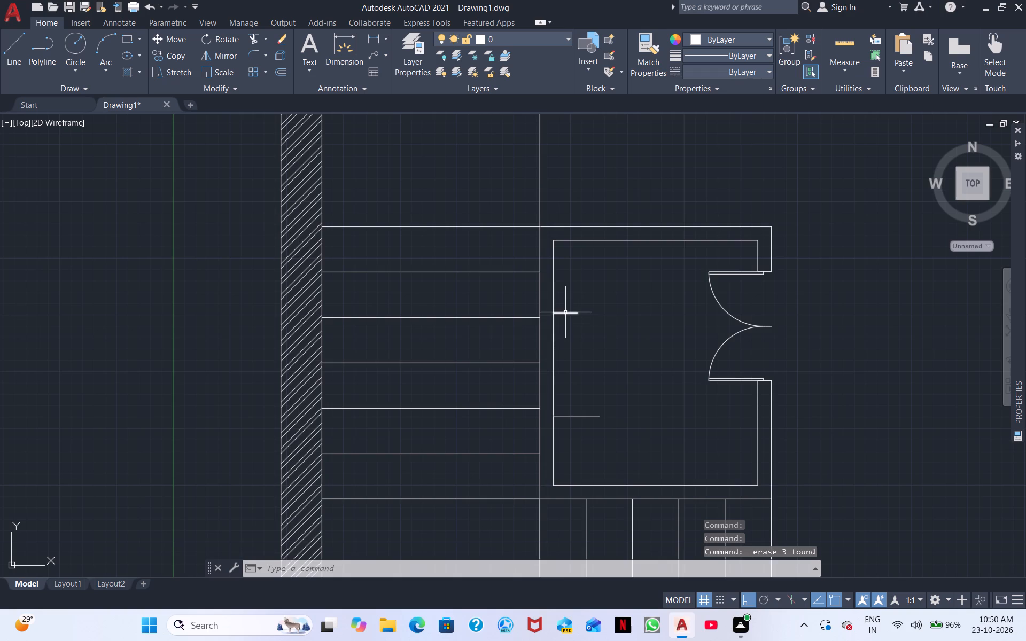
{"action": "left_click", "coordinate": [565, 312]}
{"action": "right_click", "coordinate": [593, 343]}
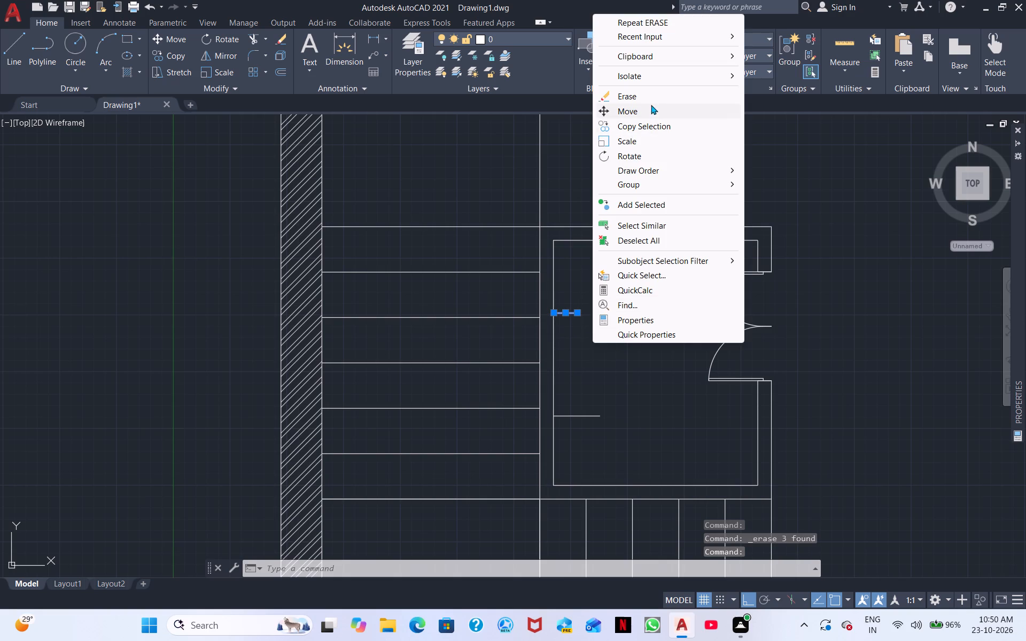
{"action": "left_click", "coordinate": [651, 91]}
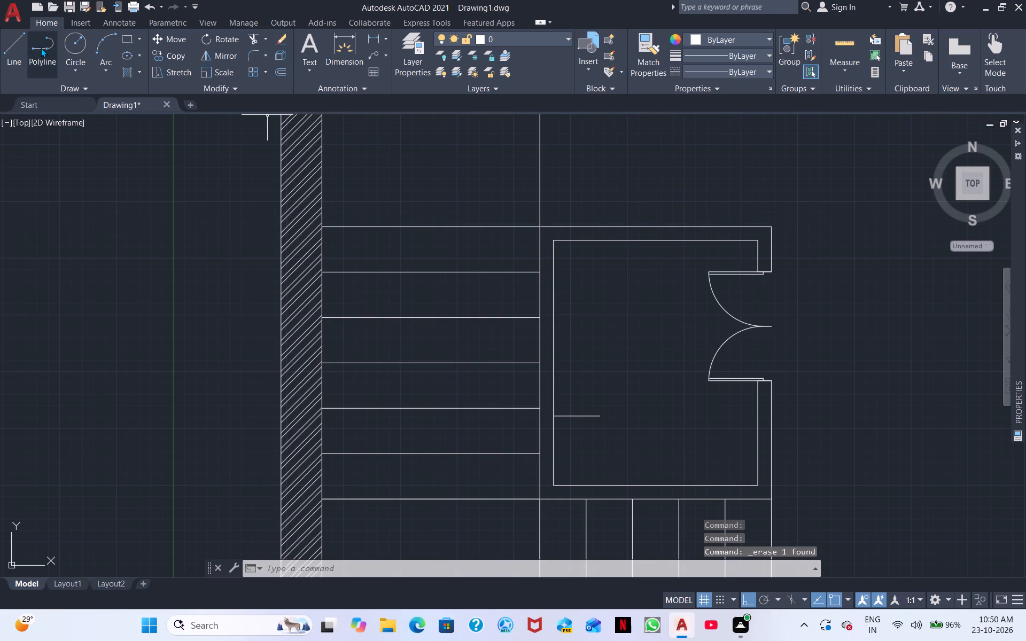
Draw a new upper horizontal line from the stair-side inner wall face, ending directly above the lower line's free end.
{"action": "left_click", "coordinate": [5, 44]}
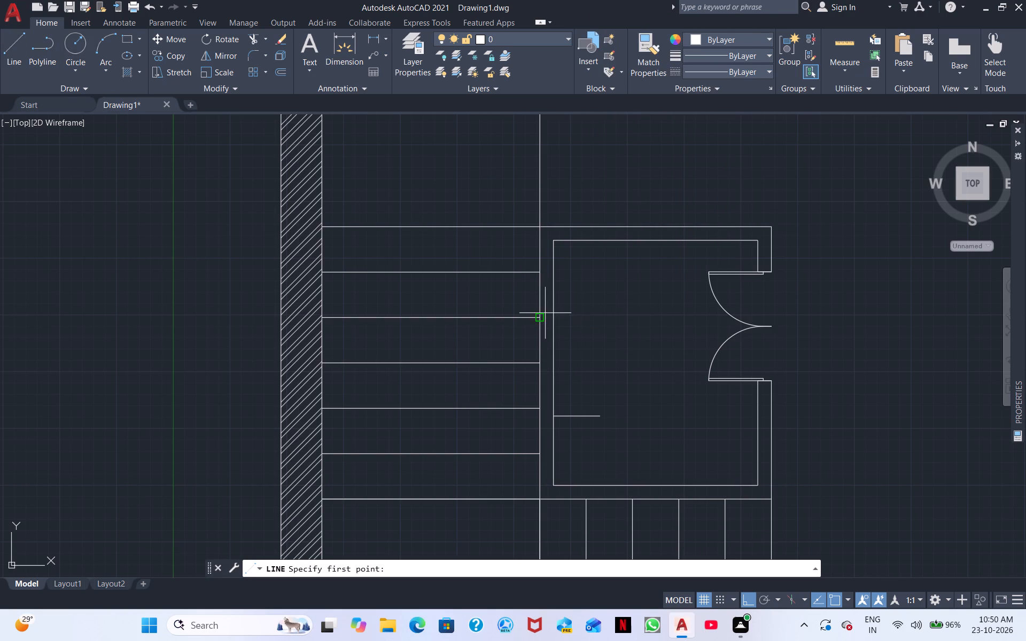
{"action": "left_click", "coordinate": [552, 314]}
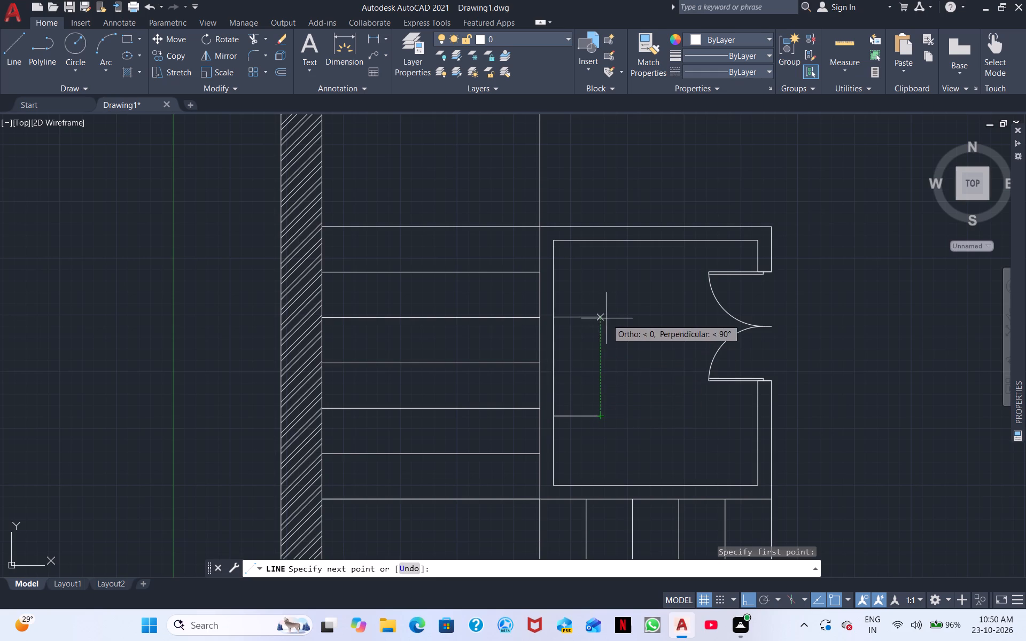
{"action": "left_click", "coordinate": [601, 316]}
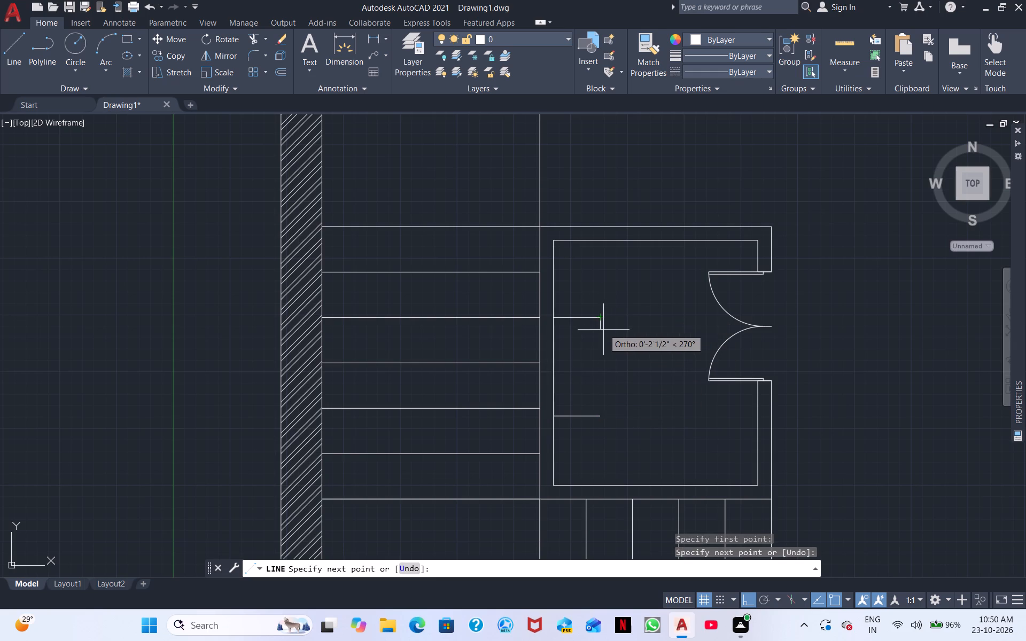
{"action": "key", "text": "Escape"}
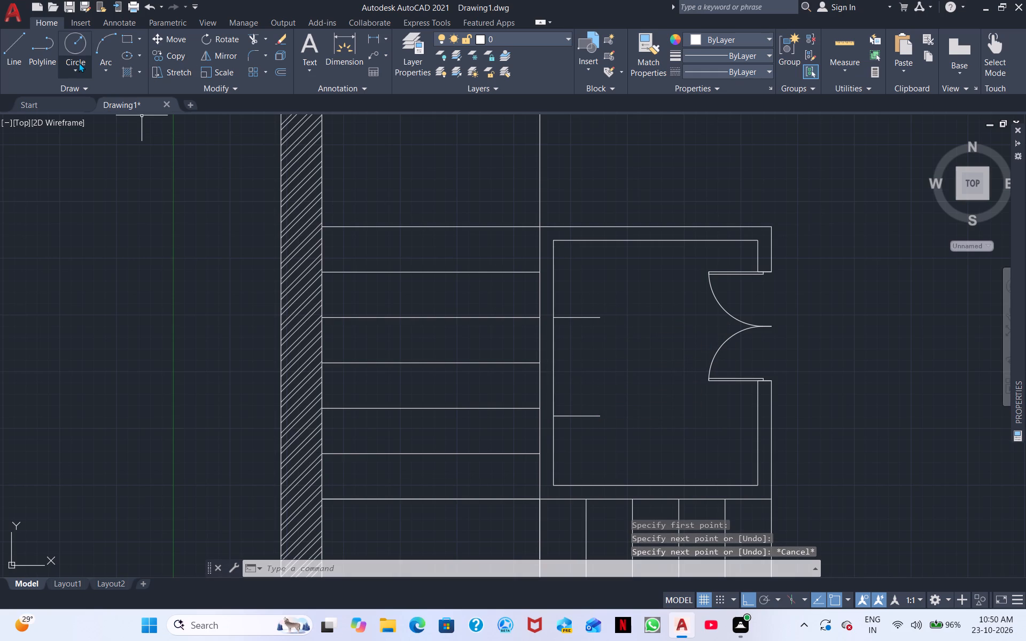
Draw a 2-point circle spanning the free ends of the upper and lower horizontal lines.
{"action": "left_click", "coordinate": [79, 62]}
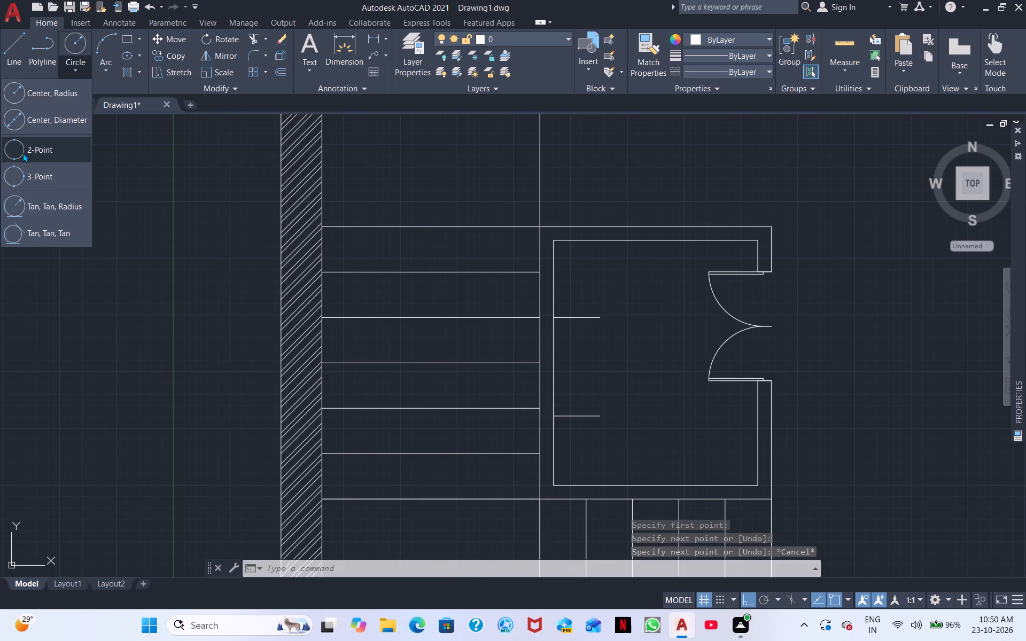
{"action": "left_click", "coordinate": [22, 153]}
{"action": "left_click", "coordinate": [596, 319]}
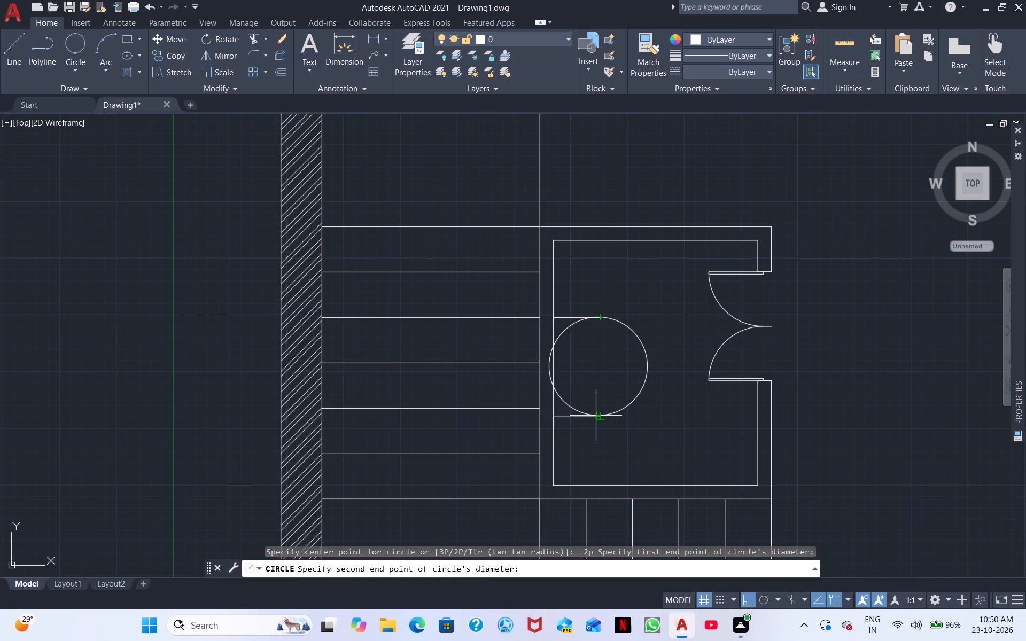
{"action": "scroll", "coordinate": [595, 415], "scroll_direction": "up", "scroll_amount": 2}
{"action": "left_click", "coordinate": [607, 420]}
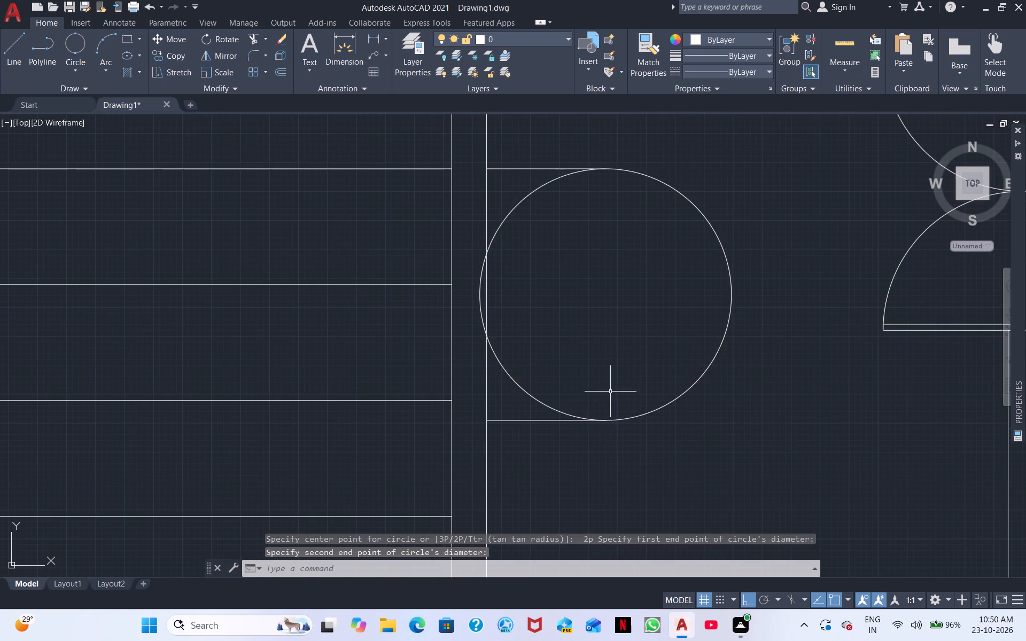
{"action": "scroll", "coordinate": [609, 341], "scroll_direction": "down", "scroll_amount": 2}
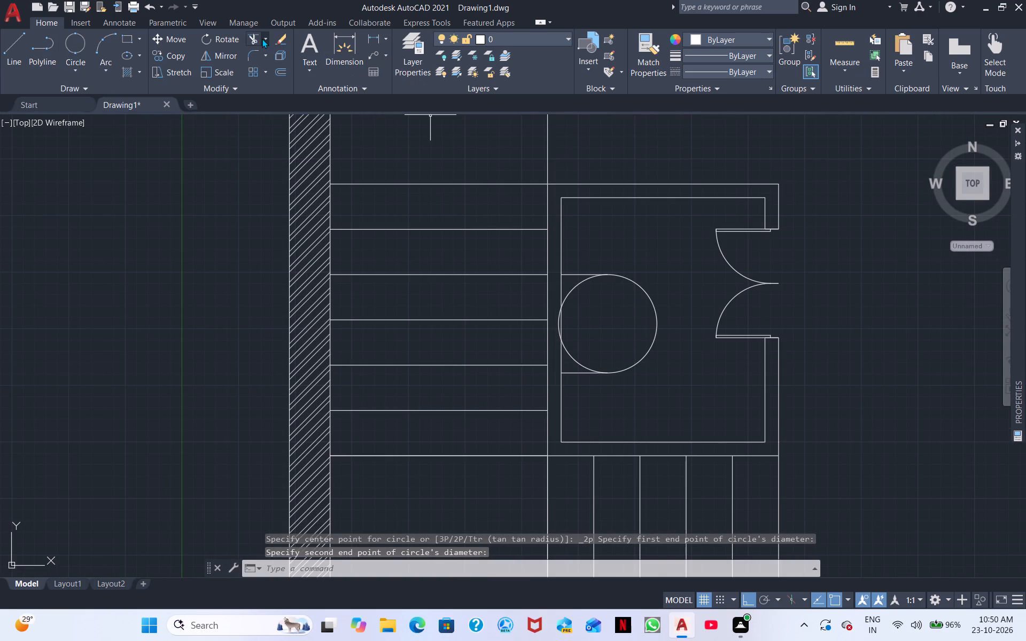
Trim the circle's stair-side part away, leaving a round front joining the free ends of the two horizontal lines.
{"action": "left_click", "coordinate": [251, 43]}
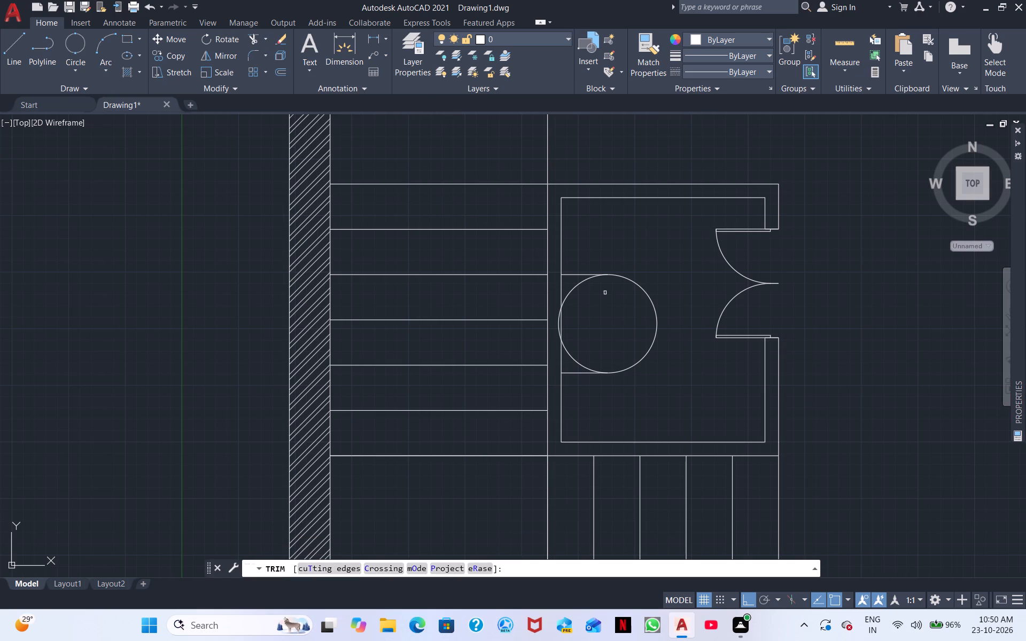
{"action": "left_click", "coordinate": [575, 288]}
{"action": "scroll", "coordinate": [570, 309], "scroll_direction": "up", "scroll_amount": 3}
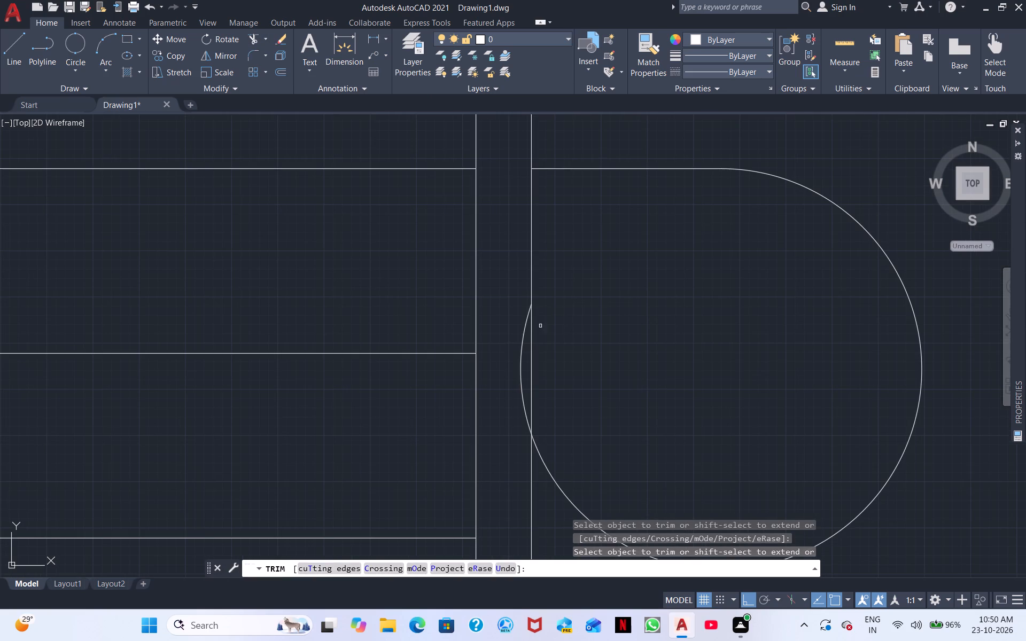
{"action": "left_click", "coordinate": [521, 357]}
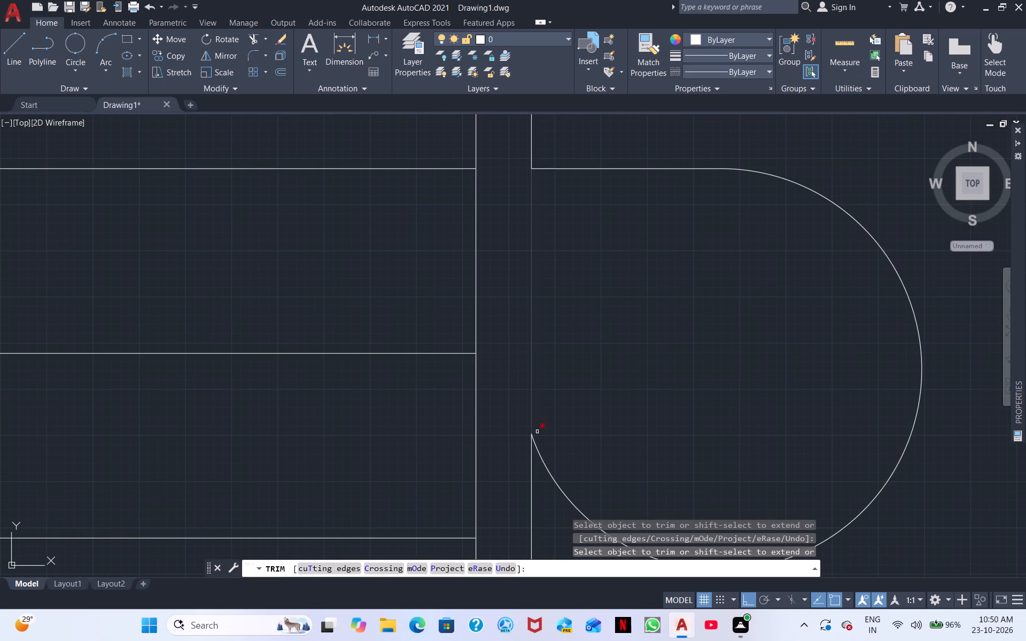
{"action": "left_click", "coordinate": [542, 459]}
{"action": "scroll", "coordinate": [607, 399], "scroll_direction": "down", "scroll_amount": 3}
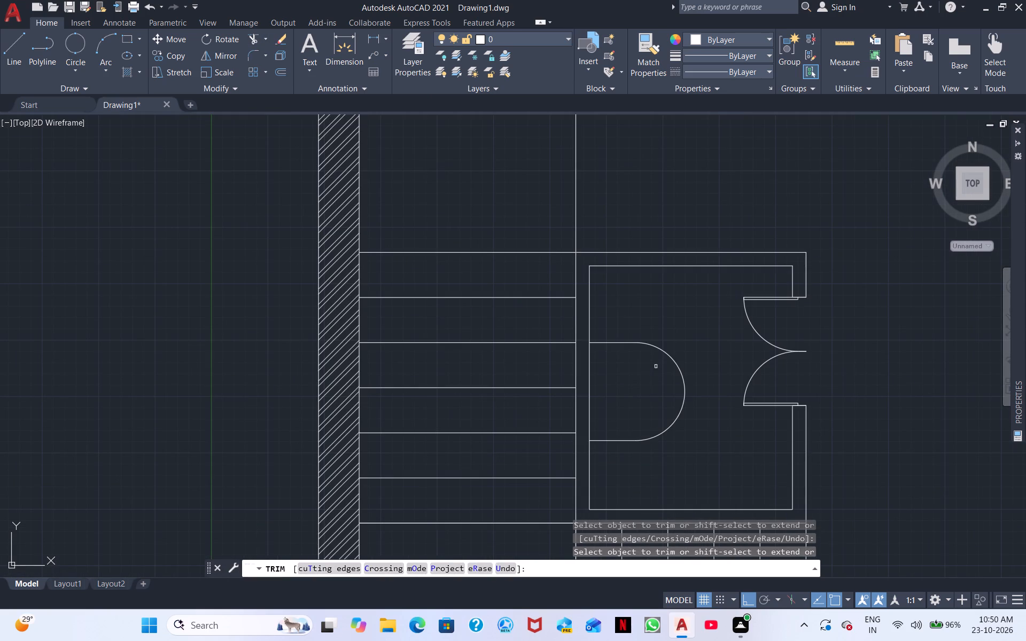
{"action": "key", "text": "Escape"}
Draw a vertical line from the fixture's upper arc-line junction up to the room's upper inner wall face.
{"action": "right_click", "coordinate": [667, 481]}
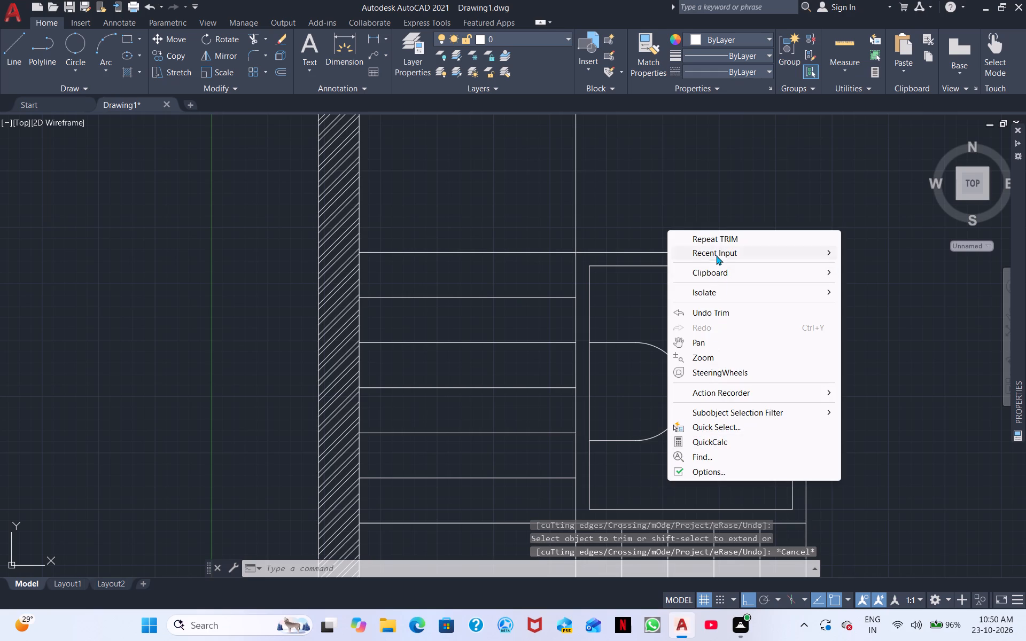
{"action": "left_click", "coordinate": [717, 254]}
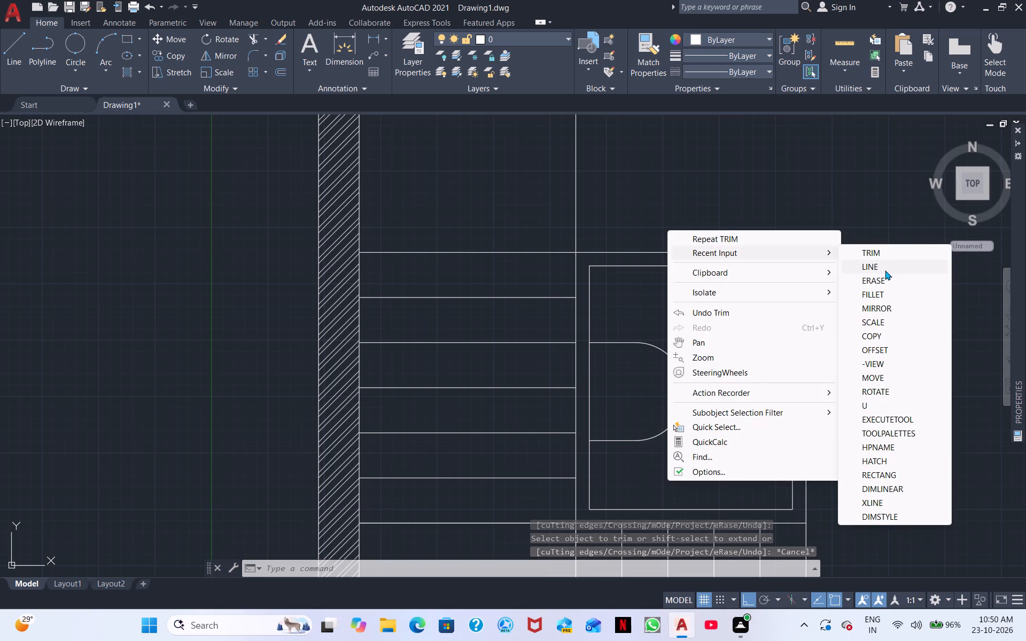
{"action": "left_click", "coordinate": [885, 269]}
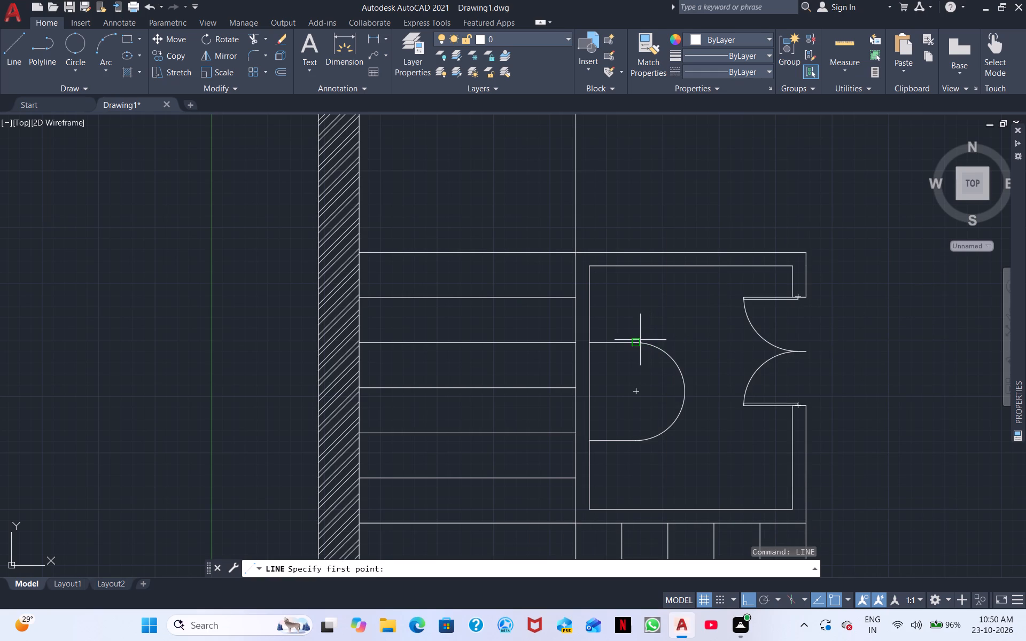
{"action": "left_click", "coordinate": [637, 343]}
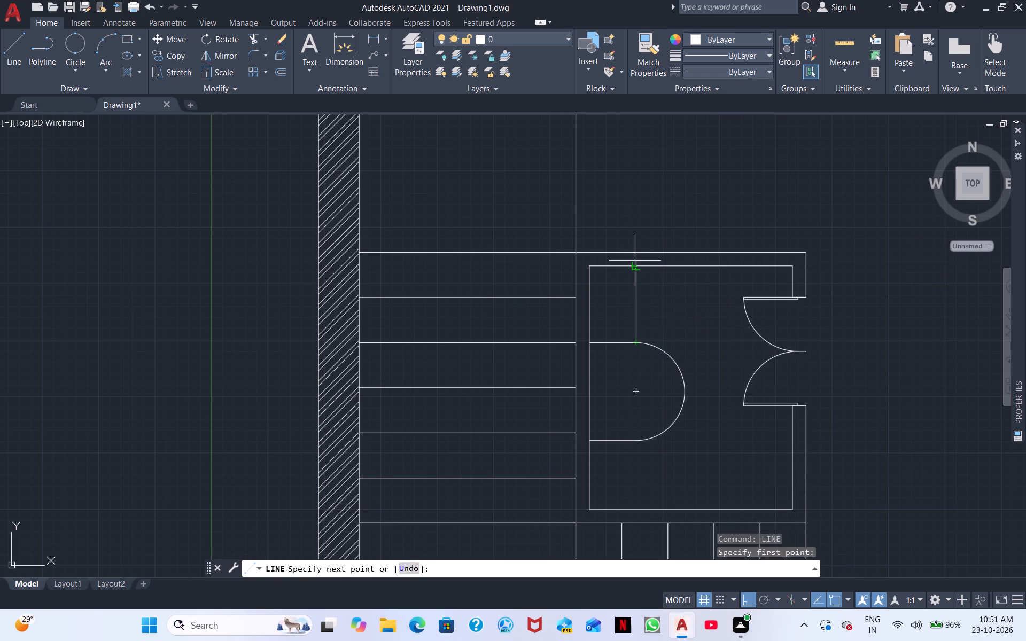
{"action": "left_click", "coordinate": [633, 266]}
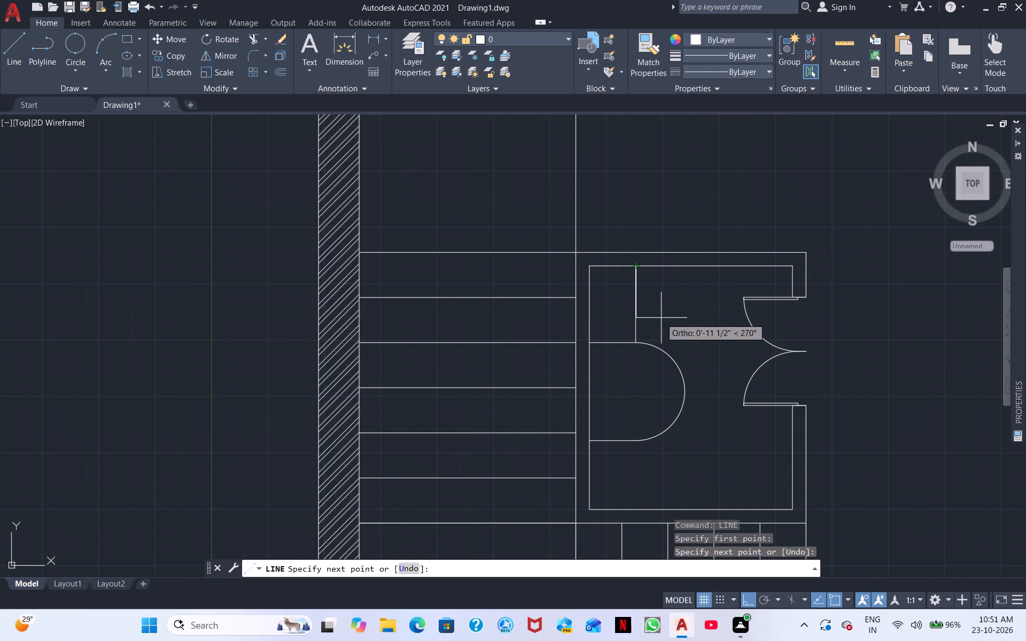
{"action": "right_click", "coordinate": [678, 317]}
{"action": "left_click", "coordinate": [705, 322]}
Draw a vertical line from the fixture's lower arc-line junction down to the room's lower inner wall face.
{"action": "right_click", "coordinate": [714, 444]}
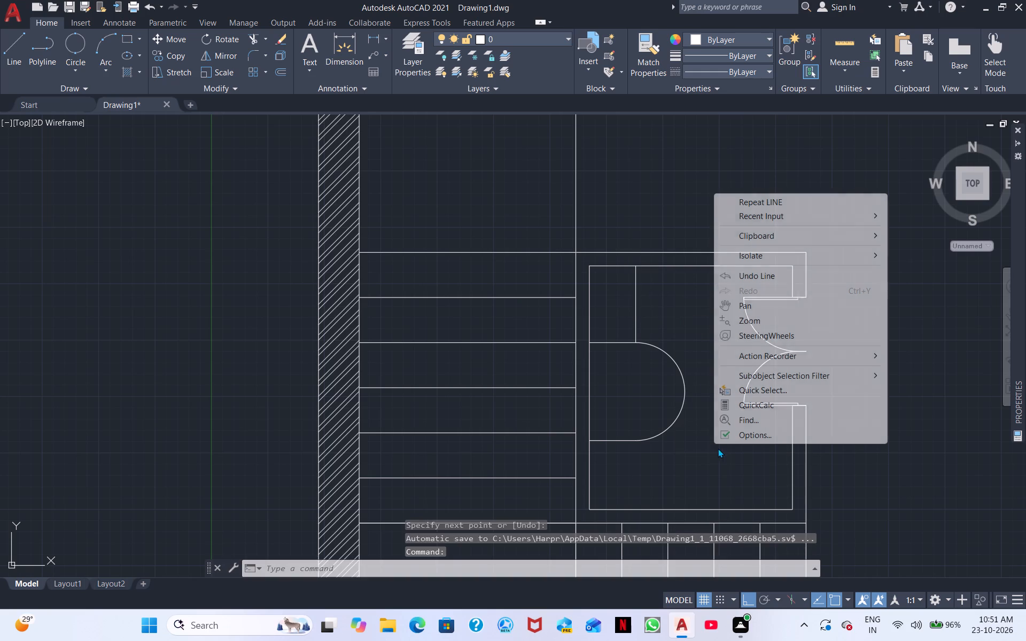
{"action": "left_click", "coordinate": [781, 197]}
{"action": "middle_click_drag", "start_coordinate": [651, 433], "coordinate": [647, 347]}
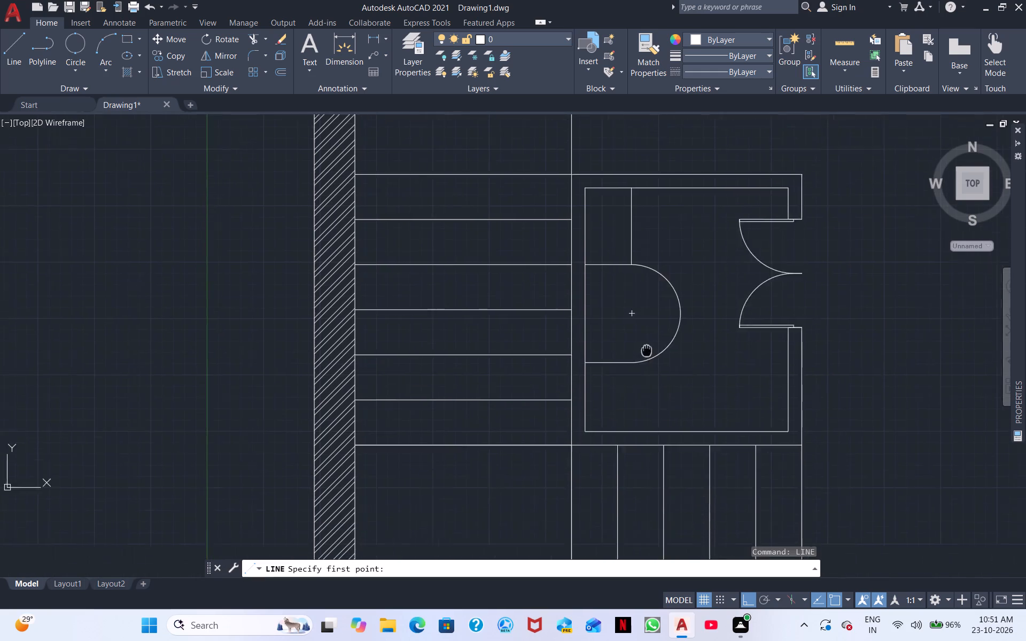
{"action": "middle_click_drag", "start_coordinate": [647, 347], "coordinate": [647, 284]}
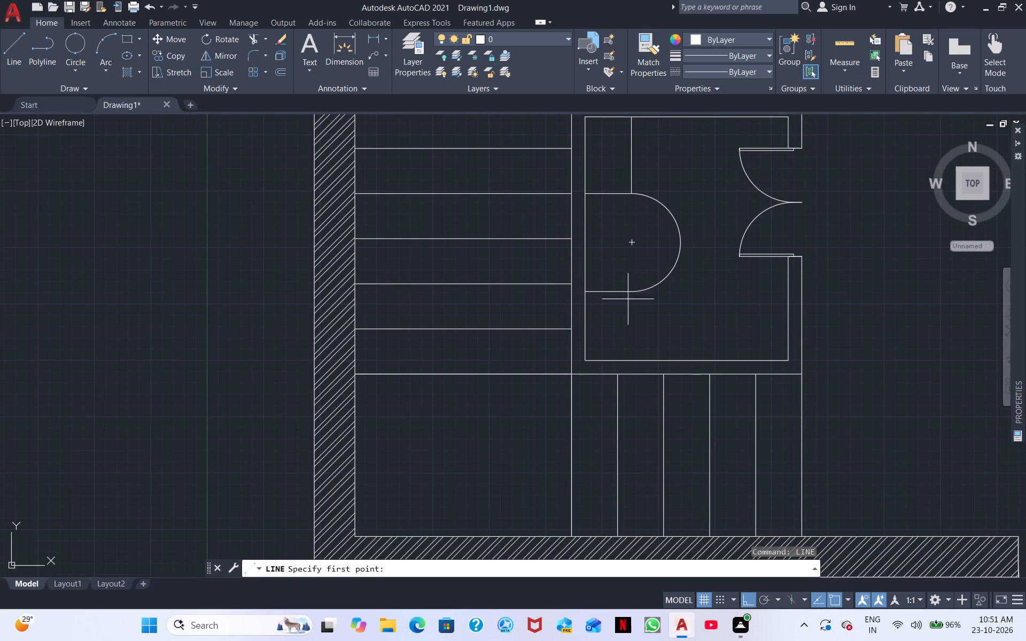
{"action": "left_click", "coordinate": [631, 293]}
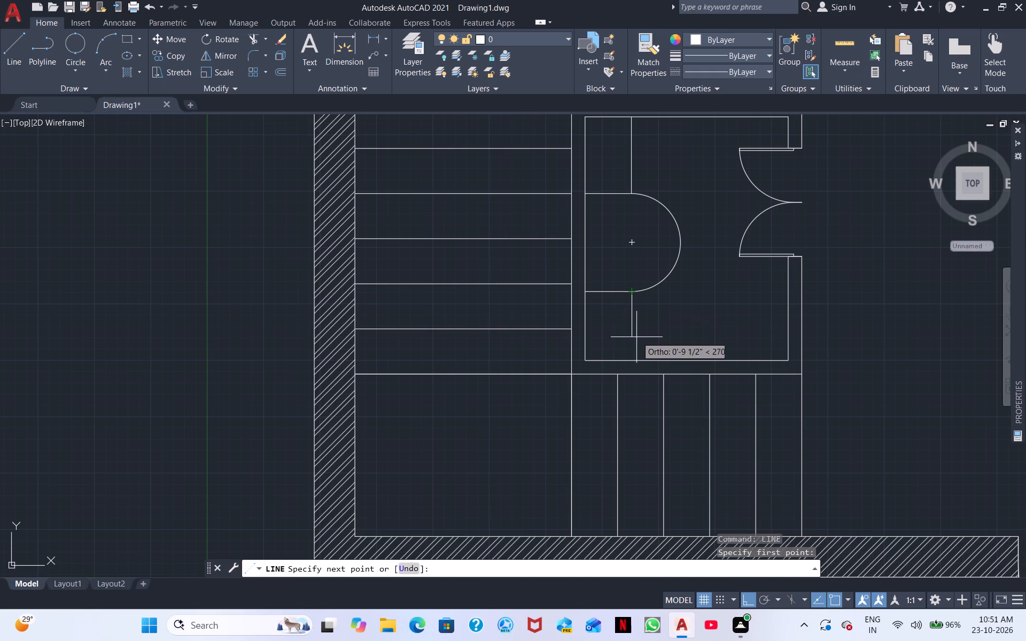
{"action": "left_click", "coordinate": [630, 362]}
{"action": "key", "text": "Escape"}
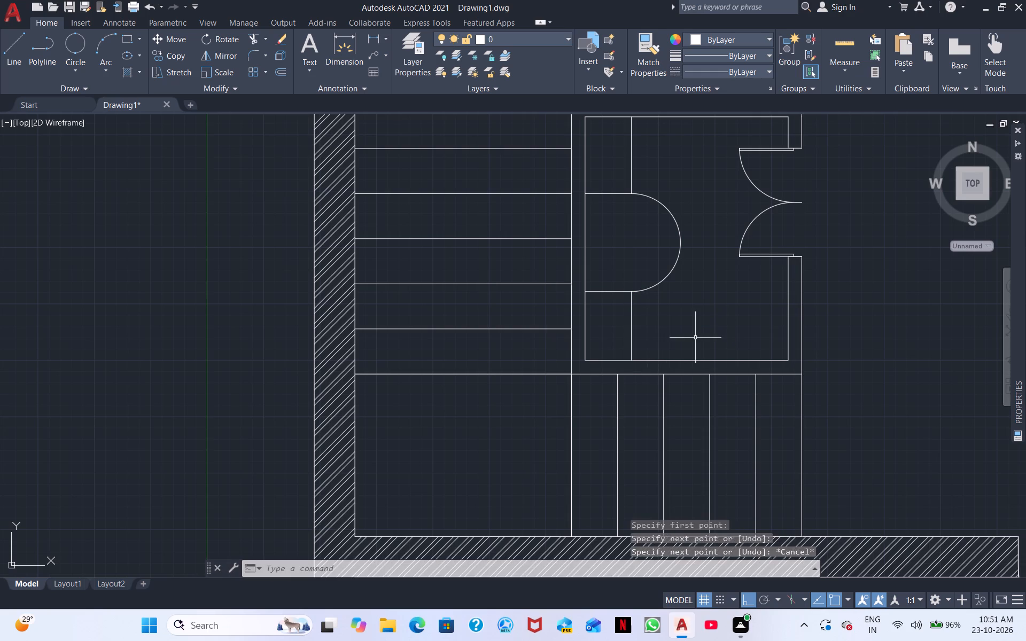
Draw a closed four-sided outline with a slanted upper edge in the empty area outside the hatched stair wall.
{"action": "scroll", "coordinate": [704, 334], "scroll_direction": "down", "scroll_amount": 1}
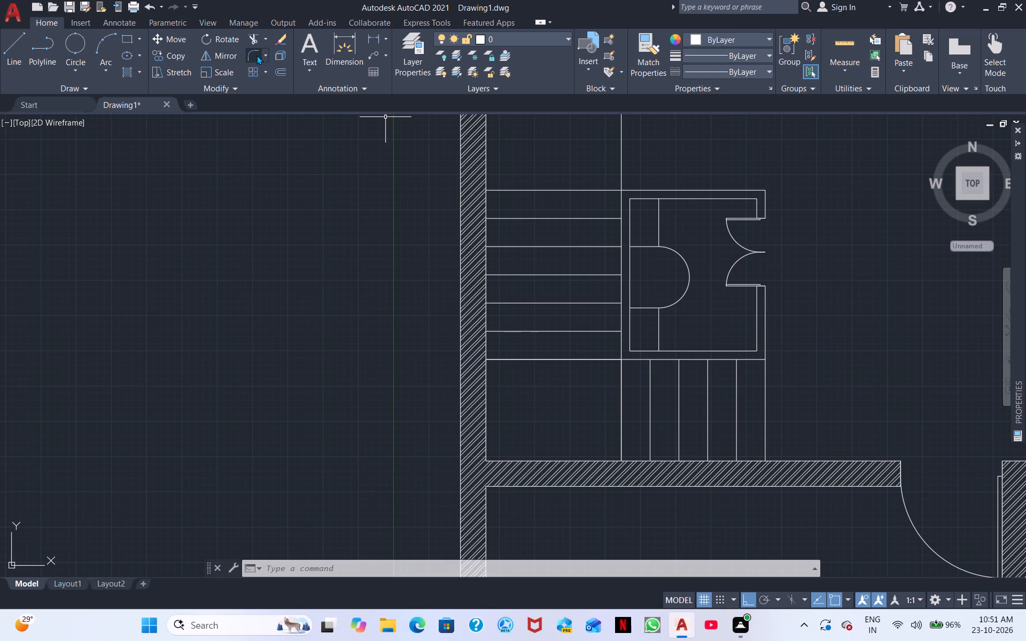
{"action": "left_click", "coordinate": [11, 48]}
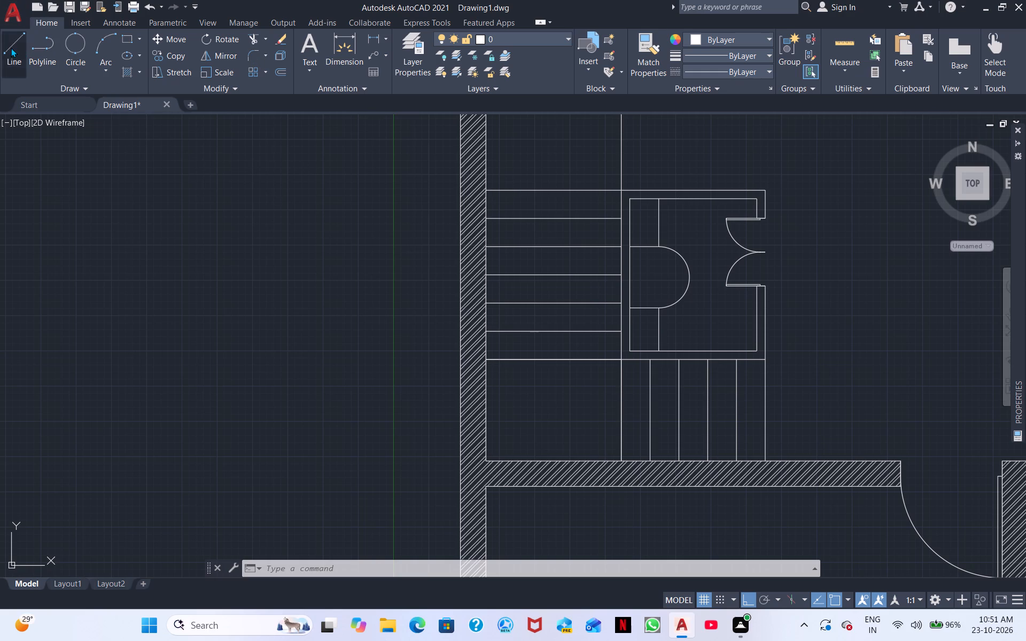
{"action": "left_click", "coordinate": [173, 168]}
{"action": "left_click", "coordinate": [206, 326]}
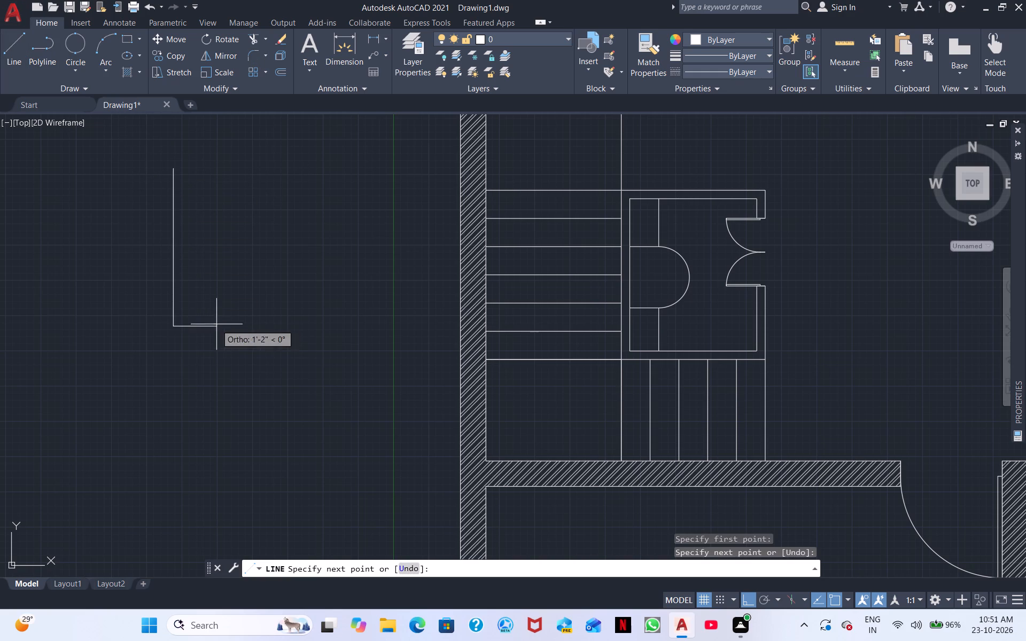
{"action": "left_click_drag", "start_coordinate": [301, 333], "coordinate": [297, 326]}
{"action": "left_click", "coordinate": [310, 187]}
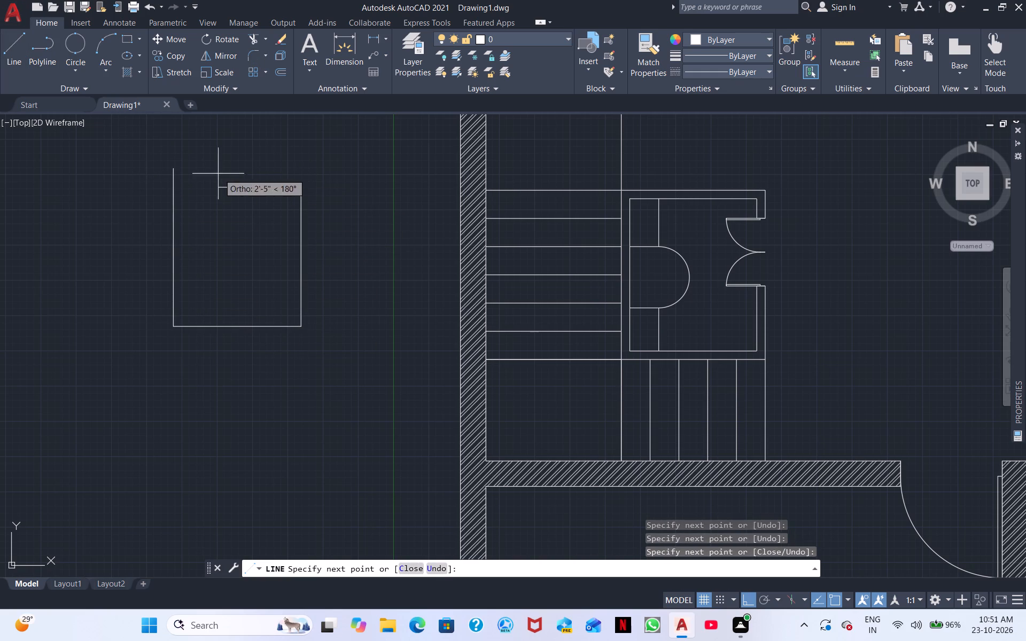
{"action": "left_click", "coordinate": [172, 168]}
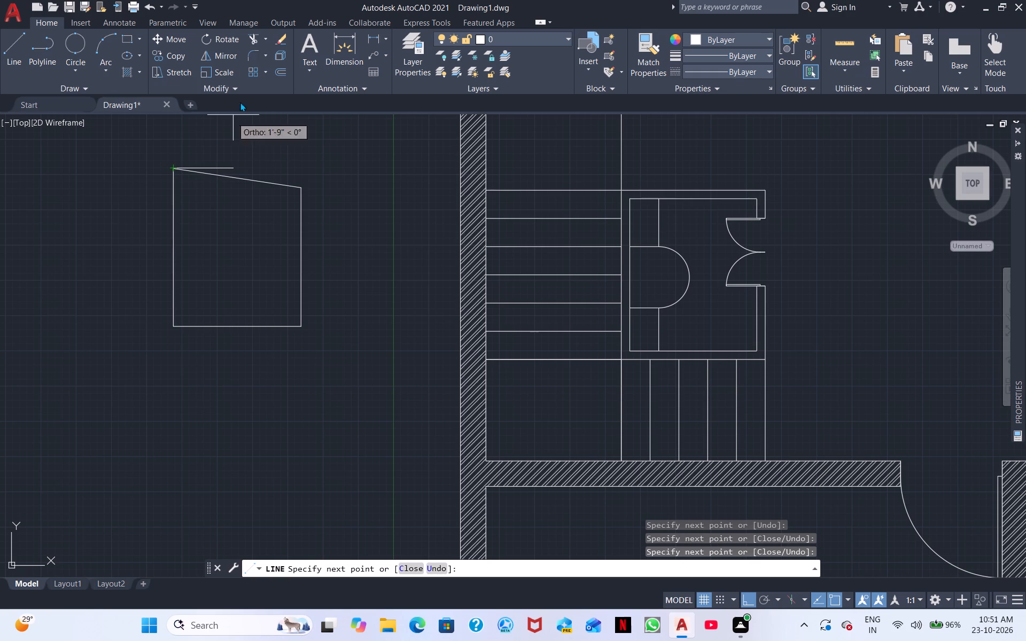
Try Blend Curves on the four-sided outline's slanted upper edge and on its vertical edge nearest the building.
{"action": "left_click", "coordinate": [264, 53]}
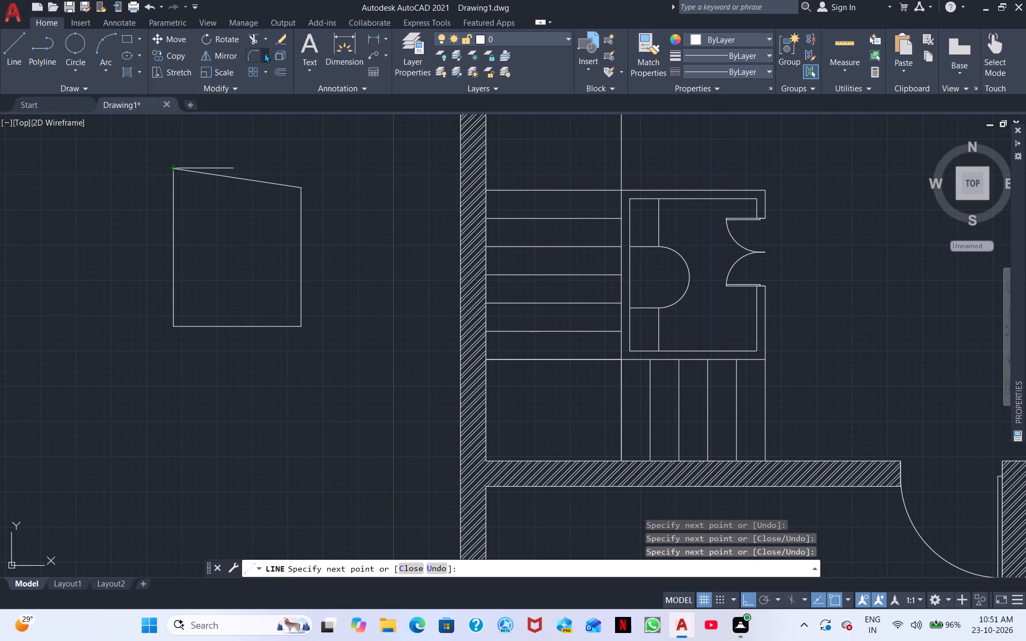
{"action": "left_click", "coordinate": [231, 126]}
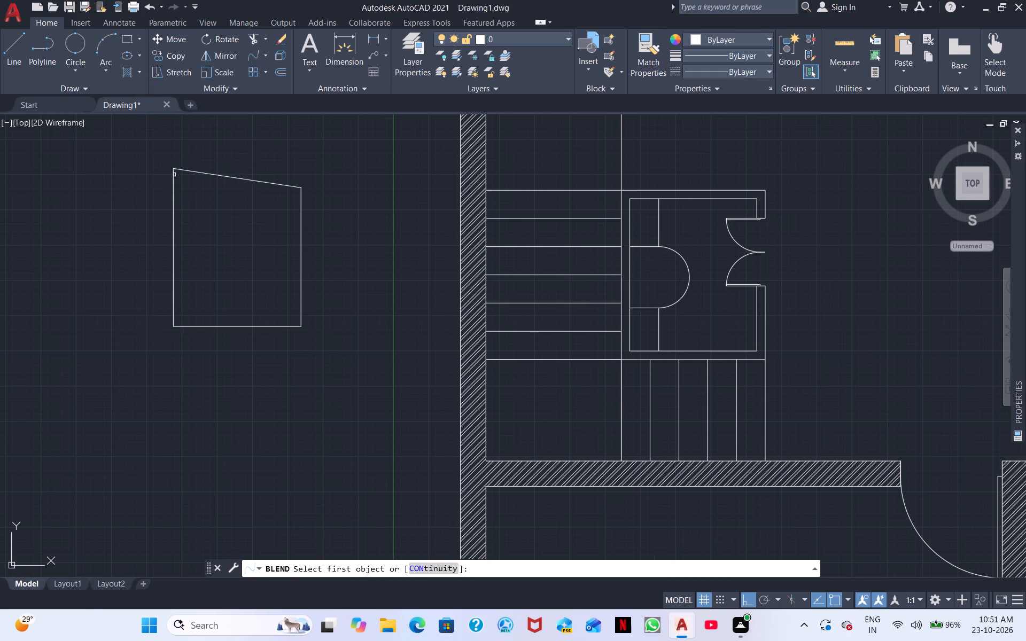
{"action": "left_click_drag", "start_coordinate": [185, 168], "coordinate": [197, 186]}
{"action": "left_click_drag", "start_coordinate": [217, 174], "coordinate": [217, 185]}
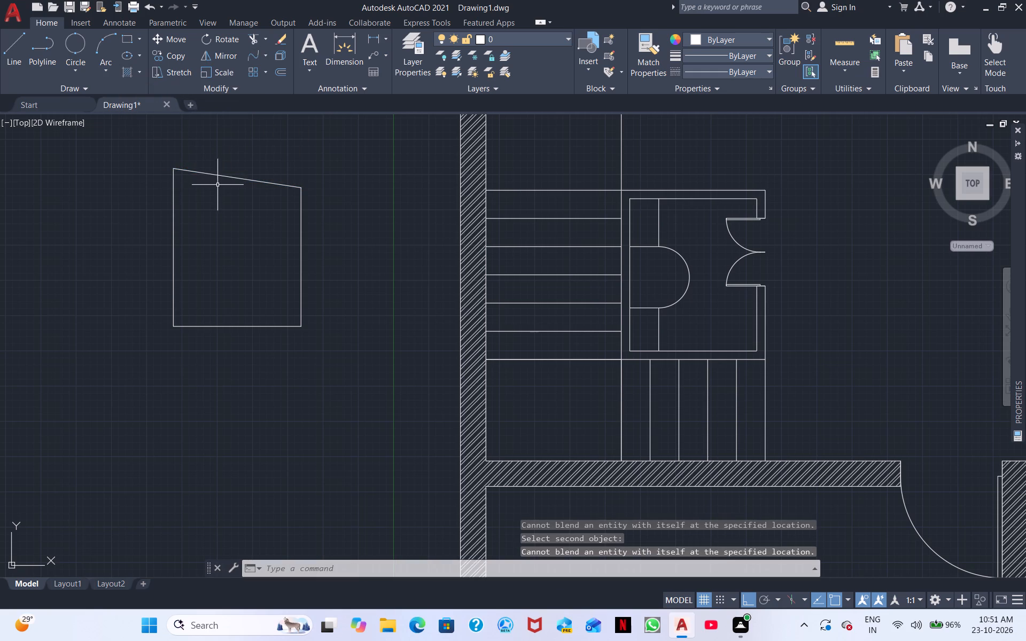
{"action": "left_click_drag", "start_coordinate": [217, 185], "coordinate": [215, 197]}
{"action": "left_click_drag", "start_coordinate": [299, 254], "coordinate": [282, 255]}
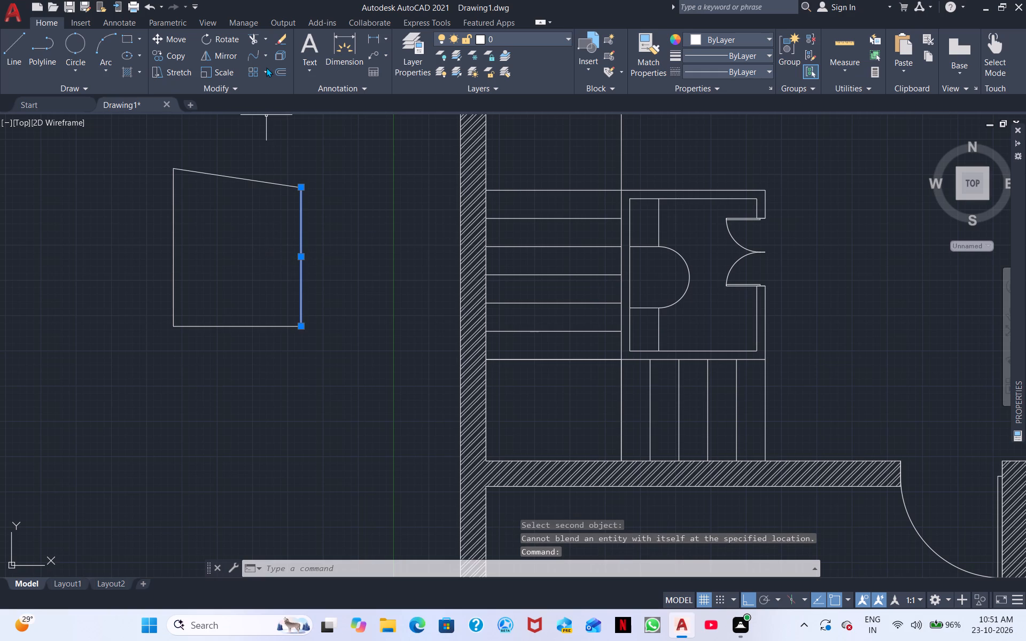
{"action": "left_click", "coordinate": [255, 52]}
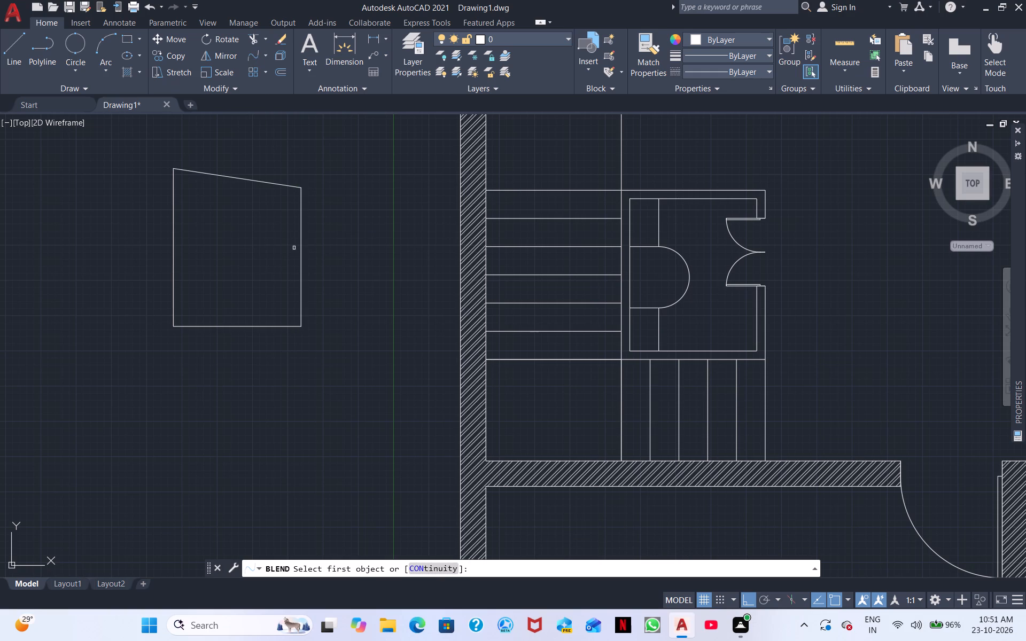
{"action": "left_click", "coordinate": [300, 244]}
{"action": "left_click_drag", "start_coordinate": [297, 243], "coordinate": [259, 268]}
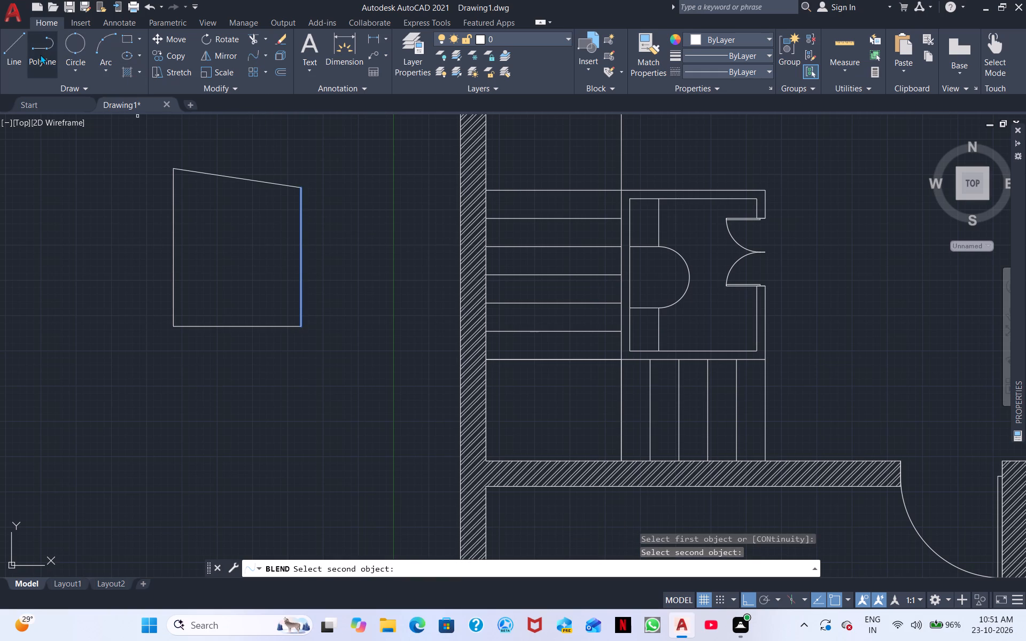
Draw an open U-shaped polyline below the four-sided outline, with legs about 2'-7" and 2'-2 1/2" long.
{"action": "left_click", "coordinate": [40, 54]}
{"action": "left_click_drag", "start_coordinate": [247, 367], "coordinate": [262, 412]}
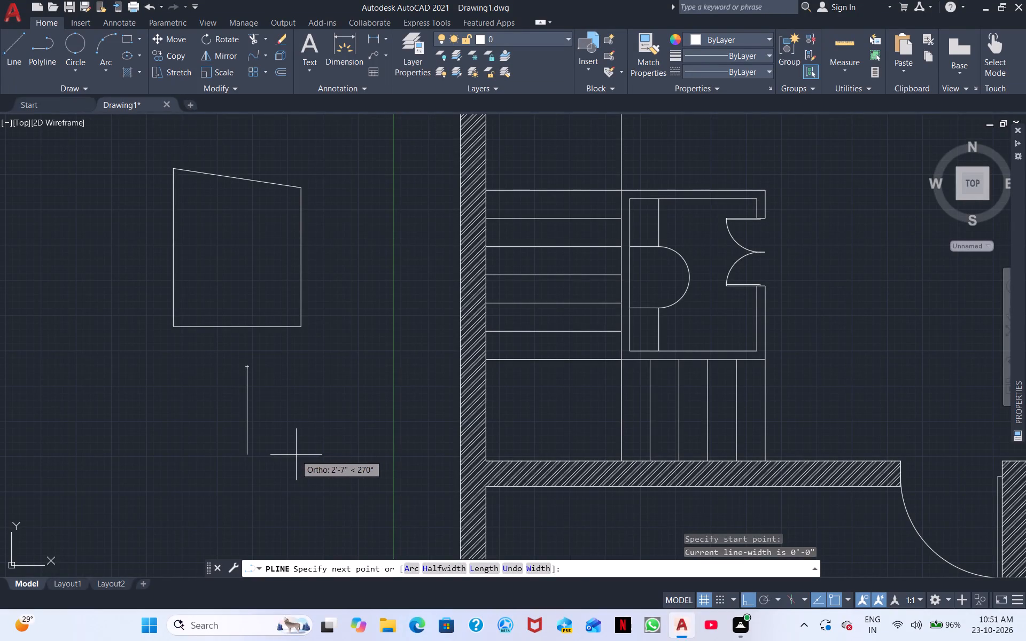
{"action": "left_click", "coordinate": [308, 455]}
{"action": "left_click", "coordinate": [324, 379]}
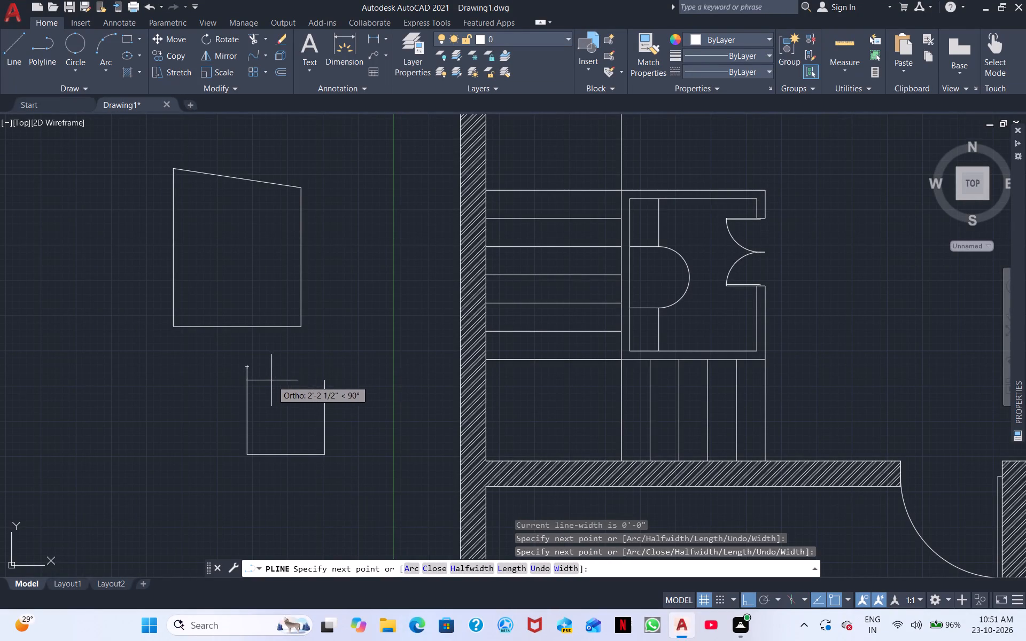
{"action": "left_click", "coordinate": [388, 381]}
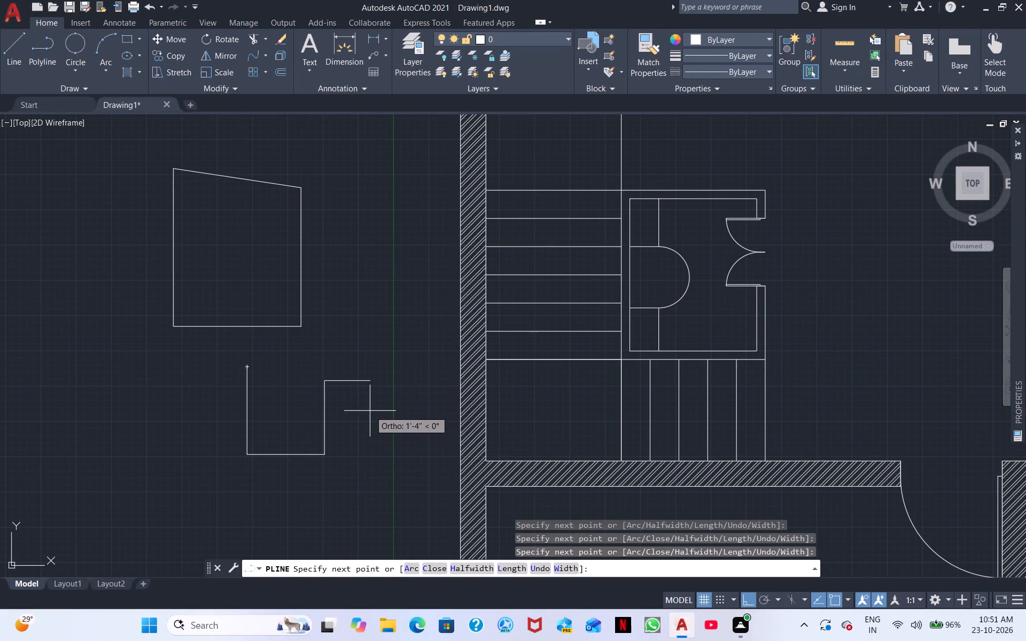
{"action": "right_click", "coordinate": [380, 403]}
{"action": "left_click", "coordinate": [445, 196]}
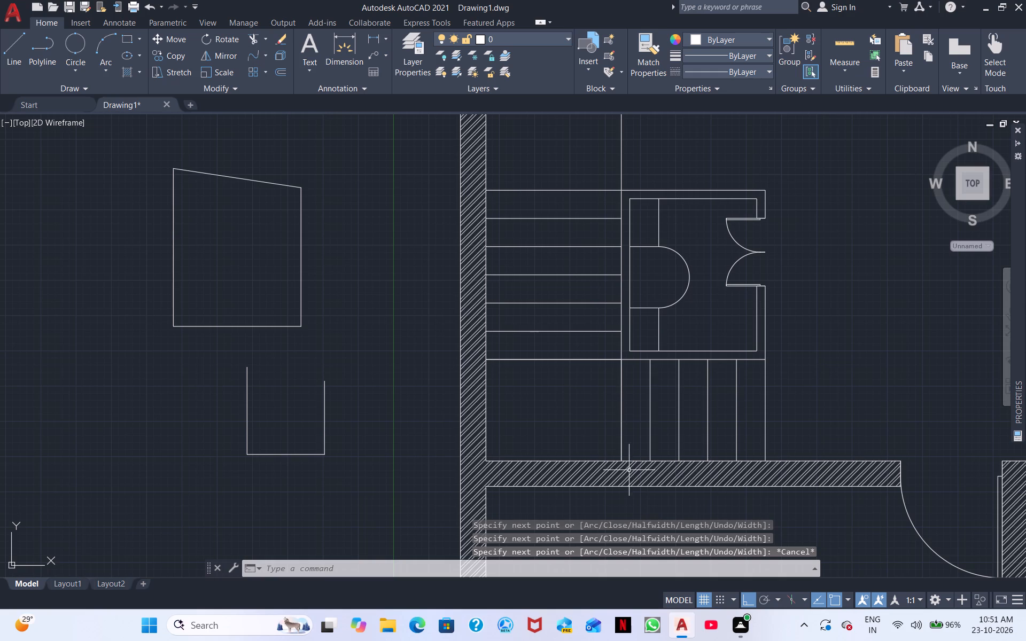
Turn Ortho mode off.
{"action": "left_click", "coordinate": [748, 600]}
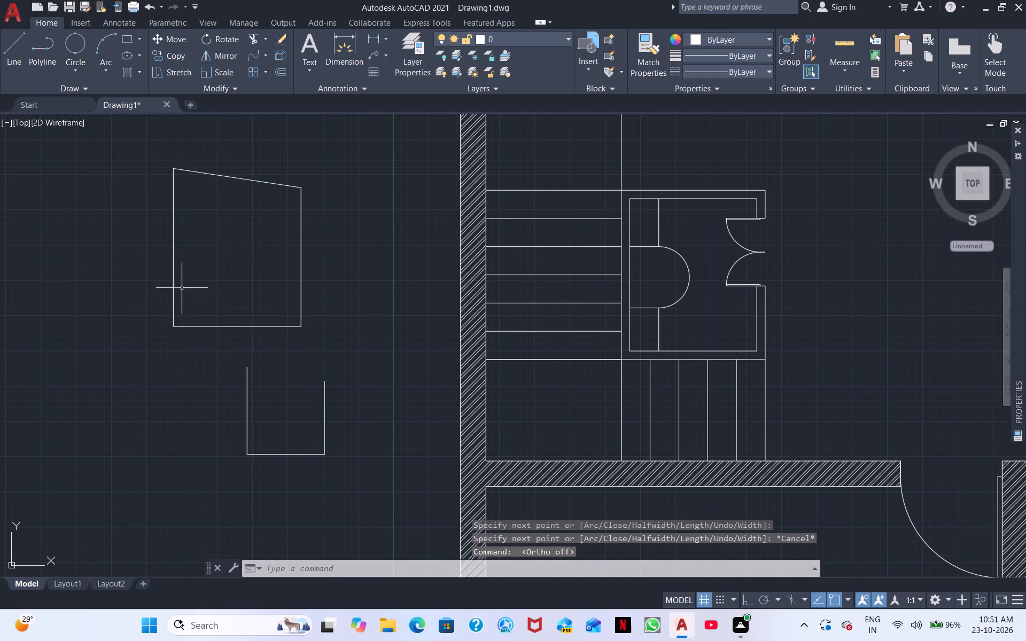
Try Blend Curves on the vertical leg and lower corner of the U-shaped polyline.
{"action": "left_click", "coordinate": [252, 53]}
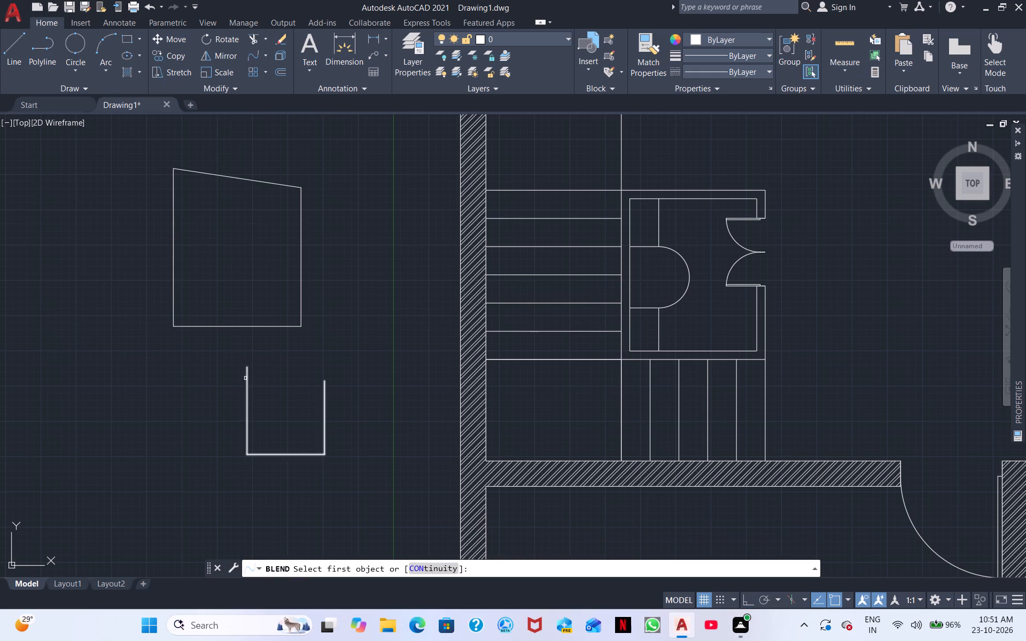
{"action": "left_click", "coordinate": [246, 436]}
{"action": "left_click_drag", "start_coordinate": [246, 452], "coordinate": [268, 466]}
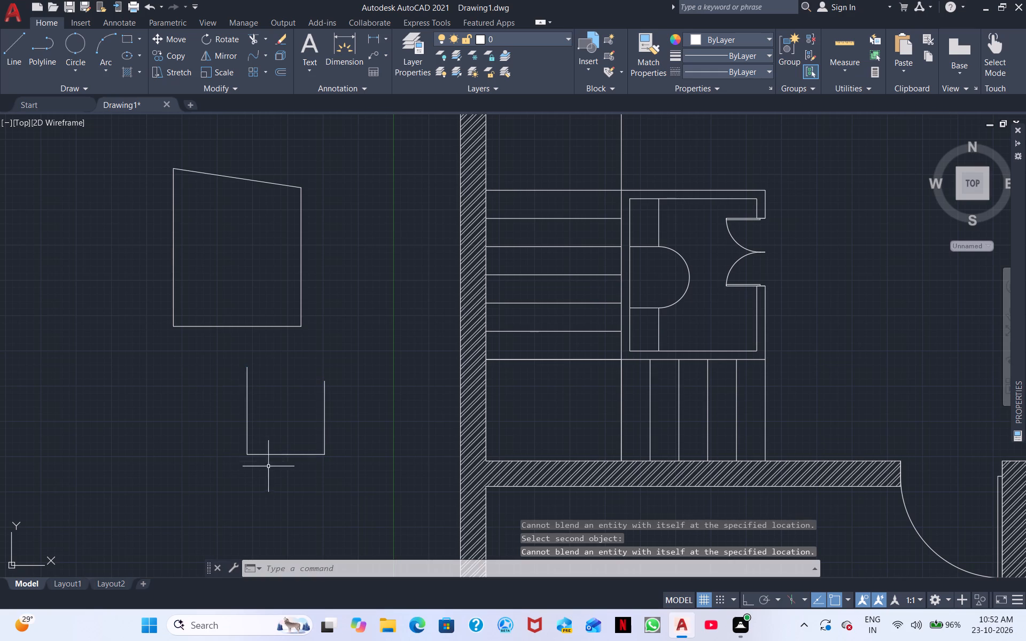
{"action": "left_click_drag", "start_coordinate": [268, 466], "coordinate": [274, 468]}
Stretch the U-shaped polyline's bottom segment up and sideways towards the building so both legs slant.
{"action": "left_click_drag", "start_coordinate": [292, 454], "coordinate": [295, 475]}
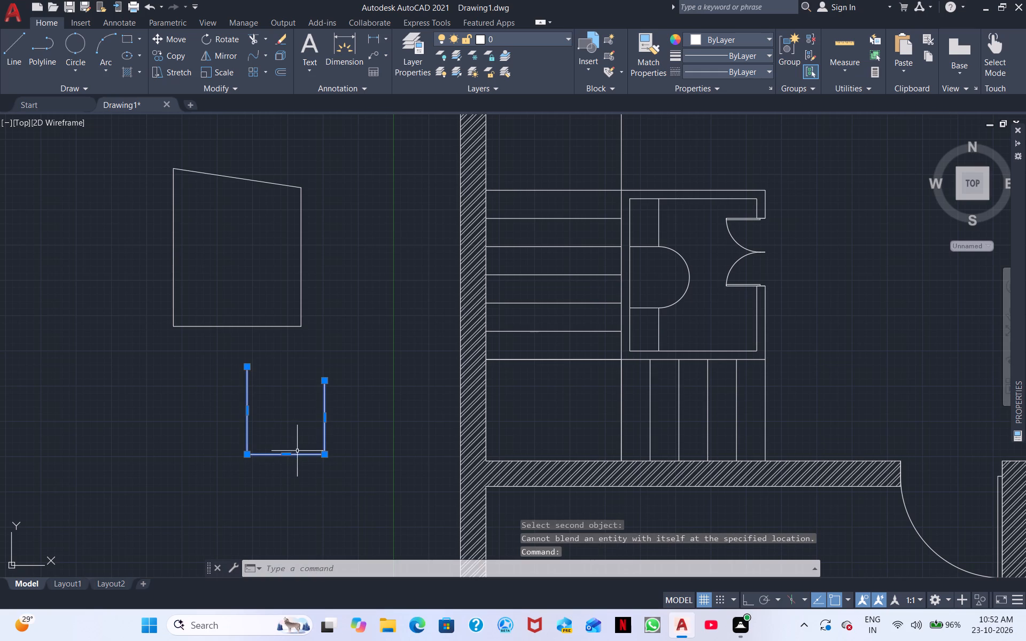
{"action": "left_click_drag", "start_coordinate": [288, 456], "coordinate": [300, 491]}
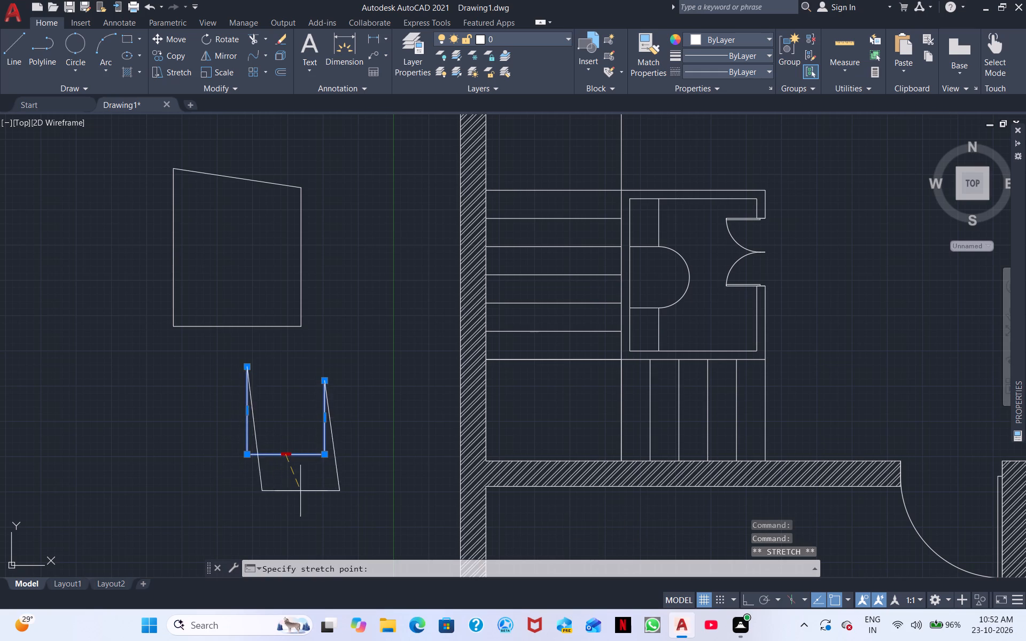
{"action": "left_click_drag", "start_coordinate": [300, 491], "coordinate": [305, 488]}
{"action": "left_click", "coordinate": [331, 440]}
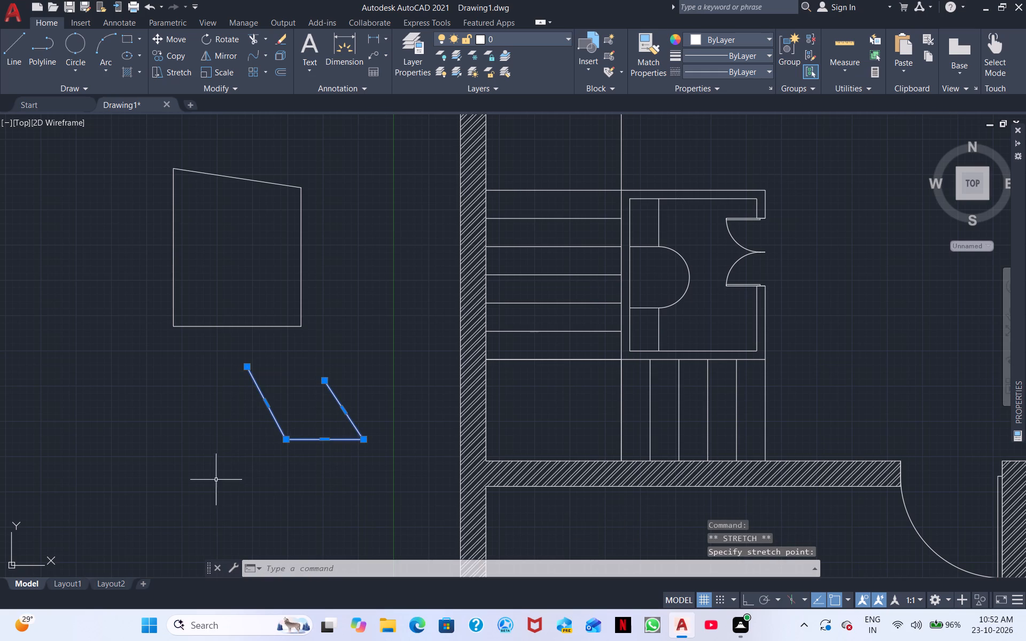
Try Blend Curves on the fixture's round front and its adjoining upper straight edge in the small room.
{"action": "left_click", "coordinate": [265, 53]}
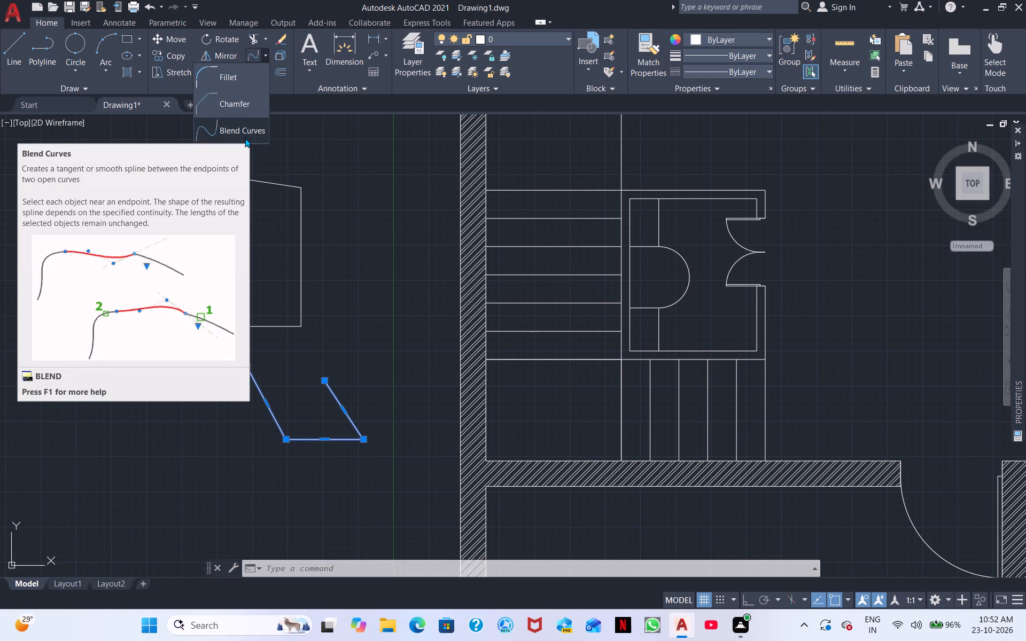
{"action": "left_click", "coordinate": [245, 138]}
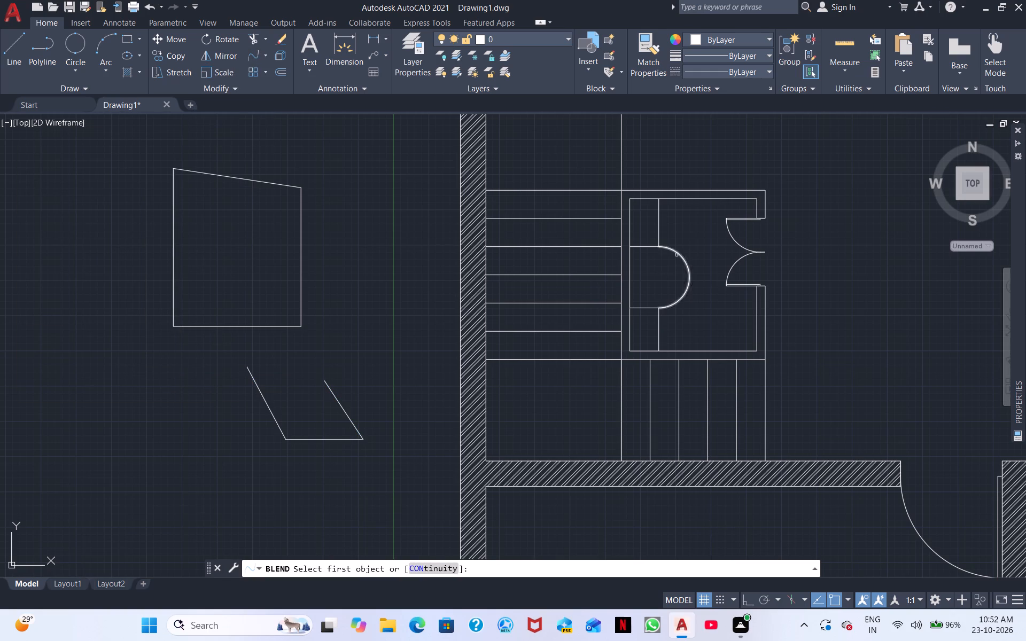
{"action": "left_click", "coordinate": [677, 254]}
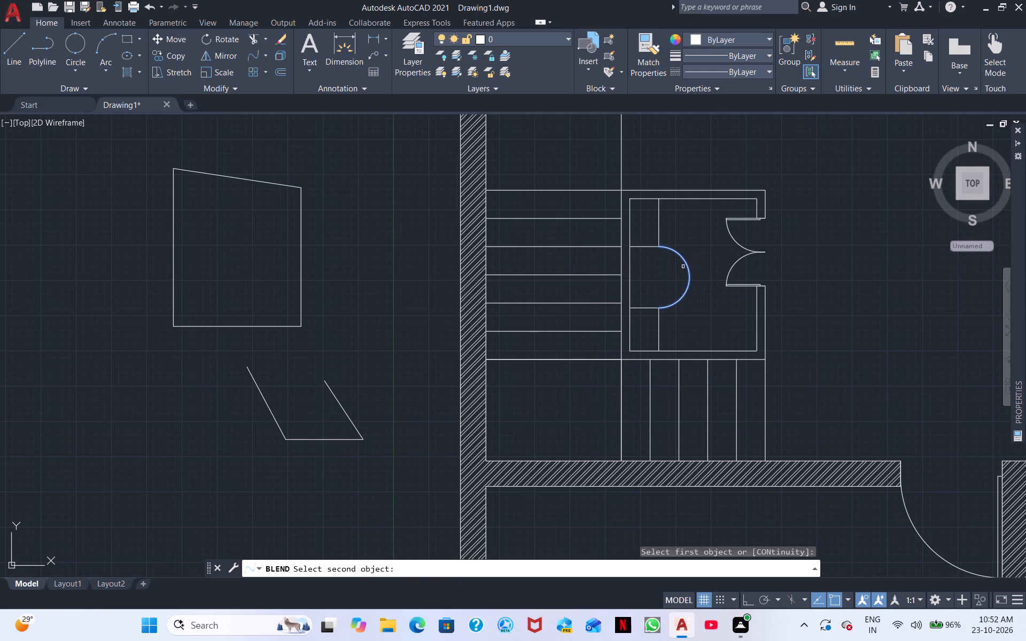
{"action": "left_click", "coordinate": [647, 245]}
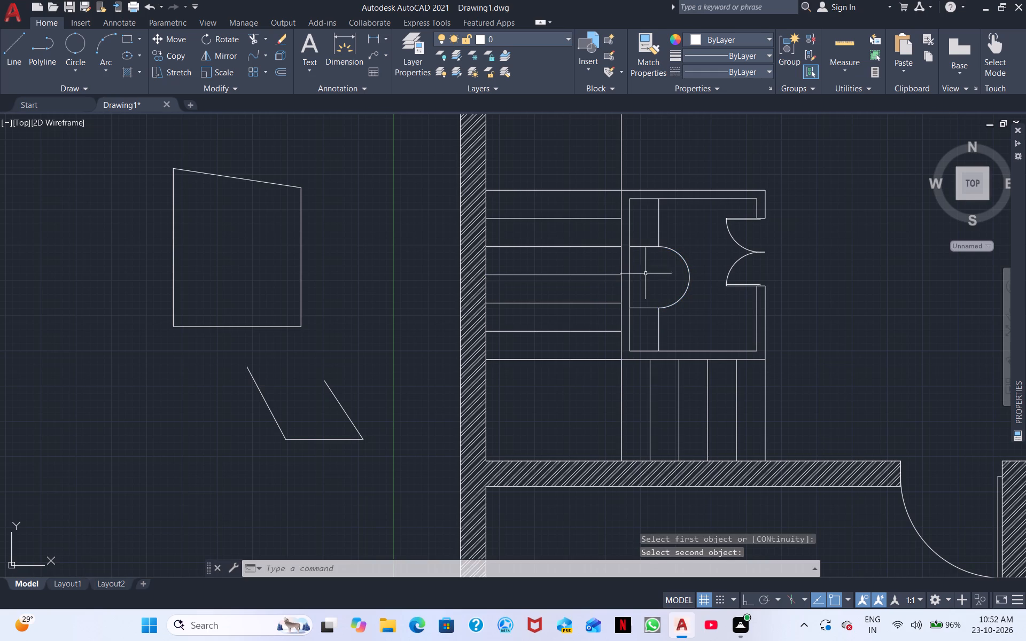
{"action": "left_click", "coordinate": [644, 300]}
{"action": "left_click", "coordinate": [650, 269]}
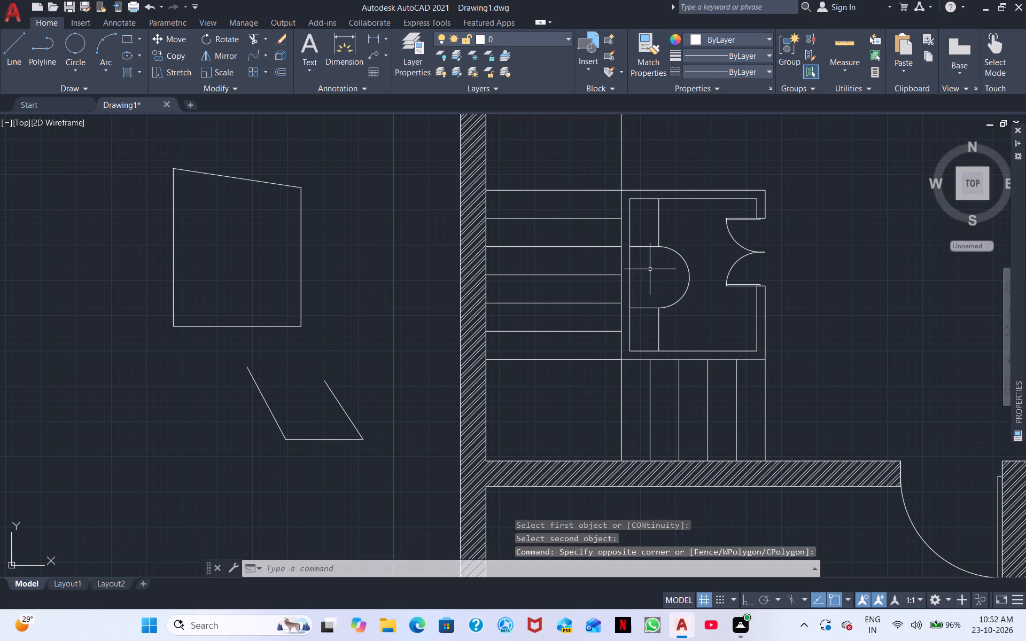
Erase the four-sided outline and the U-shaped polyline outside the building.
{"action": "scroll", "coordinate": [490, 366], "scroll_direction": "down", "scroll_amount": 1}
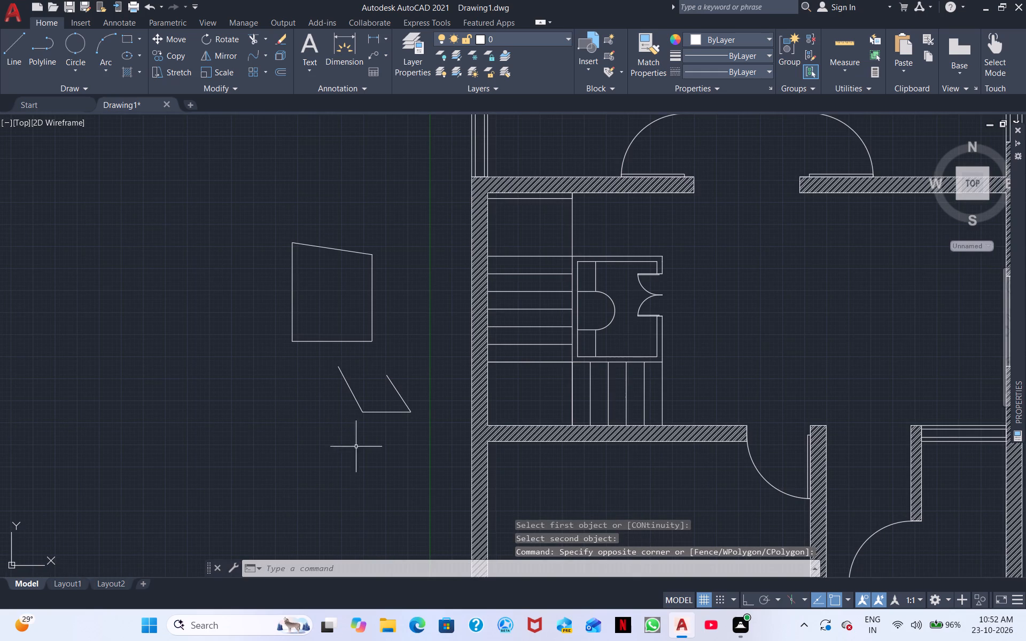
{"action": "left_click", "coordinate": [416, 429]}
{"action": "left_click", "coordinate": [289, 218]}
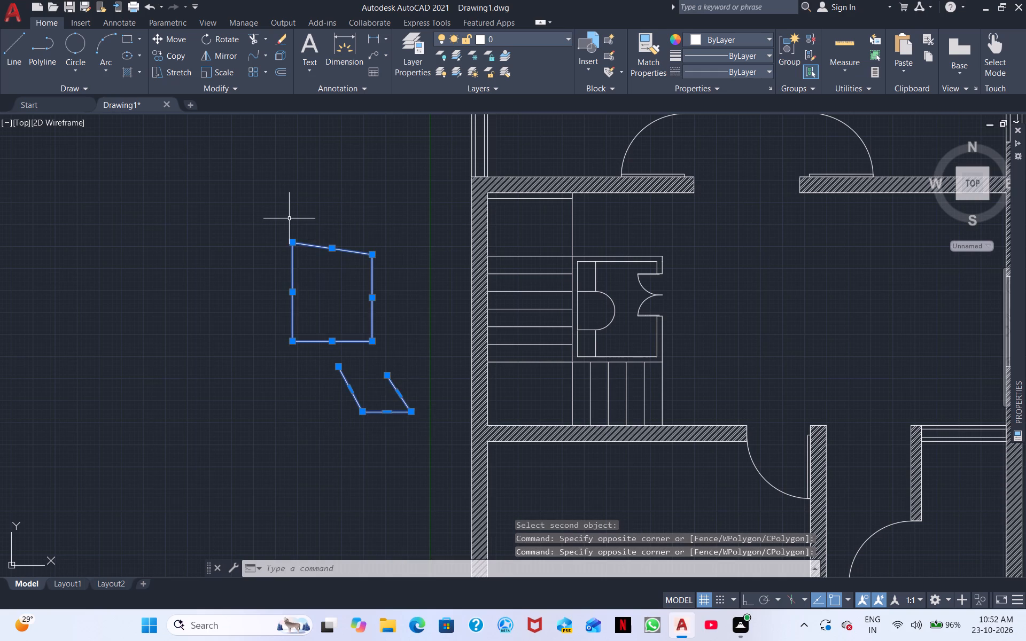
{"action": "right_click", "coordinate": [282, 230]}
{"action": "left_click", "coordinate": [330, 312]}
Erase the short horizontal line just below the wall at the upper end of the stairs.
{"action": "scroll", "coordinate": [330, 311], "scroll_direction": "down", "scroll_amount": 1}
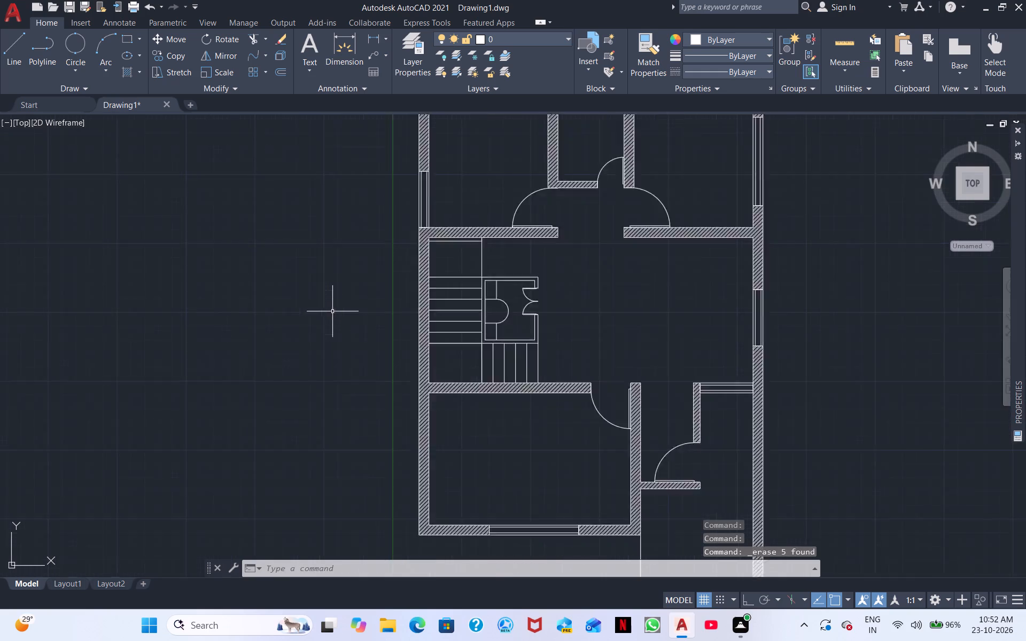
{"action": "scroll", "coordinate": [334, 311], "scroll_direction": "down", "scroll_amount": 1}
{"action": "middle_click_drag", "start_coordinate": [521, 306], "coordinate": [298, 323]}
{"action": "middle_click_drag", "start_coordinate": [303, 311], "coordinate": [413, 300]}
{"action": "scroll", "coordinate": [436, 302], "scroll_direction": "down", "scroll_amount": 1}
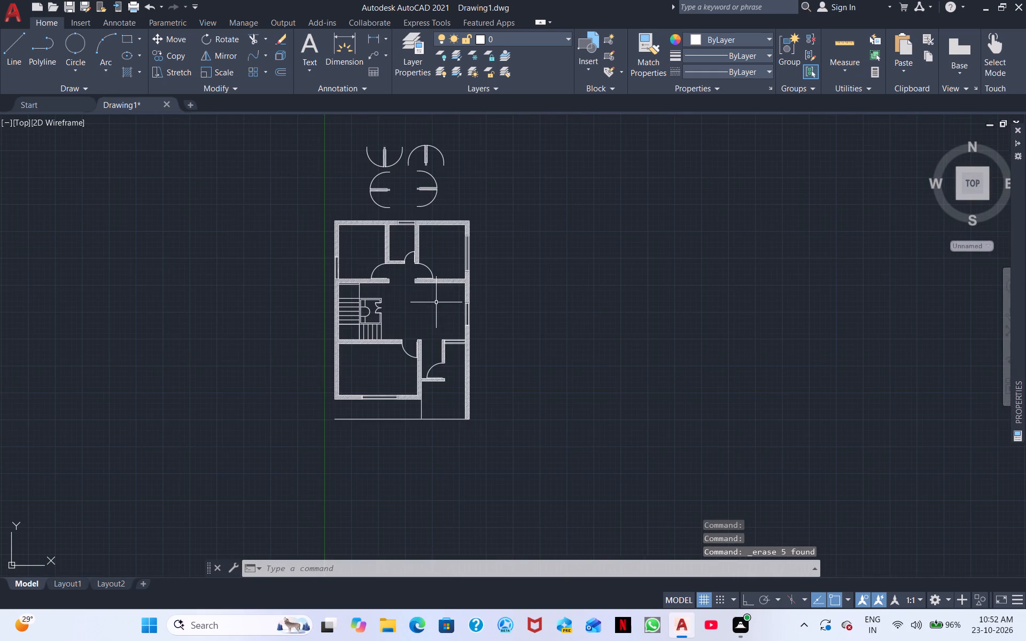
{"action": "scroll", "coordinate": [429, 312], "scroll_direction": "up", "scroll_amount": 2}
{"action": "middle_click_drag", "start_coordinate": [392, 334], "coordinate": [478, 403]}
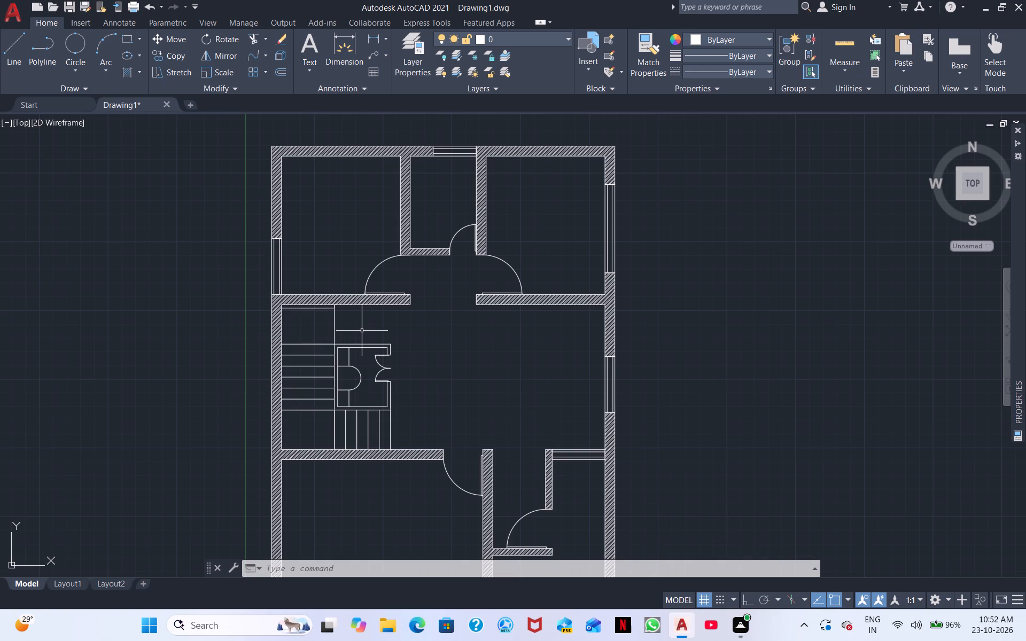
{"action": "scroll", "coordinate": [382, 335], "scroll_direction": "up", "scroll_amount": 1}
{"action": "middle_click_drag", "start_coordinate": [349, 347], "coordinate": [499, 385]}
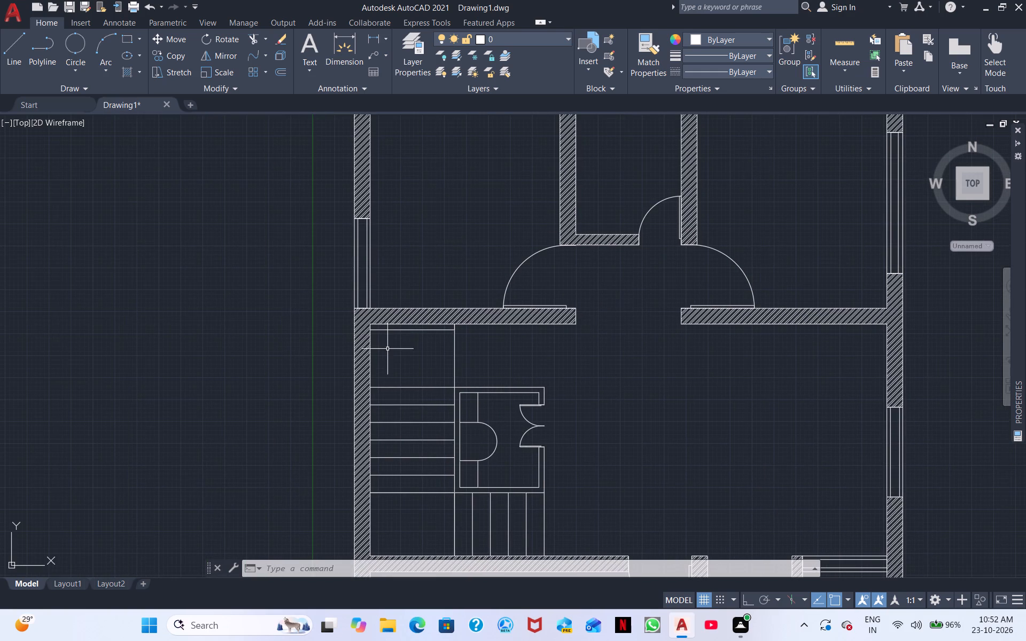
{"action": "left_click", "coordinate": [415, 328]}
{"action": "scroll", "coordinate": [437, 332], "scroll_direction": "up", "scroll_amount": 3}
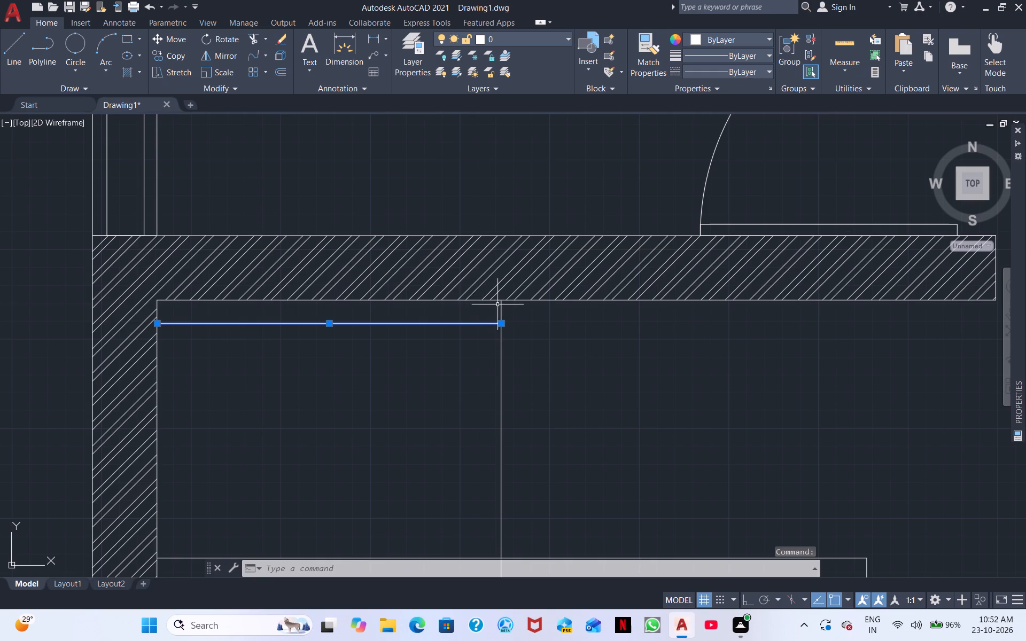
{"action": "right_click", "coordinate": [528, 363]}
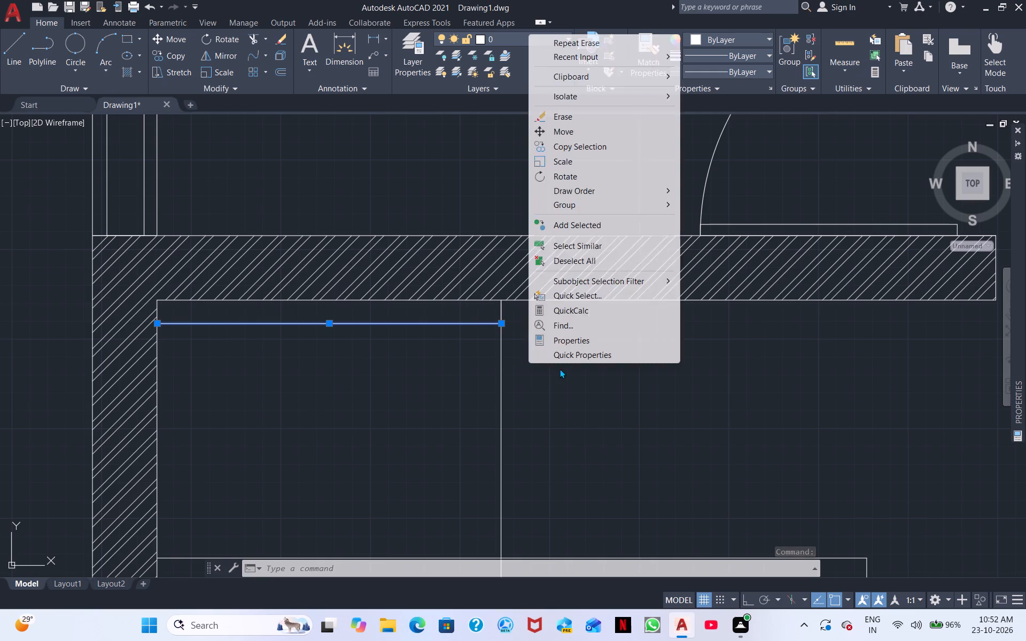
{"action": "left_click", "coordinate": [593, 118]}
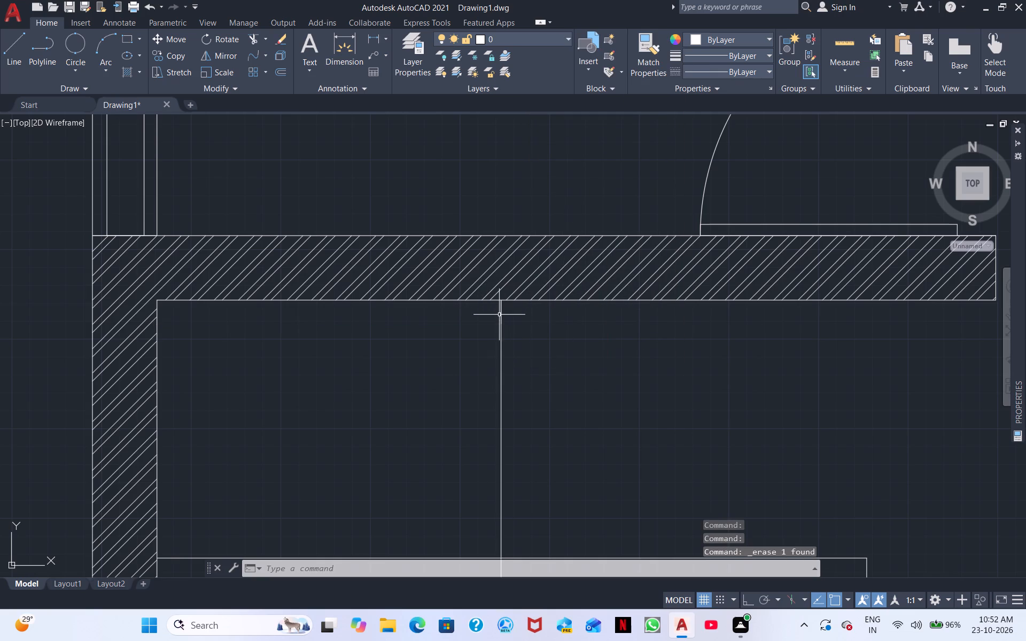
{"action": "left_click_drag", "start_coordinate": [499, 315], "coordinate": [524, 310]}
{"action": "key", "text": "Escape"}
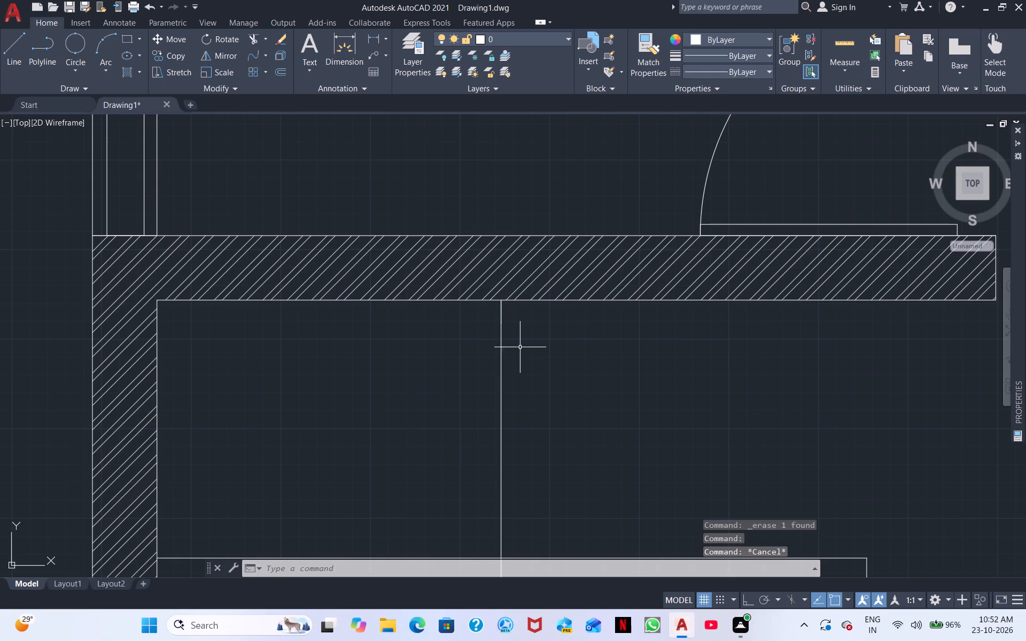
With Ortho on, draw a horizontal line about 3'-5" long from outside the lower stair flight across its treads towards the landing, at mid-width.
{"action": "scroll", "coordinate": [528, 388], "scroll_direction": "down", "scroll_amount": 2}
{"action": "middle_click_drag", "start_coordinate": [583, 405], "coordinate": [574, 372]}
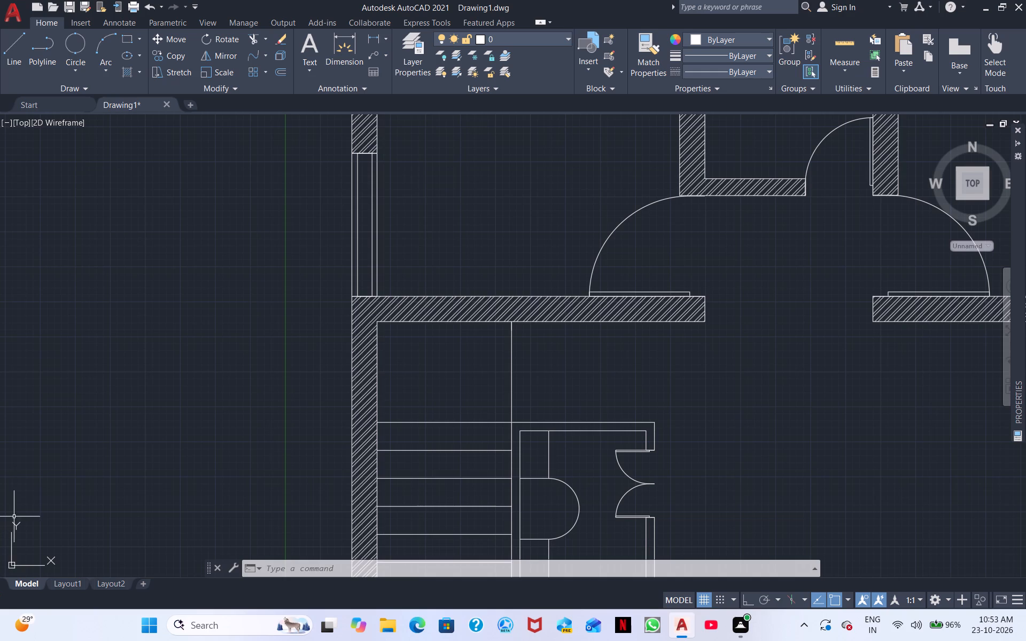
{"action": "middle_click_drag", "start_coordinate": [29, 412], "coordinate": [40, 168]}
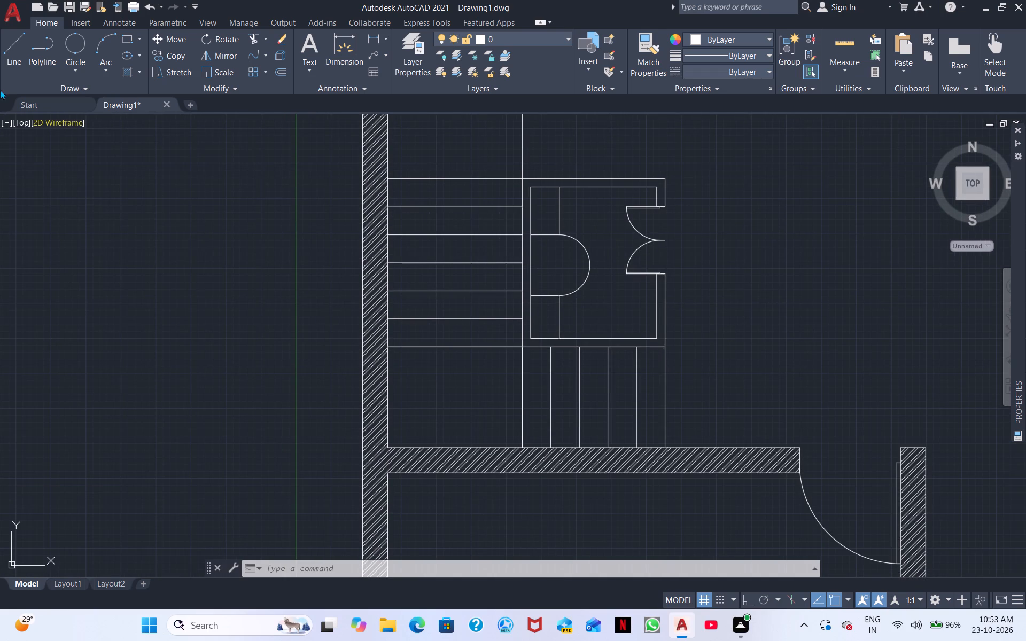
{"action": "left_click", "coordinate": [15, 52]}
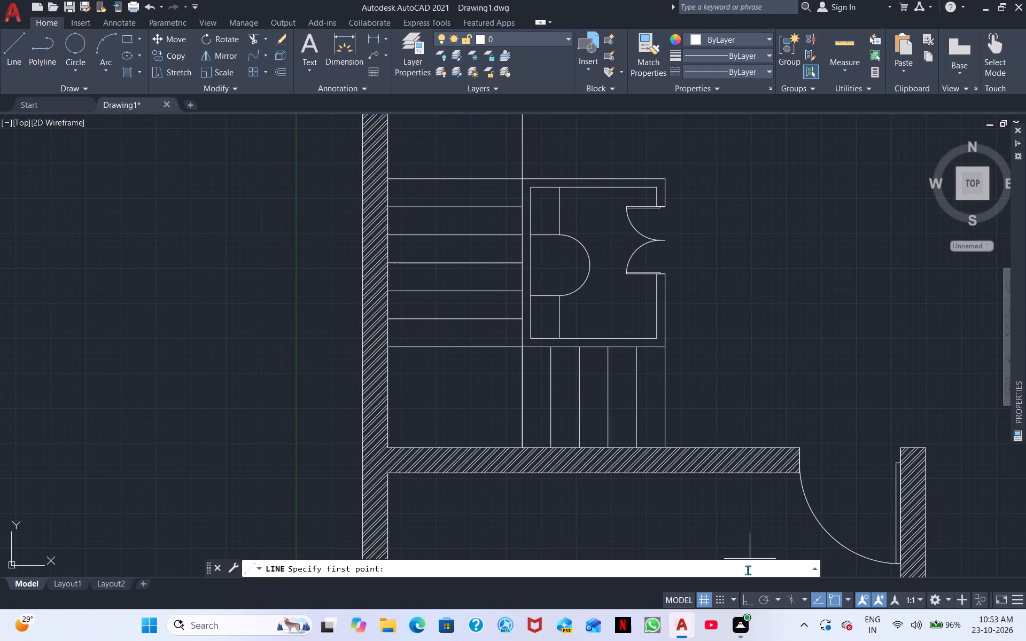
{"action": "left_click", "coordinate": [744, 596]}
{"action": "left_click", "coordinate": [702, 394]}
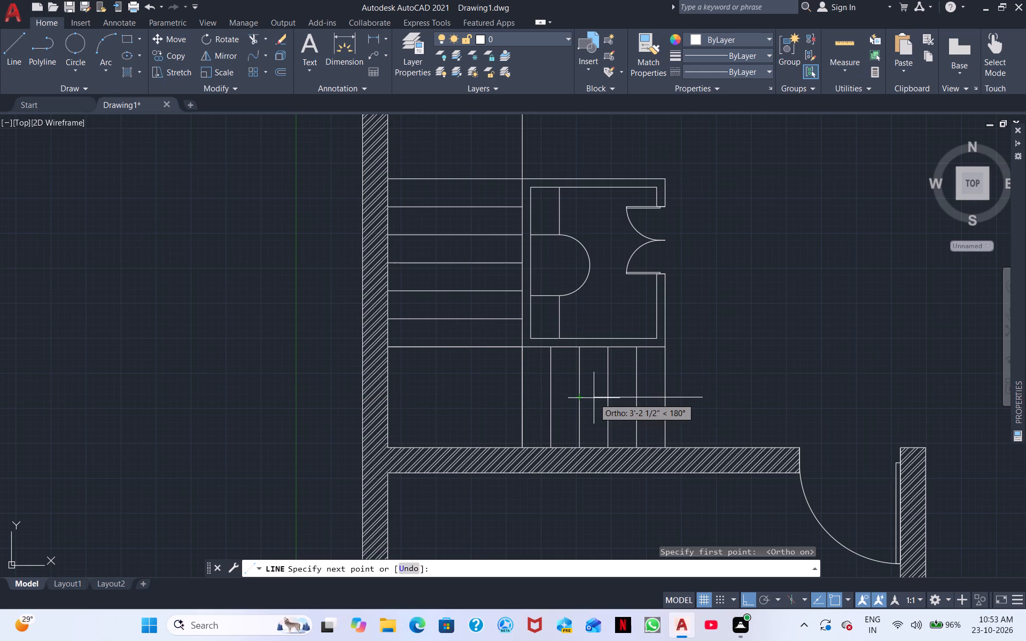
{"action": "scroll", "coordinate": [589, 397], "scroll_direction": "up", "scroll_amount": 2}
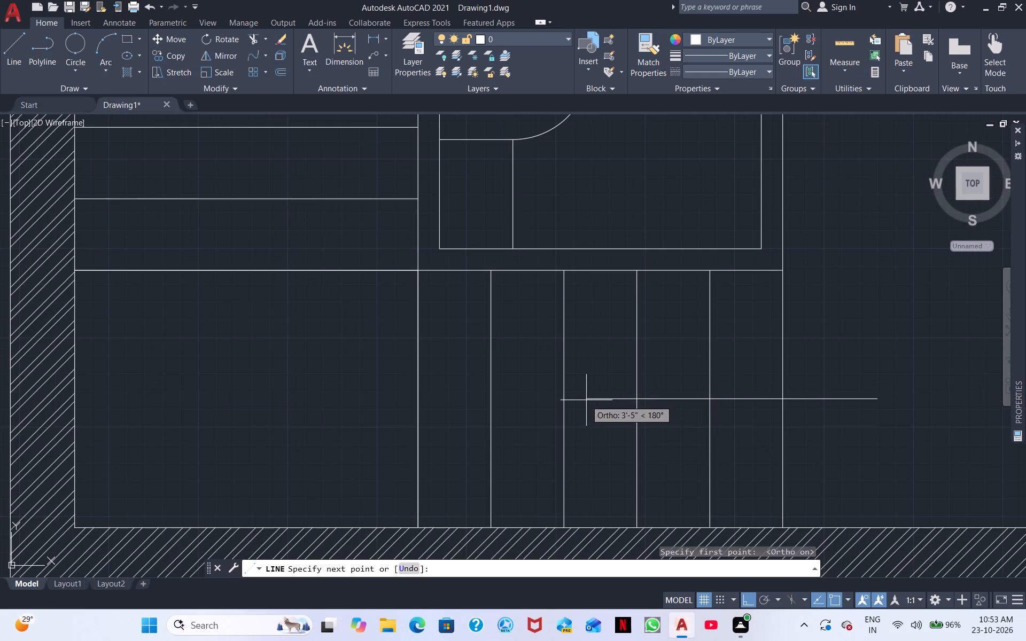
{"action": "left_click", "coordinate": [586, 400]}
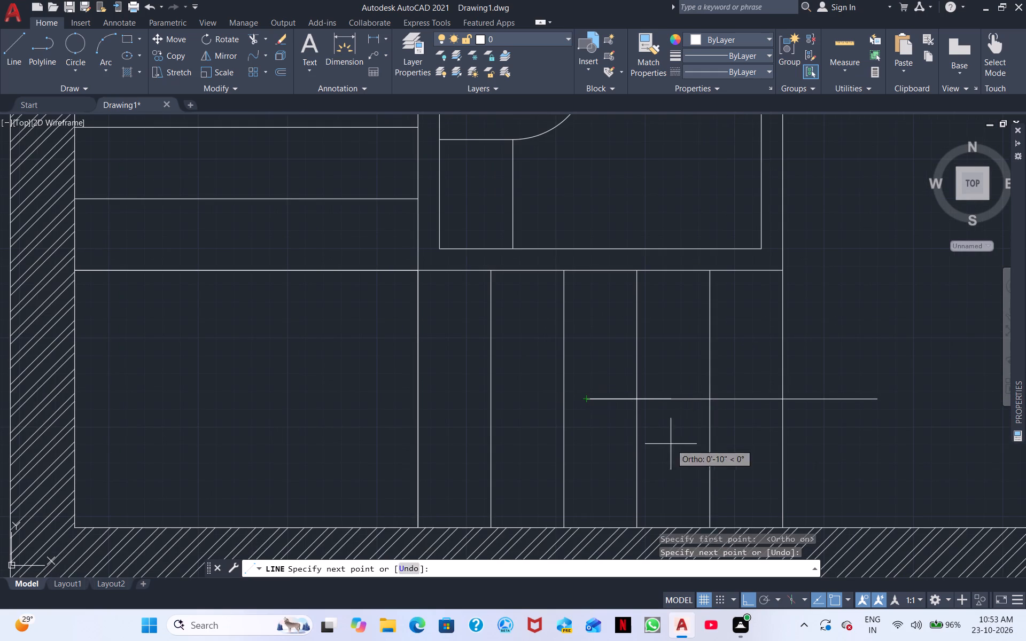
With Ortho off, draw a half arrowhead at the direction line's inner end: a short slanted line and a near-vertical line back to the shaft.
{"action": "left_click", "coordinate": [751, 602]}
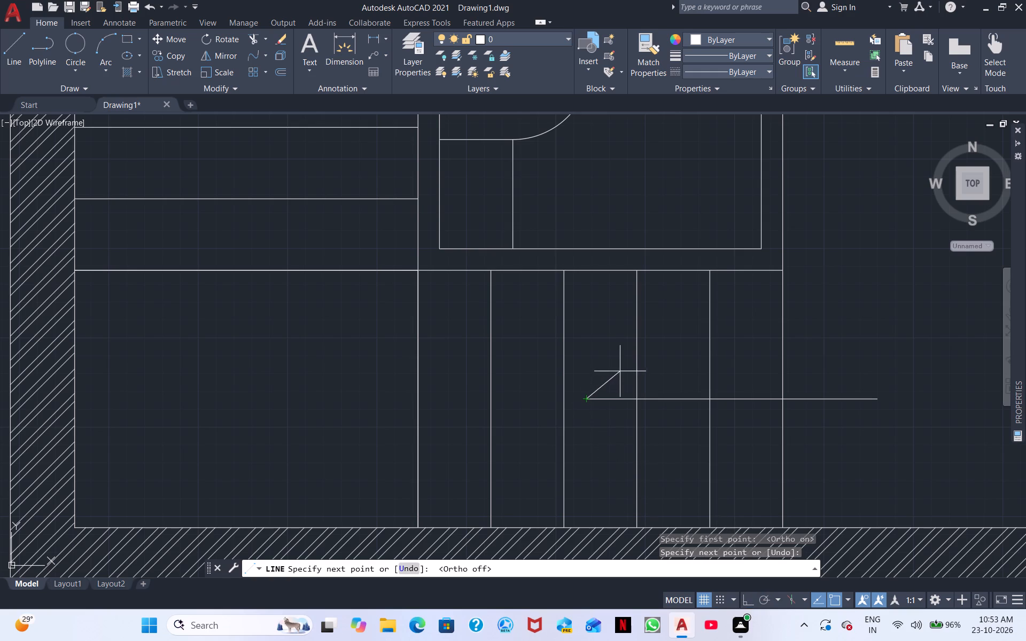
{"action": "left_click", "coordinate": [629, 385]}
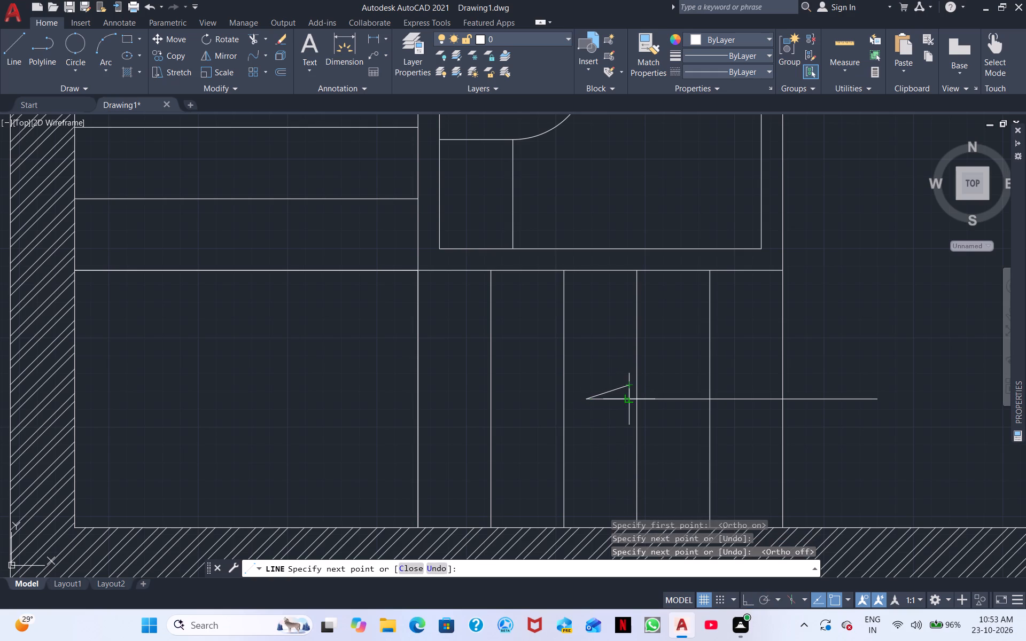
{"action": "left_click", "coordinate": [632, 399]}
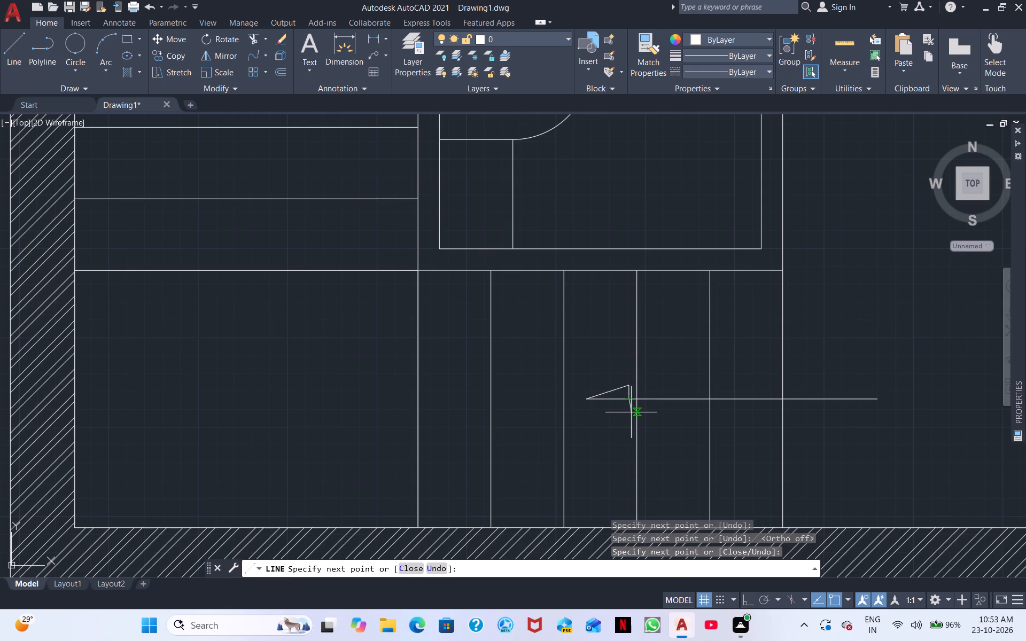
{"action": "key", "text": "Escape"}
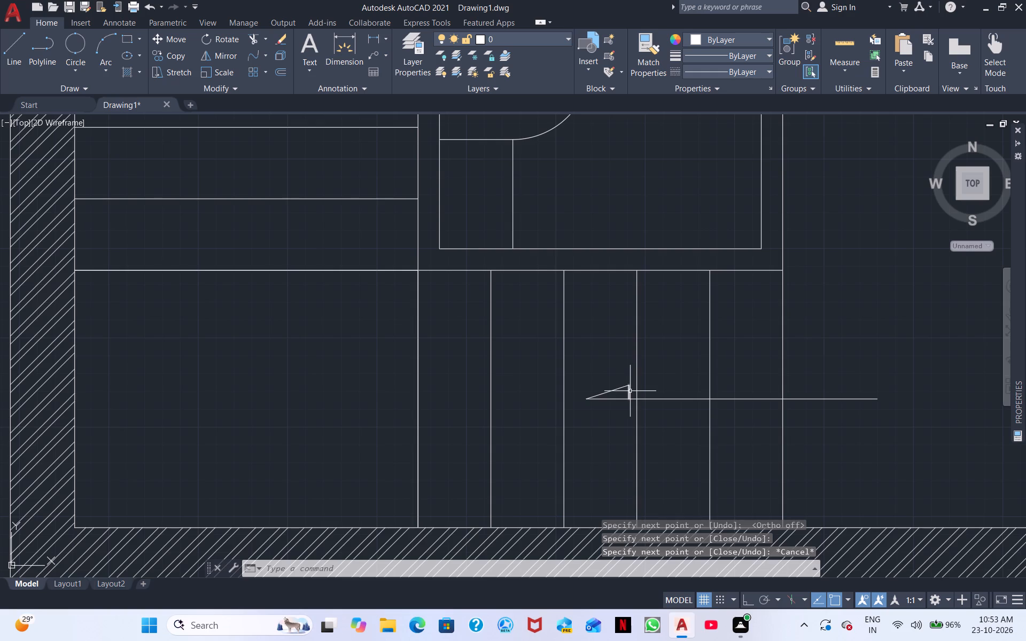
Mirror the half arrowhead's two lines about the direction line's shaft, keeping the source lines.
{"action": "scroll", "coordinate": [630, 392], "scroll_direction": "up", "scroll_amount": 5}
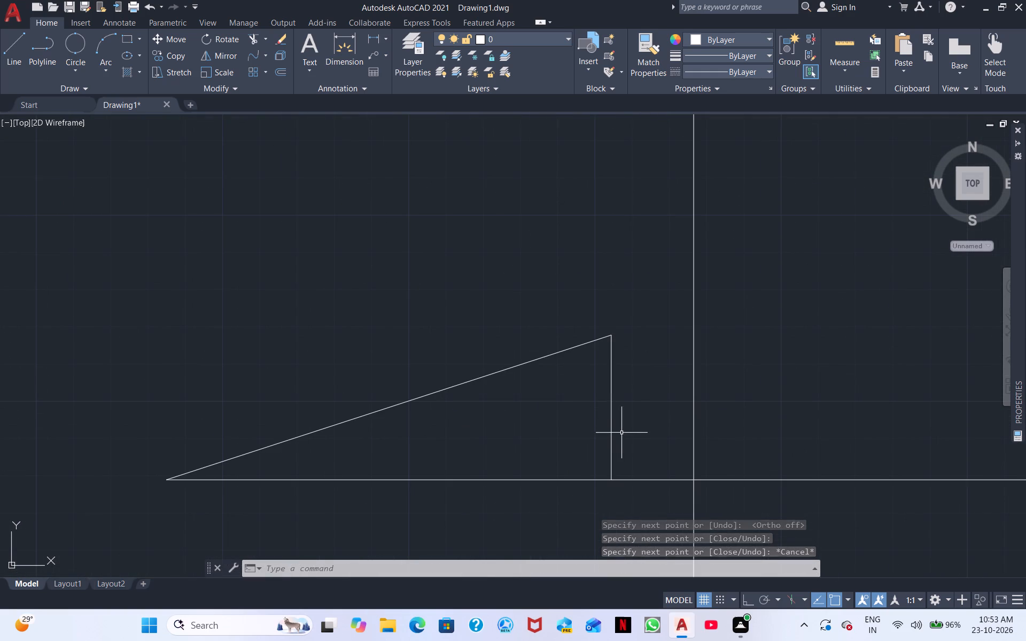
{"action": "left_click", "coordinate": [621, 433]}
{"action": "left_click", "coordinate": [452, 358]}
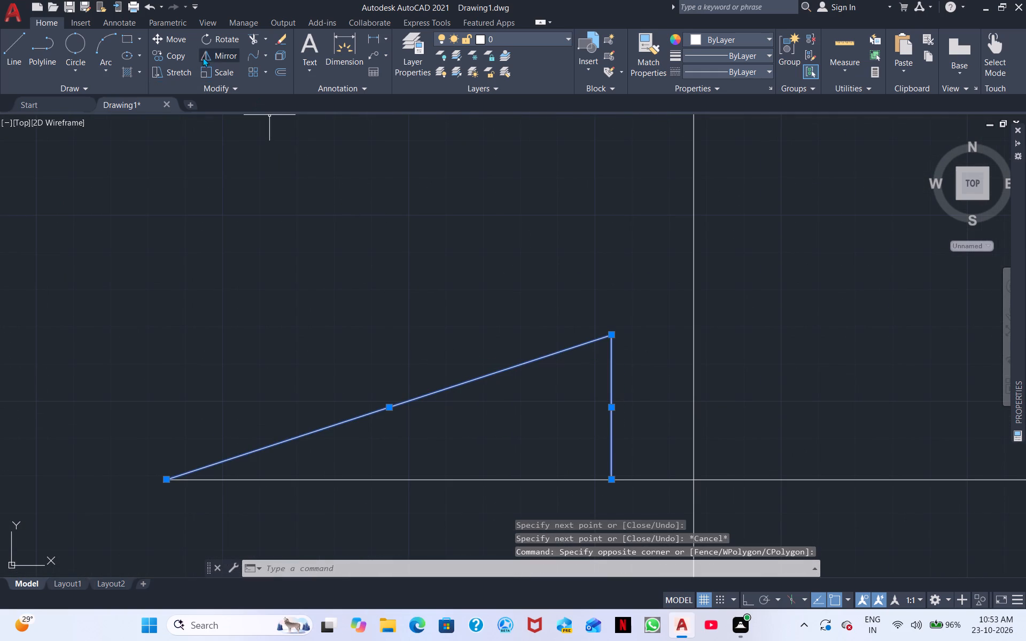
{"action": "left_click", "coordinate": [213, 53]}
{"action": "middle_click_drag", "start_coordinate": [312, 324], "coordinate": [381, 194]}
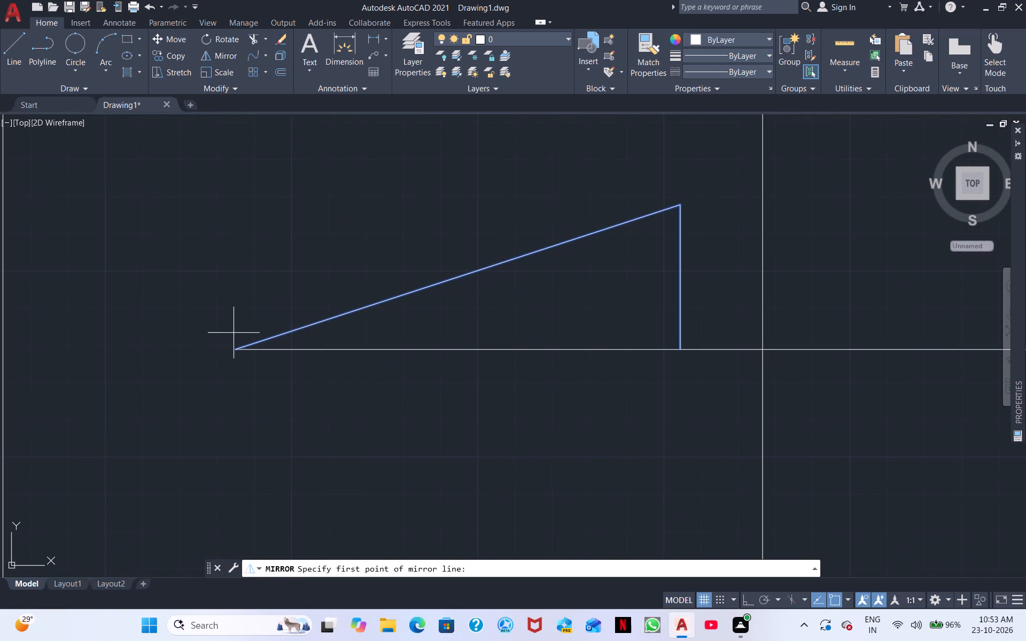
{"action": "left_click", "coordinate": [232, 350]}
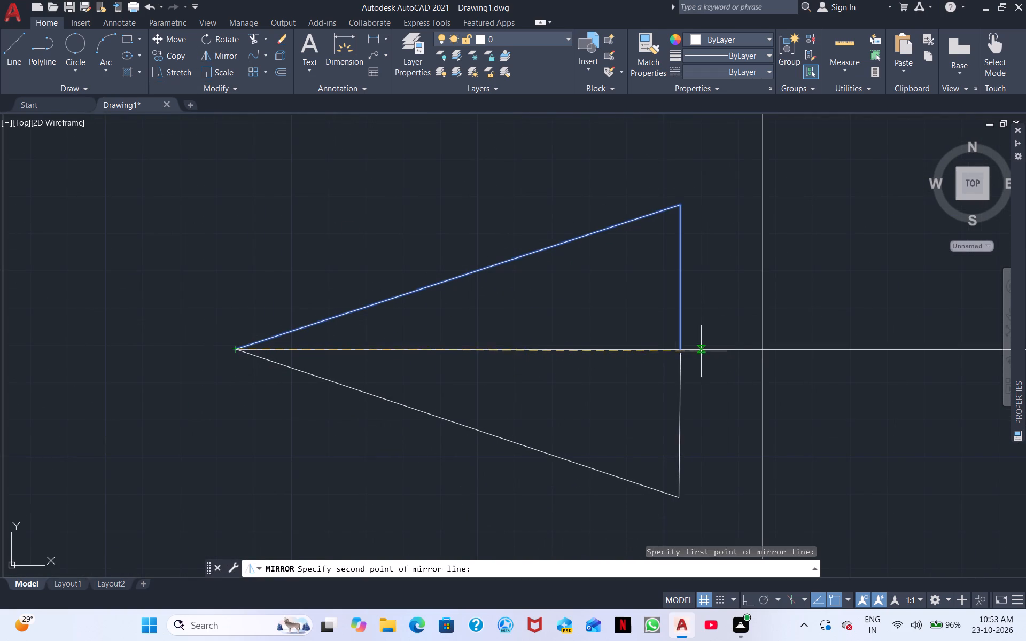
{"action": "left_click", "coordinate": [679, 351]}
{"action": "right_click", "coordinate": [606, 371]}
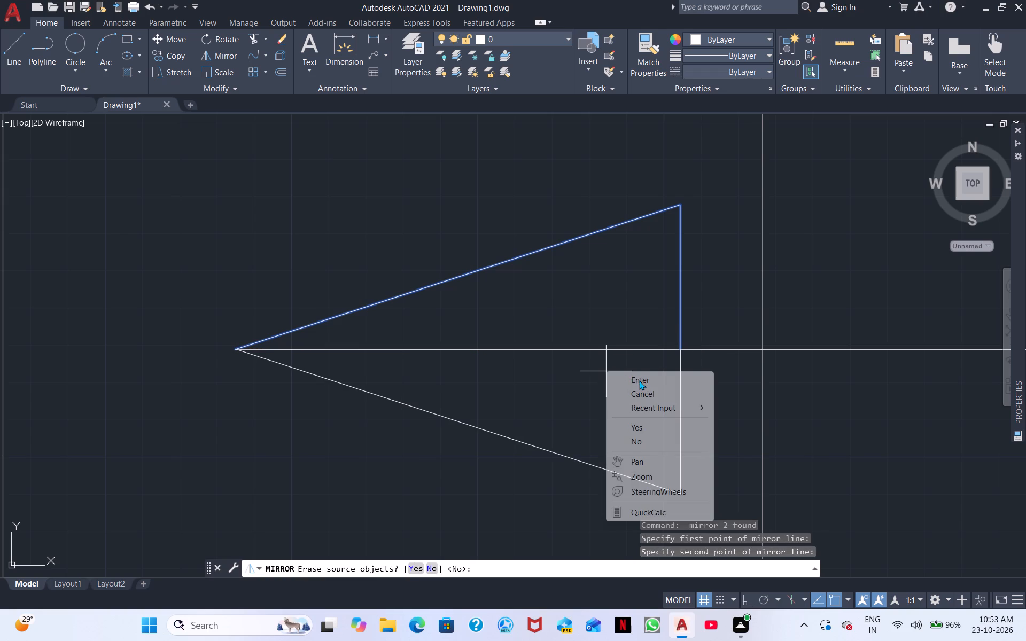
{"action": "left_click", "coordinate": [639, 380]}
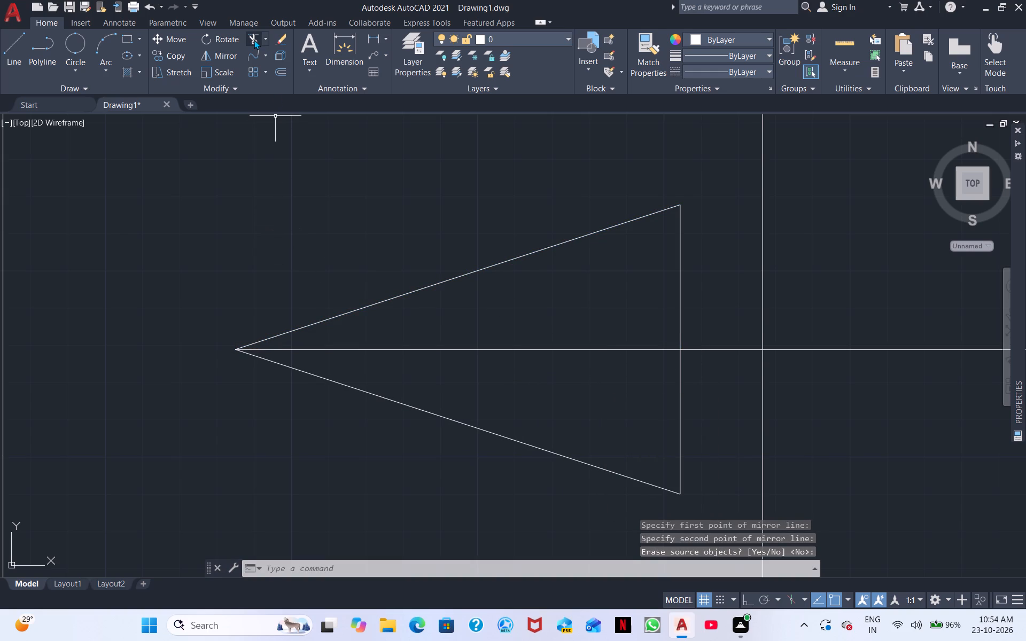
Trim away the part of the direction line that lies inside the arrowhead.
{"action": "left_click", "coordinate": [254, 40]}
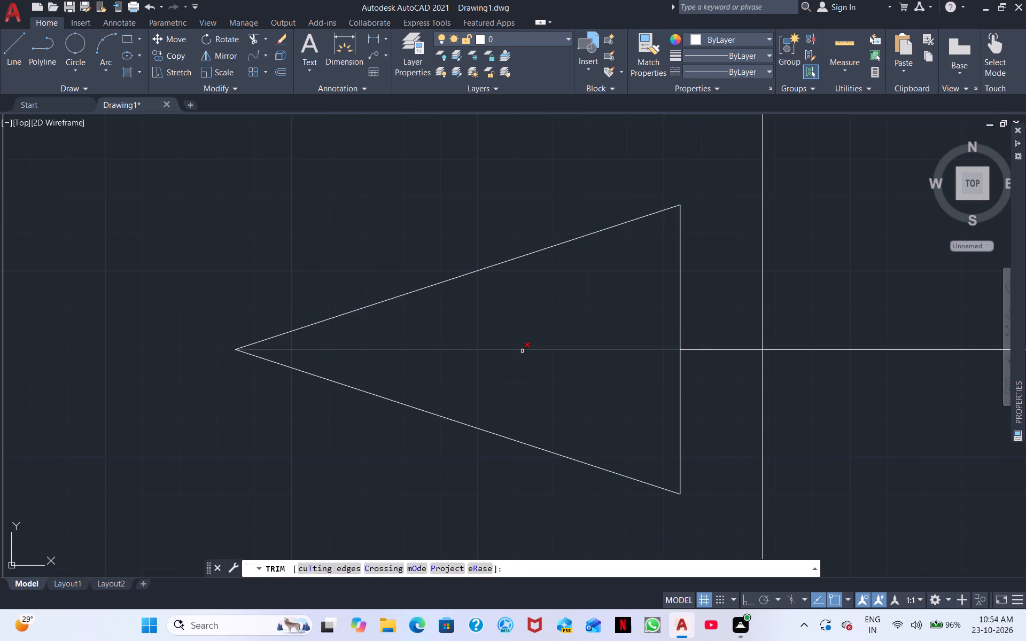
{"action": "left_click", "coordinate": [522, 351]}
{"action": "scroll", "coordinate": [522, 351], "scroll_direction": "down", "scroll_amount": 4}
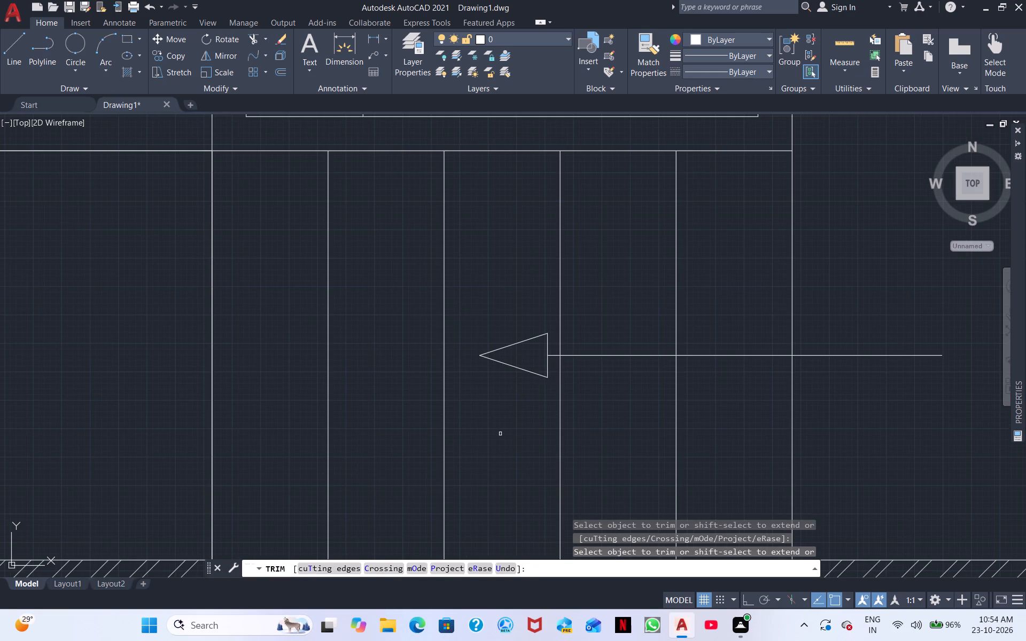
{"action": "key", "text": "Escape"}
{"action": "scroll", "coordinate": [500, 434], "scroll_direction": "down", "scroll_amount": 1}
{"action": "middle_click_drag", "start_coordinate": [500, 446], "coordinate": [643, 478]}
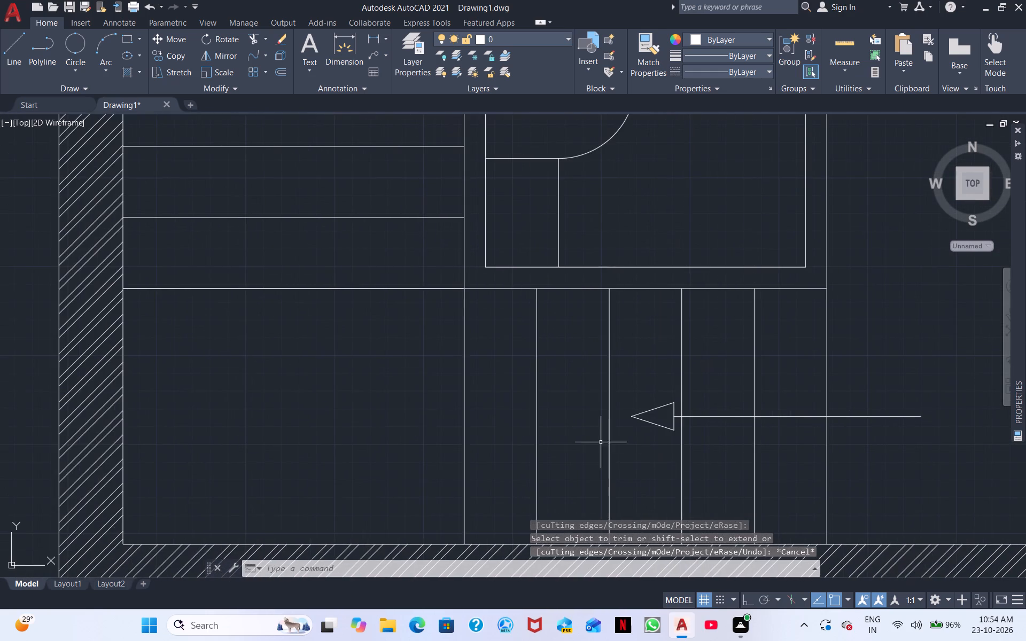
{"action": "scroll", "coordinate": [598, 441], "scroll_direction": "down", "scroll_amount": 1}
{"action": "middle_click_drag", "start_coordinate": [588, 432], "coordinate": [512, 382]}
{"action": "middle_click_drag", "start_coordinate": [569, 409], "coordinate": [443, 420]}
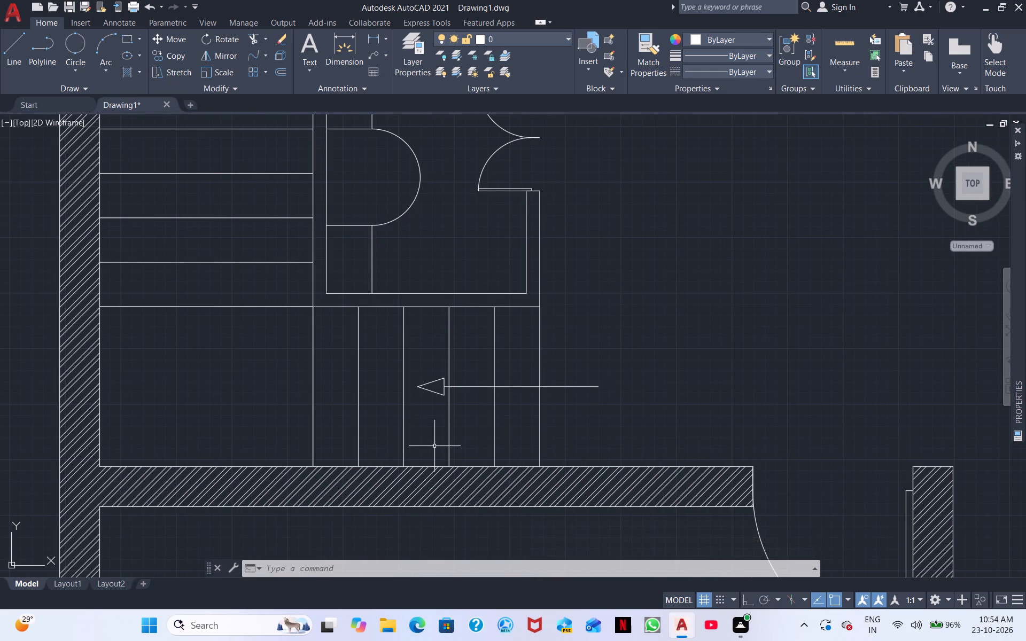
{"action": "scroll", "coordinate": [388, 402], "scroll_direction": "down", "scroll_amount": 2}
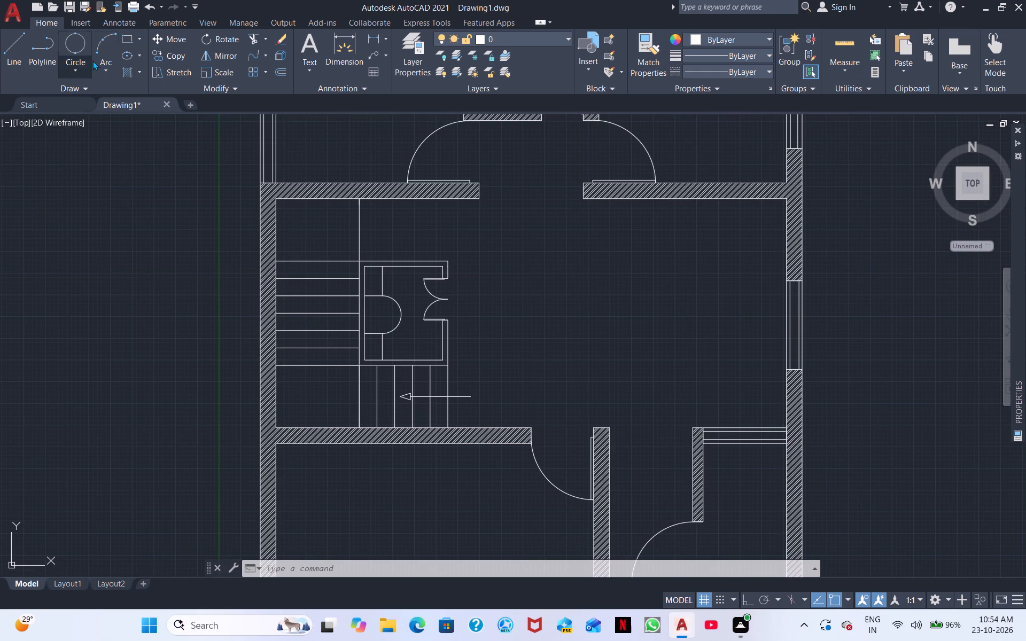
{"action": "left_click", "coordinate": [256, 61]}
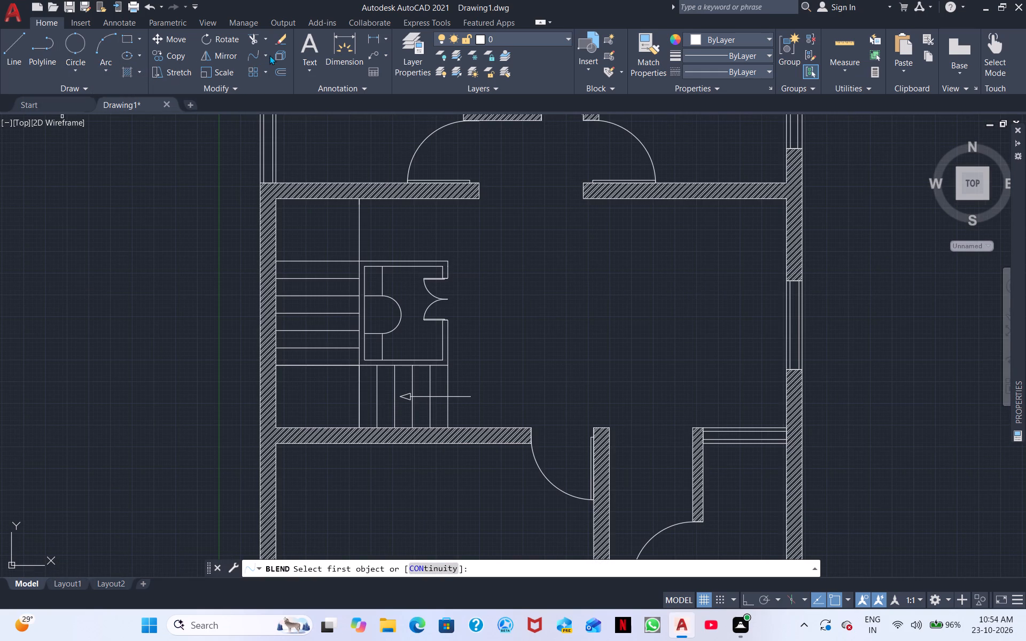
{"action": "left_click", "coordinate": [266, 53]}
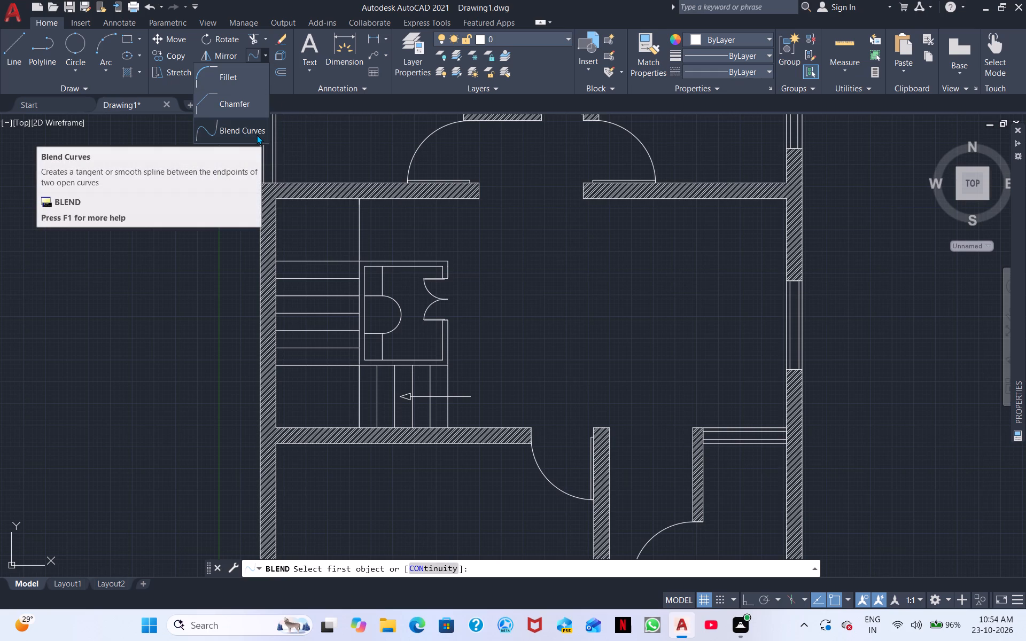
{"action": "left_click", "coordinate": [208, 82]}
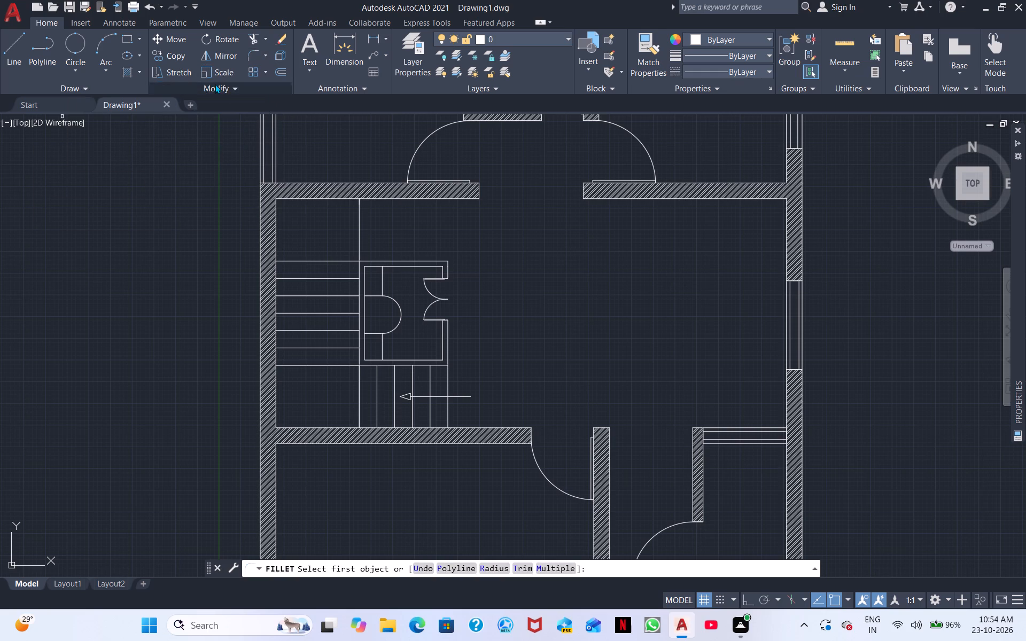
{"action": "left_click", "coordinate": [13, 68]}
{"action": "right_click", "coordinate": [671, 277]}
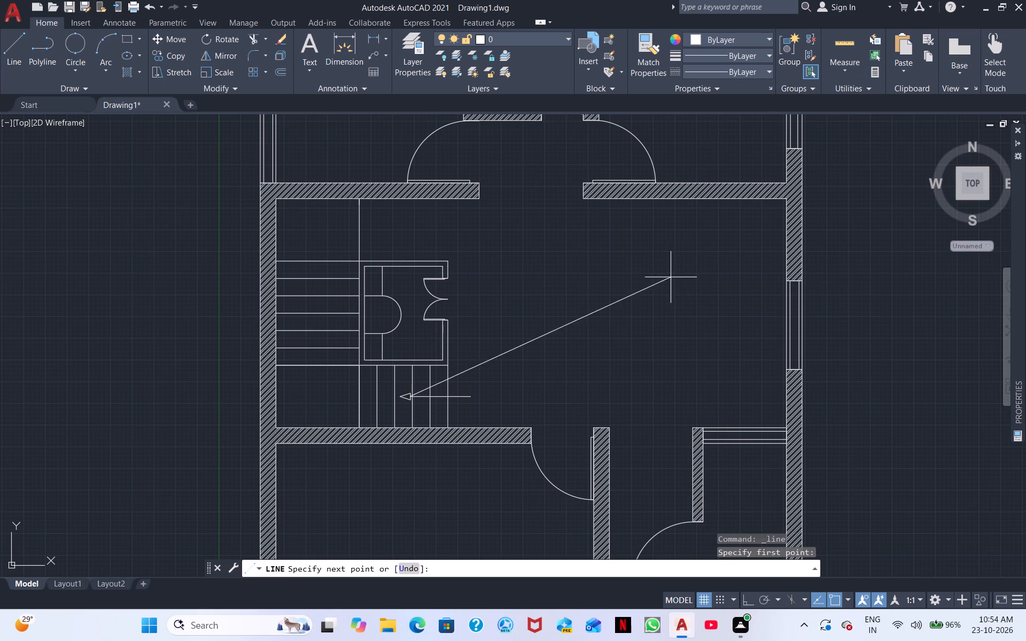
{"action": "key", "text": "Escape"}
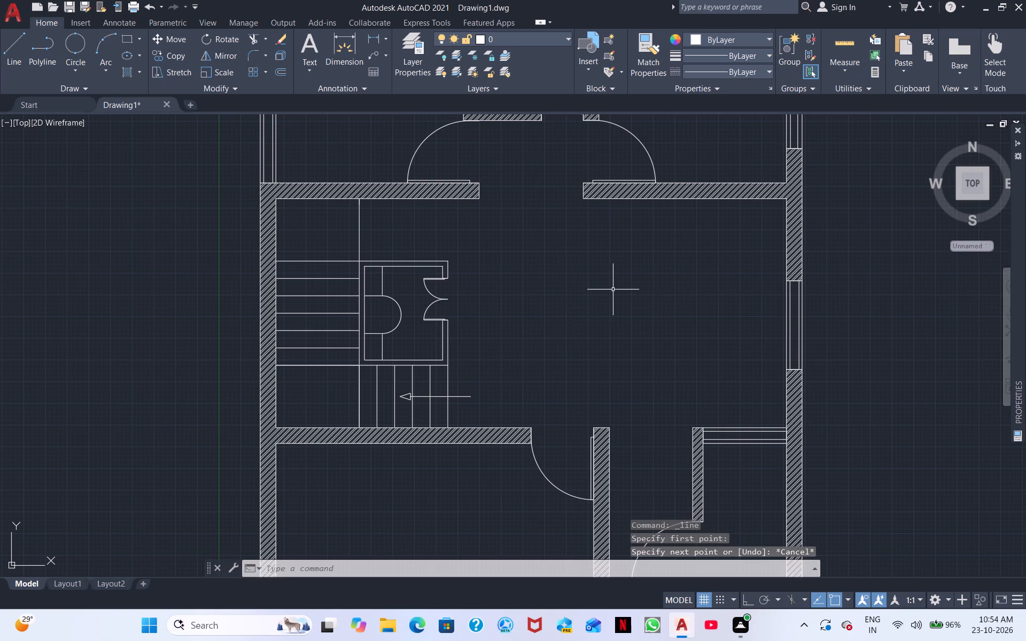
With Ortho on, draw a line about 8'-3 1/2" up from the wall above the stairs into the room, continuing horizontally to the partition wall.
{"action": "middle_click_drag", "start_coordinate": [558, 330], "coordinate": [473, 350]}
{"action": "scroll", "coordinate": [469, 353], "scroll_direction": "up", "scroll_amount": 1}
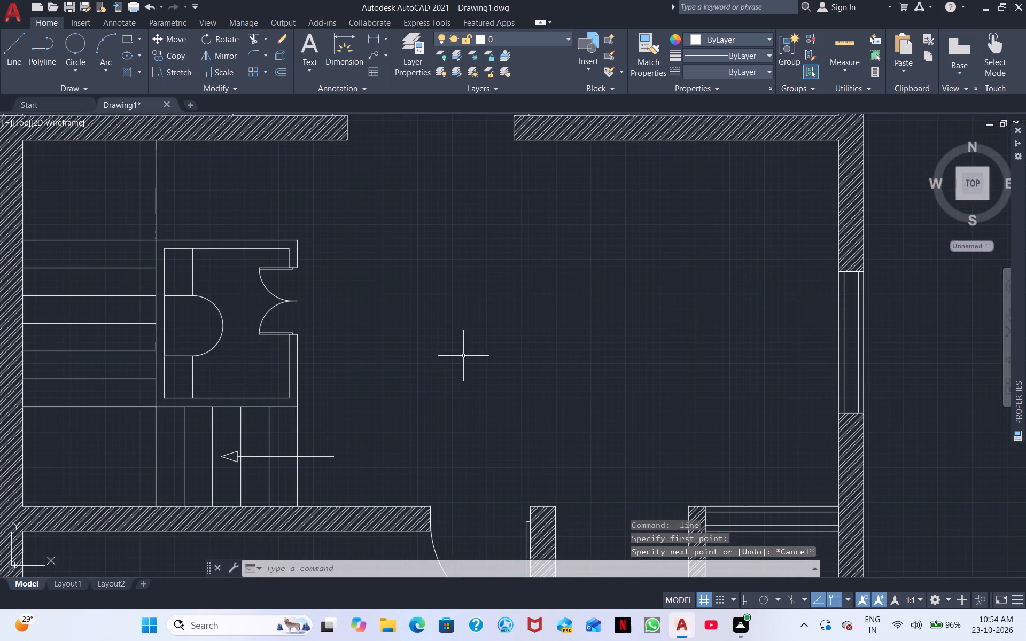
{"action": "middle_click_drag", "start_coordinate": [458, 359], "coordinate": [617, 339]}
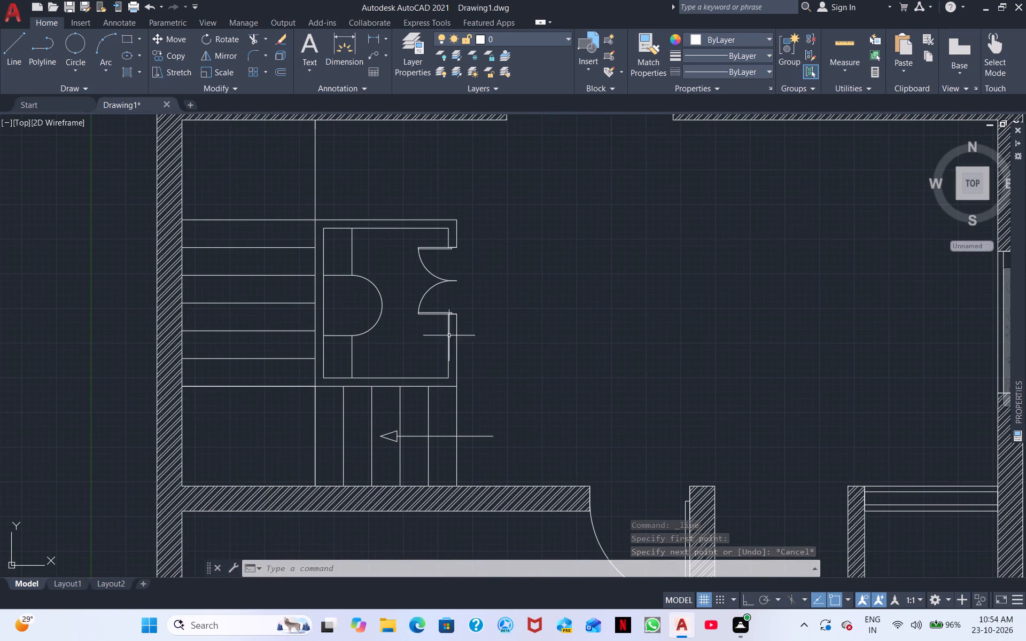
{"action": "scroll", "coordinate": [735, 334], "scroll_direction": "down", "scroll_amount": 1}
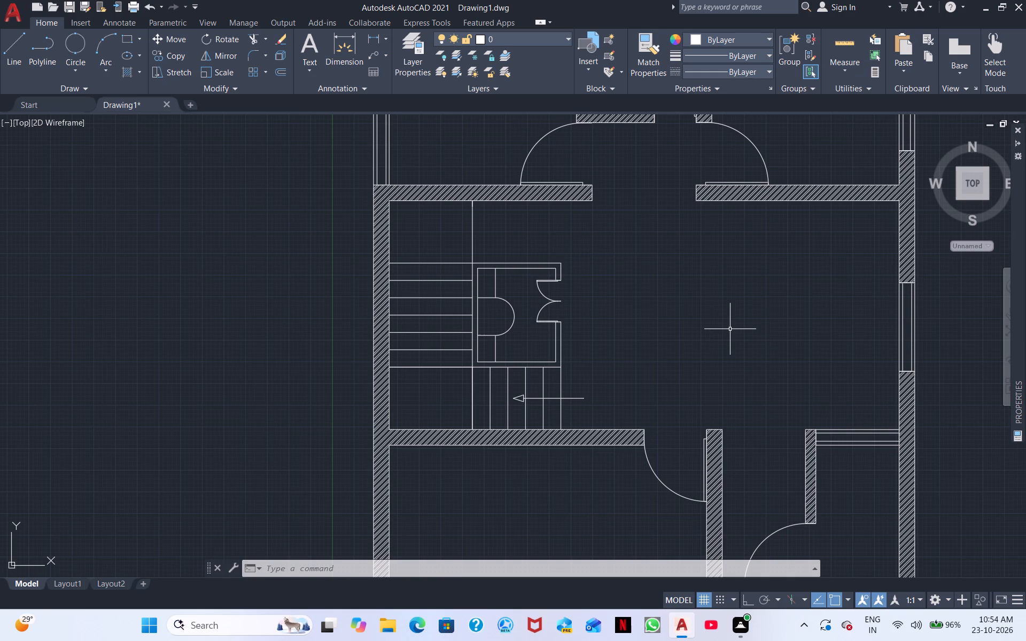
{"action": "middle_click_drag", "start_coordinate": [670, 311], "coordinate": [713, 486]}
{"action": "middle_click_drag", "start_coordinate": [634, 427], "coordinate": [696, 506]}
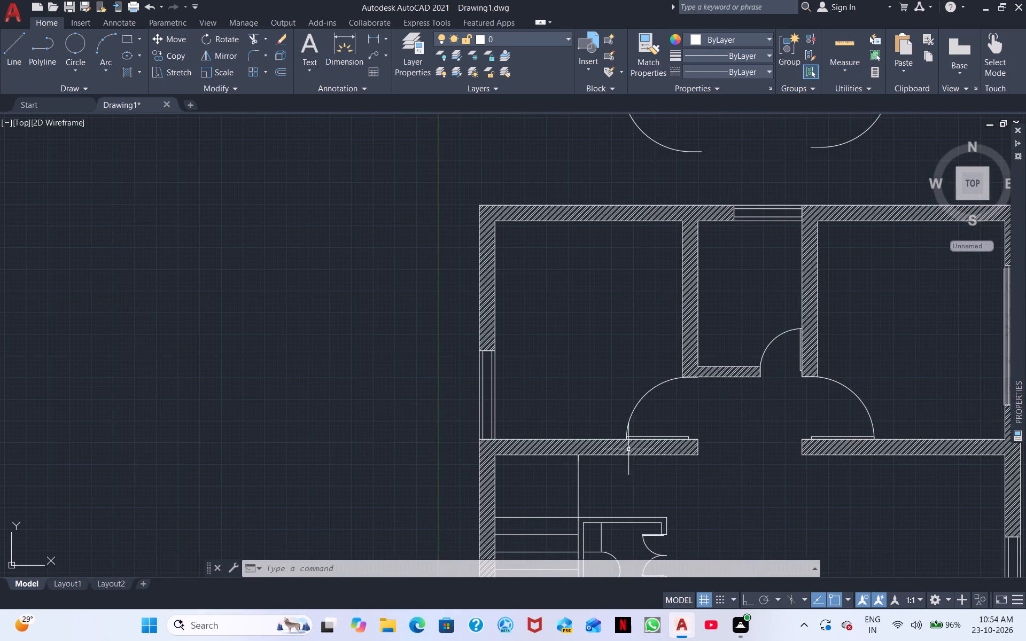
{"action": "left_click", "coordinate": [14, 43]}
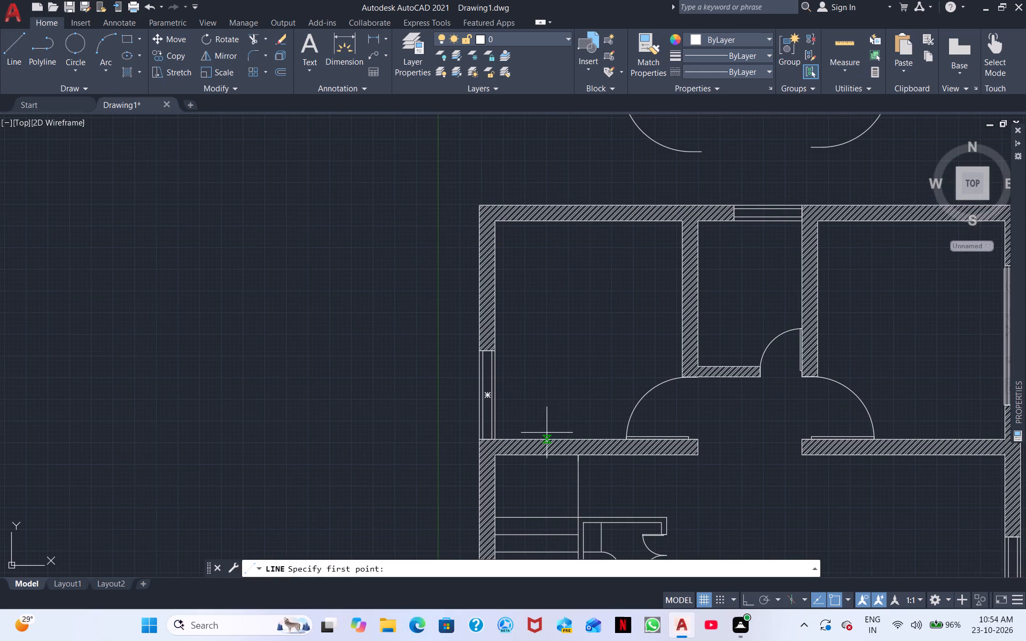
{"action": "left_click", "coordinate": [547, 436]}
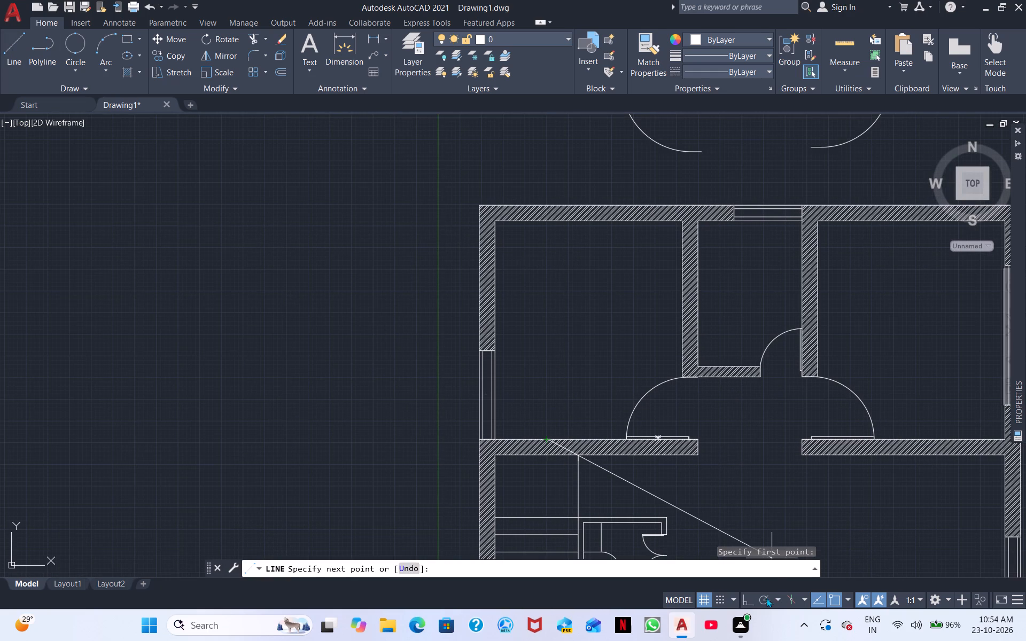
{"action": "left_click", "coordinate": [748, 603]}
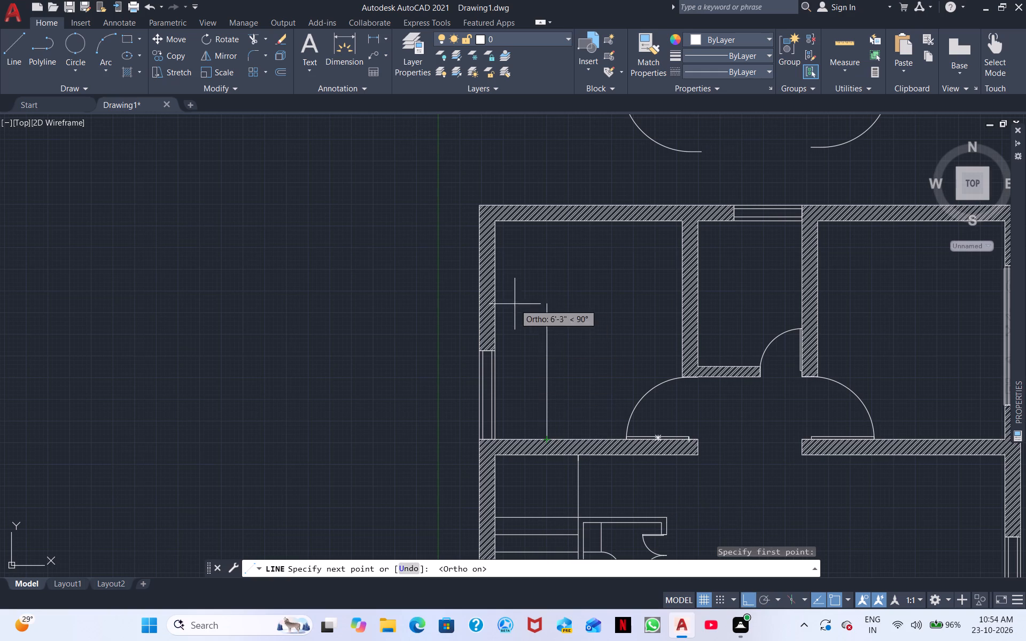
{"action": "left_click", "coordinate": [546, 267]}
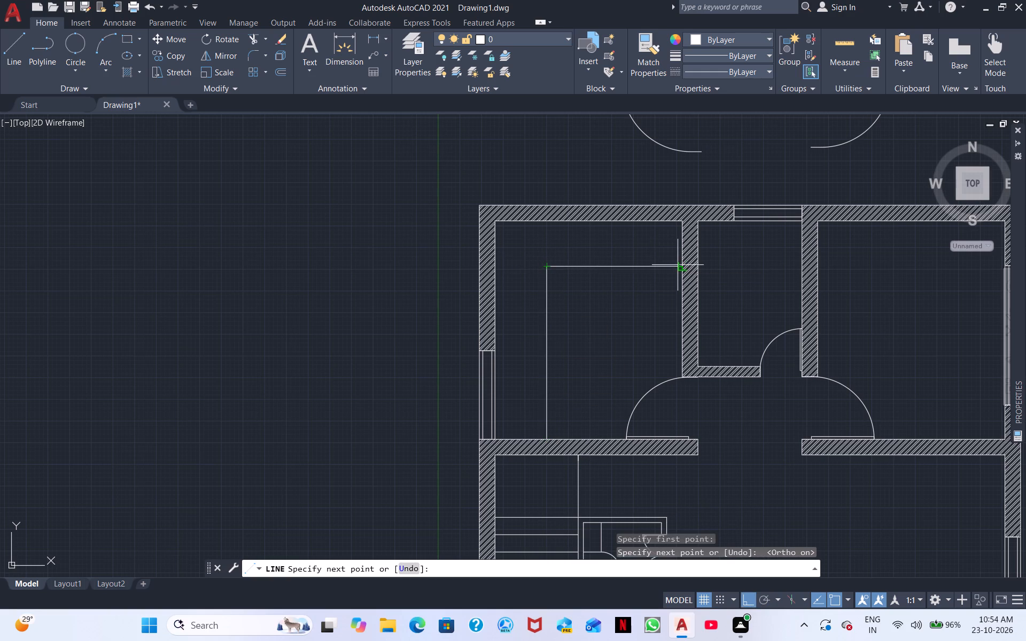
{"action": "left_click", "coordinate": [685, 265]}
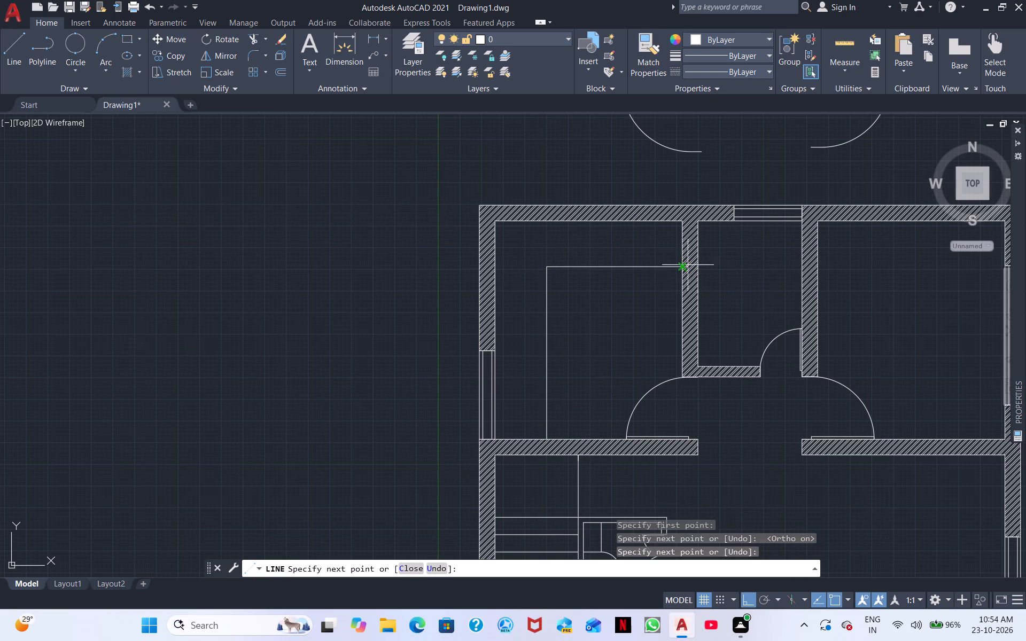
{"action": "key", "text": "Escape"}
Continue the outline beyond the partition: draw a line about 1'-9" horizontally into the small middle room and up to the window's near inner corner.
{"action": "right_click", "coordinate": [711, 272]}
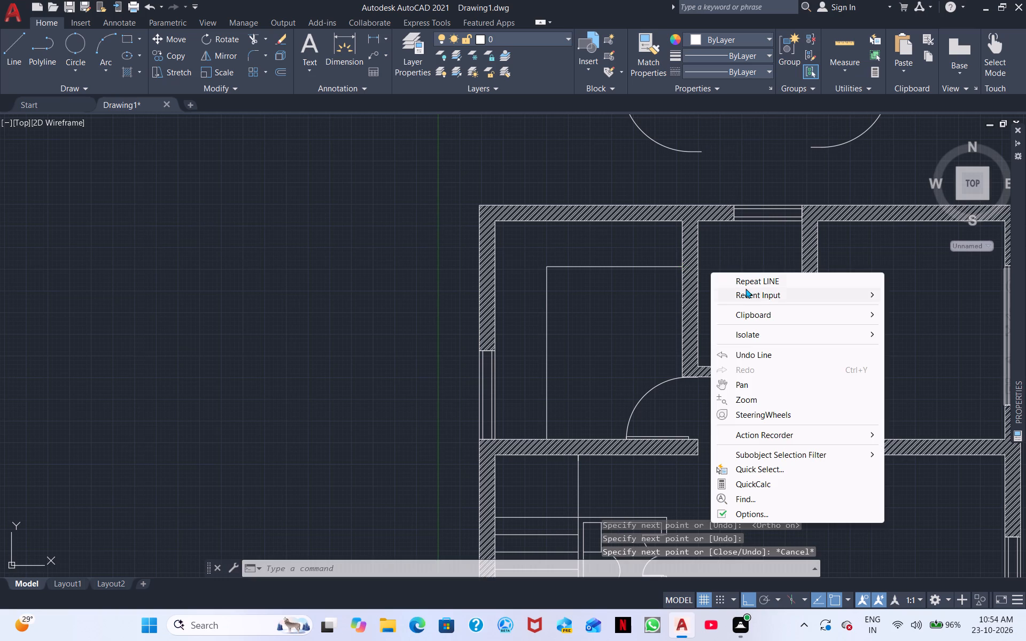
{"action": "left_click", "coordinate": [748, 284]}
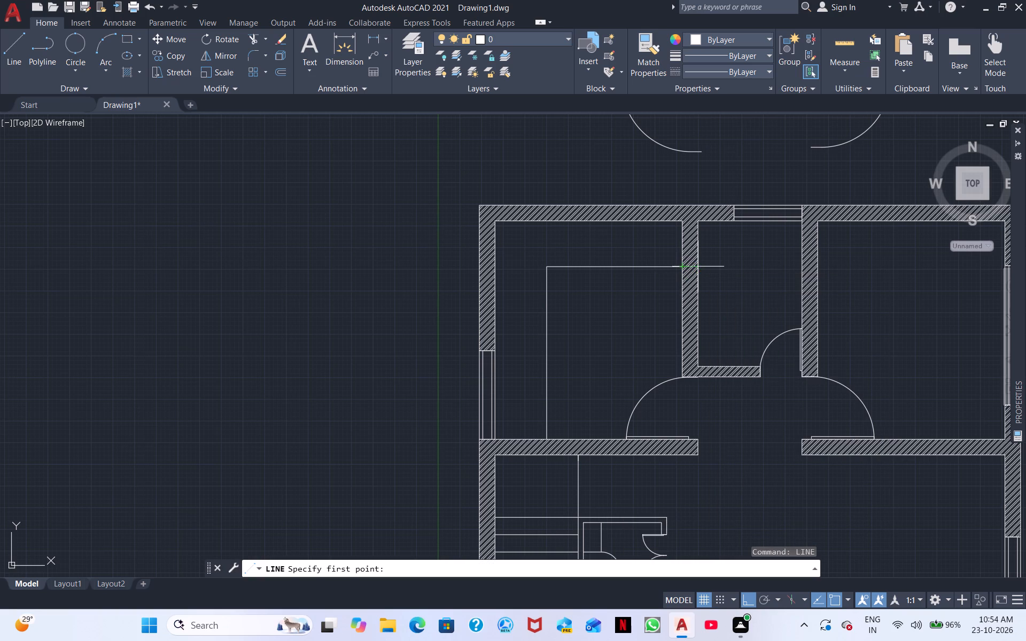
{"action": "scroll", "coordinate": [701, 264], "scroll_direction": "up", "scroll_amount": 3}
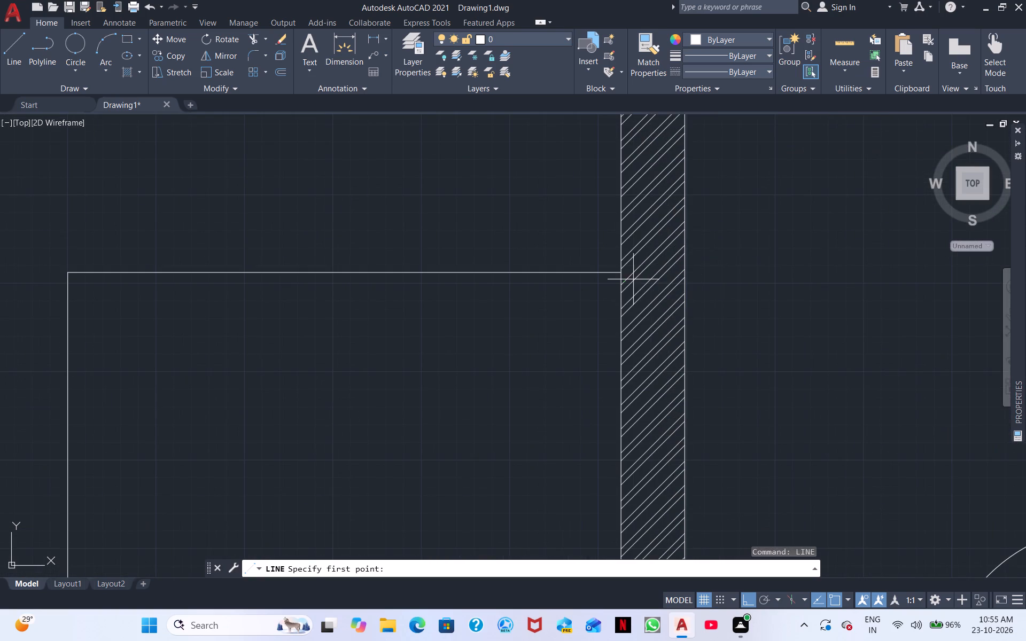
{"action": "left_click", "coordinate": [683, 271]}
{"action": "scroll", "coordinate": [766, 268], "scroll_direction": "down", "scroll_amount": 1}
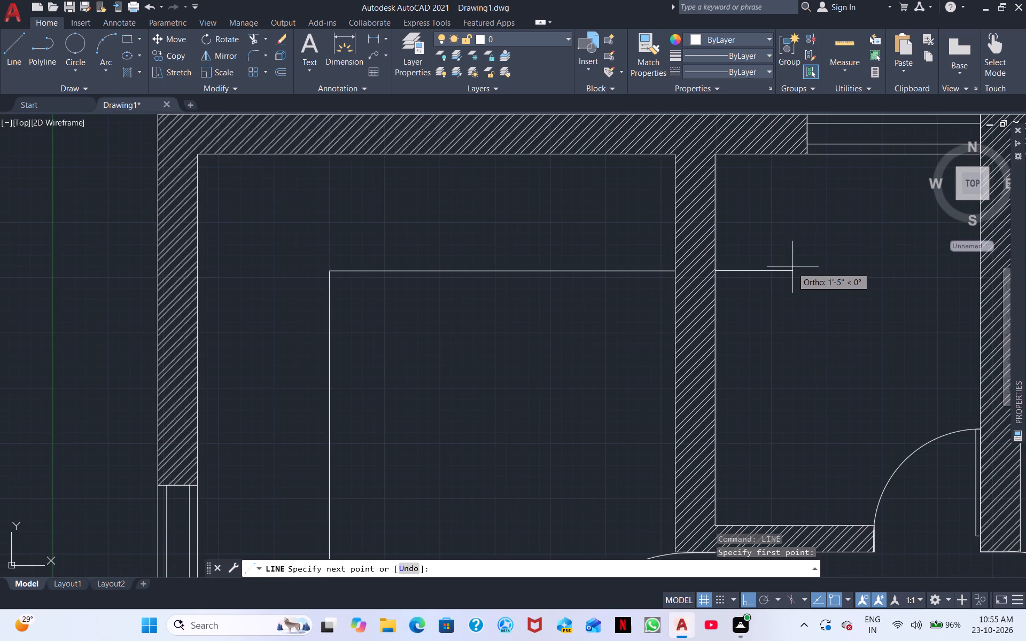
{"action": "scroll", "coordinate": [813, 264], "scroll_direction": "down", "scroll_amount": 1}
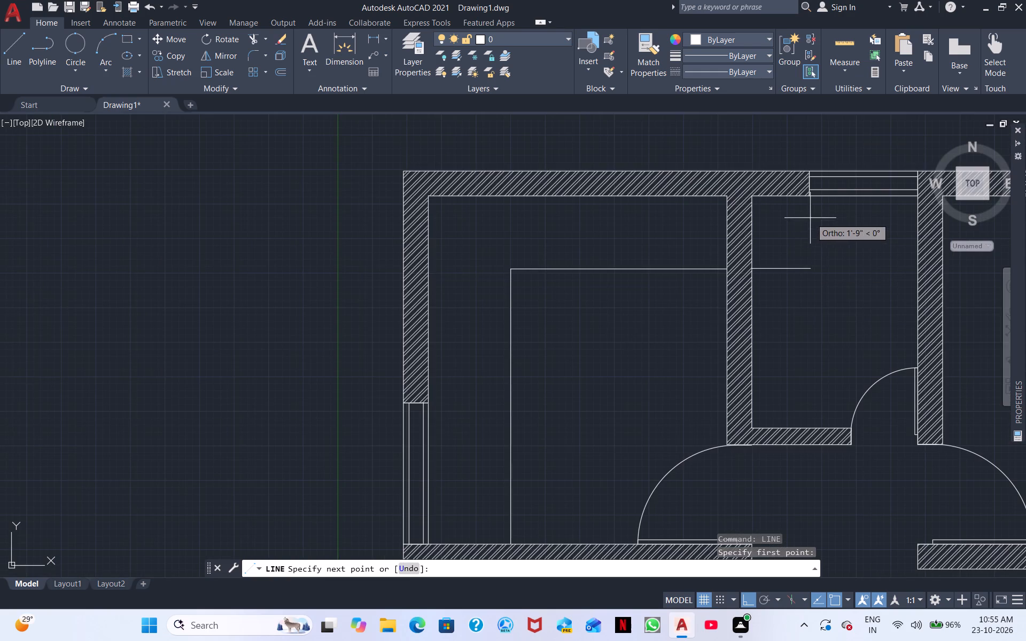
{"action": "left_click", "coordinate": [809, 267]}
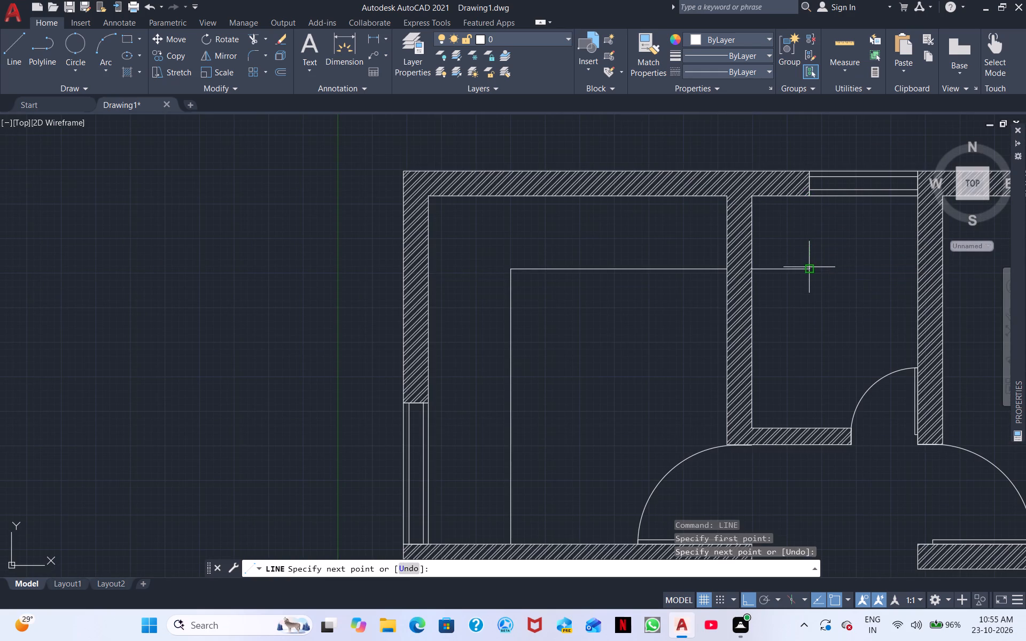
{"action": "left_click", "coordinate": [807, 197]}
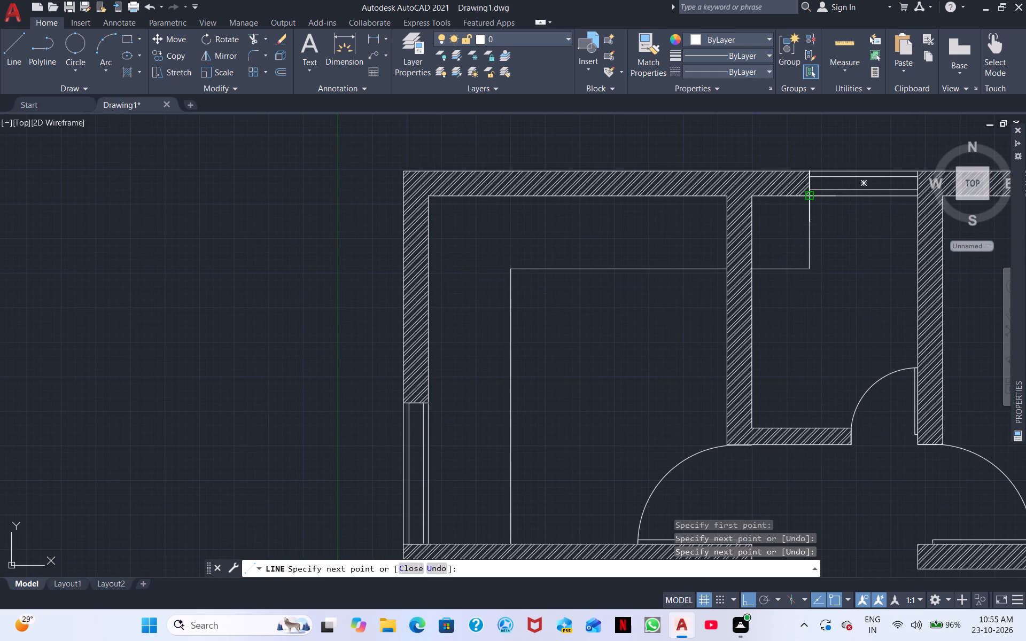
{"action": "key", "text": "Escape"}
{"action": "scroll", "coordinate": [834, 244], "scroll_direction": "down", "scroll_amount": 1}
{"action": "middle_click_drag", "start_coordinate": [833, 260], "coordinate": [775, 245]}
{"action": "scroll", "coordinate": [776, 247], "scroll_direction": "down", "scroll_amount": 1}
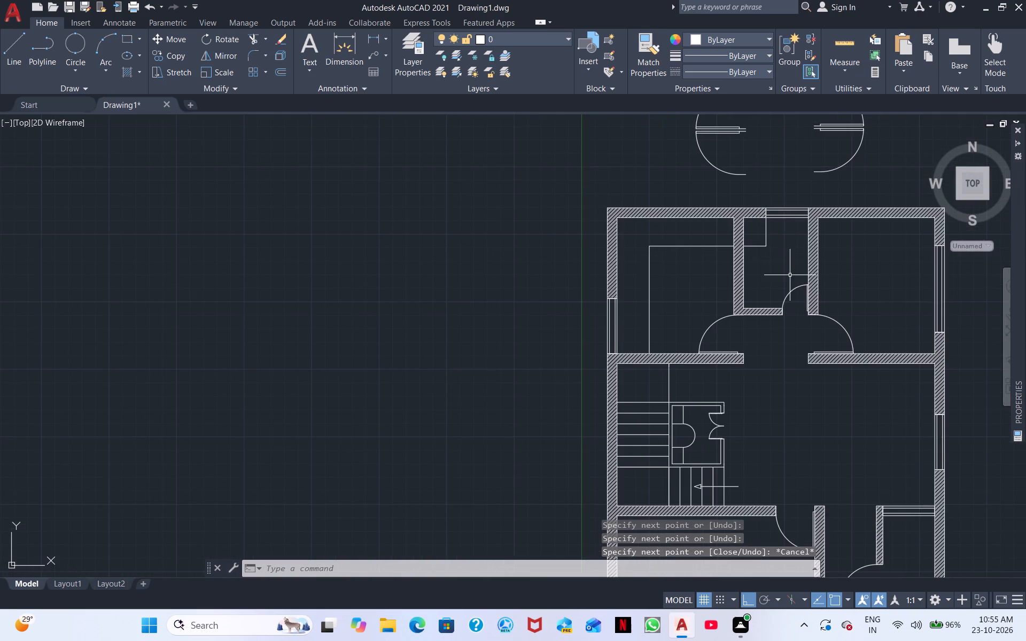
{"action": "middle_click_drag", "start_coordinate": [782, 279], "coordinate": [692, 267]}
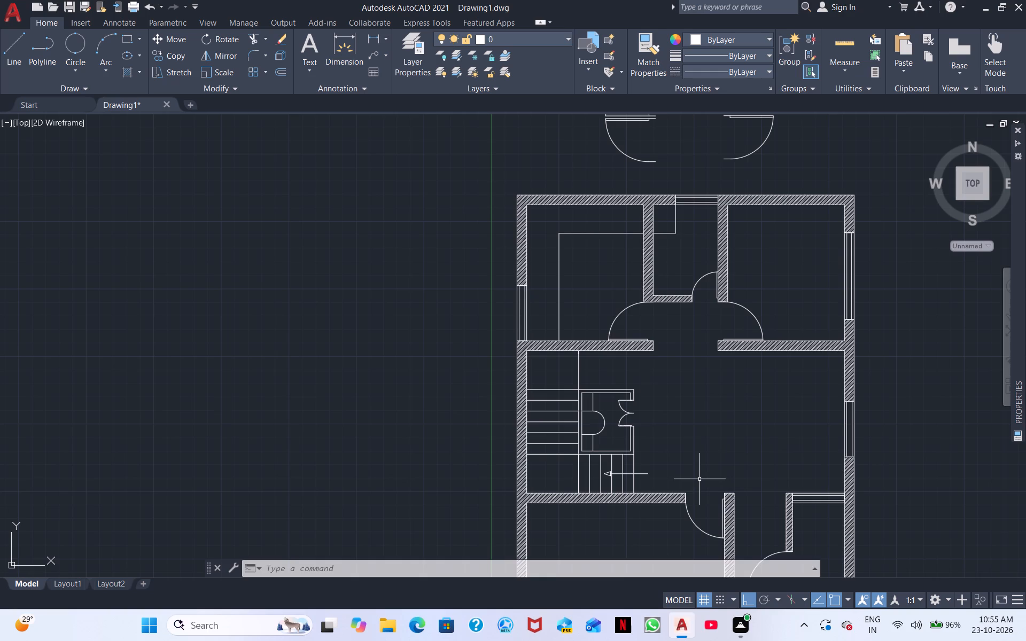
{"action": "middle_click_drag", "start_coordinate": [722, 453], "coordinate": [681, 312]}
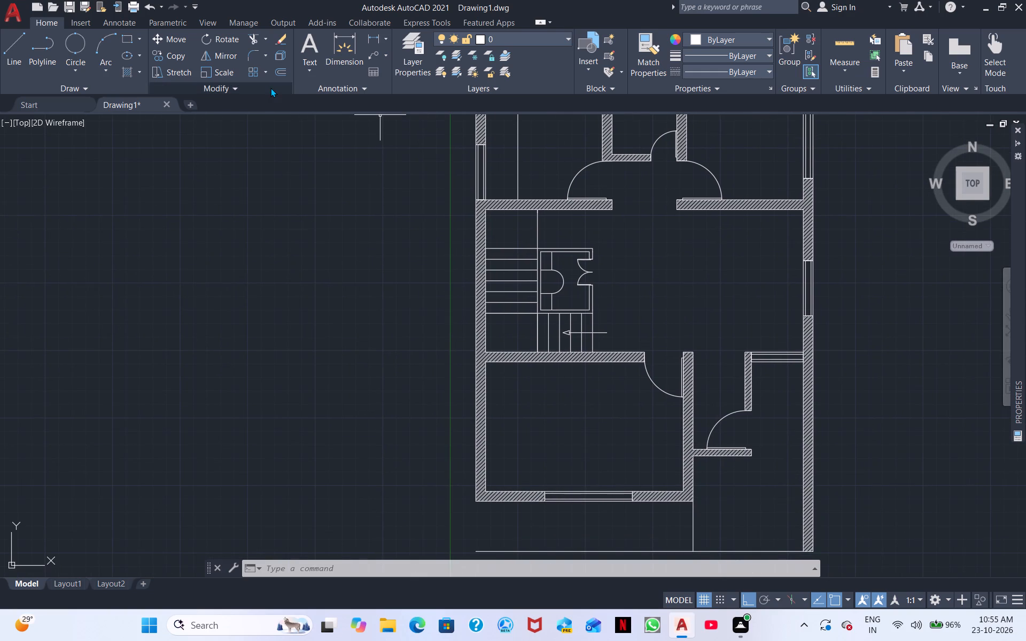
Hatch the walls of the small enclosure beside the stairs and its lower-left corner rectangle with the ANSI32 pattern.
{"action": "left_click", "coordinate": [129, 71]}
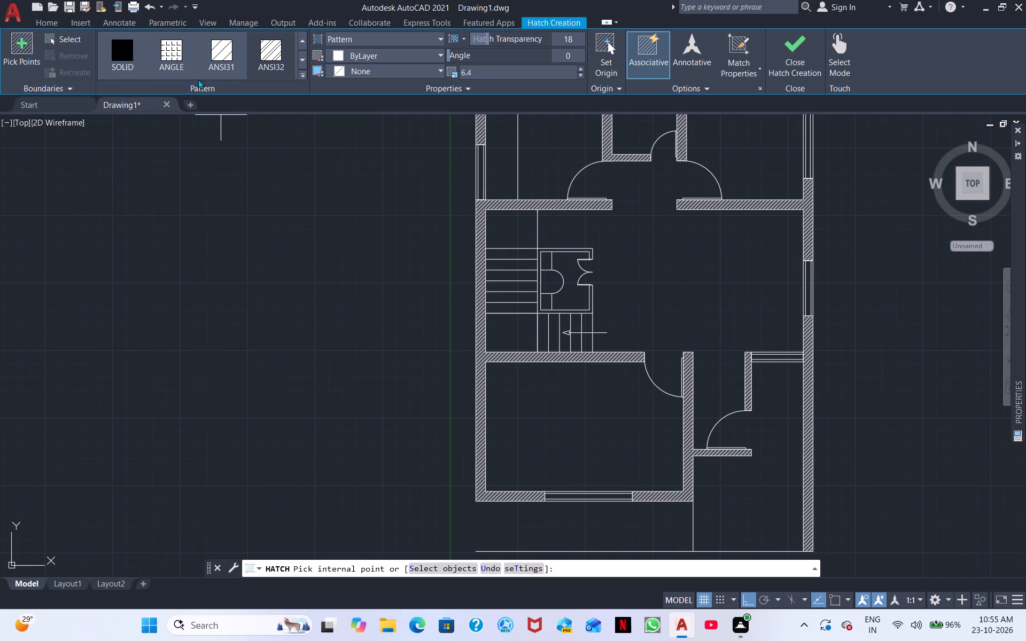
{"action": "left_click", "coordinate": [278, 62]}
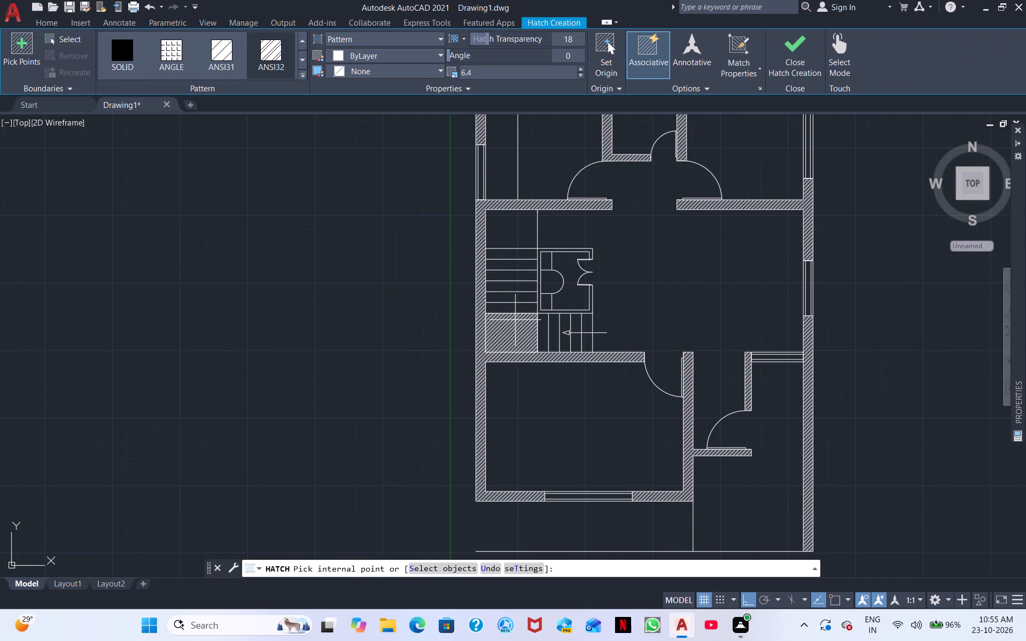
{"action": "scroll", "coordinate": [515, 320], "scroll_direction": "up", "scroll_amount": 1}
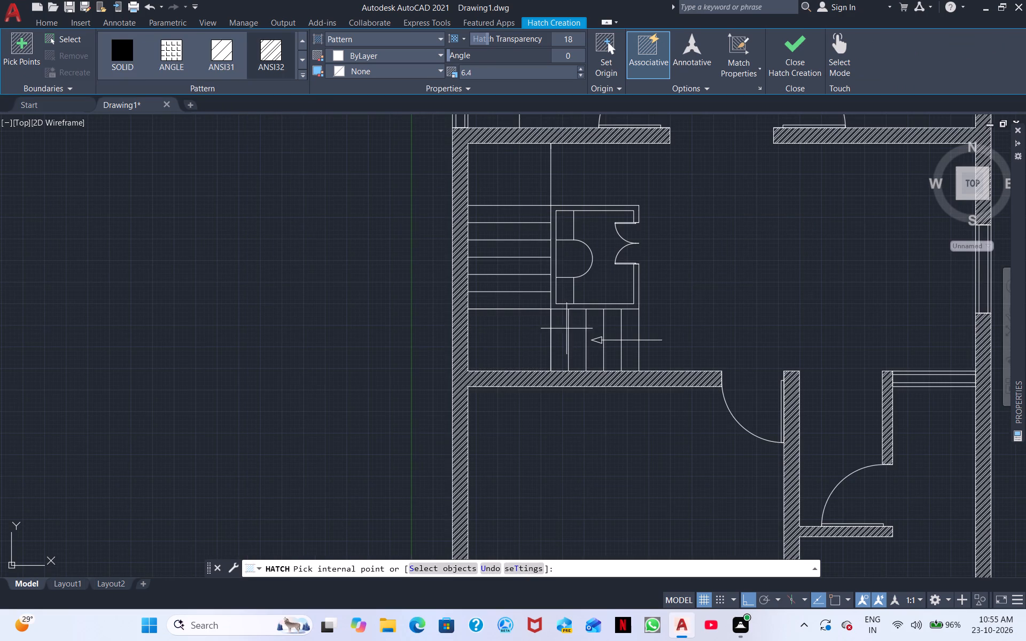
{"action": "left_click", "coordinate": [561, 303]}
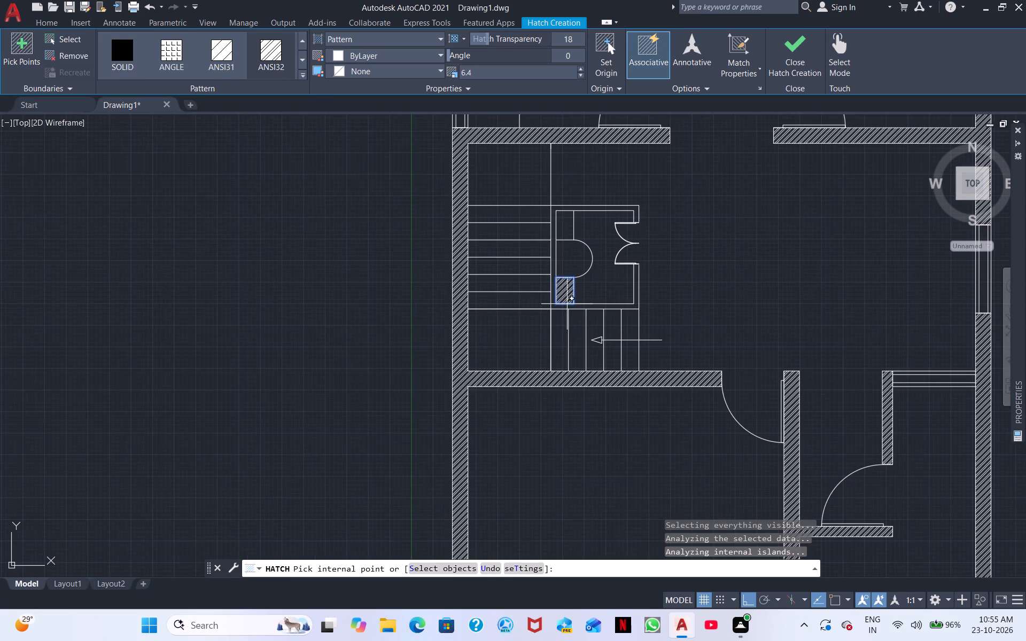
{"action": "scroll", "coordinate": [586, 309], "scroll_direction": "up", "scroll_amount": 3}
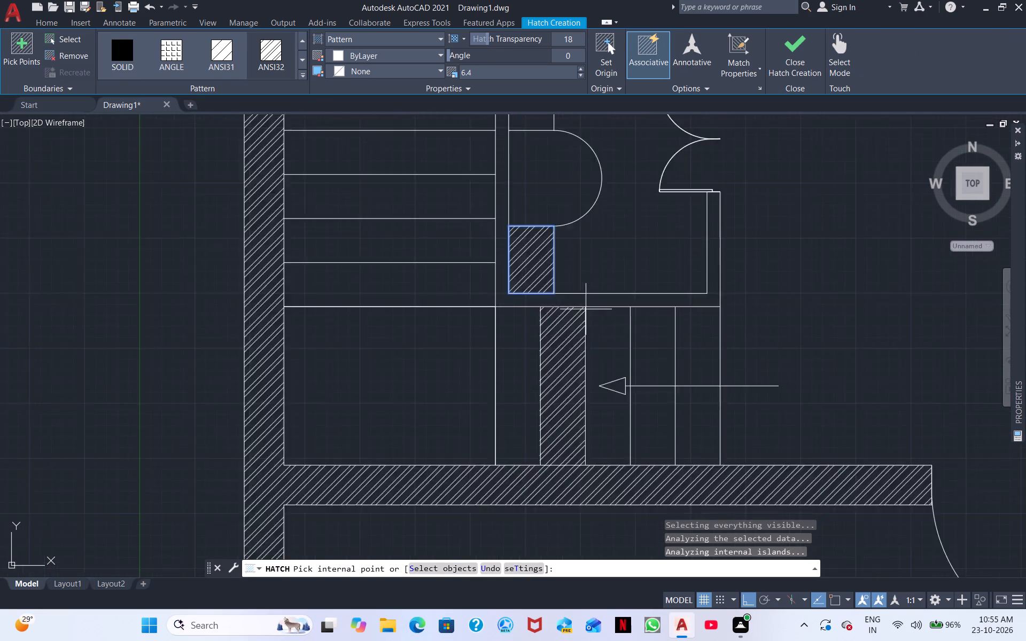
{"action": "left_click", "coordinate": [506, 293]}
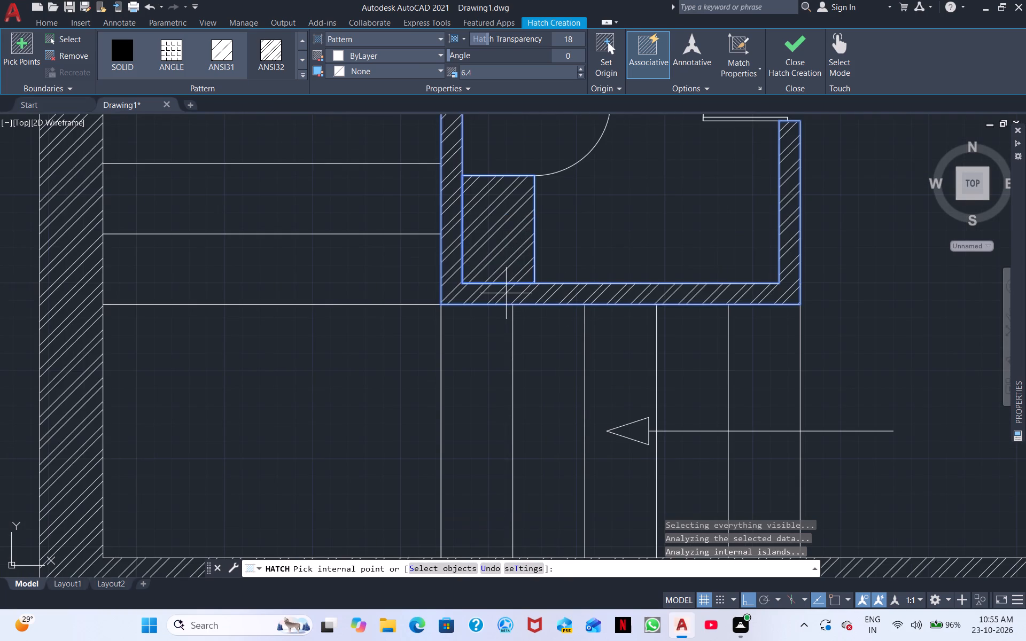
{"action": "scroll", "coordinate": [514, 295], "scroll_direction": "down", "scroll_amount": 1}
{"action": "key", "text": "Escape"}
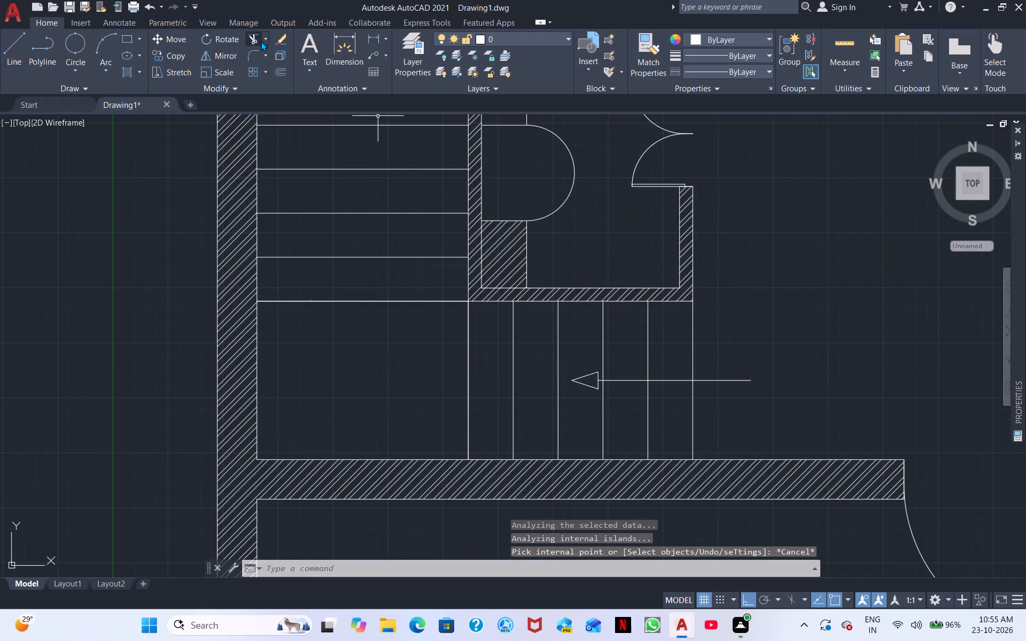
Trim the hatch out of the lower-left corner rectangle inside the small enclosure, leaving only its walls hatched.
{"action": "left_click", "coordinate": [258, 42]}
{"action": "left_click", "coordinate": [504, 250]}
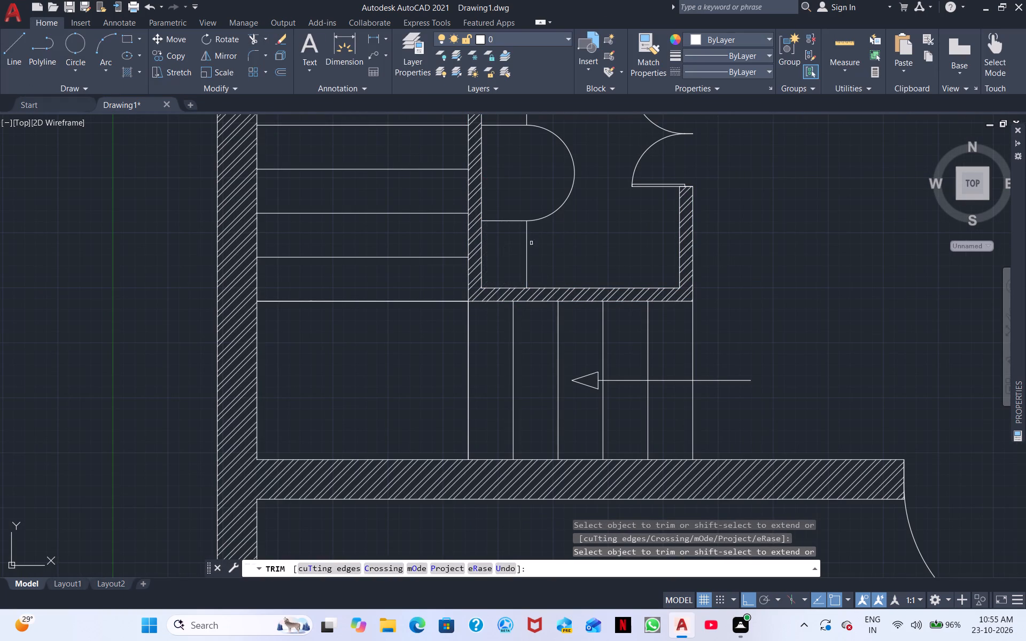
{"action": "scroll", "coordinate": [534, 243], "scroll_direction": "down", "scroll_amount": 2}
{"action": "key", "text": "Escape"}
{"action": "scroll", "coordinate": [632, 247], "scroll_direction": "down", "scroll_amount": 1}
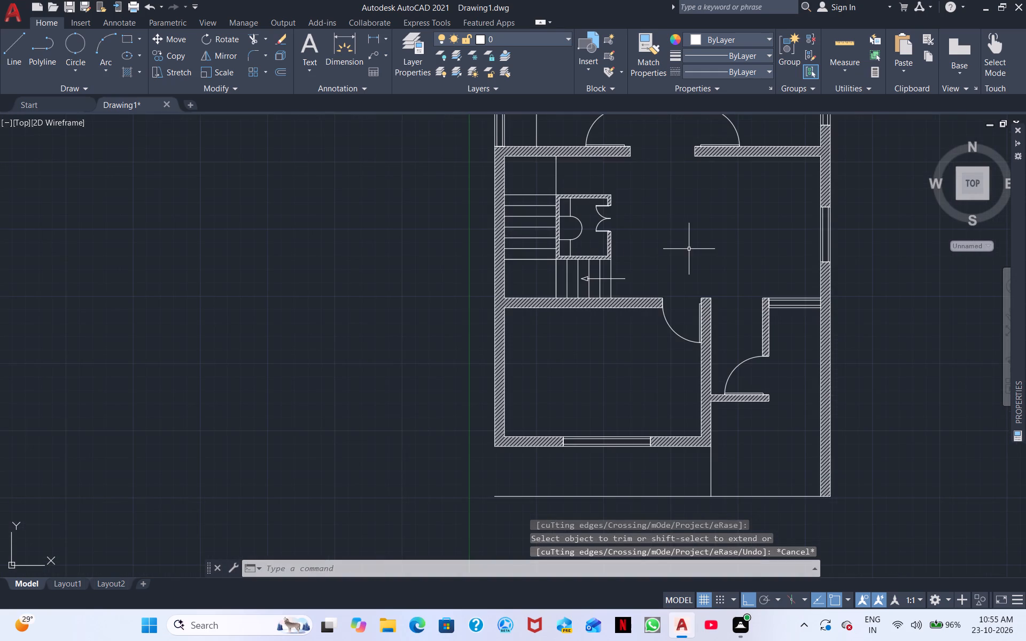
Save the drawing in Documents under the file name 30 X 40 SOUTH FACING HOUSE PLAN.
{"action": "middle_click_drag", "start_coordinate": [681, 249], "coordinate": [551, 259]}
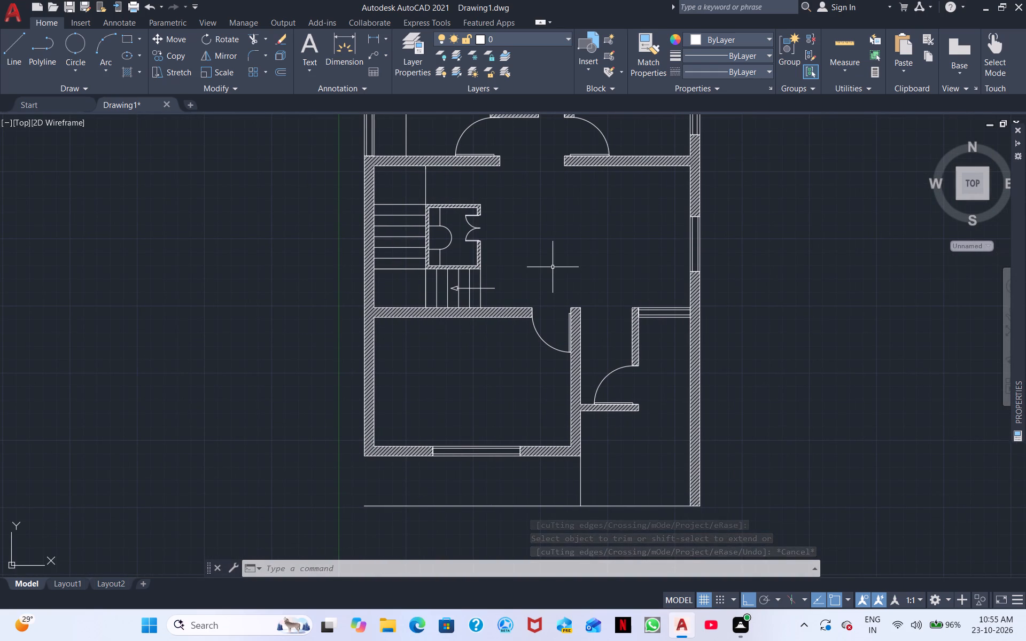
{"action": "key", "text": "ctrl+s"}
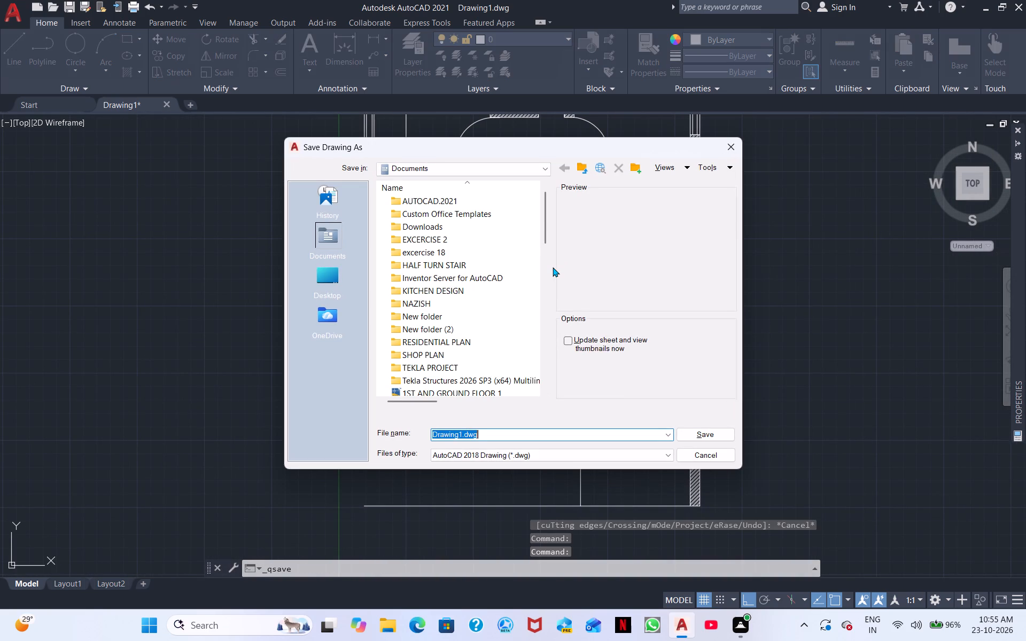
{"action": "key", "text": "BackSpace"}
{"action": "key", "text": "BackSpace"}
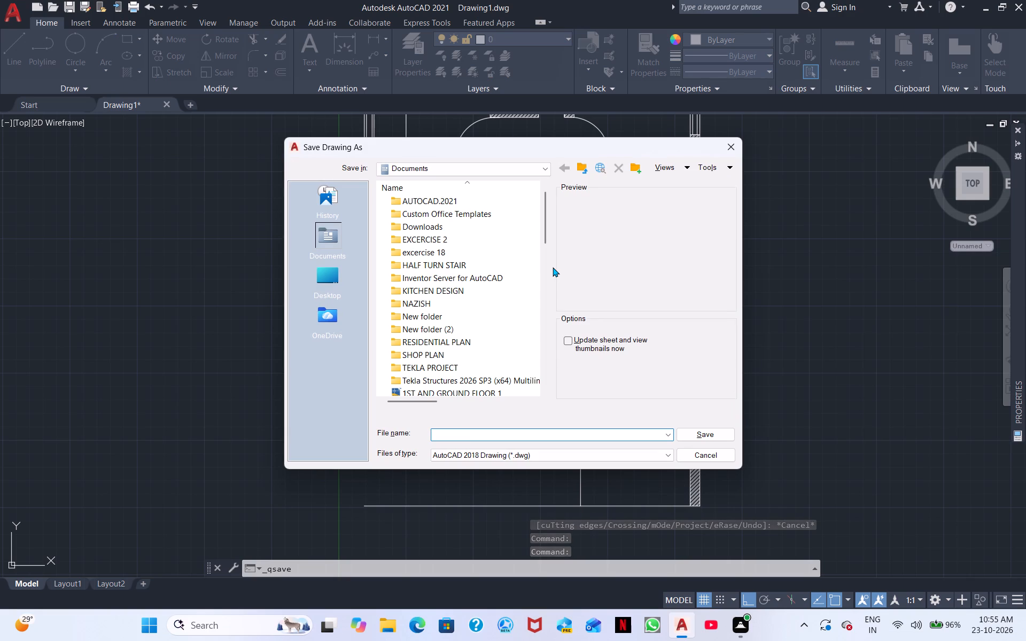
{"action": "type", "text": "30"}
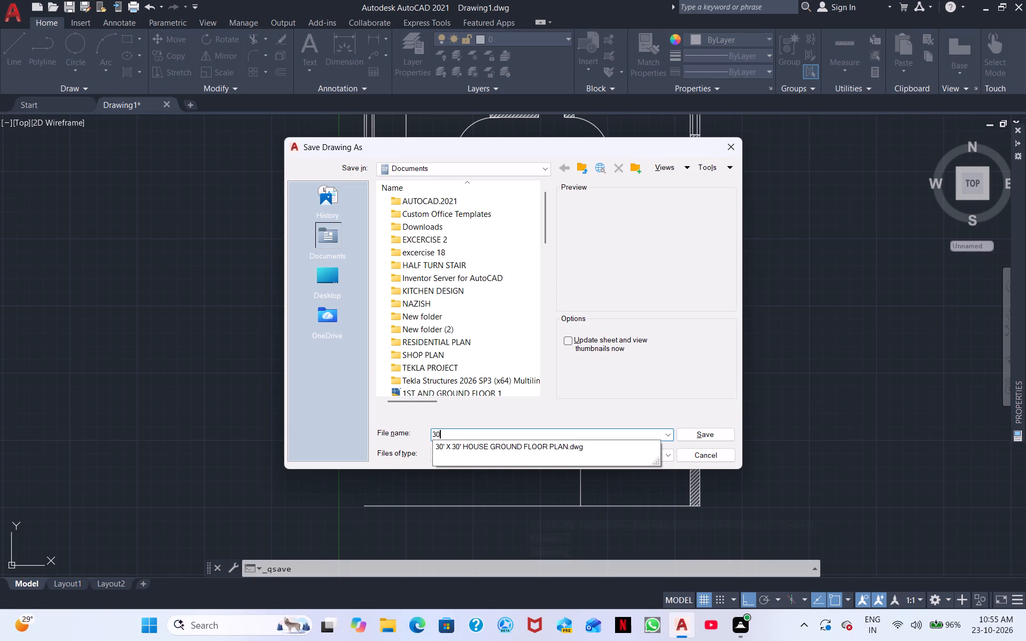
{"action": "key", "text": "space"}
{"action": "type", "text": "X"}
{"action": "key", "text": "space"}
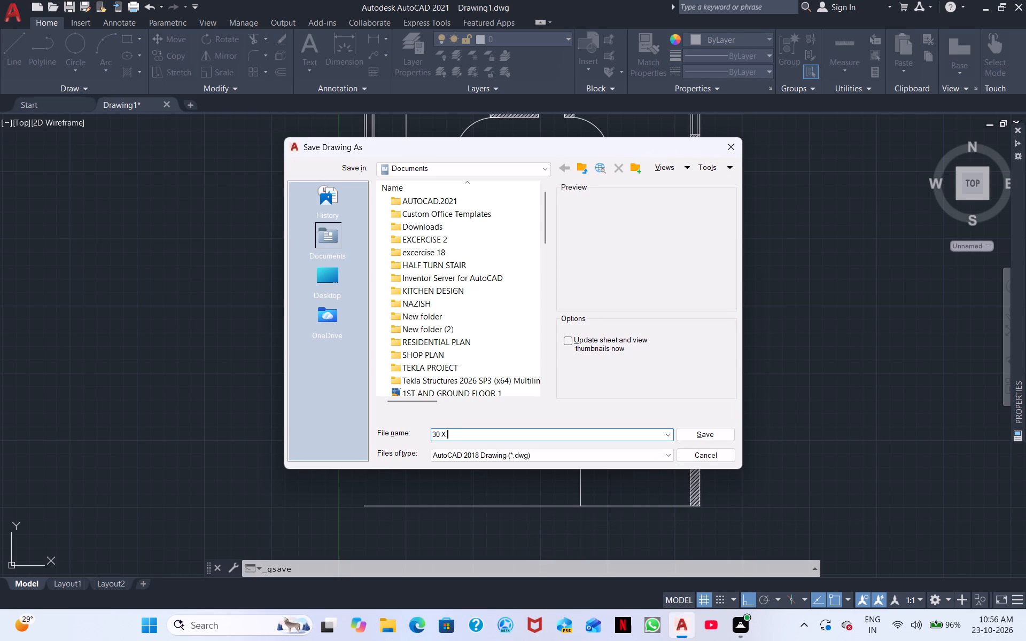
{"action": "type", "text": "40"}
{"action": "key", "text": "space"}
{"action": "type", "text": "HO"}
{"action": "key", "text": "u"}
{"action": "key", "text": "BackSpace"}
{"action": "key", "text": "BackSpace"}
{"action": "key", "text": "BackSpace"}
{"action": "type", "text": "SO"}
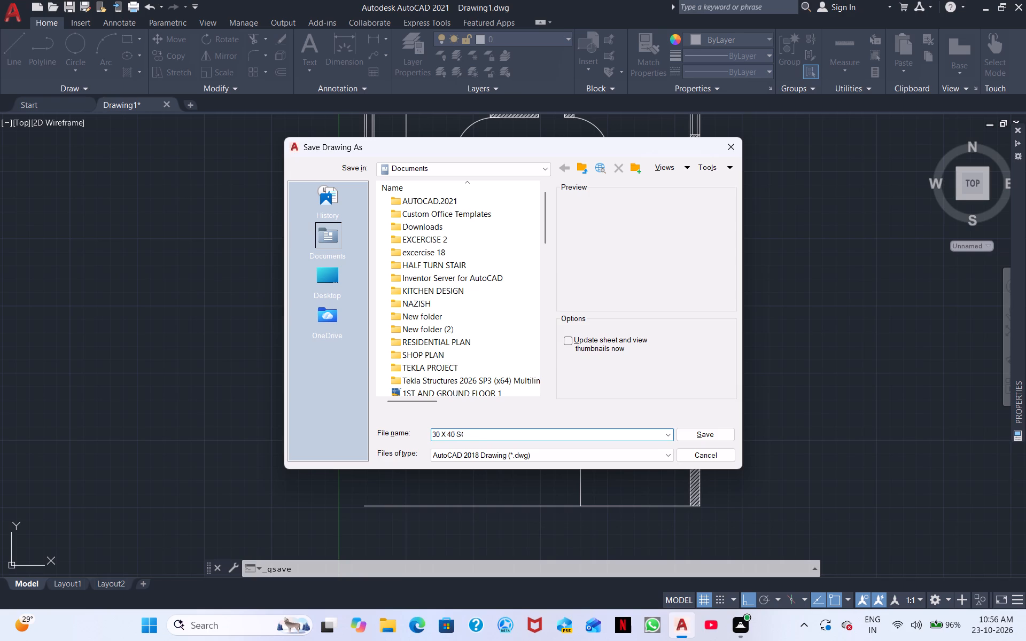
{"action": "type", "text": "UTH"}
{"action": "key", "text": "space"}
{"action": "type", "text": "FACING"}
{"action": "key", "text": "space"}
{"action": "type", "text": "HOU"}
{"action": "type", "text": "SE"}
{"action": "key", "text": "space"}
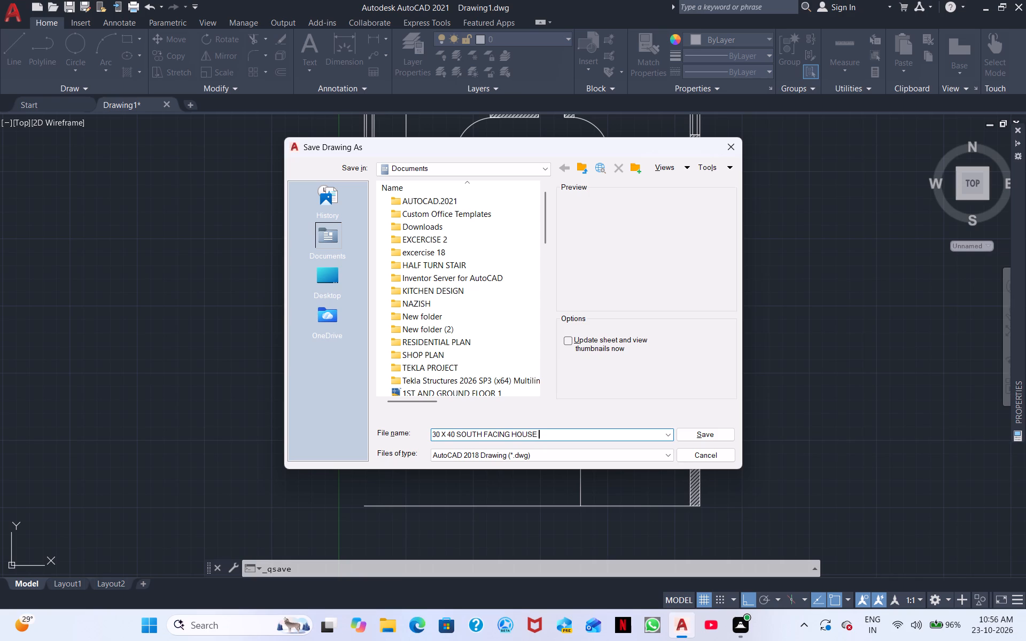
{"action": "type", "text": "PLAN"}
{"action": "left_click", "coordinate": [701, 438]}
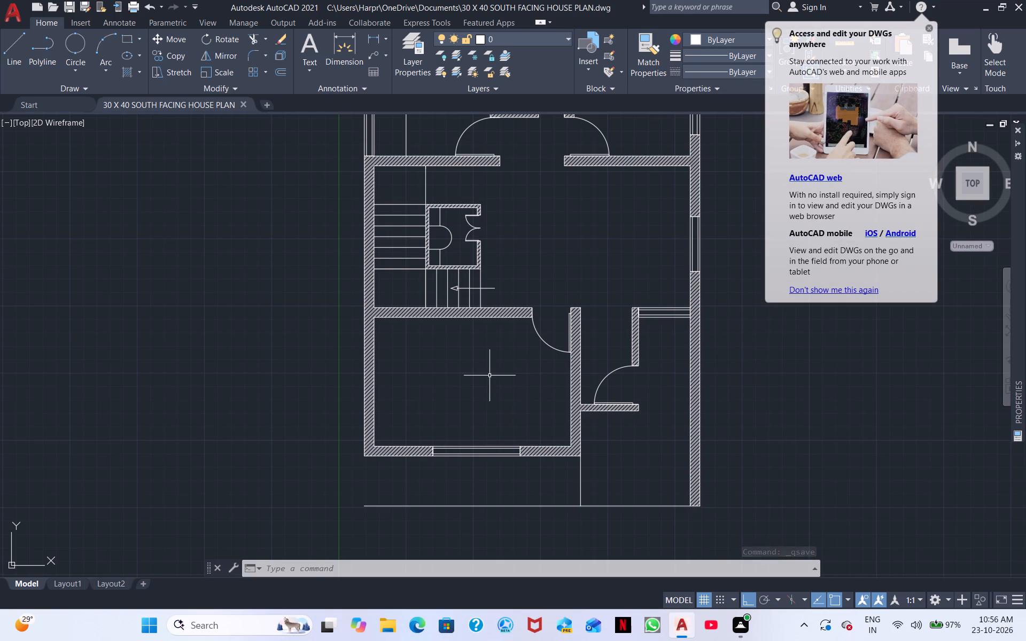
{"action": "left_click", "coordinate": [931, 29]}
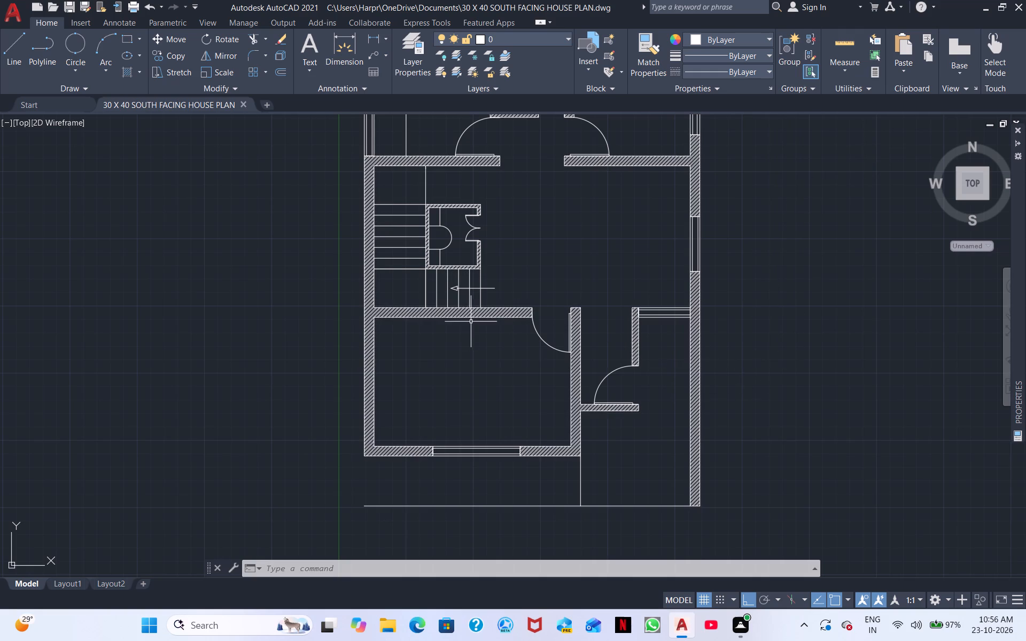
Draw an outline outside the right exterior wall: 3' out level with the small window, down to the front line's level, back to the wall's bottom corner.
{"action": "left_click", "coordinate": [12, 57]}
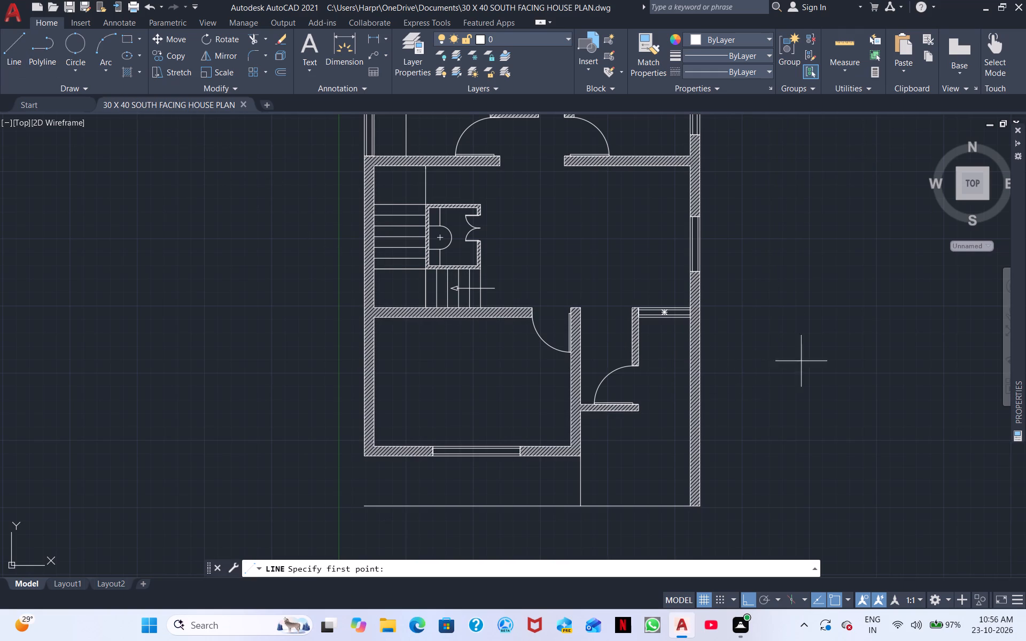
{"action": "scroll", "coordinate": [733, 314], "scroll_direction": "up", "scroll_amount": 1}
{"action": "middle_click_drag", "start_coordinate": [749, 348], "coordinate": [748, 347]}
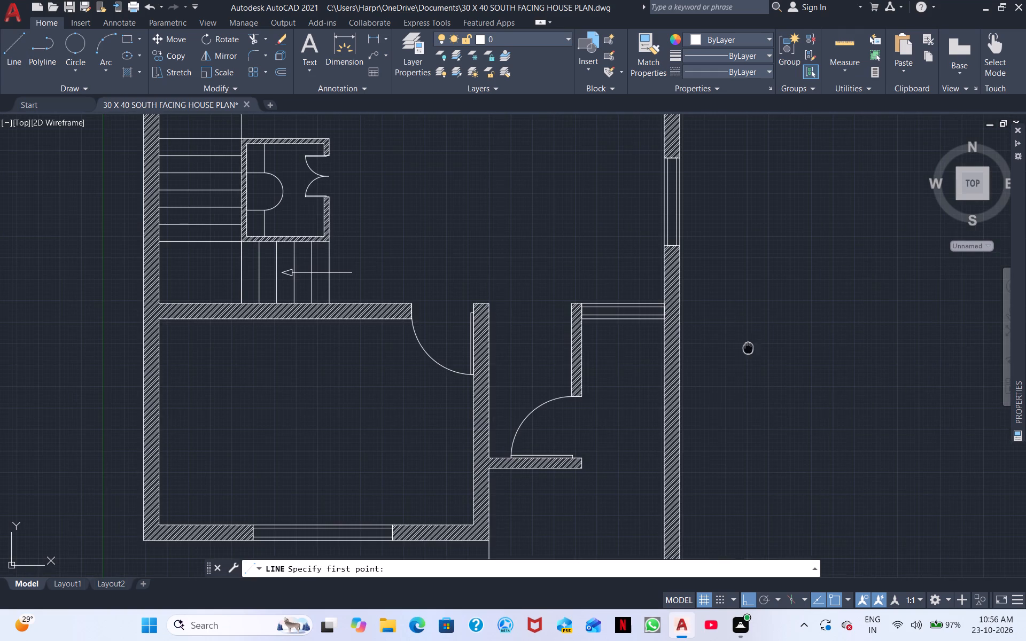
{"action": "middle_click_drag", "start_coordinate": [748, 347], "coordinate": [608, 294]}
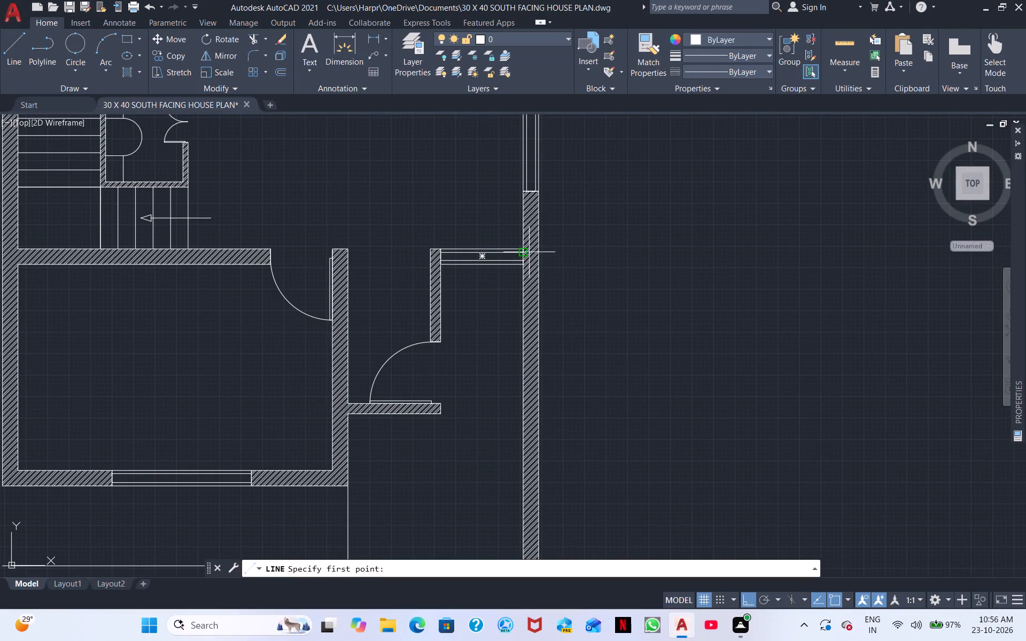
{"action": "scroll", "coordinate": [543, 255], "scroll_direction": "up", "scroll_amount": 4}
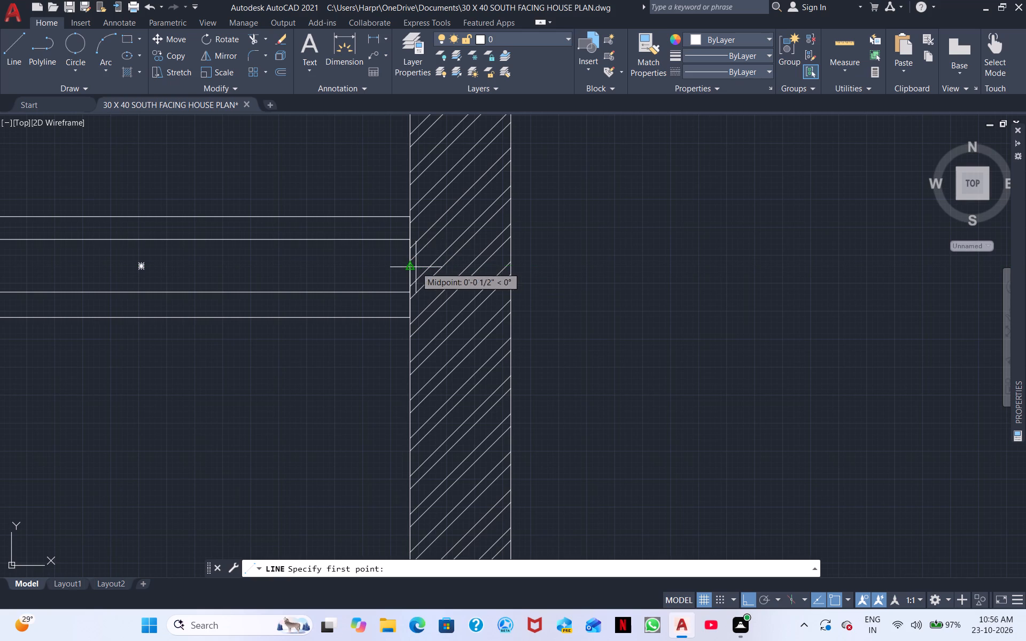
{"action": "left_click", "coordinate": [493, 267]}
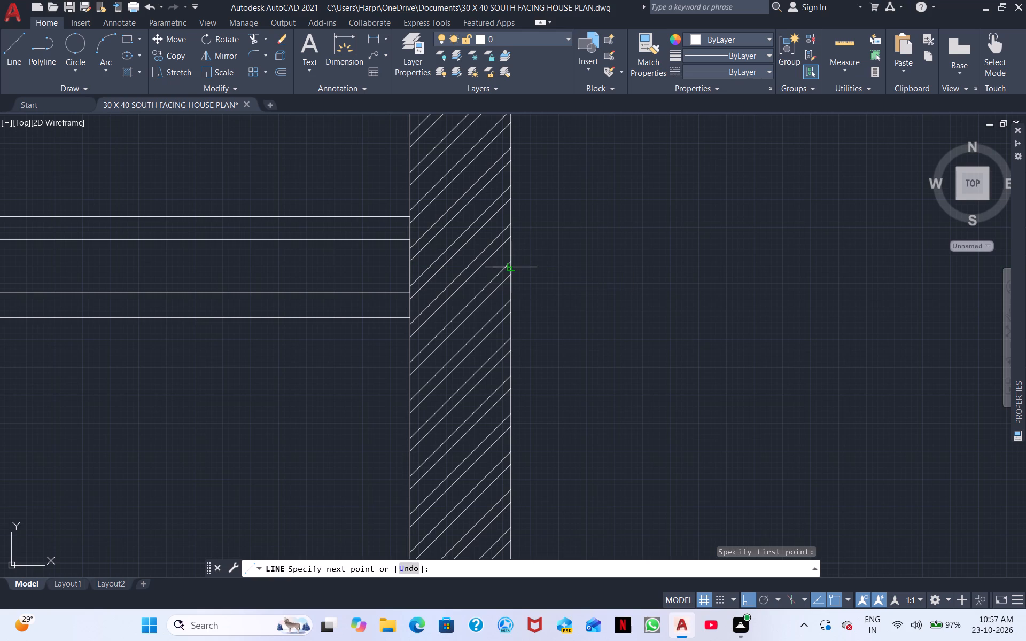
{"action": "left_click", "coordinate": [513, 269]}
{"action": "scroll", "coordinate": [651, 270], "scroll_direction": "down", "scroll_amount": 2}
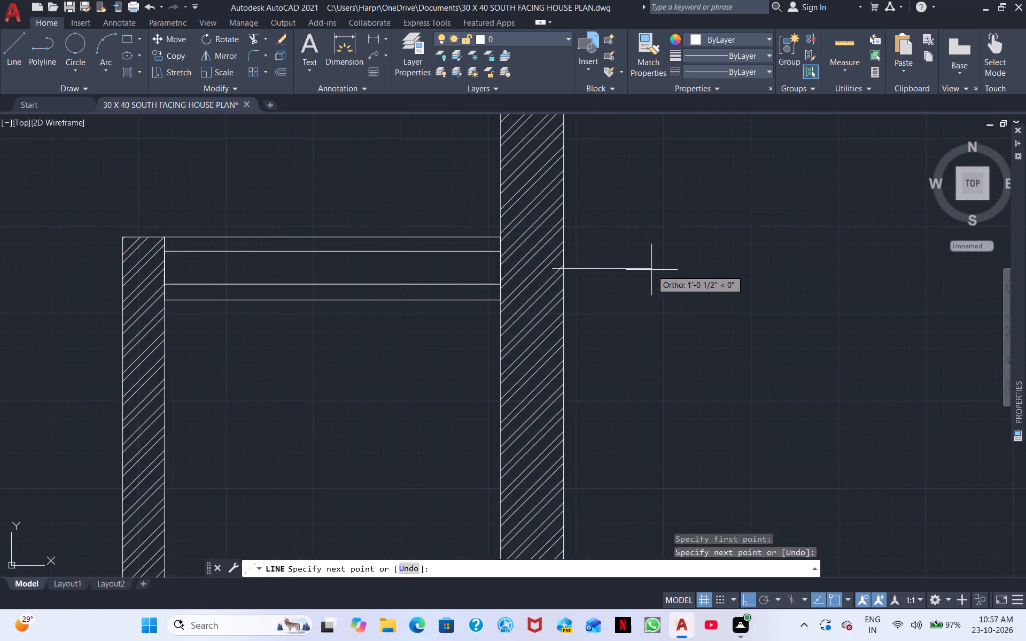
{"action": "scroll", "coordinate": [651, 270], "scroll_direction": "down", "scroll_amount": 4}
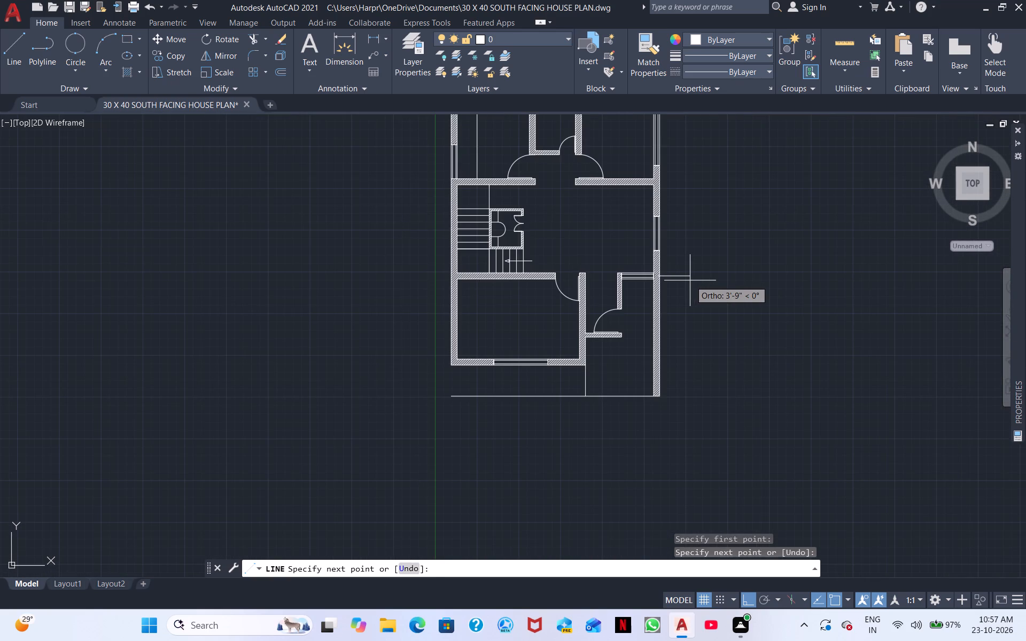
{"action": "type", "text": "3'"}
{"action": "key", "text": "Return"}
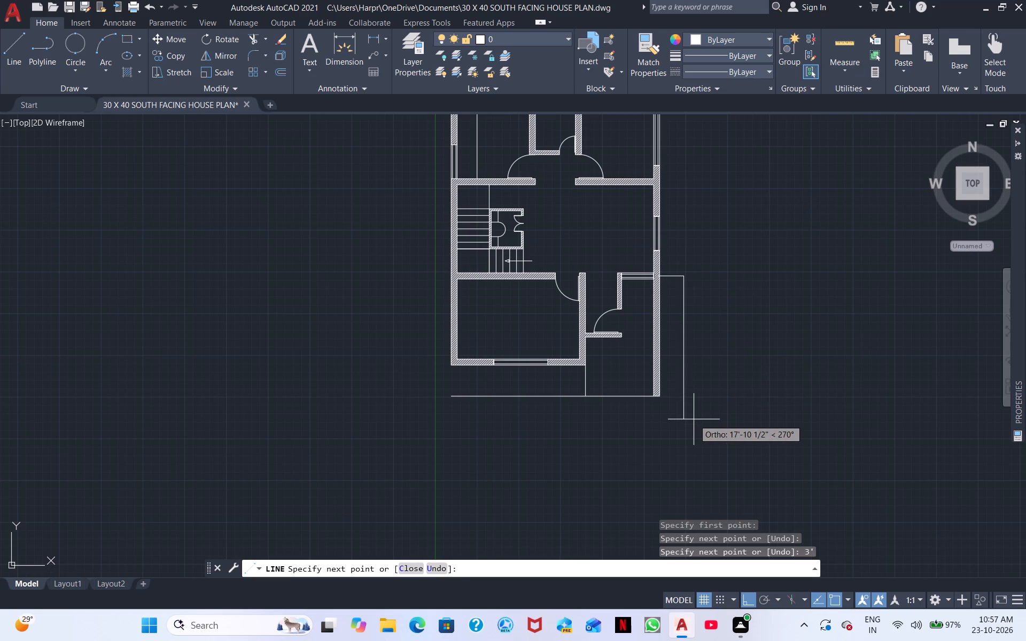
{"action": "scroll", "coordinate": [694, 419], "scroll_direction": "up", "scroll_amount": 3}
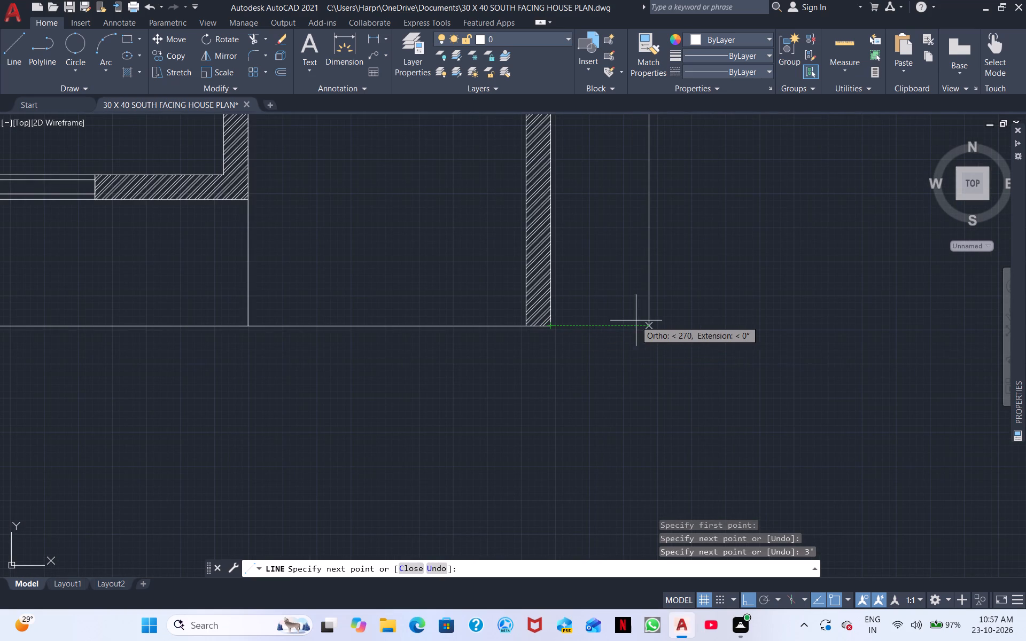
{"action": "left_click", "coordinate": [649, 325]}
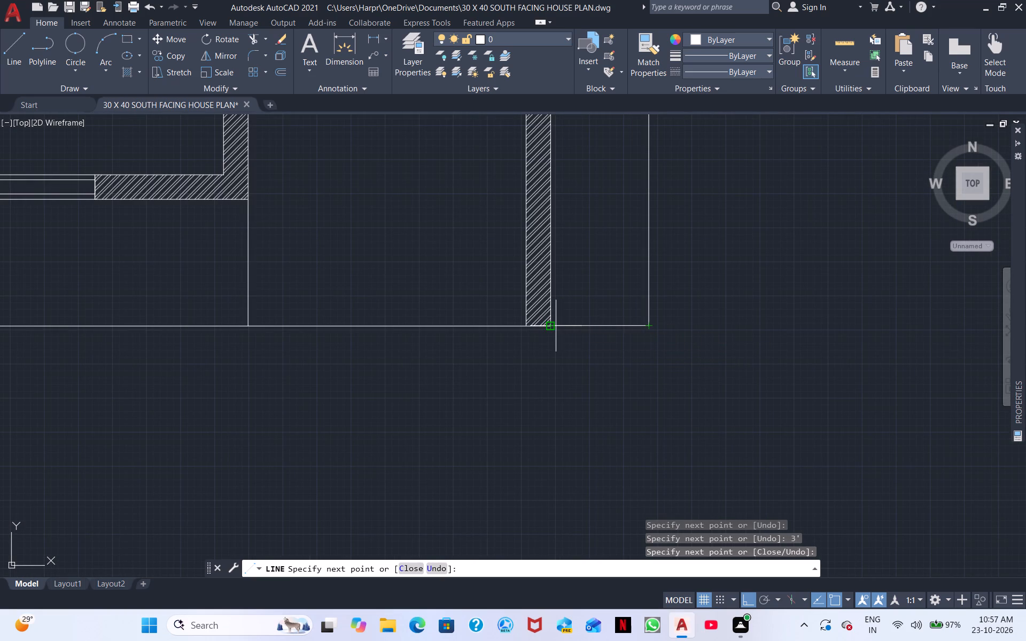
{"action": "left_click", "coordinate": [556, 326]}
{"action": "key", "text": "Escape"}
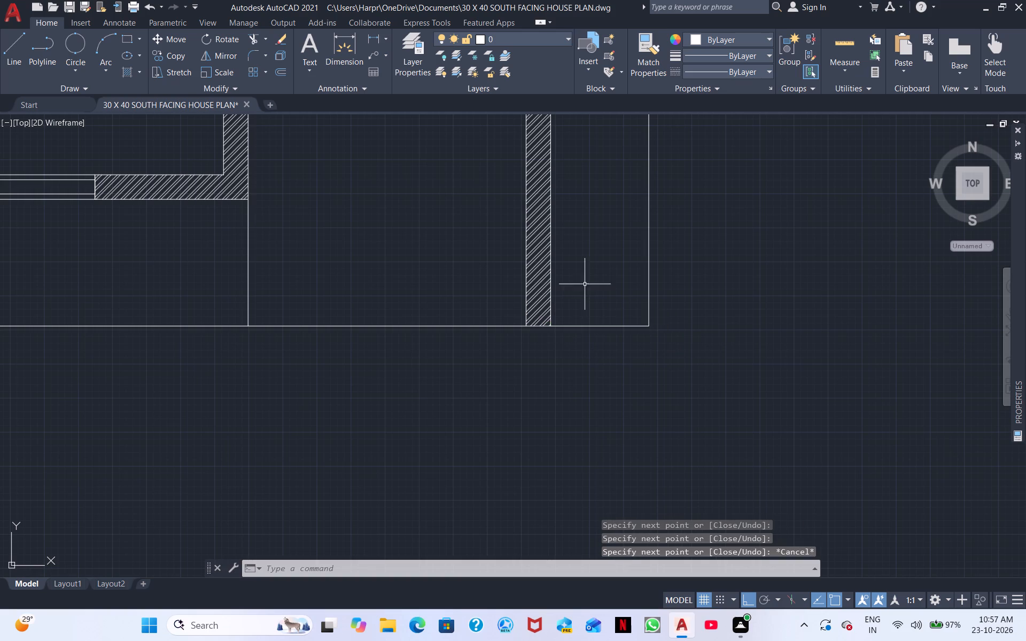
Erase the short line stub inside the hatched right exterior wall at the top of the new side outline.
{"action": "scroll", "coordinate": [573, 257], "scroll_direction": "down", "scroll_amount": 1}
{"action": "middle_click_drag", "start_coordinate": [588, 190], "coordinate": [498, 448]}
{"action": "scroll", "coordinate": [586, 193], "scroll_direction": "down", "scroll_amount": 1}
{"action": "scroll", "coordinate": [482, 317], "scroll_direction": "up", "scroll_amount": 4}
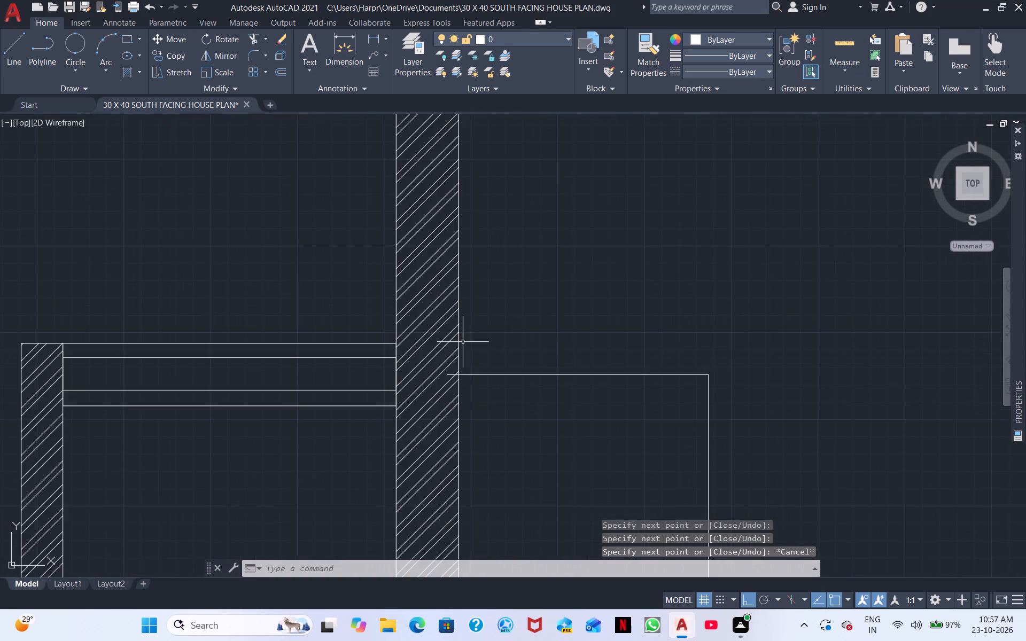
{"action": "scroll", "coordinate": [463, 342], "scroll_direction": "up", "scroll_amount": 3}
{"action": "left_click", "coordinate": [407, 470]}
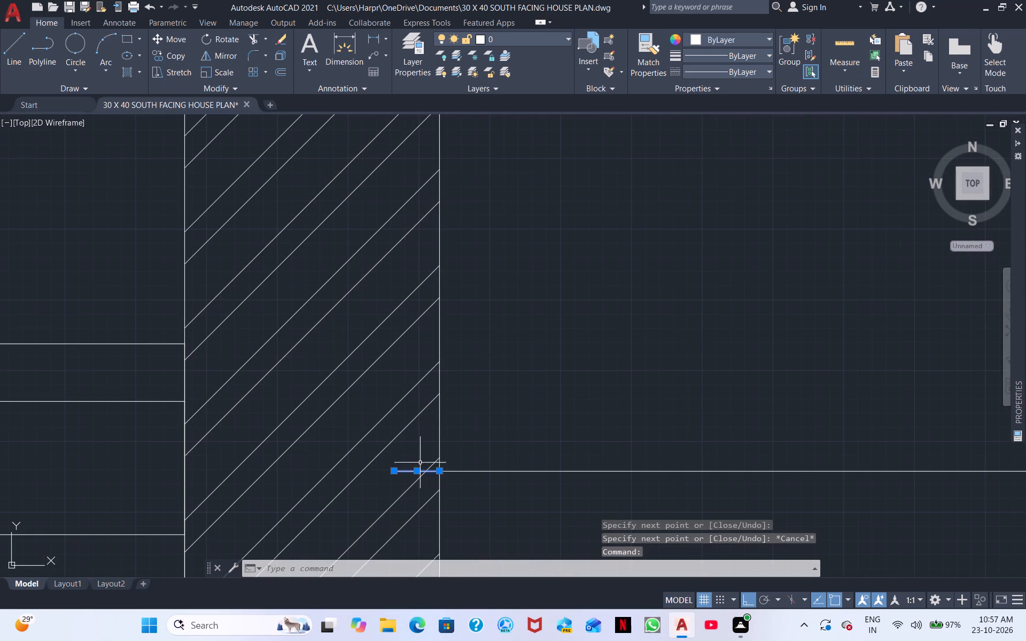
{"action": "right_click", "coordinate": [552, 388]}
{"action": "left_click", "coordinate": [586, 138]}
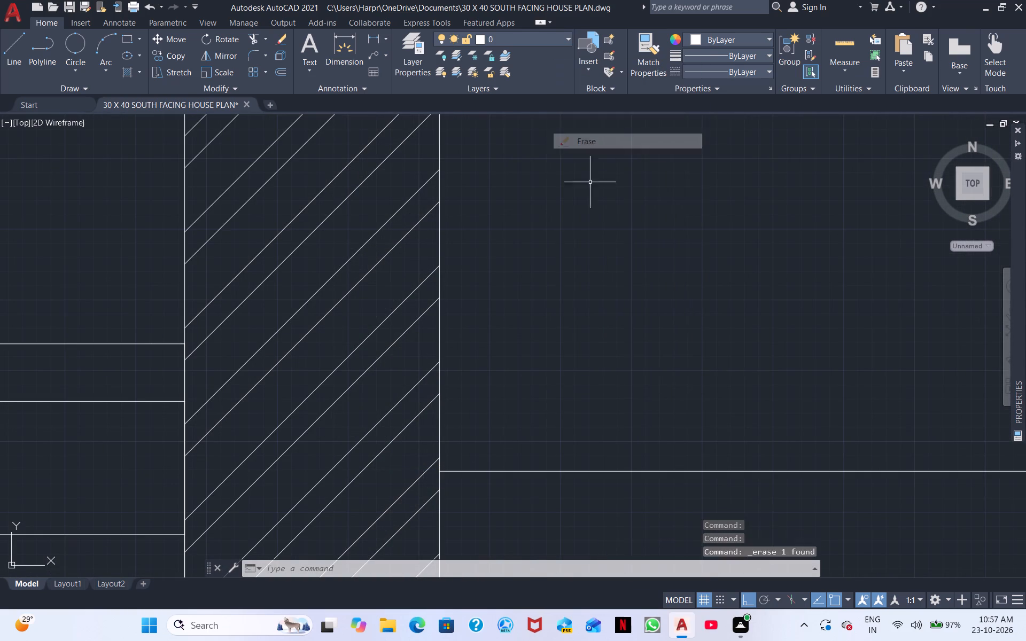
Copy the side outline's top line from its midpoint as an 18-item array fitted down to the outline's bottom line.
{"action": "scroll", "coordinate": [592, 211], "scroll_direction": "down", "scroll_amount": 3}
{"action": "middle_click_drag", "start_coordinate": [673, 334], "coordinate": [558, 105]}
{"action": "scroll", "coordinate": [557, 111], "scroll_direction": "down", "scroll_amount": 1}
{"action": "scroll", "coordinate": [562, 172], "scroll_direction": "down", "scroll_amount": 1}
{"action": "middle_click_drag", "start_coordinate": [556, 254], "coordinate": [547, 342]}
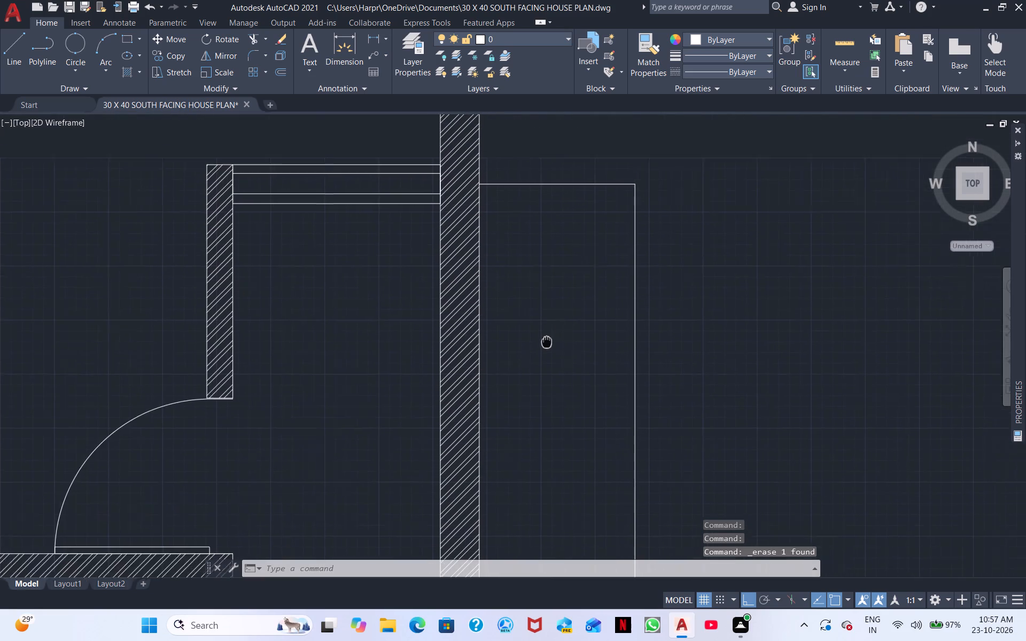
{"action": "middle_click_drag", "start_coordinate": [547, 342], "coordinate": [538, 372]}
{"action": "right_click", "coordinate": [556, 265]}
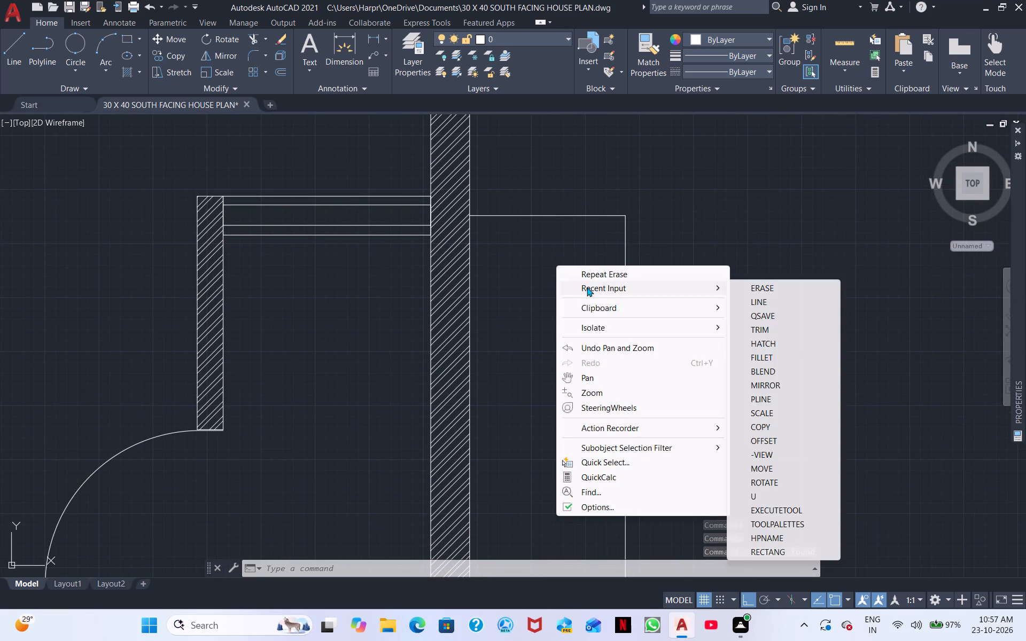
{"action": "left_click", "coordinate": [548, 275]}
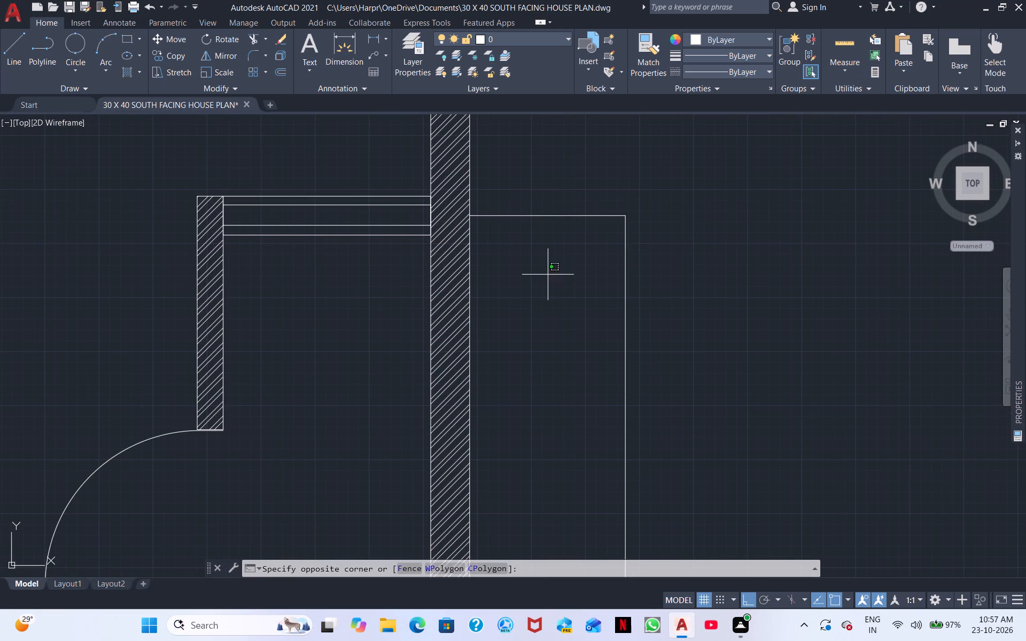
{"action": "left_click_drag", "start_coordinate": [553, 246], "coordinate": [537, 185]}
{"action": "left_click_drag", "start_coordinate": [558, 229], "coordinate": [522, 190]}
{"action": "left_click", "coordinate": [518, 185]}
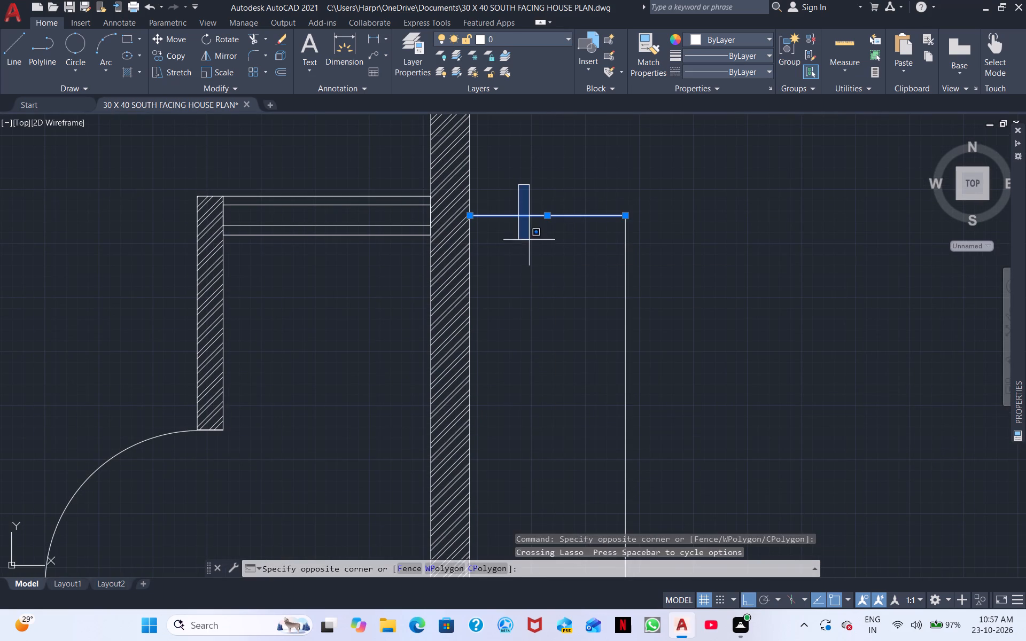
{"action": "right_click", "coordinate": [529, 239]}
{"action": "left_click", "coordinate": [557, 356]}
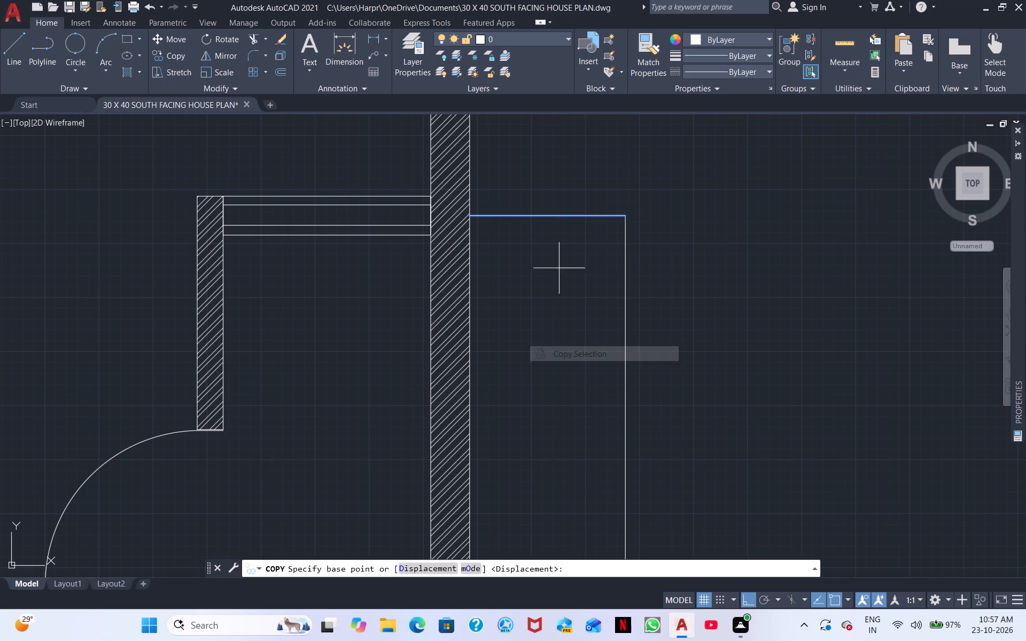
{"action": "left_click", "coordinate": [550, 218]}
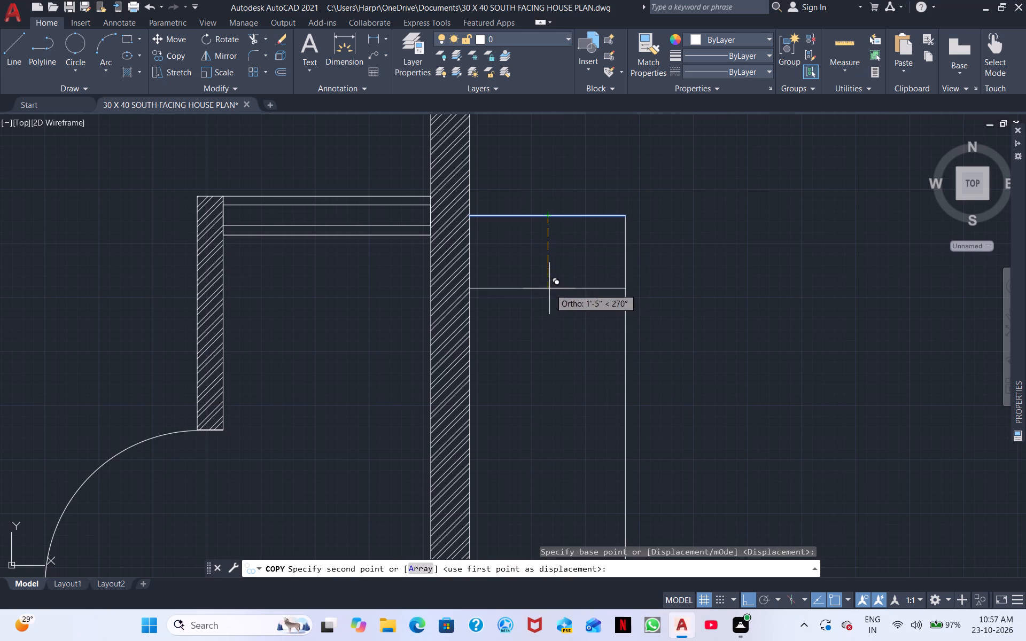
{"action": "left_click", "coordinate": [418, 572]}
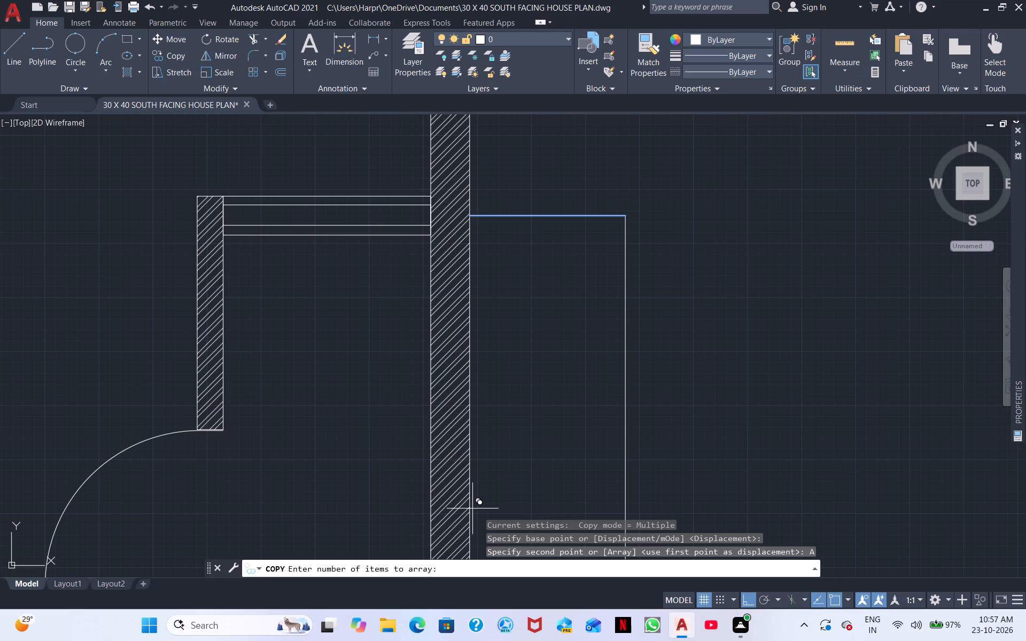
{"action": "type", "text": "18"}
{"action": "key", "text": "Return"}
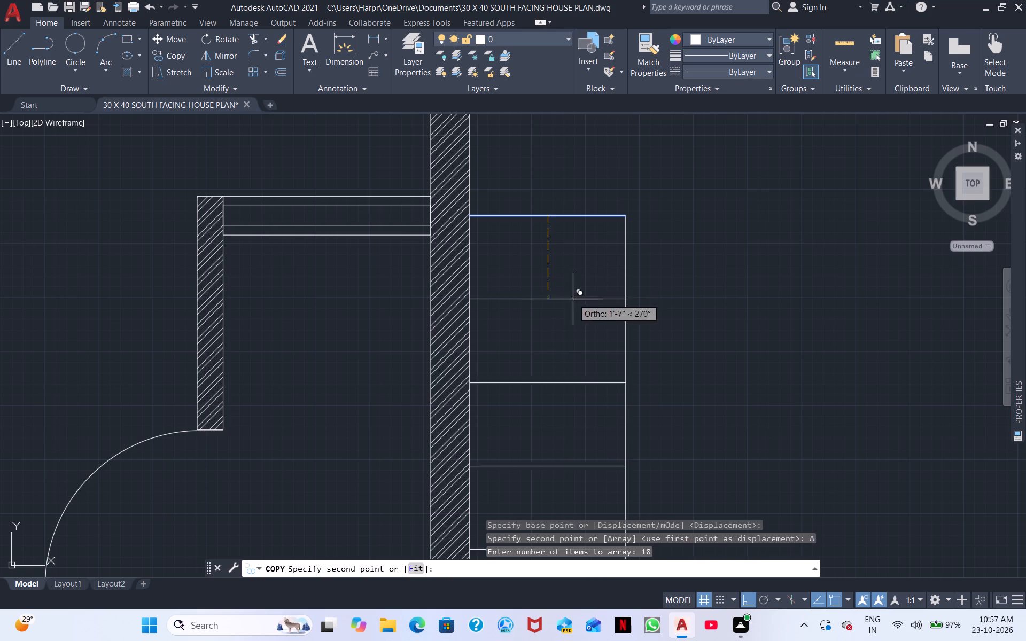
{"action": "left_click", "coordinate": [408, 564]}
{"action": "middle_click_drag", "start_coordinate": [540, 426], "coordinate": [602, 218]}
{"action": "middle_click_drag", "start_coordinate": [629, 362], "coordinate": [639, 40]}
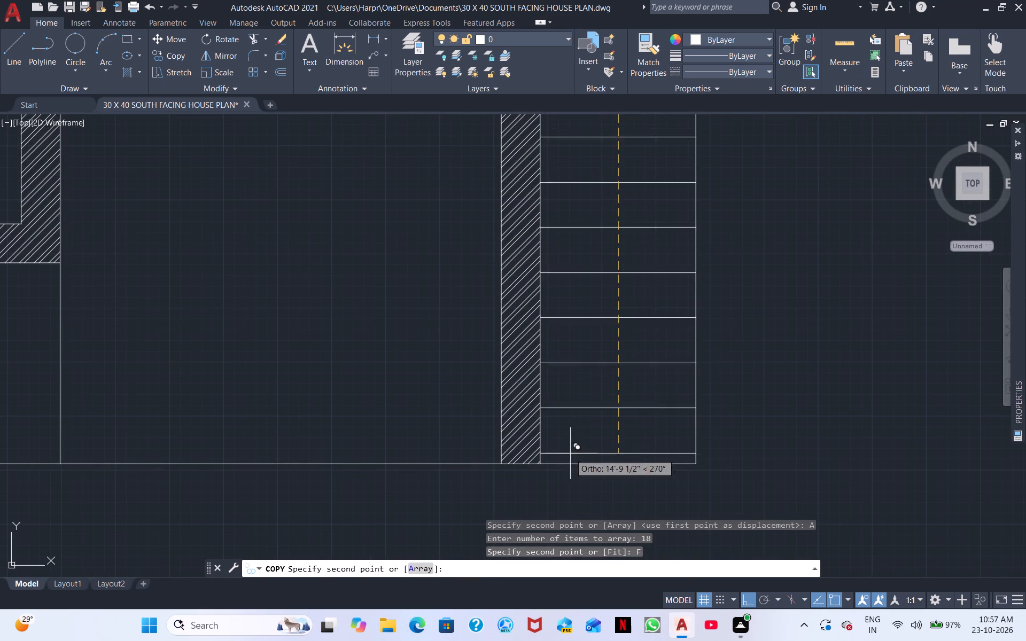
{"action": "left_click", "coordinate": [615, 467]}
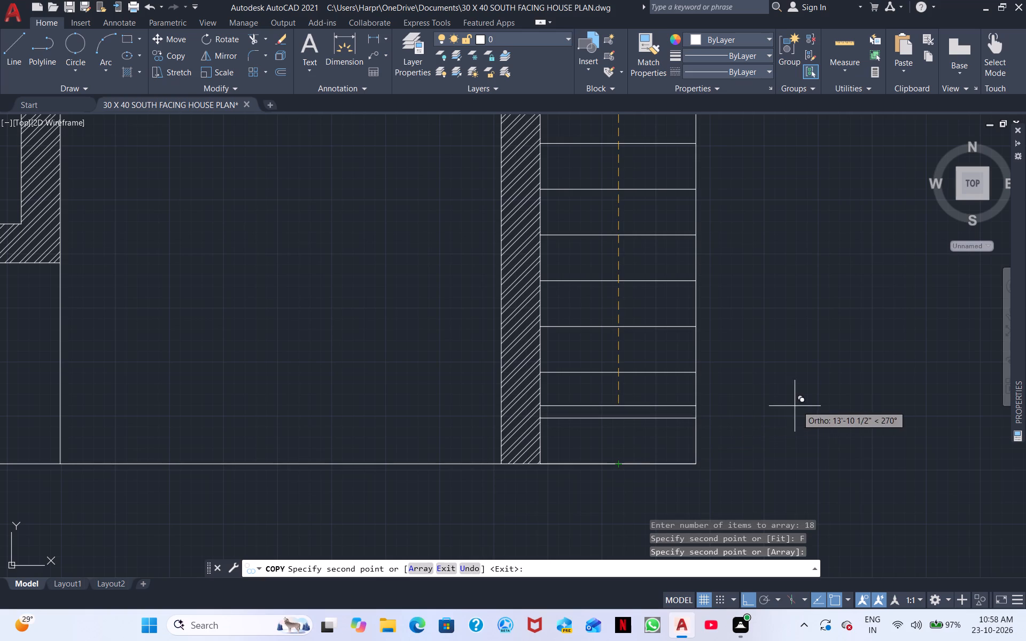
{"action": "right_click", "coordinate": [797, 404]}
{"action": "left_click", "coordinate": [845, 416]}
Draw a separate vertical line from the front room's outer lower-right wall corner down to the front boundary line.
{"action": "scroll", "coordinate": [644, 371], "scroll_direction": "down", "scroll_amount": 3}
{"action": "middle_click_drag", "start_coordinate": [490, 376], "coordinate": [644, 416]}
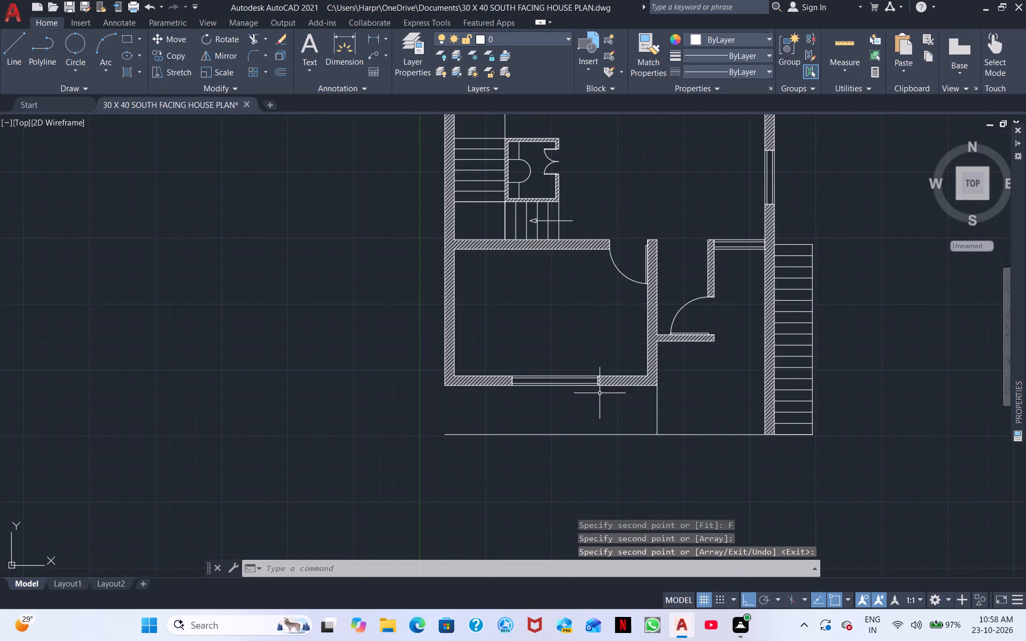
{"action": "left_click", "coordinate": [656, 411]}
{"action": "scroll", "coordinate": [639, 380], "scroll_direction": "up", "scroll_amount": 4}
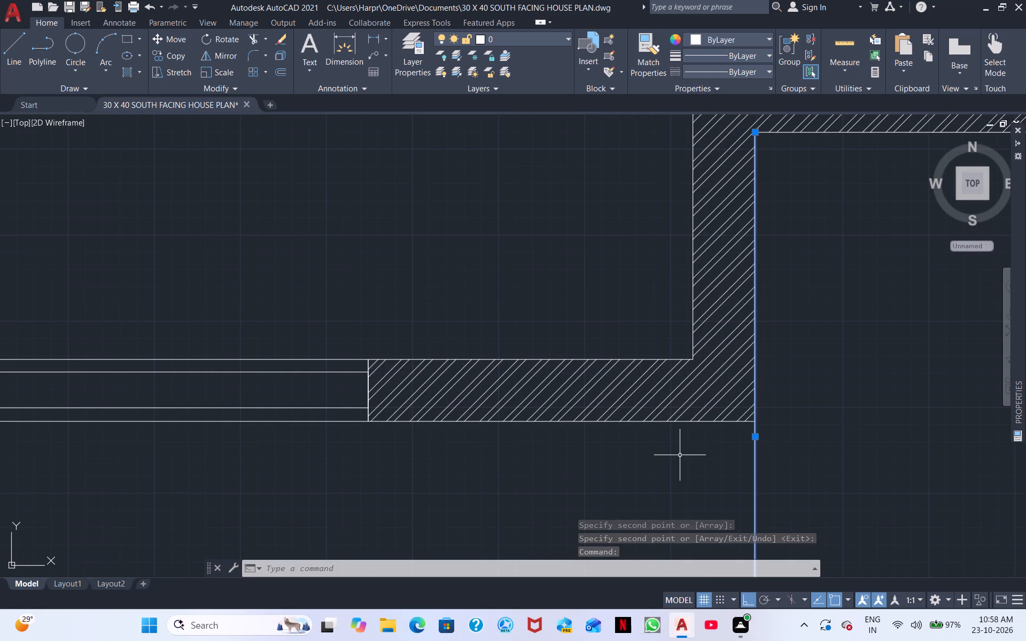
{"action": "key", "text": "Escape"}
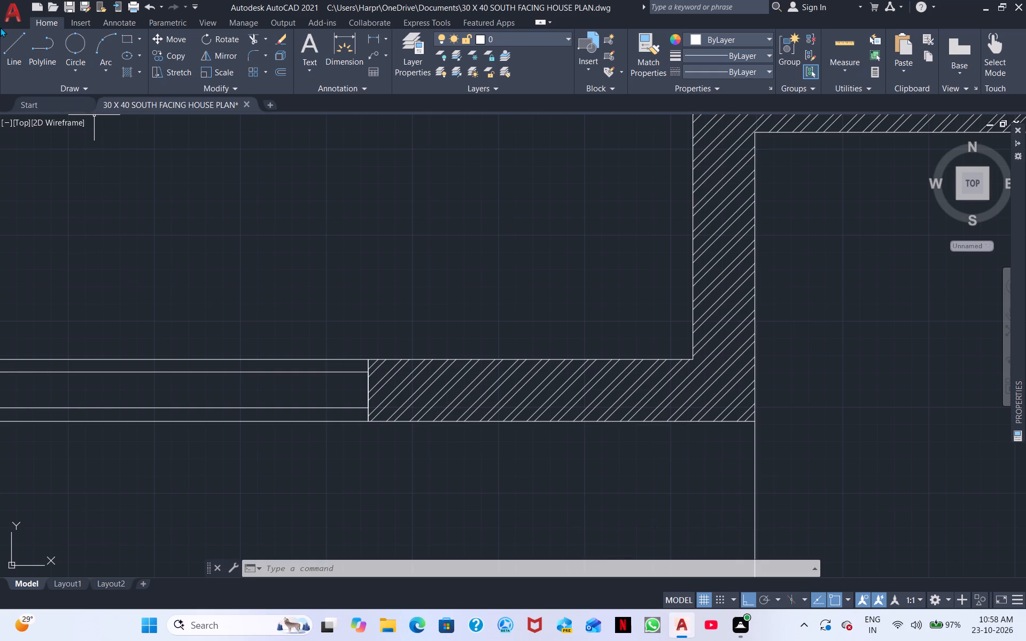
{"action": "left_click", "coordinate": [12, 48]}
{"action": "middle_click_drag", "start_coordinate": [786, 390], "coordinate": [618, 143]}
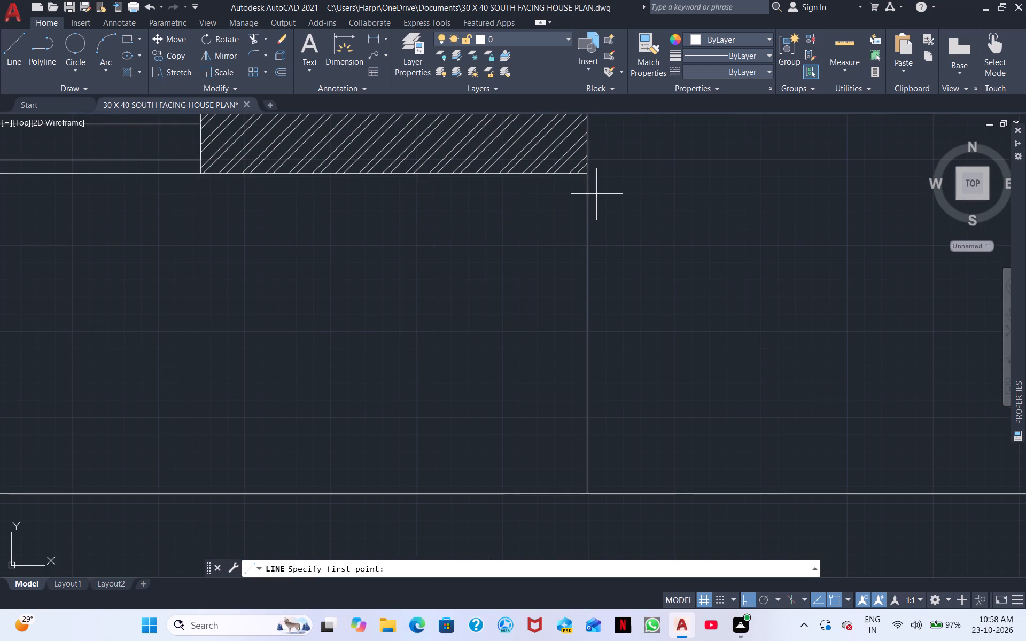
{"action": "left_click", "coordinate": [585, 175]}
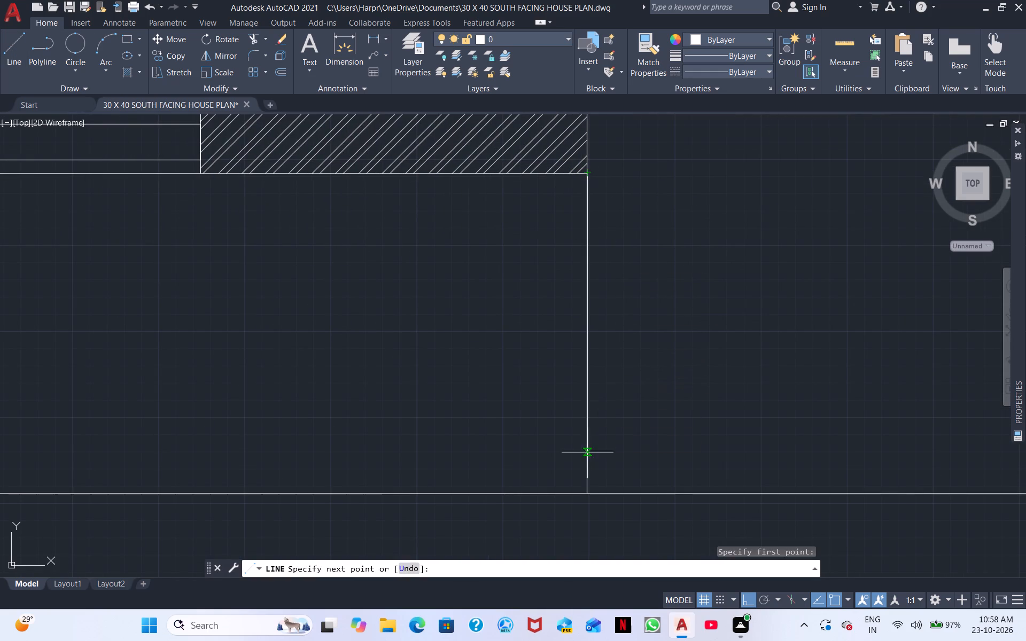
{"action": "left_click", "coordinate": [588, 491]}
{"action": "key", "text": "Escape"}
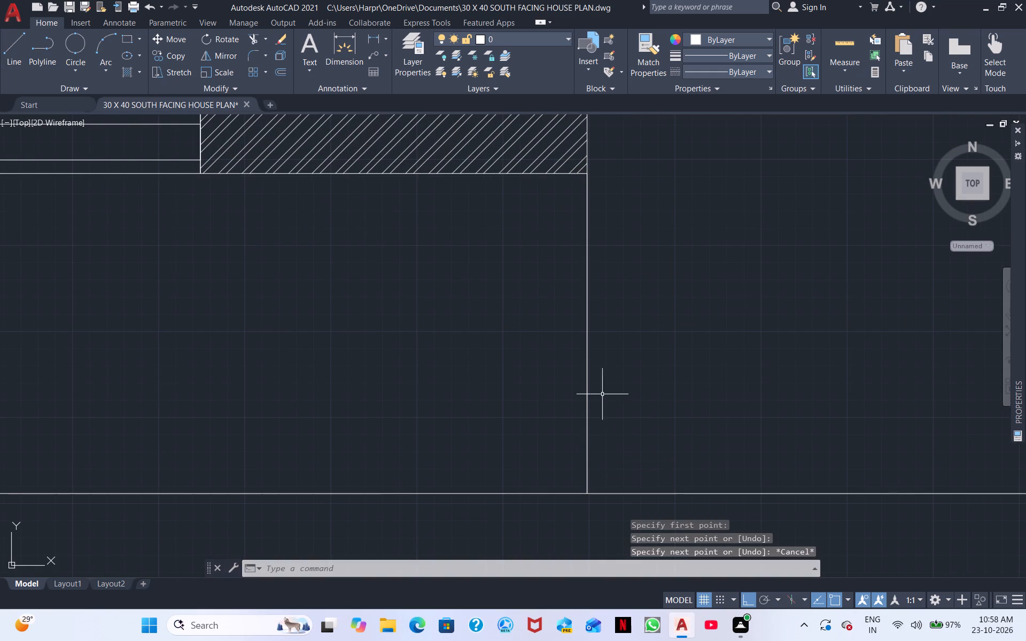
Copy the front strip's vertical line from its midpoint as a 21-item array, fitted over about 15'-5" toward the left exterior wall.
{"action": "left_click", "coordinate": [588, 381]}
{"action": "right_click", "coordinate": [649, 366]}
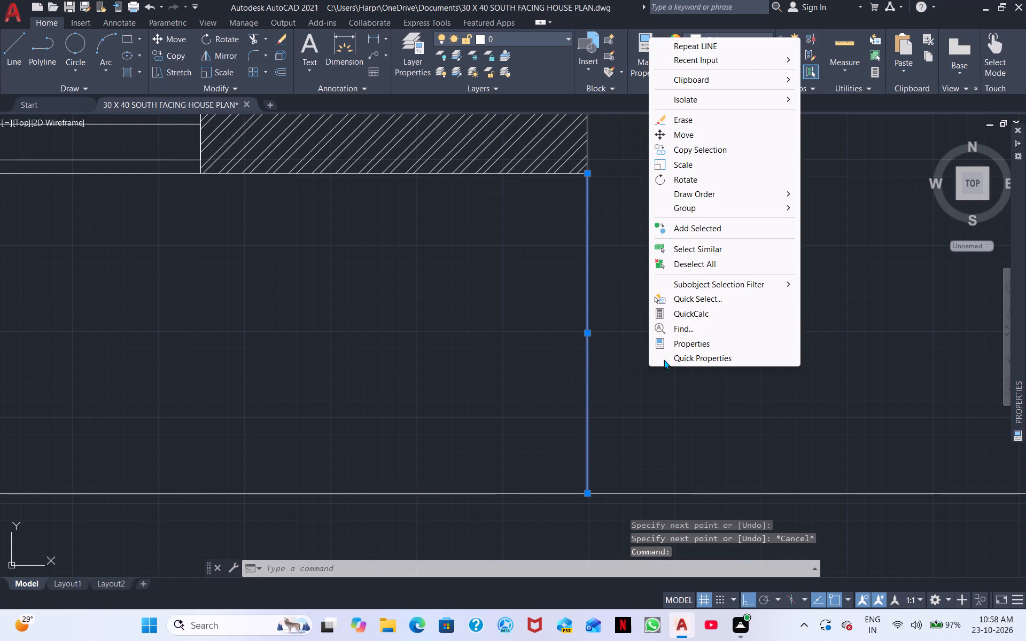
{"action": "left_click", "coordinate": [703, 152]}
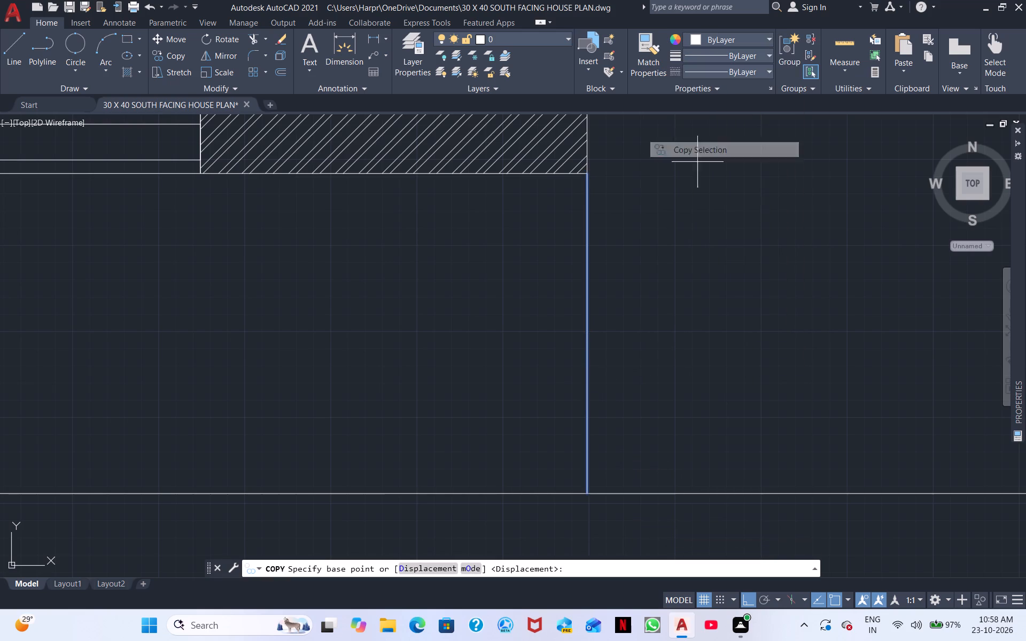
{"action": "left_click", "coordinate": [588, 332]}
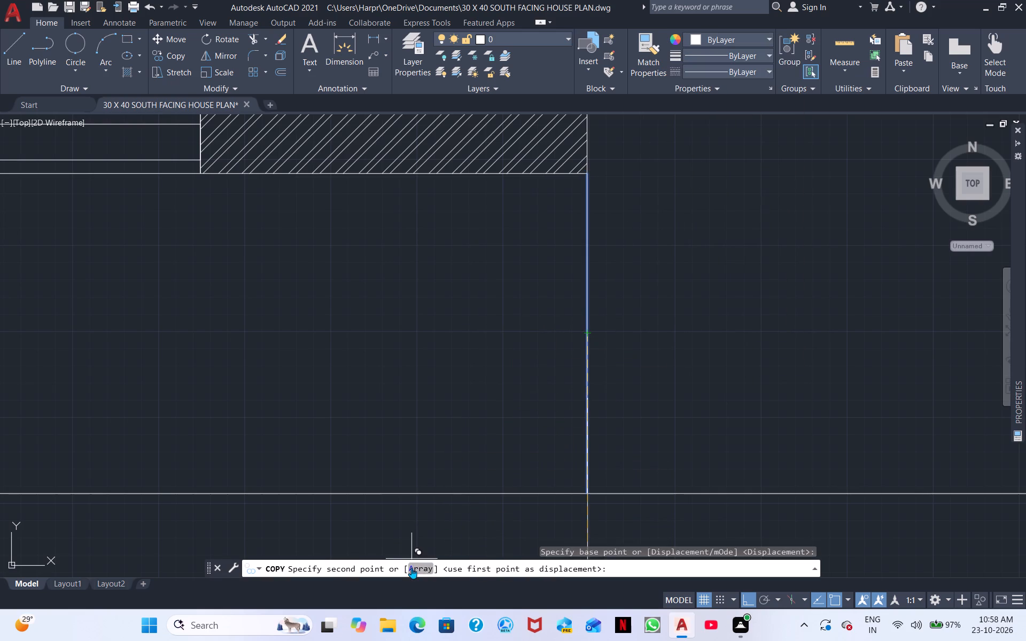
{"action": "left_click", "coordinate": [411, 568]}
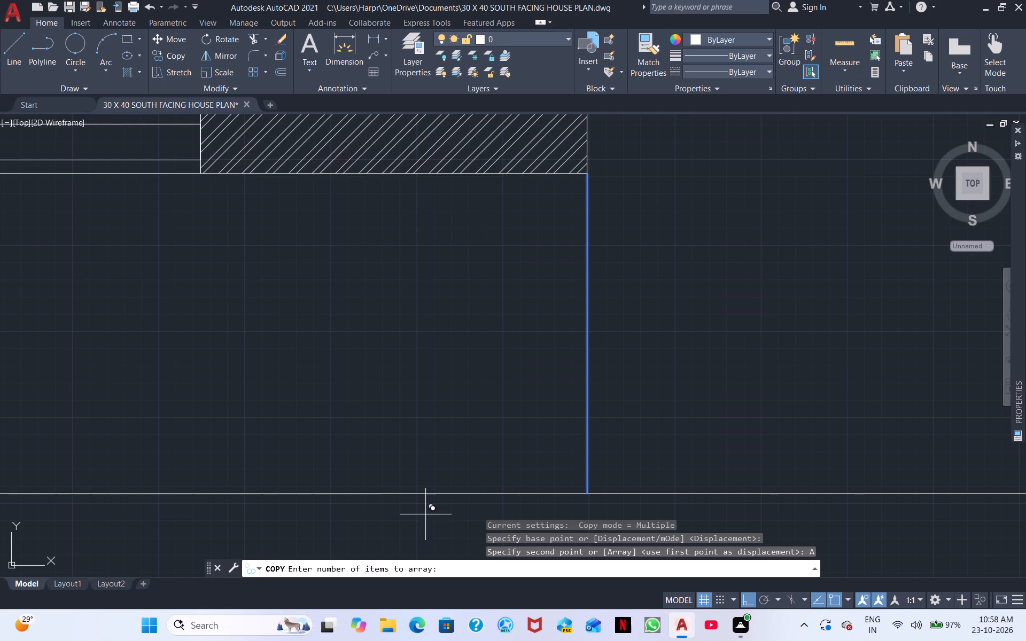
{"action": "type", "text": "21"}
{"action": "key", "text": "Return"}
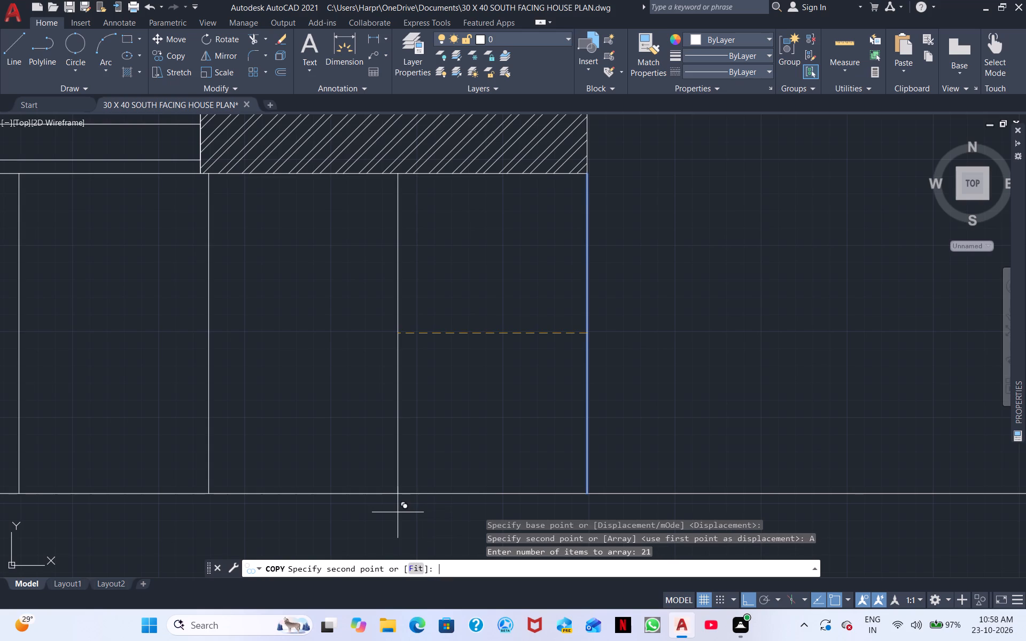
{"action": "left_click", "coordinate": [416, 570]}
{"action": "scroll", "coordinate": [299, 450], "scroll_direction": "down", "scroll_amount": 2}
{"action": "middle_click_drag", "start_coordinate": [327, 445], "coordinate": [722, 542]}
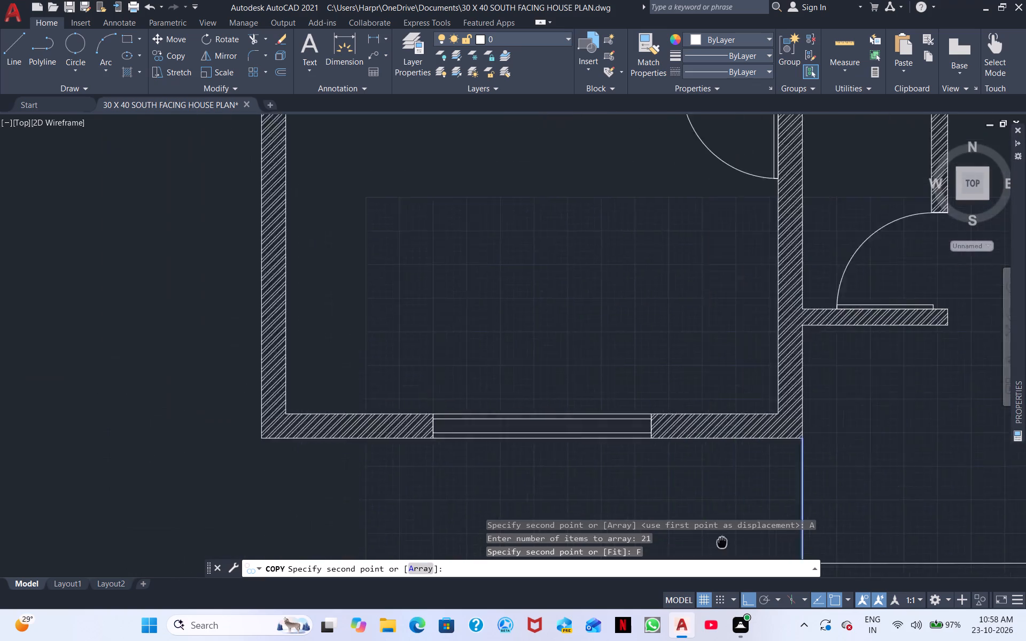
{"action": "middle_click_drag", "start_coordinate": [722, 542], "coordinate": [792, 556]}
{"action": "middle_click_drag", "start_coordinate": [427, 471], "coordinate": [562, 229]}
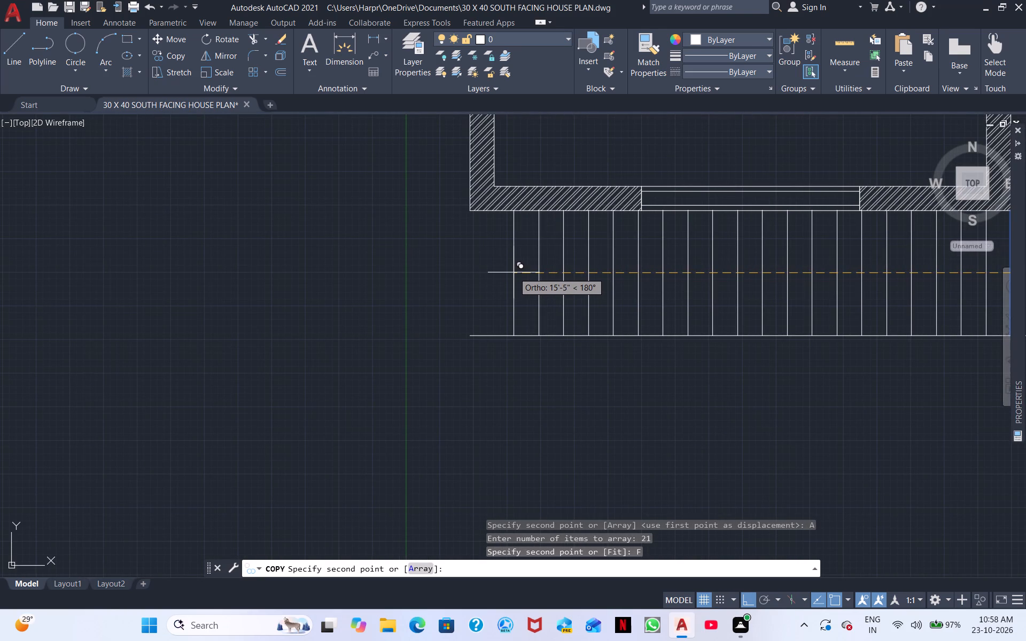
{"action": "left_click", "coordinate": [514, 272]}
{"action": "scroll", "coordinate": [570, 333], "scroll_direction": "down", "scroll_amount": 2}
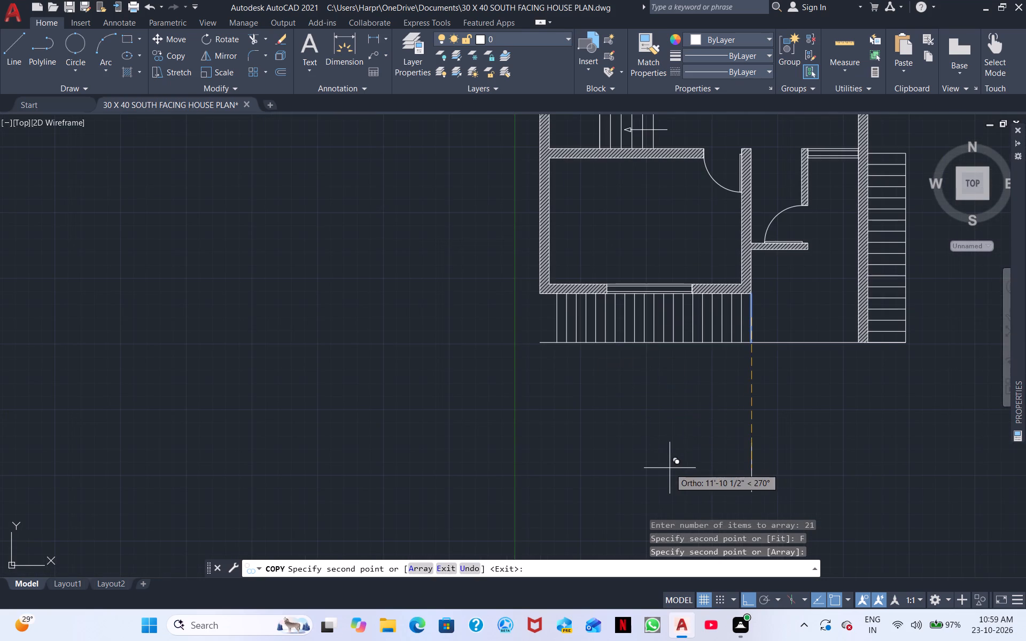
{"action": "right_click", "coordinate": [670, 468]}
{"action": "left_click", "coordinate": [711, 293]}
Draw a horizontal arrow shaft from the midpoint of the front strip's rightmost line leftward, ending just short of the fourth array line.
{"action": "scroll", "coordinate": [757, 349], "scroll_direction": "down", "scroll_amount": 1}
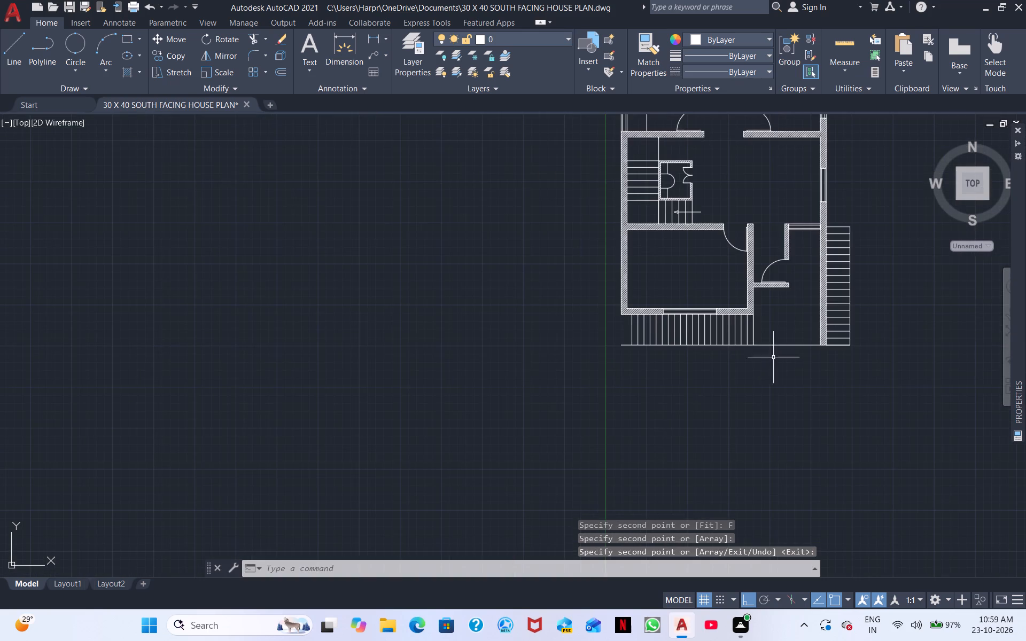
{"action": "middle_click_drag", "start_coordinate": [789, 368], "coordinate": [613, 357]}
{"action": "scroll", "coordinate": [608, 358], "scroll_direction": "up", "scroll_amount": 3}
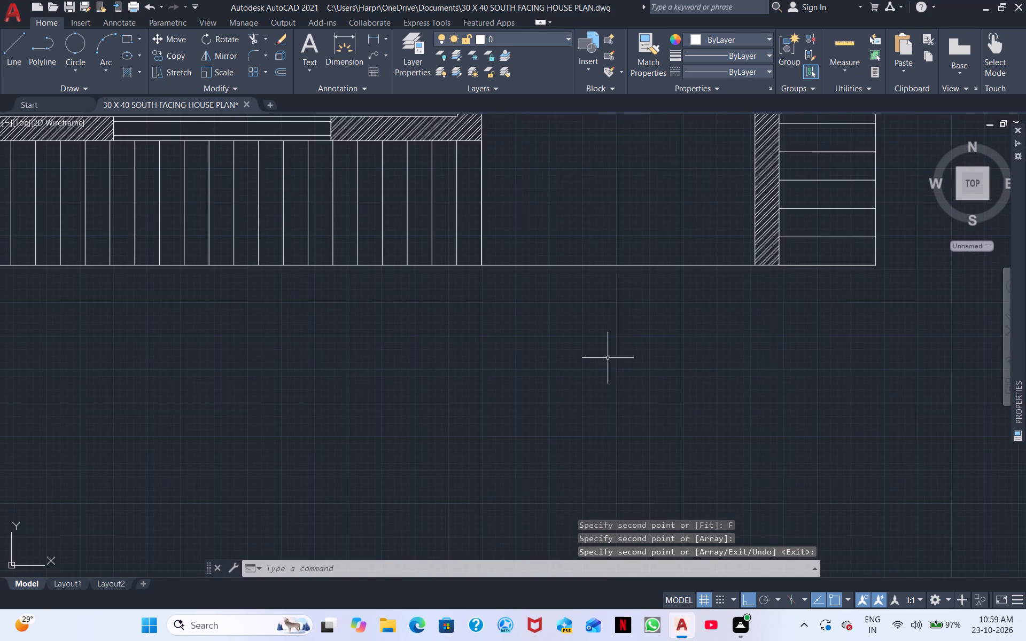
{"action": "left_click", "coordinate": [14, 41]}
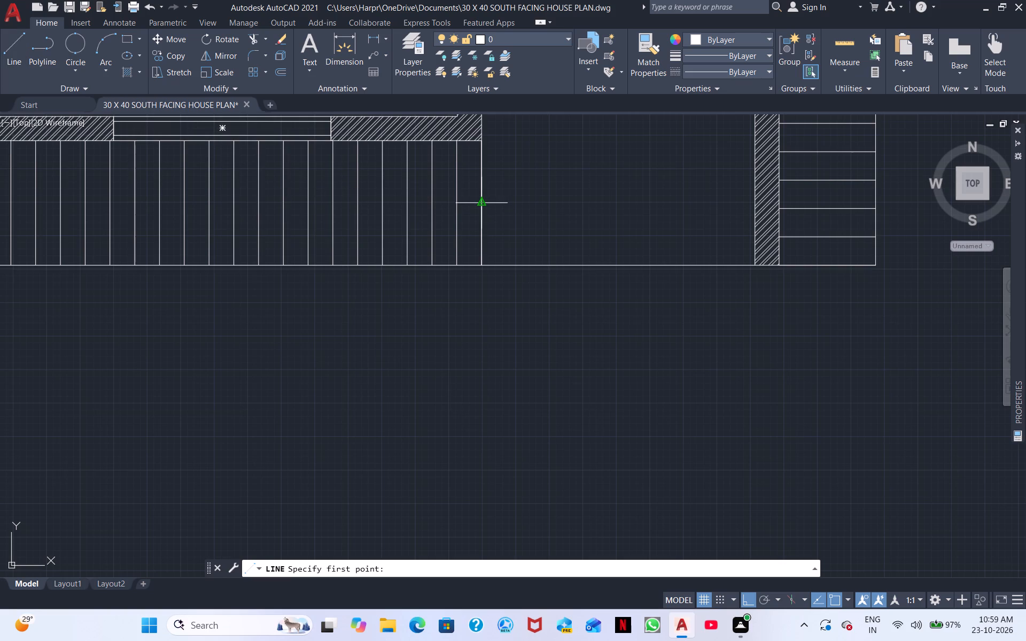
{"action": "left_click", "coordinate": [482, 204]}
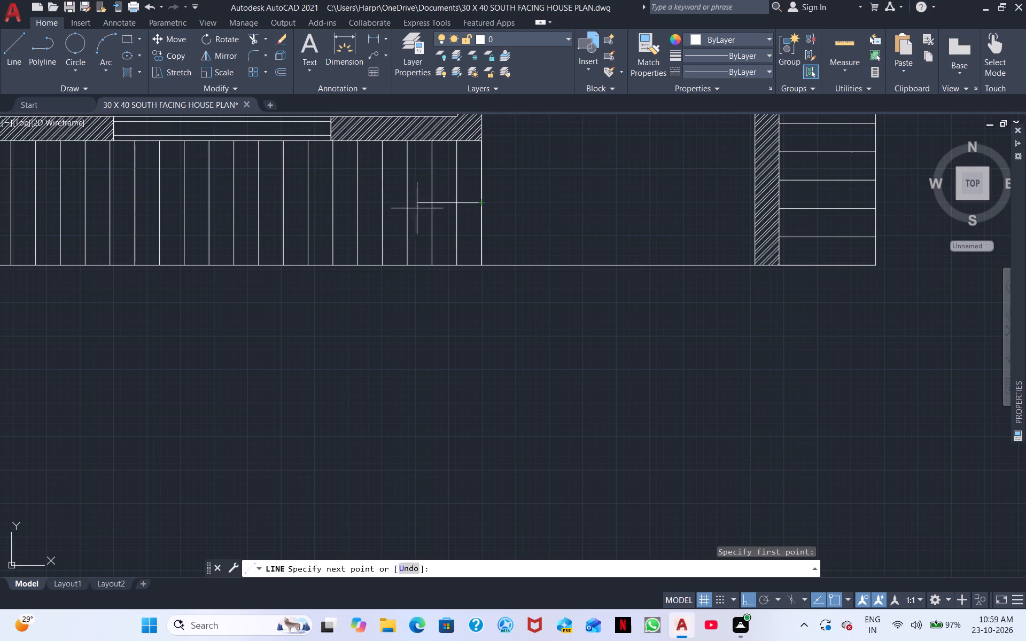
{"action": "left_click", "coordinate": [390, 204]}
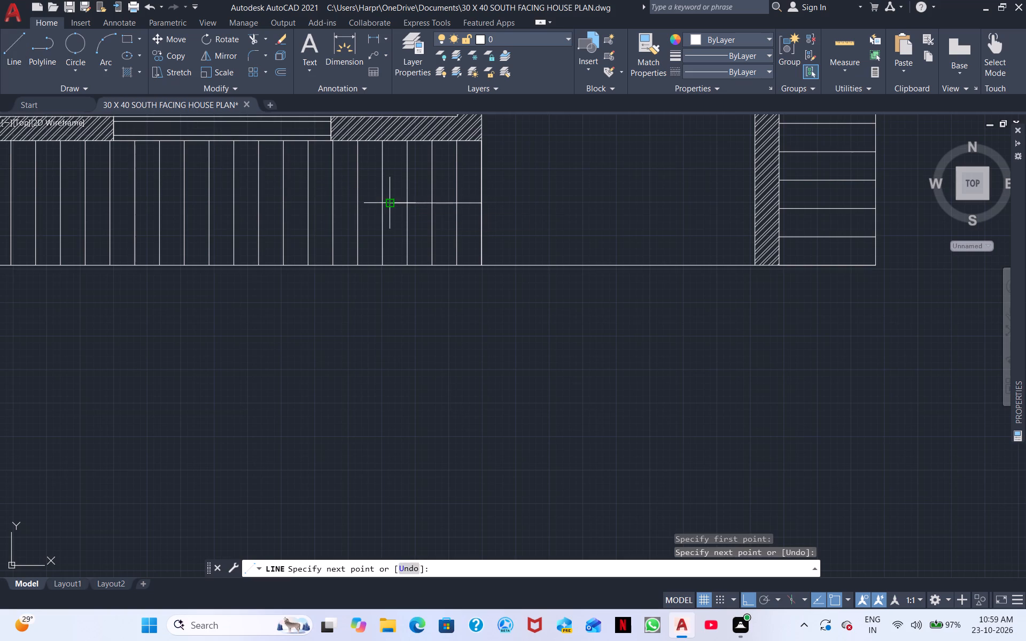
With ortho off, draw the upper half of an arrowhead: a slanted line from the shaft's left end and a short line back down to the shaft.
{"action": "scroll", "coordinate": [391, 196], "scroll_direction": "up", "scroll_amount": 4}
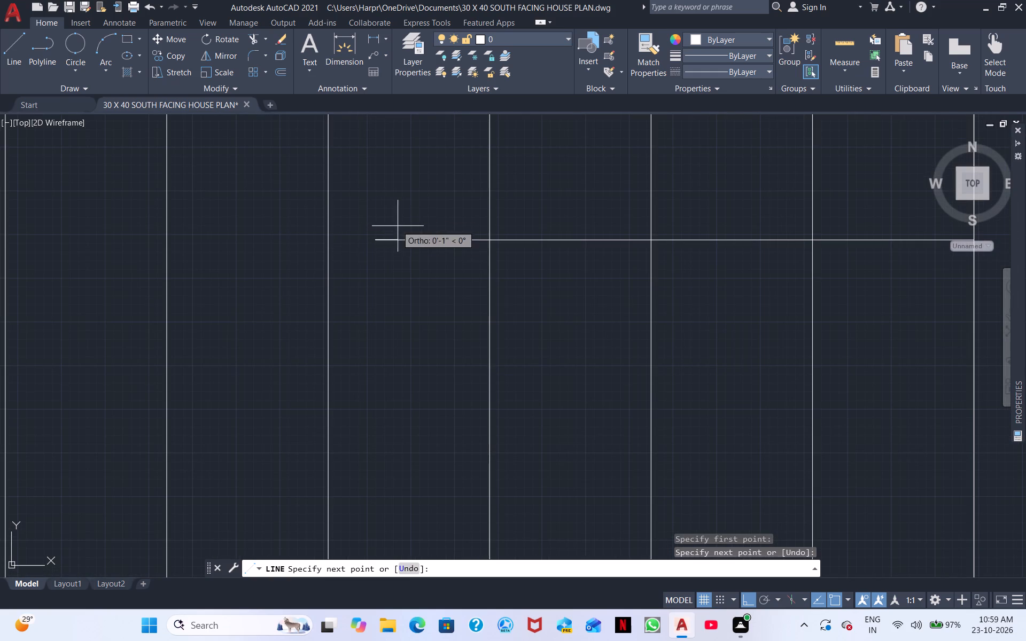
{"action": "left_click", "coordinate": [742, 595]}
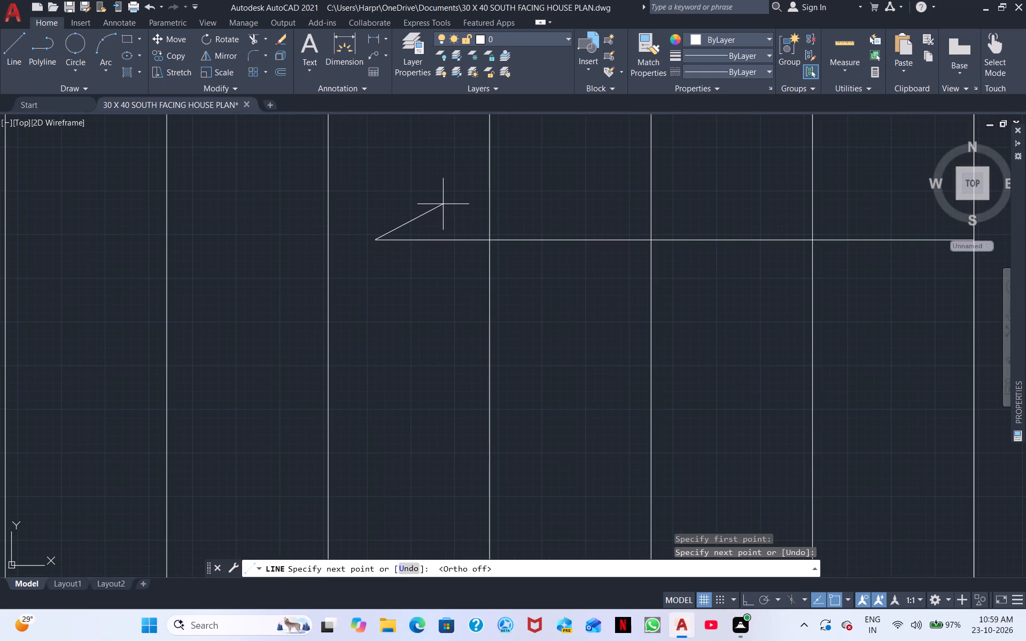
{"action": "left_click", "coordinate": [466, 209]}
{"action": "left_click", "coordinate": [470, 239]}
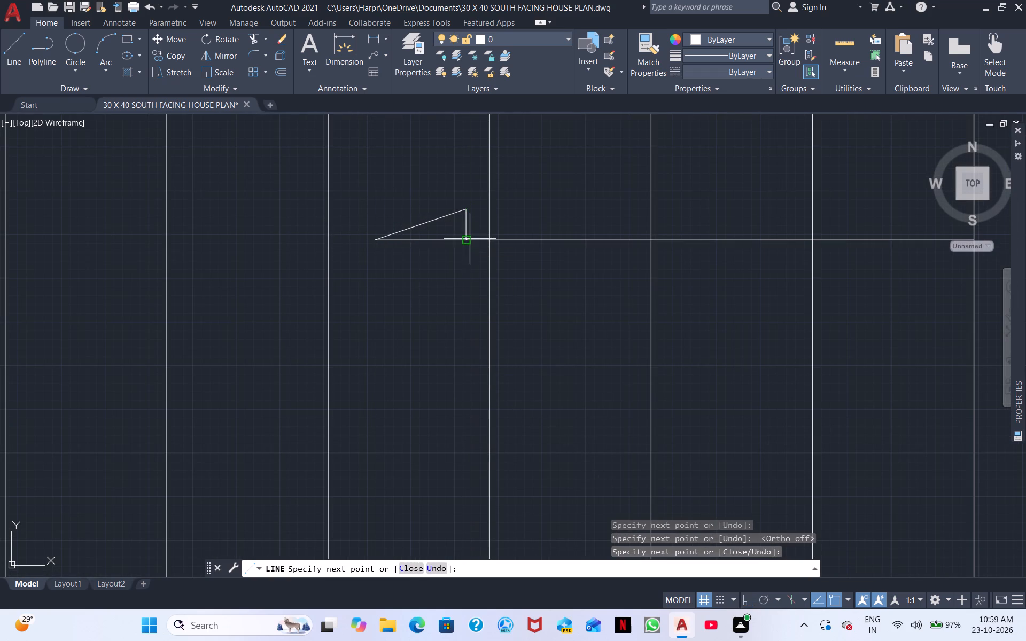
{"action": "key", "text": "grave"}
{"action": "key", "text": "Escape"}
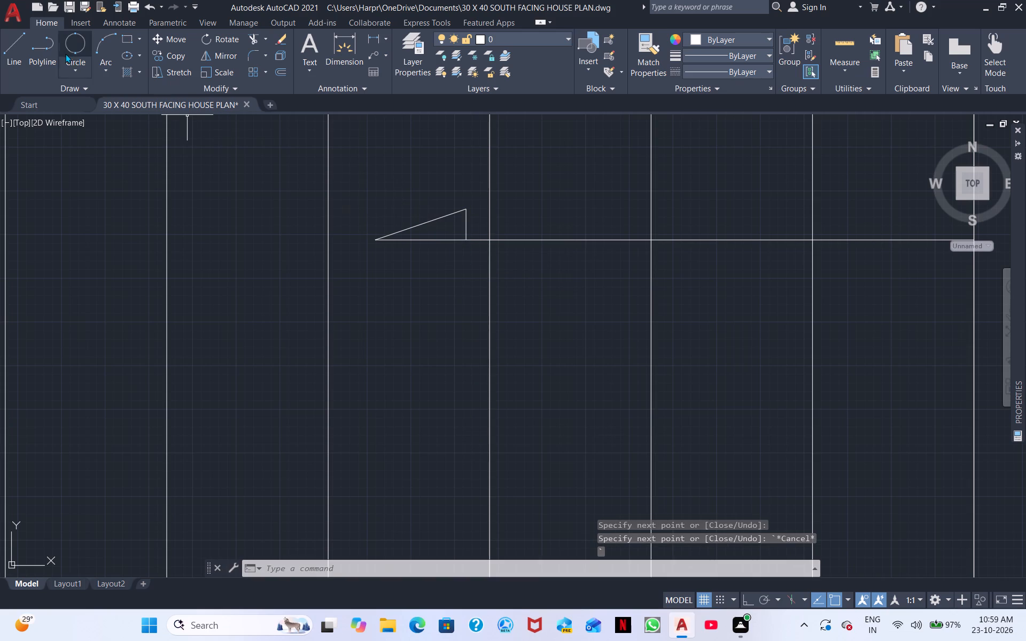
Mirror the two upper arrowhead lines about the shaft, keeping the originals.
{"action": "left_click_drag", "start_coordinate": [478, 229], "coordinate": [445, 217]}
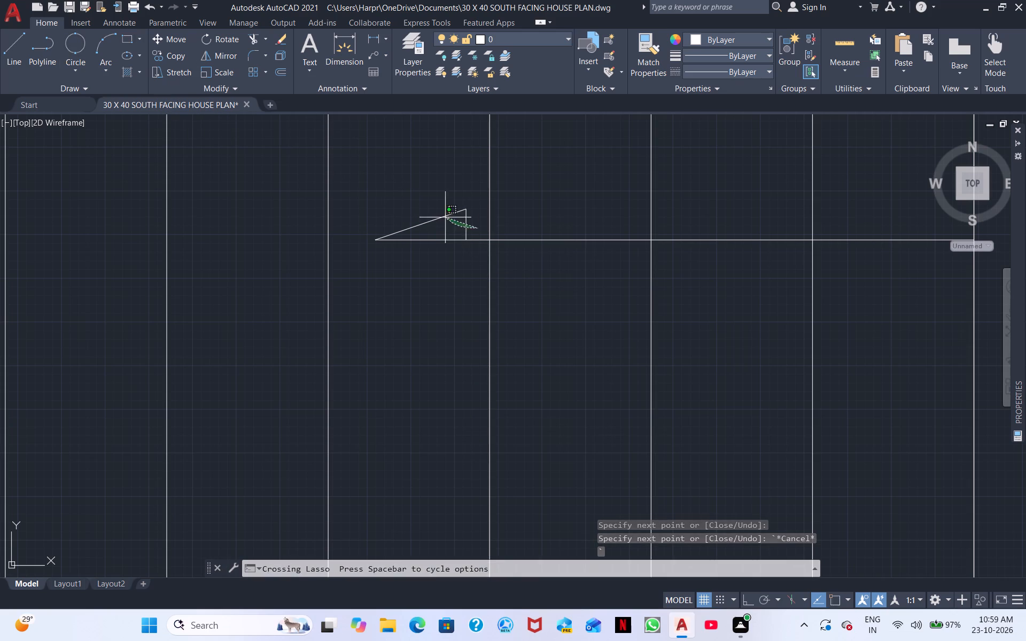
{"action": "left_click_drag", "start_coordinate": [445, 217], "coordinate": [444, 212]}
{"action": "left_click", "coordinate": [443, 212]}
{"action": "left_click", "coordinate": [400, 146]}
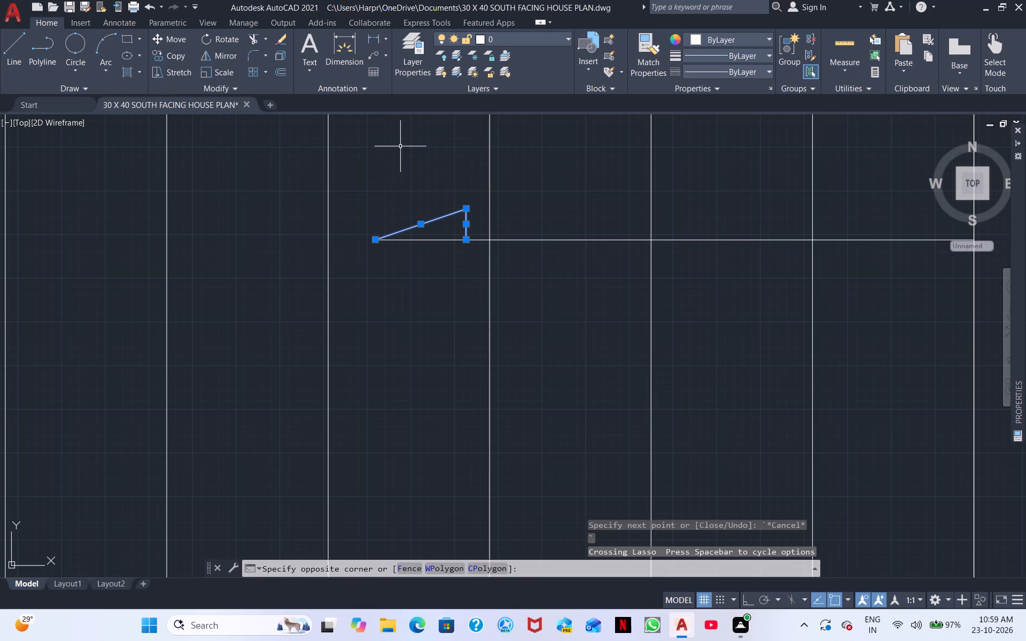
{"action": "left_click", "coordinate": [226, 56]}
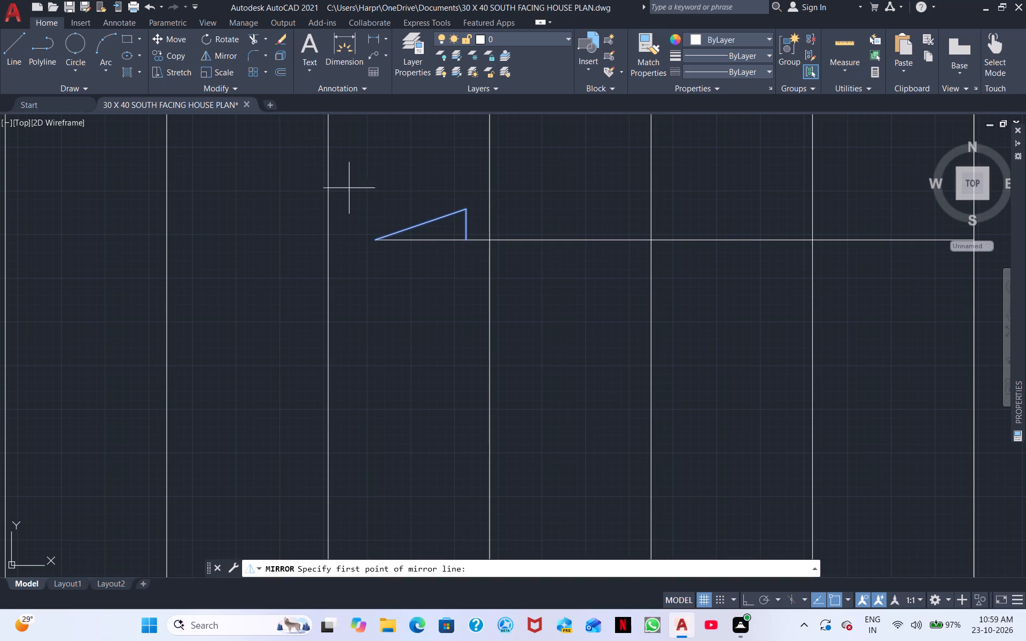
{"action": "left_click", "coordinate": [375, 243]}
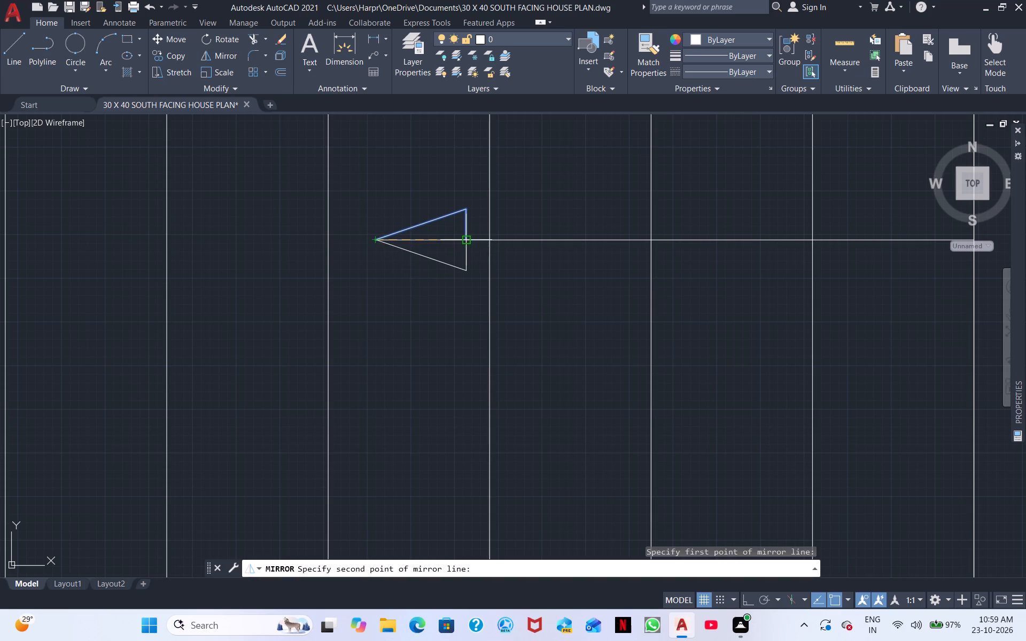
{"action": "left_click", "coordinate": [468, 239]}
{"action": "right_click", "coordinate": [463, 239]}
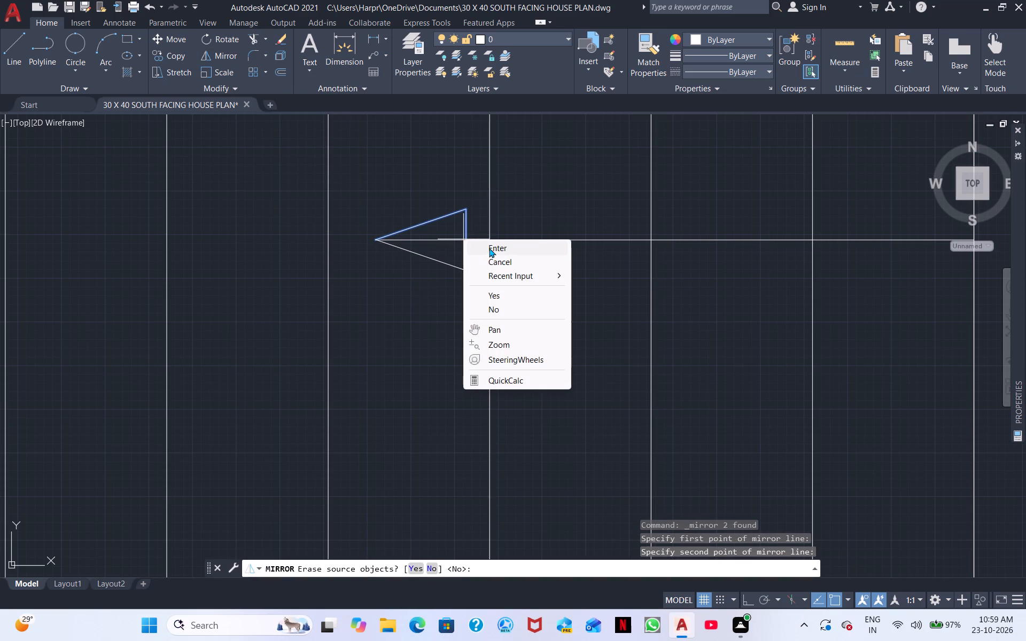
{"action": "left_click", "coordinate": [489, 248]}
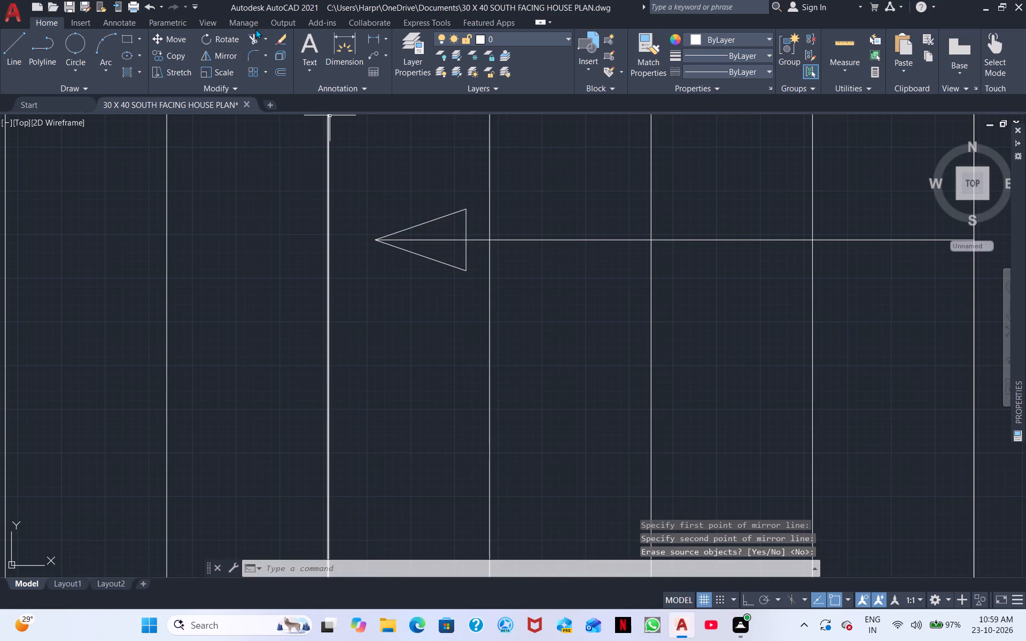
Trim the part of the shaft that lies inside the arrowhead.
{"action": "left_click", "coordinate": [255, 29]}
{"action": "left_click", "coordinate": [70, 26]}
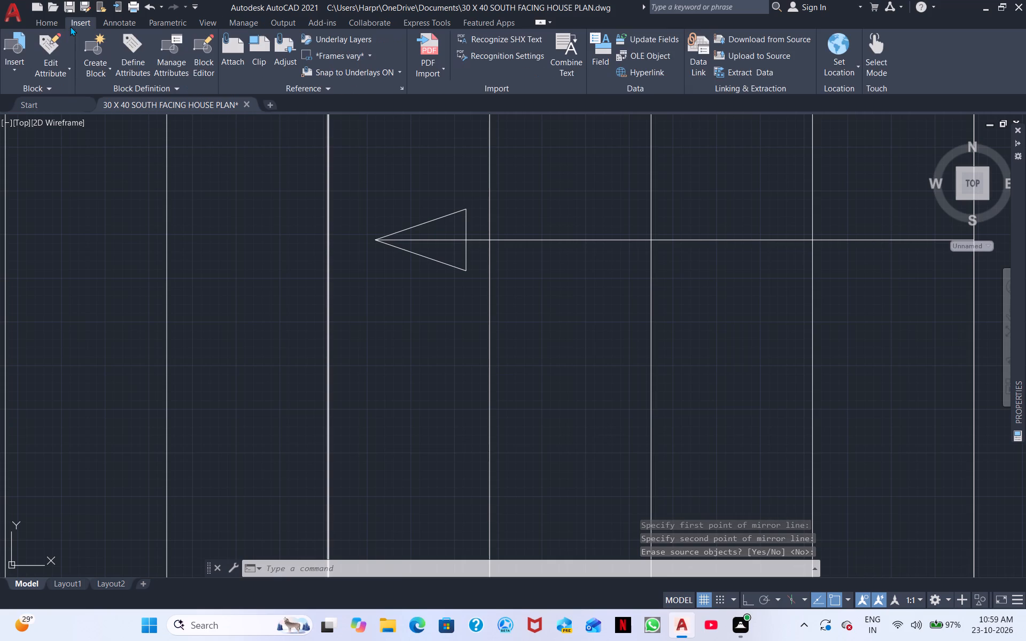
{"action": "left_click", "coordinate": [49, 24]}
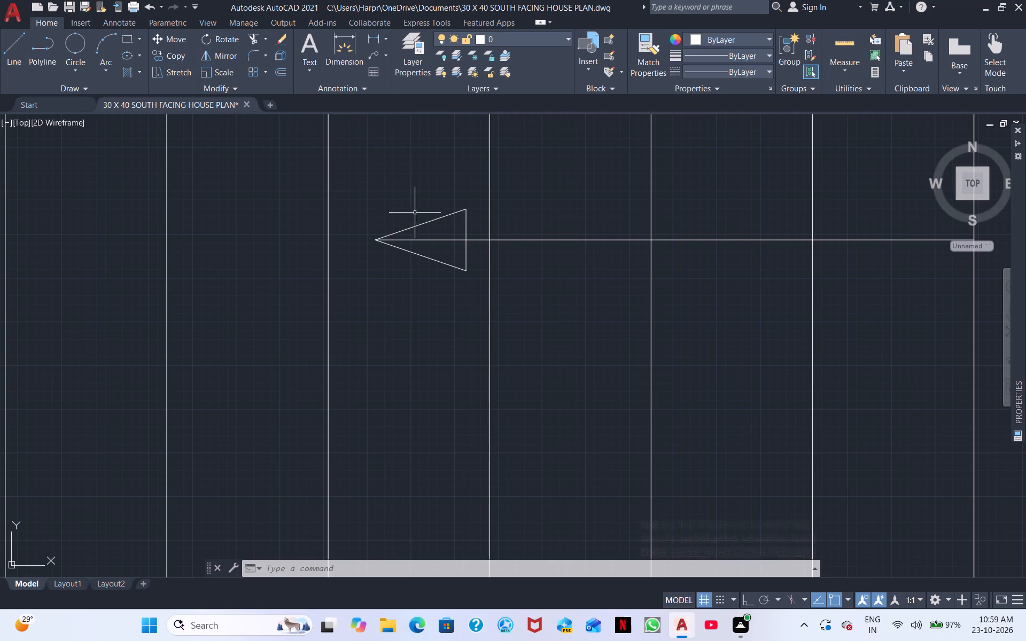
{"action": "left_click", "coordinate": [250, 44]}
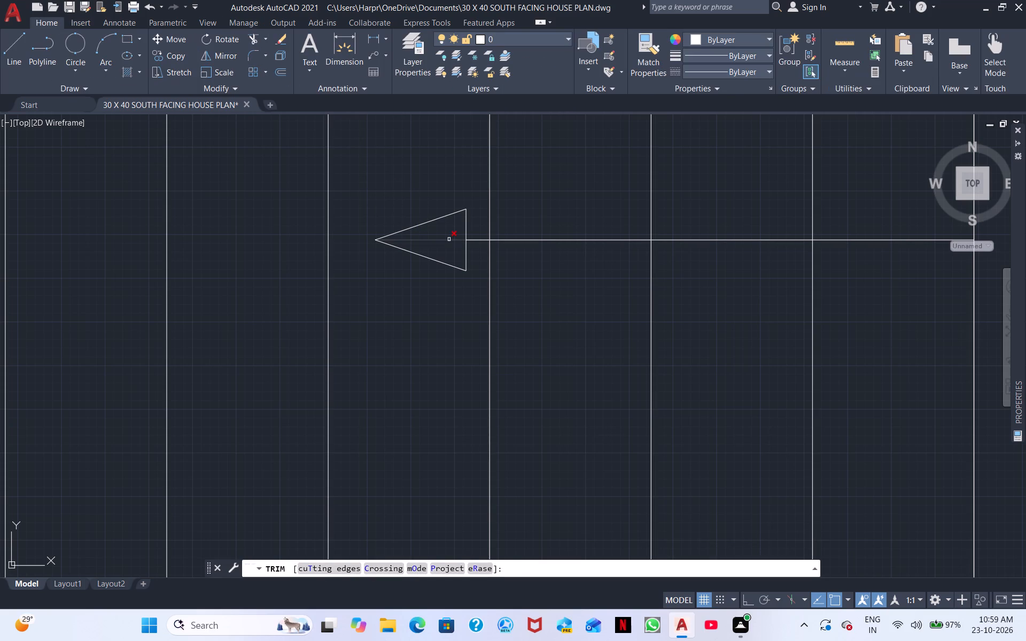
{"action": "left_click", "coordinate": [449, 239]}
{"action": "key", "text": "Escape"}
{"action": "scroll", "coordinate": [385, 319], "scroll_direction": "down", "scroll_amount": 2}
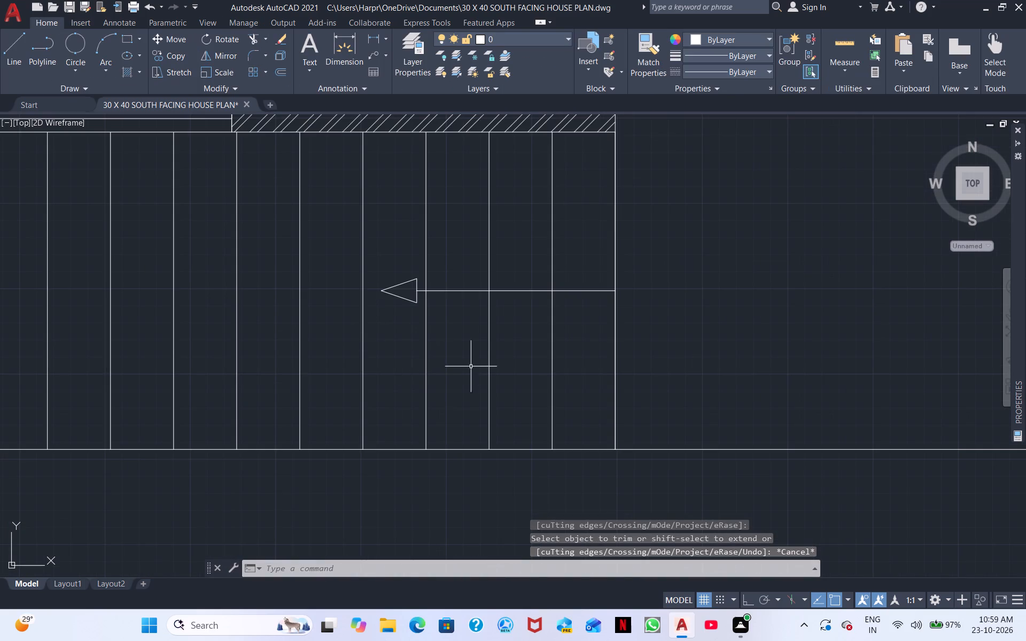
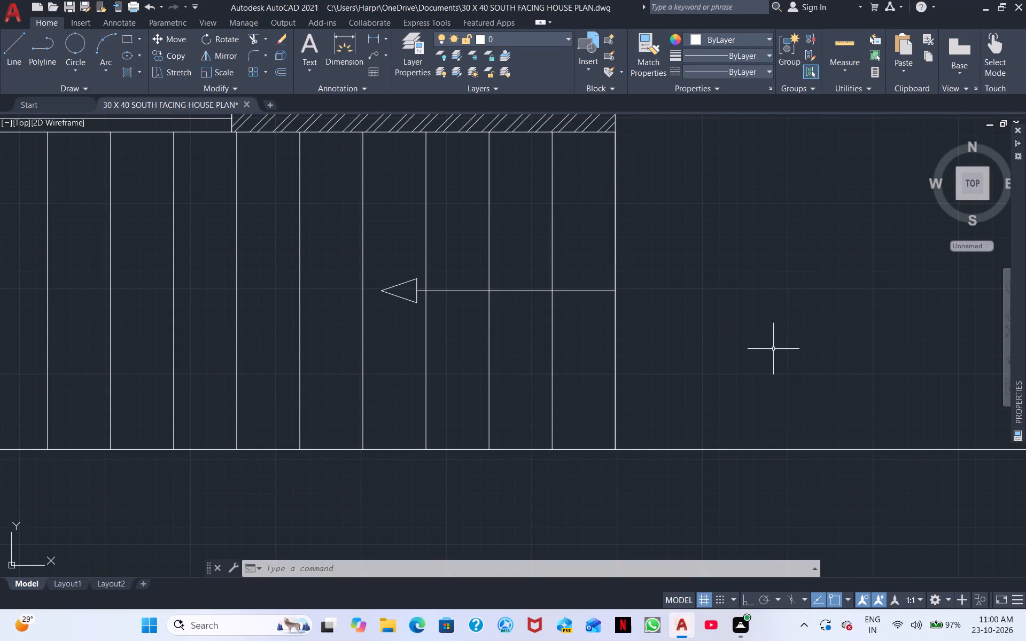
Draw two horizontal construction lines through the outer and inner corners of the plan's upper-right exterior wall.
{"action": "scroll", "coordinate": [809, 277], "scroll_direction": "down", "scroll_amount": 2}
{"action": "middle_click_drag", "start_coordinate": [806, 278], "coordinate": [511, 343]}
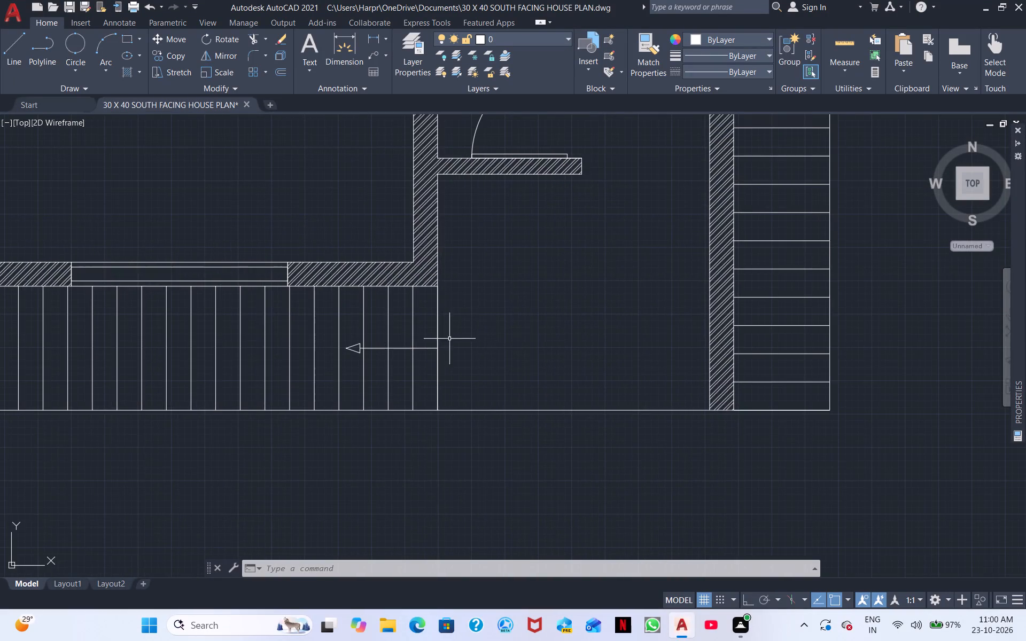
{"action": "middle_click_drag", "start_coordinate": [586, 294], "coordinate": [336, 326]}
{"action": "scroll", "coordinate": [391, 291], "scroll_direction": "down", "scroll_amount": 1}
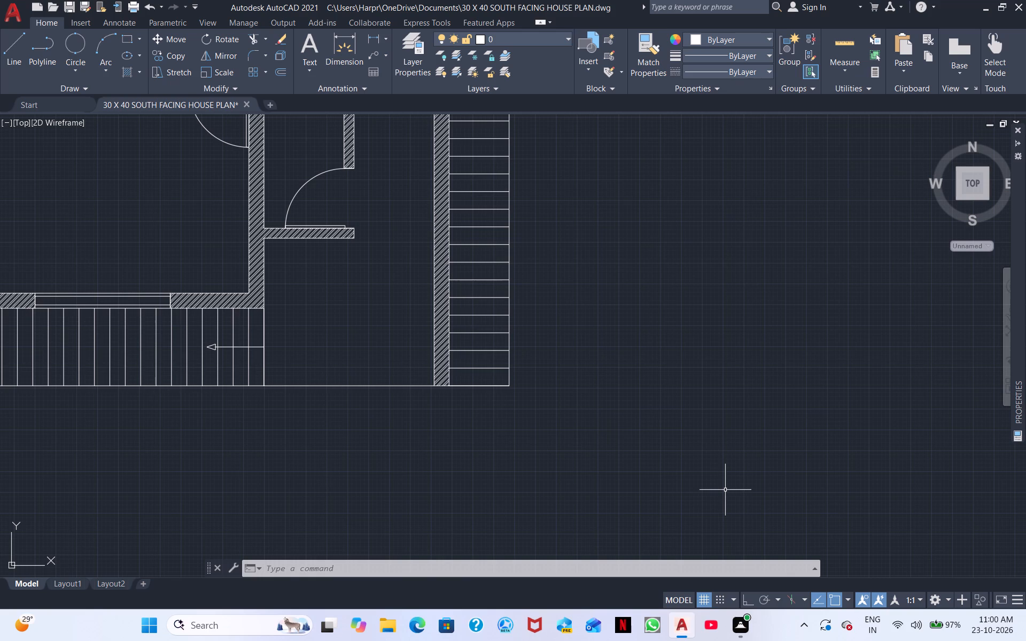
{"action": "scroll", "coordinate": [531, 300], "scroll_direction": "down", "scroll_amount": 1}
{"action": "middle_click_drag", "start_coordinate": [557, 272], "coordinate": [484, 432]}
{"action": "scroll", "coordinate": [484, 394], "scroll_direction": "down", "scroll_amount": 1}
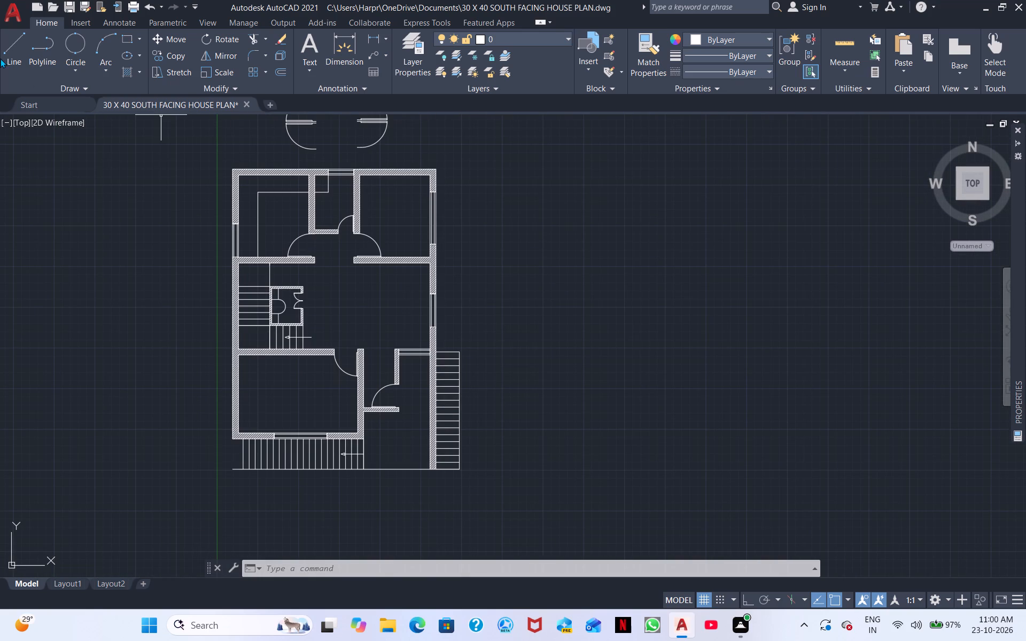
{"action": "left_click", "coordinate": [289, 575]}
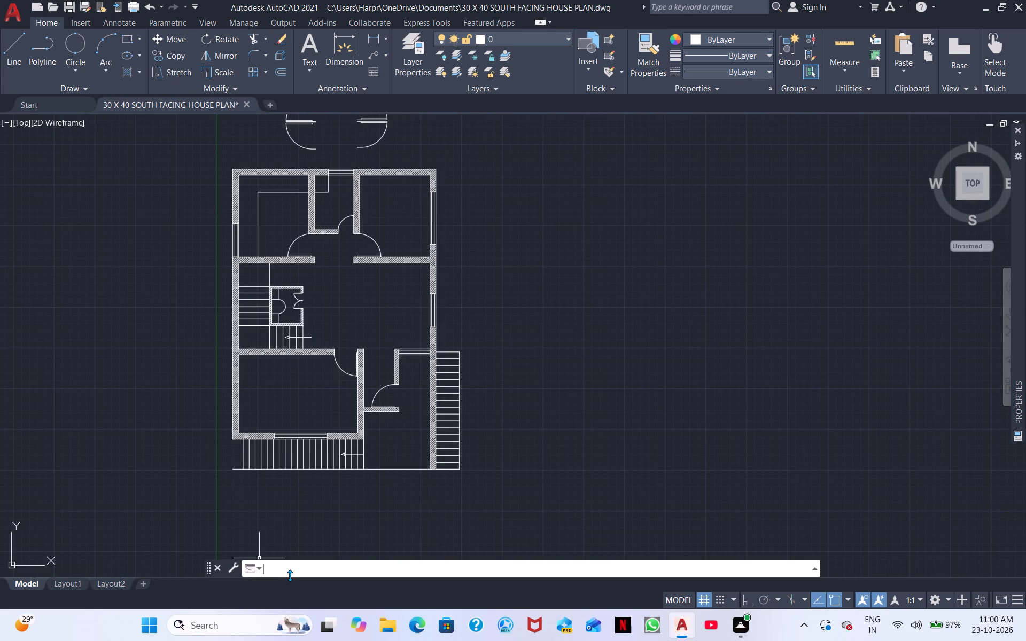
{"action": "key", "text": "x"}
{"action": "type", "text": "L"}
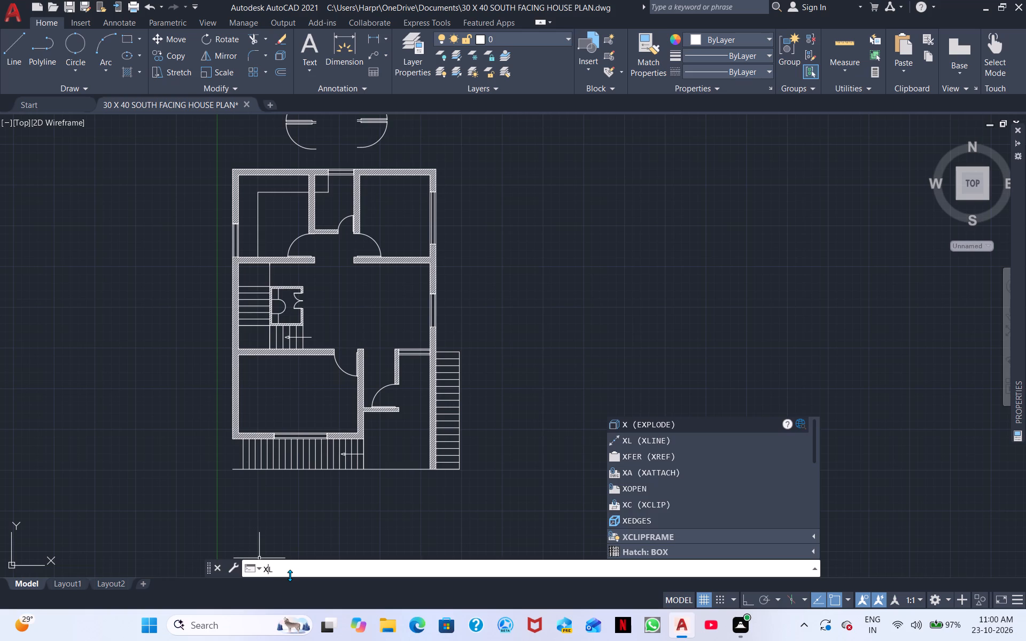
{"action": "key", "text": "space"}
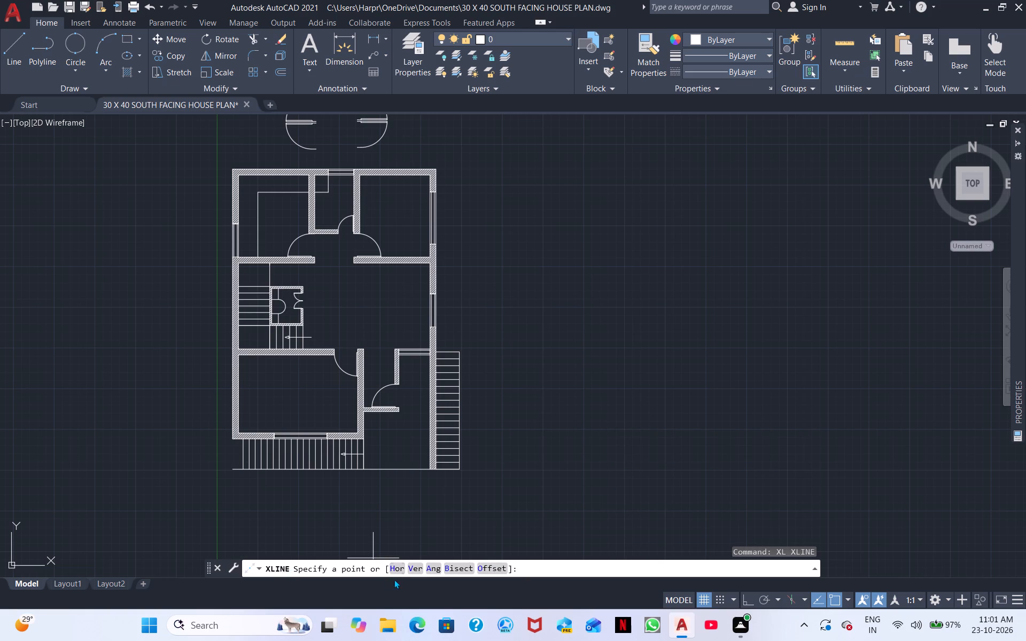
{"action": "left_click", "coordinate": [394, 572]}
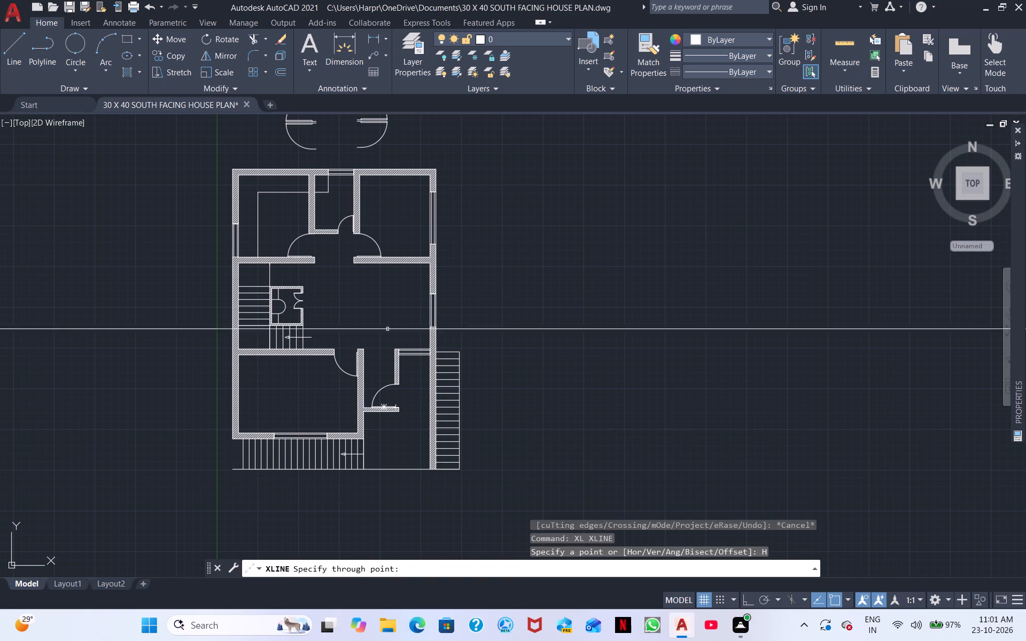
{"action": "scroll", "coordinate": [433, 168], "scroll_direction": "up", "scroll_amount": 3}
{"action": "left_click", "coordinate": [440, 174]}
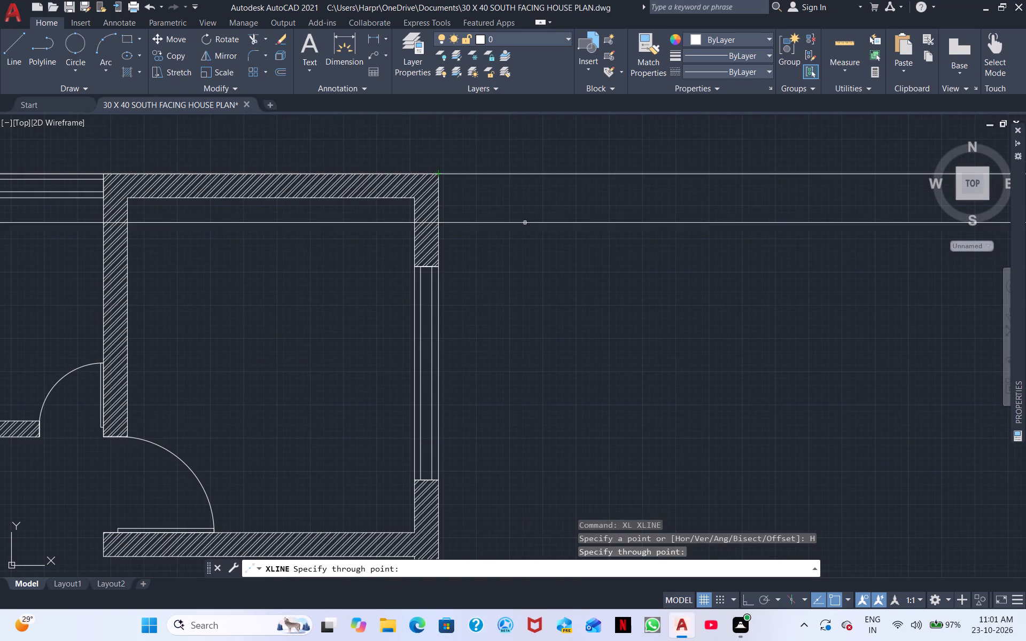
{"action": "left_click", "coordinate": [415, 198]}
{"action": "right_click", "coordinate": [552, 288]}
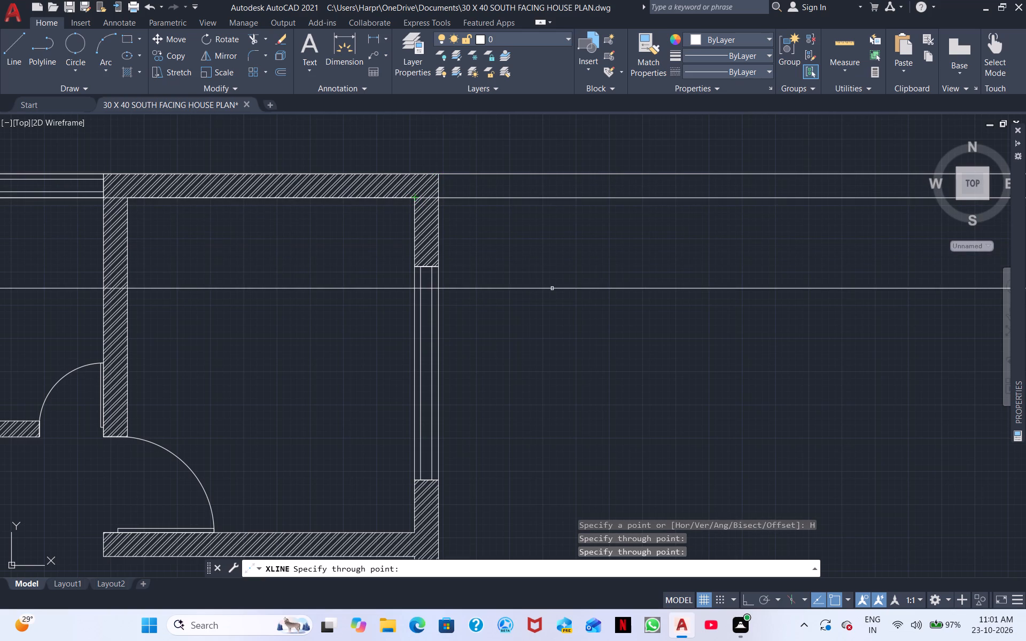
Draw a vertical construction line in the empty space to the right of the house plan.
{"action": "right_click", "coordinate": [693, 335]}
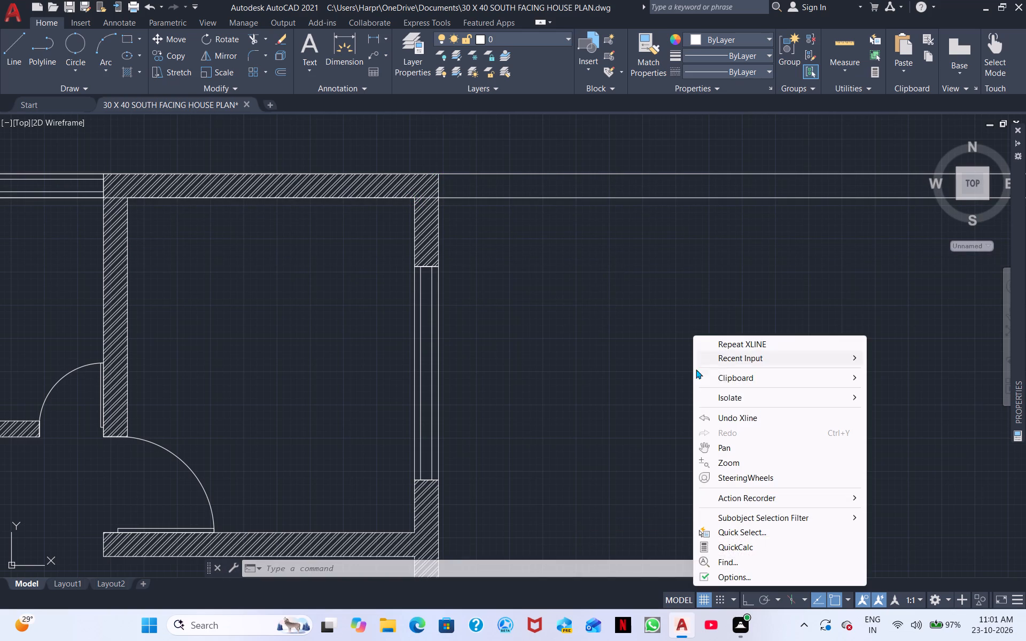
{"action": "left_click", "coordinate": [743, 345]}
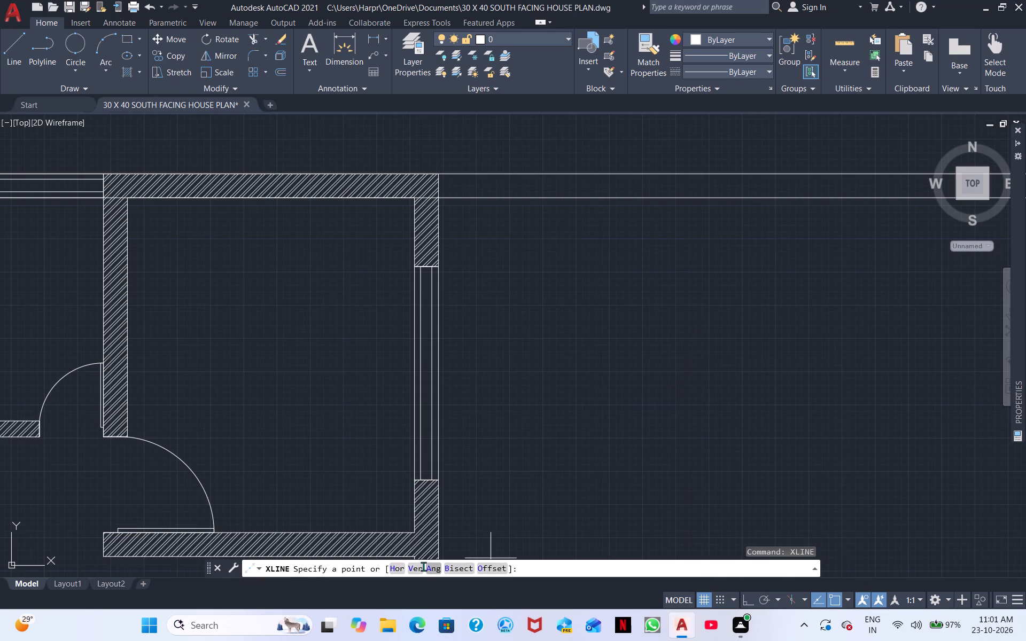
{"action": "left_click", "coordinate": [414, 565]}
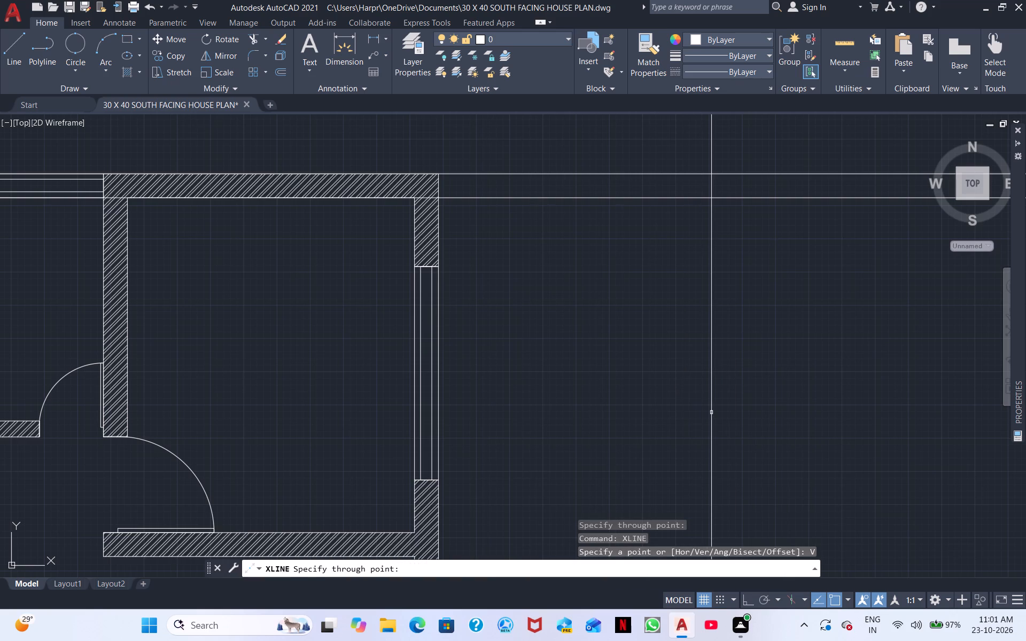
{"action": "left_click", "coordinate": [711, 412]}
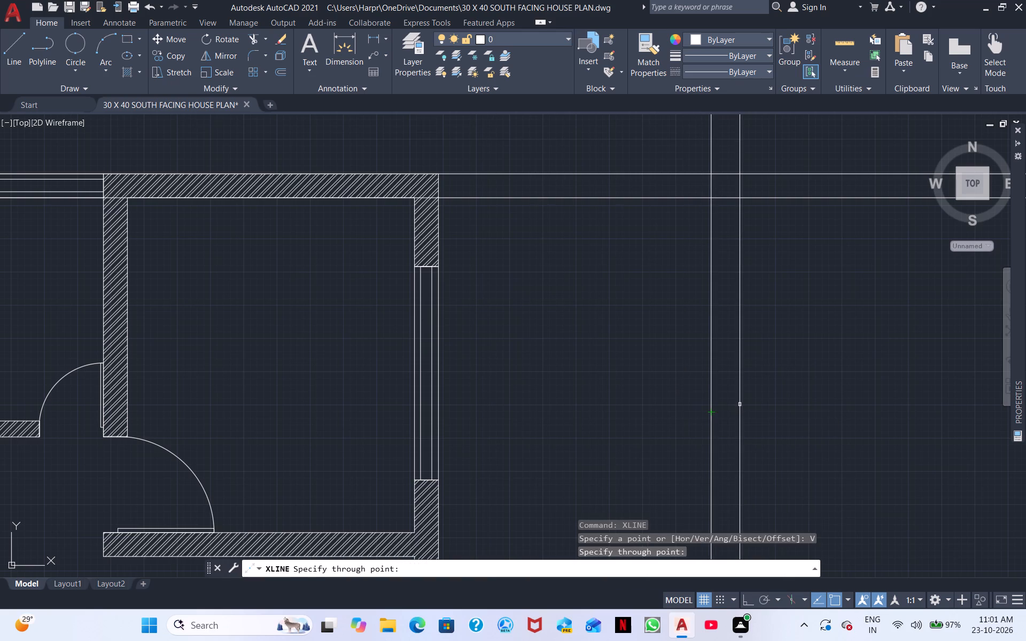
{"action": "right_click", "coordinate": [642, 413]}
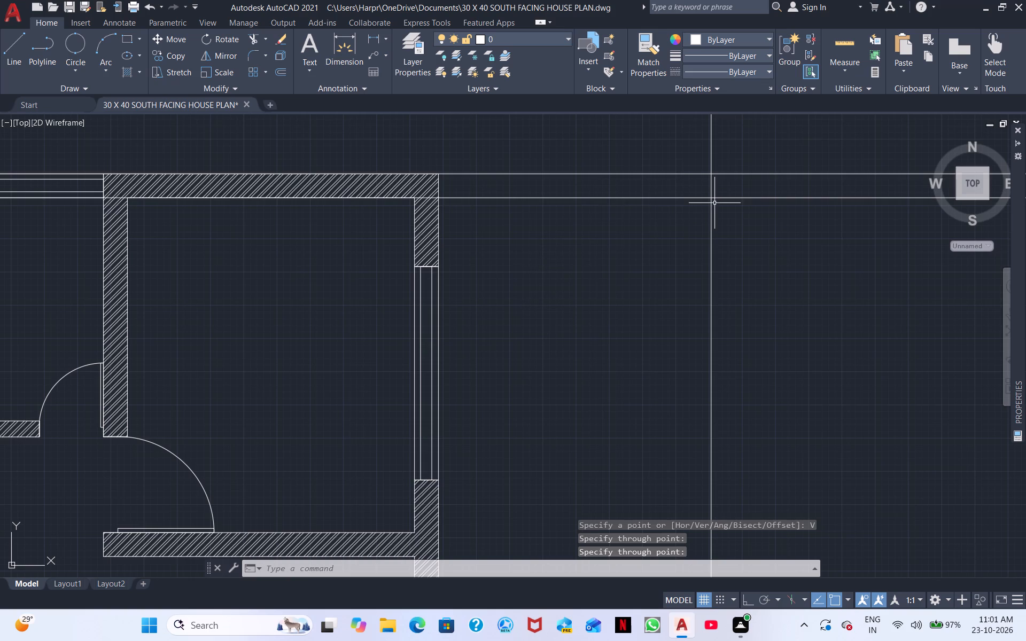
Offset the vertical construction line 9" to the right.
{"action": "type", "text": "OM"}
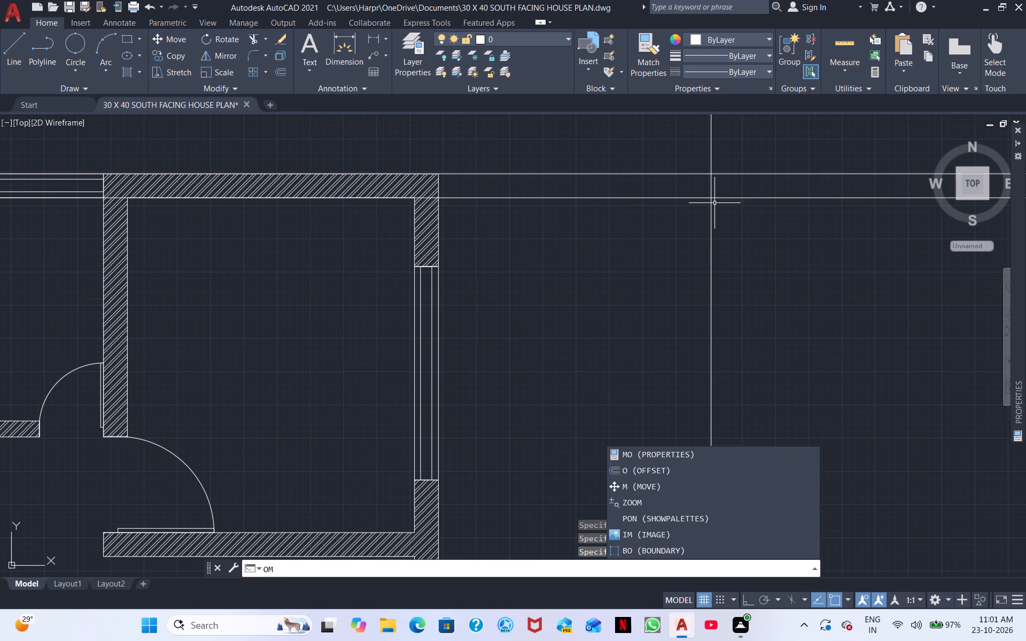
{"action": "key", "text": "BackSpace"}
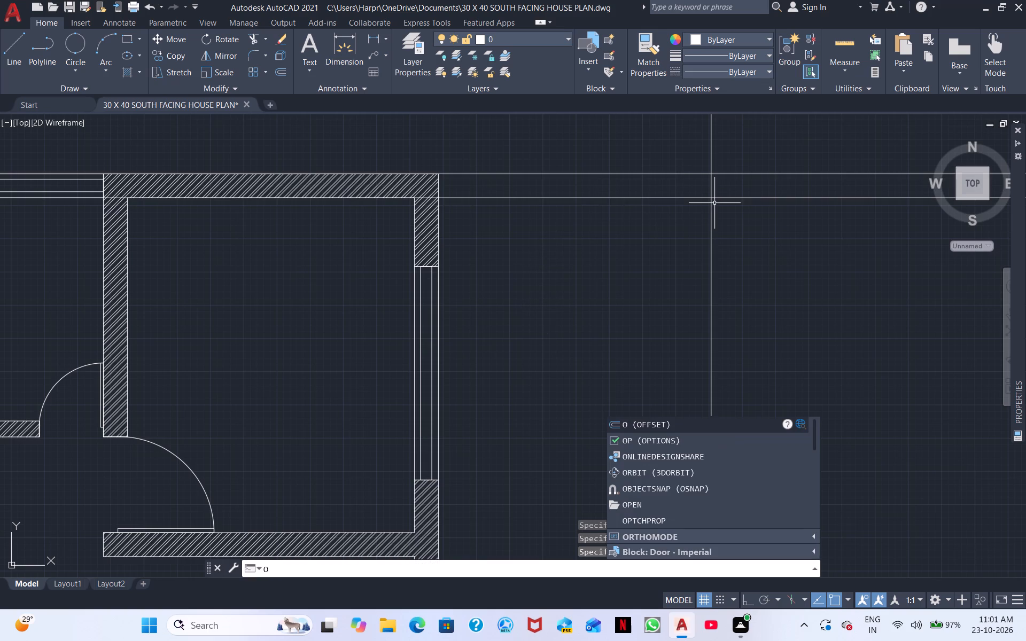
{"action": "key", "text": "space"}
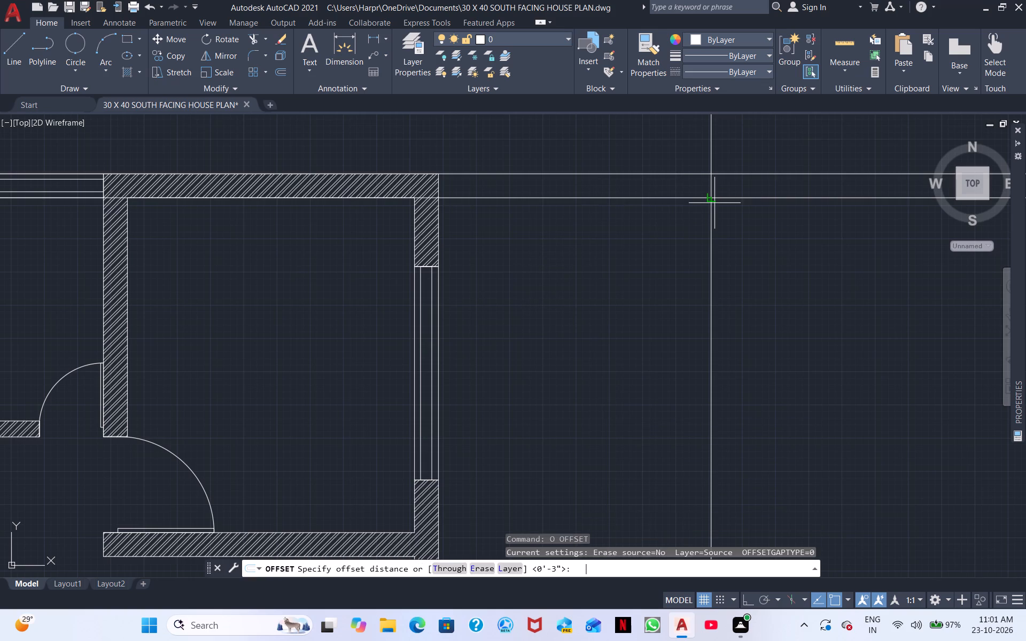
{"action": "type", "text": "9\""}
{"action": "key", "text": "Return"}
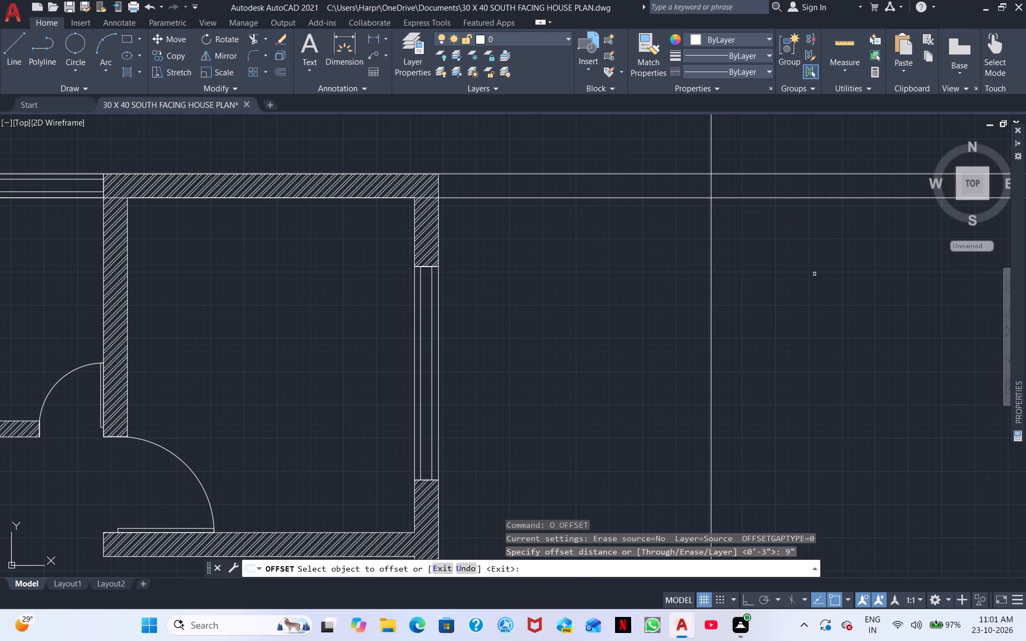
{"action": "left_click", "coordinate": [711, 185]}
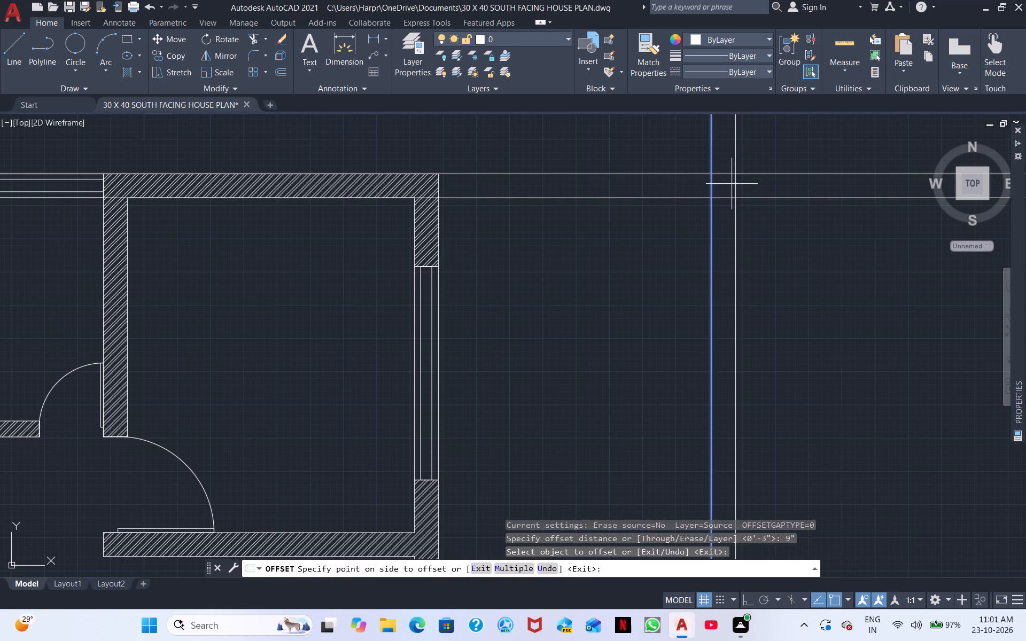
{"action": "left_click", "coordinate": [736, 183]}
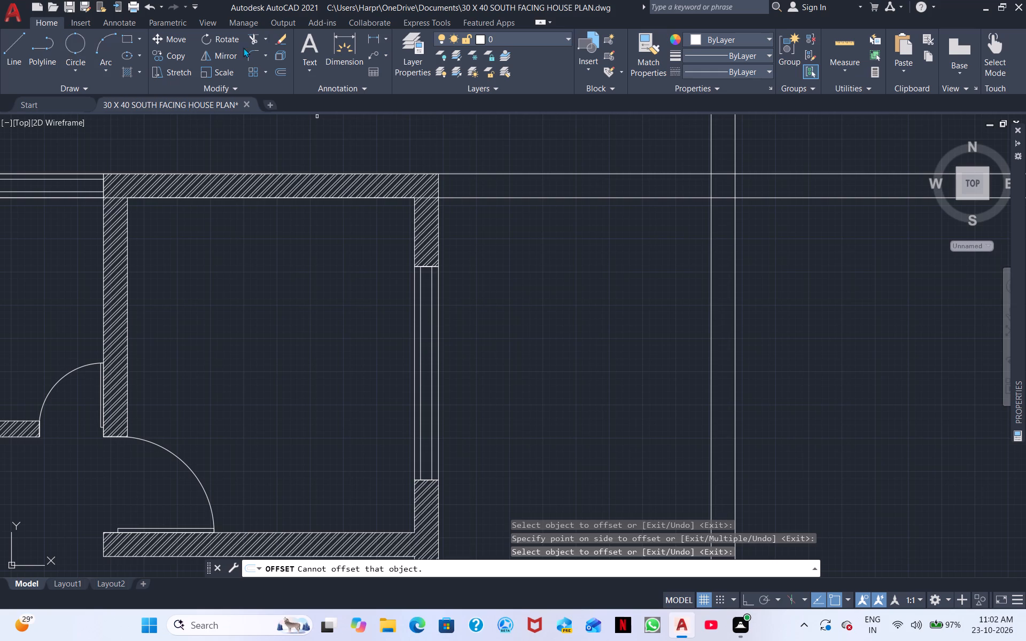
Trim both horizontal construction lines where they cross between the two vertical construction lines.
{"action": "left_click", "coordinate": [254, 33]}
{"action": "left_click", "coordinate": [724, 196]}
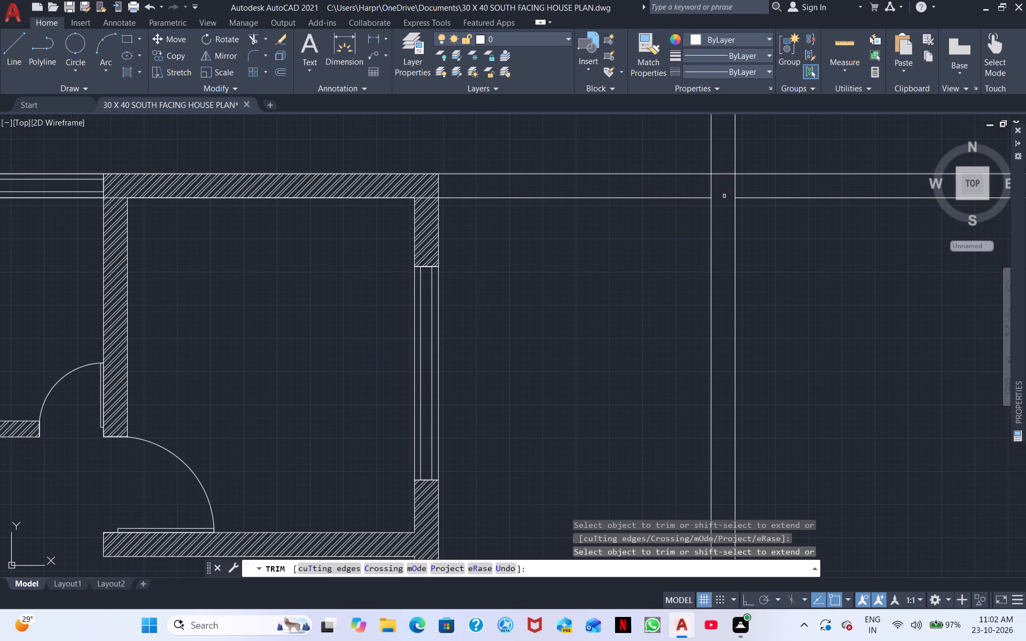
{"action": "left_click_drag", "start_coordinate": [720, 171], "coordinate": [722, 192]}
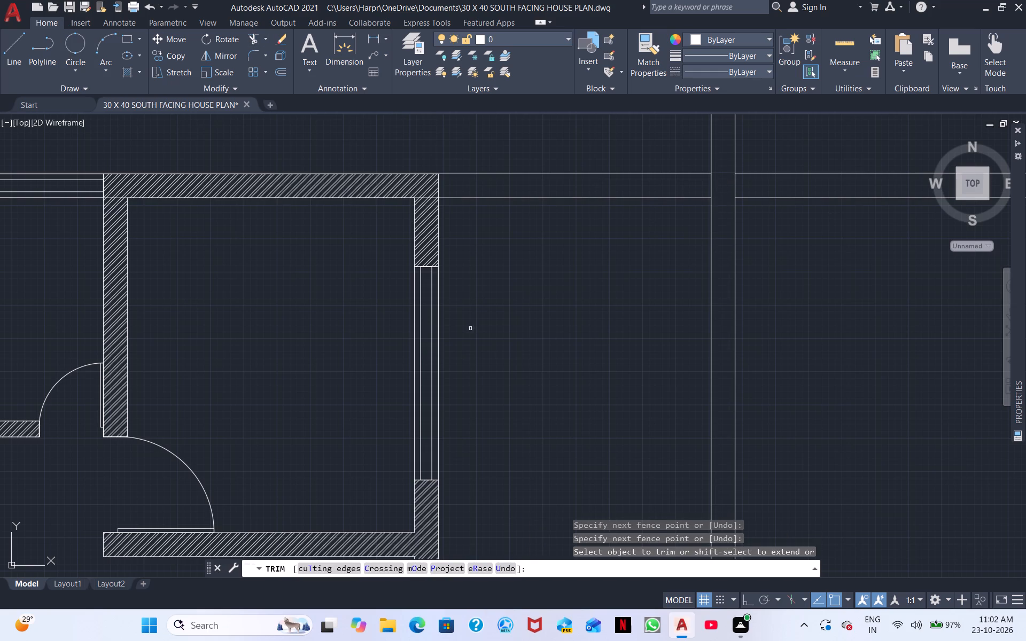
{"action": "key", "text": "Escape"}
Erase the two horizontal construction line portions running left from the vertical lines across the existing plan.
{"action": "left_click_drag", "start_coordinate": [565, 234], "coordinate": [564, 224]}
{"action": "left_click", "coordinate": [528, 163]}
{"action": "right_click", "coordinate": [567, 308]}
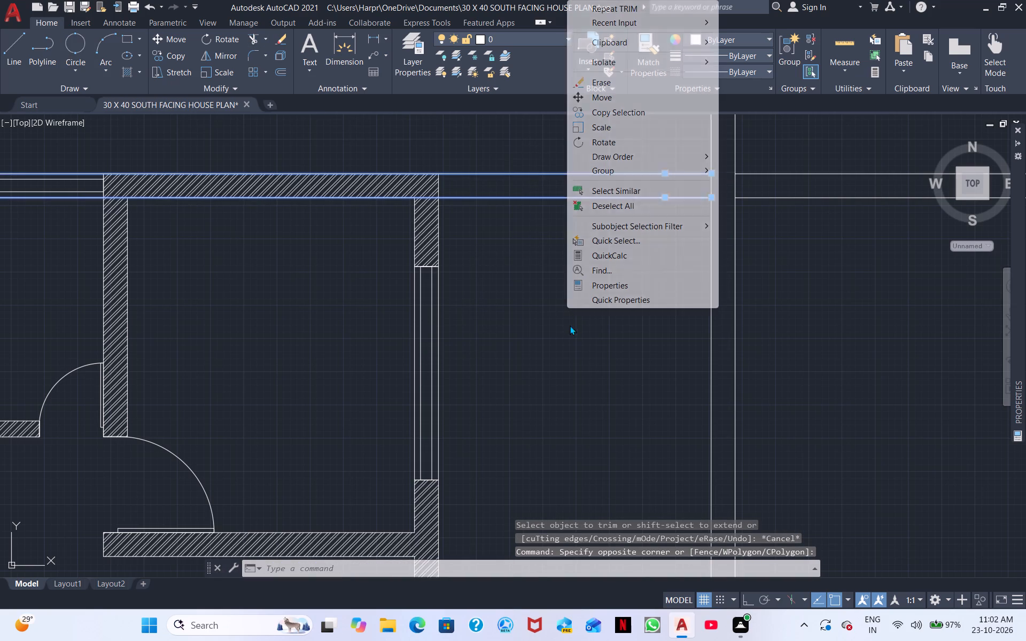
{"action": "left_click", "coordinate": [601, 85]}
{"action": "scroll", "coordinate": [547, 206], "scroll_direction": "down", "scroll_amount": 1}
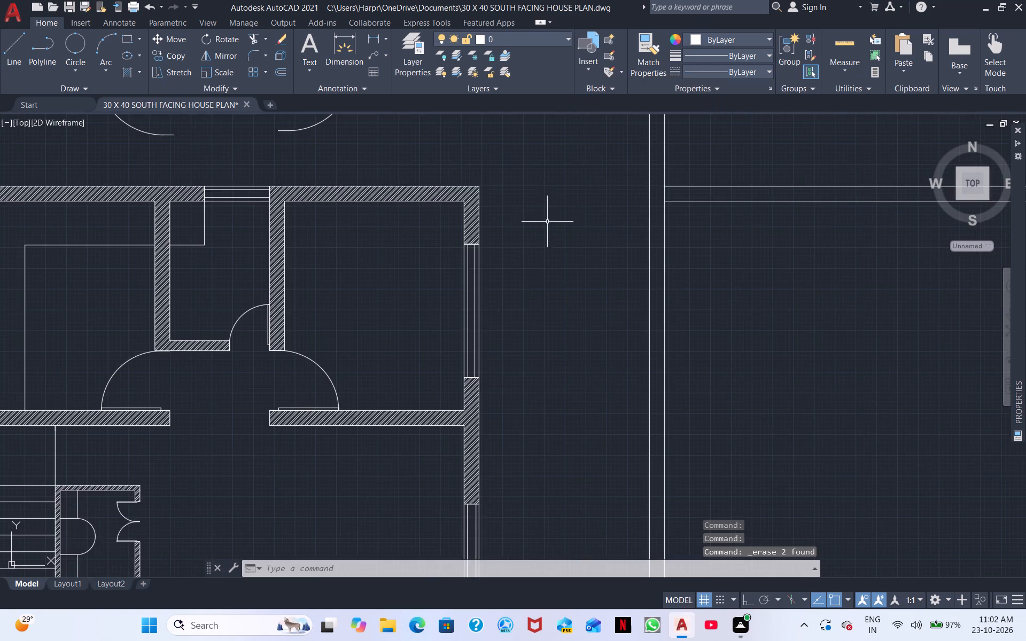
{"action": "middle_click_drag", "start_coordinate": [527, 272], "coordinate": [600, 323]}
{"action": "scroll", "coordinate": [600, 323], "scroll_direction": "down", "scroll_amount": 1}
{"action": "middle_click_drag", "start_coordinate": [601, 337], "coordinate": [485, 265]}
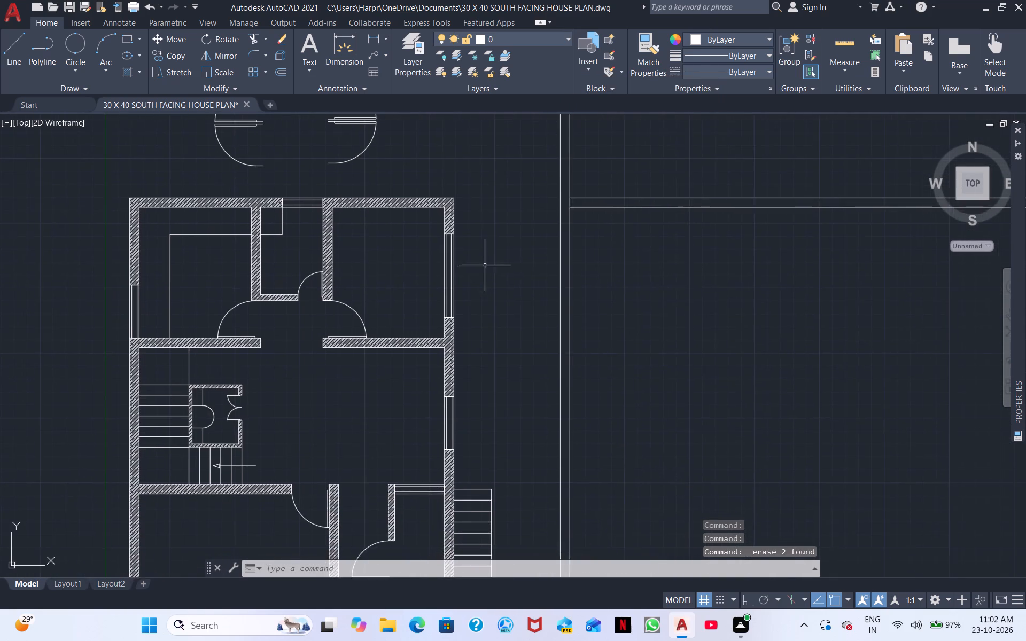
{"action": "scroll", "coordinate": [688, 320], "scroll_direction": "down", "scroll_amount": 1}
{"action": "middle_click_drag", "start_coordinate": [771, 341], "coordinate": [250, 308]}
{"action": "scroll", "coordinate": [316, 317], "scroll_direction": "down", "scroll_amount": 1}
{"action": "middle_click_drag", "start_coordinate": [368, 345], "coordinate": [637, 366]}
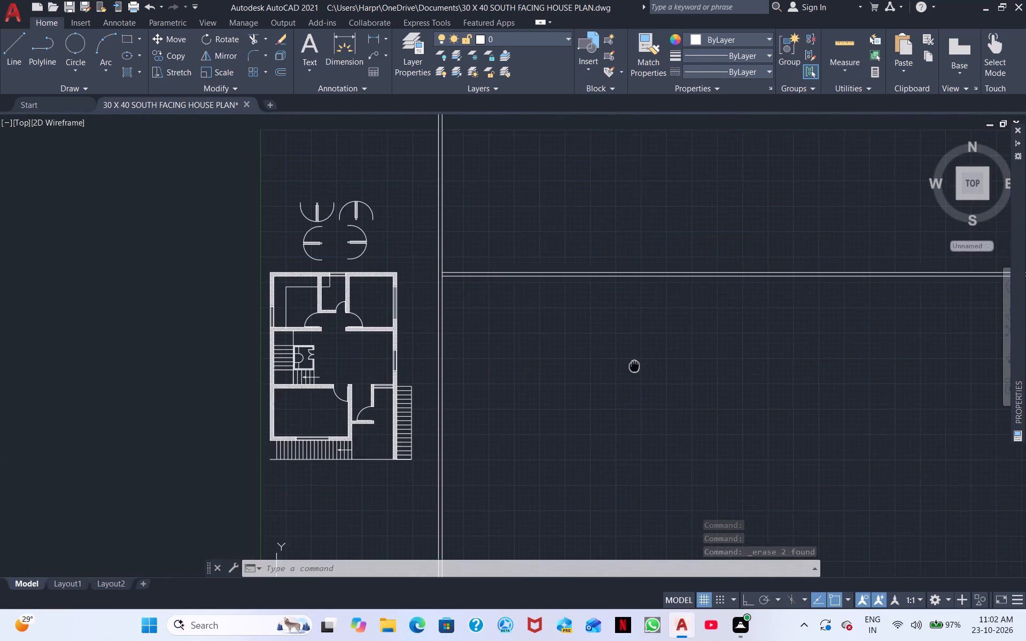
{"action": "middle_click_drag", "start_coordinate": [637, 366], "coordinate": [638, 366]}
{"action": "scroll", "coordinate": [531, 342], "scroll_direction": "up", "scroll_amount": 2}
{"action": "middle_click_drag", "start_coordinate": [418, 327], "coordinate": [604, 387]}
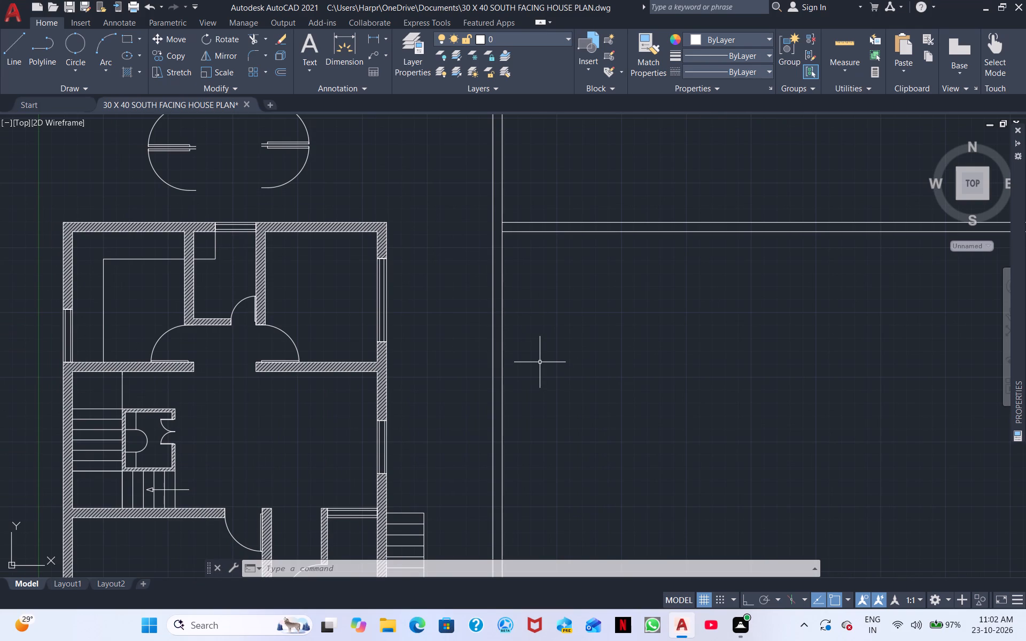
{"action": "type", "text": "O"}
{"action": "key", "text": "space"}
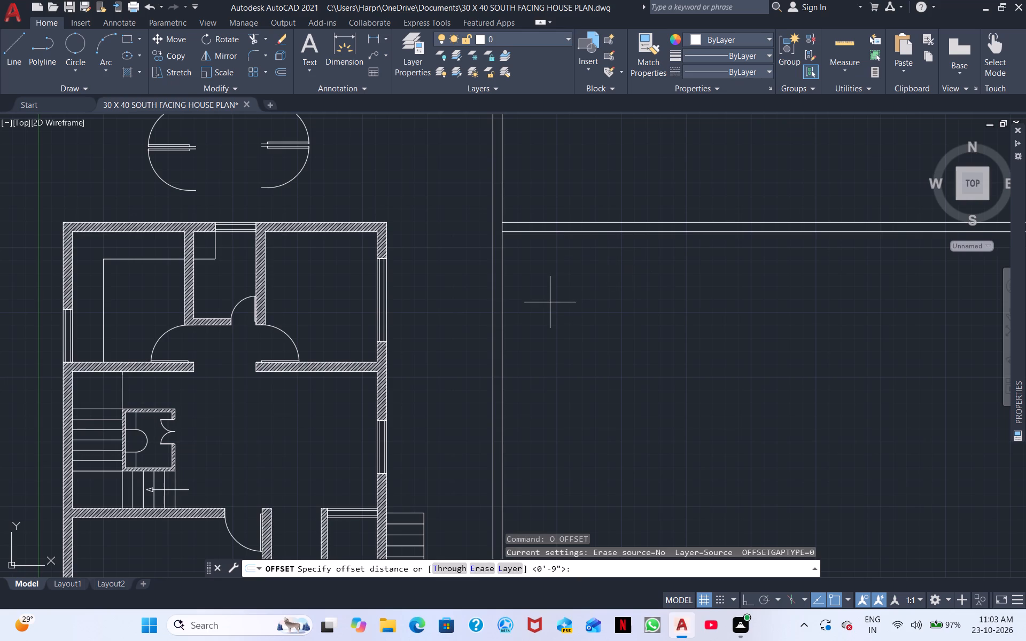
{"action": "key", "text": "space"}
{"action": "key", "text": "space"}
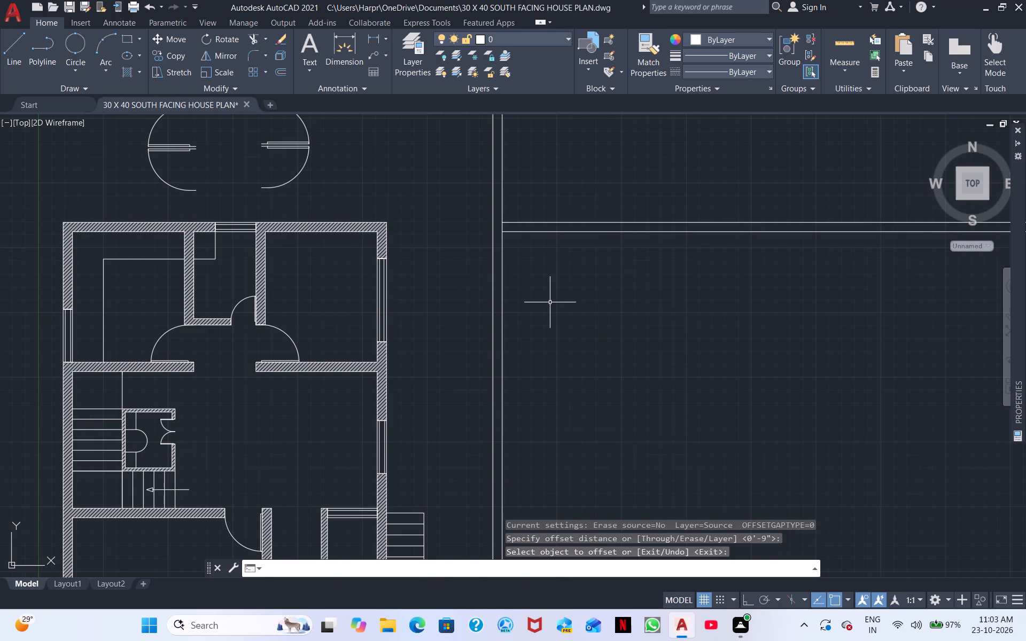
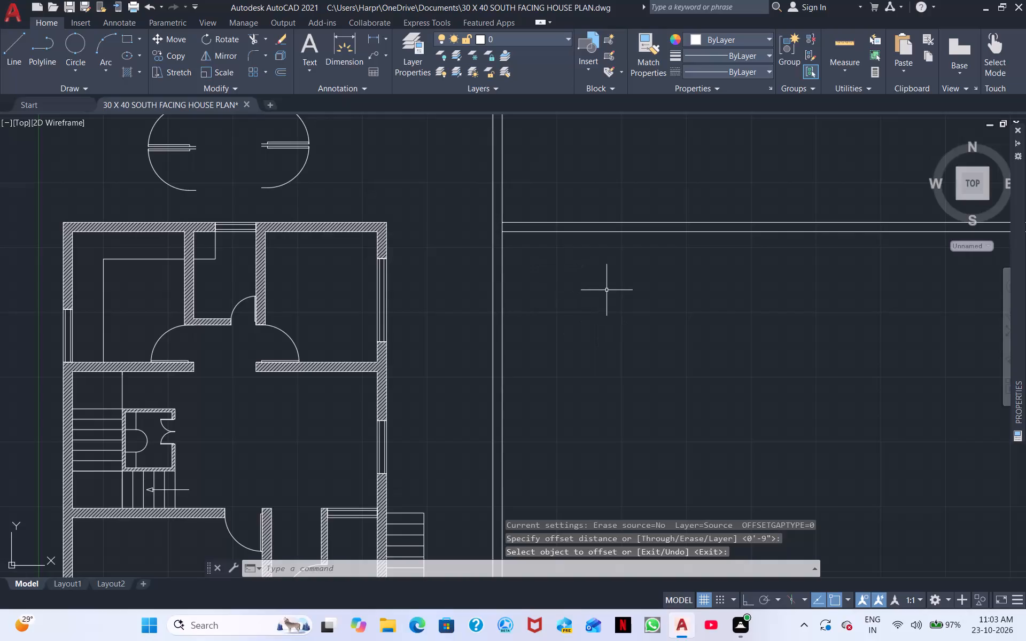
Extend both horizontal wall lines to the outer vertical line beside the existing plan.
{"action": "middle_click_drag", "start_coordinate": [595, 300], "coordinate": [432, 319]}
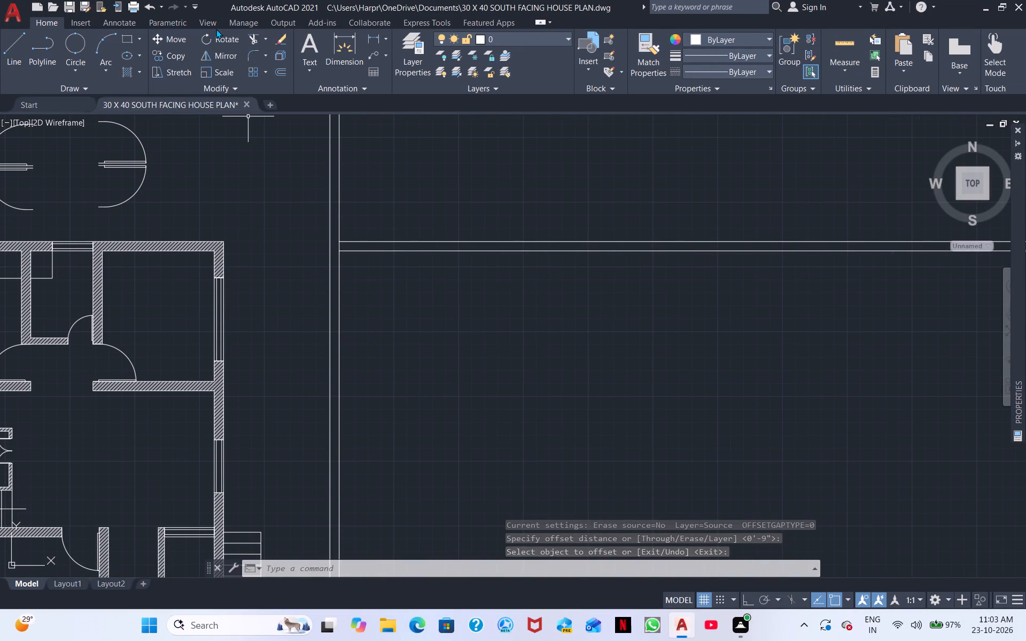
{"action": "left_click", "coordinate": [252, 41]}
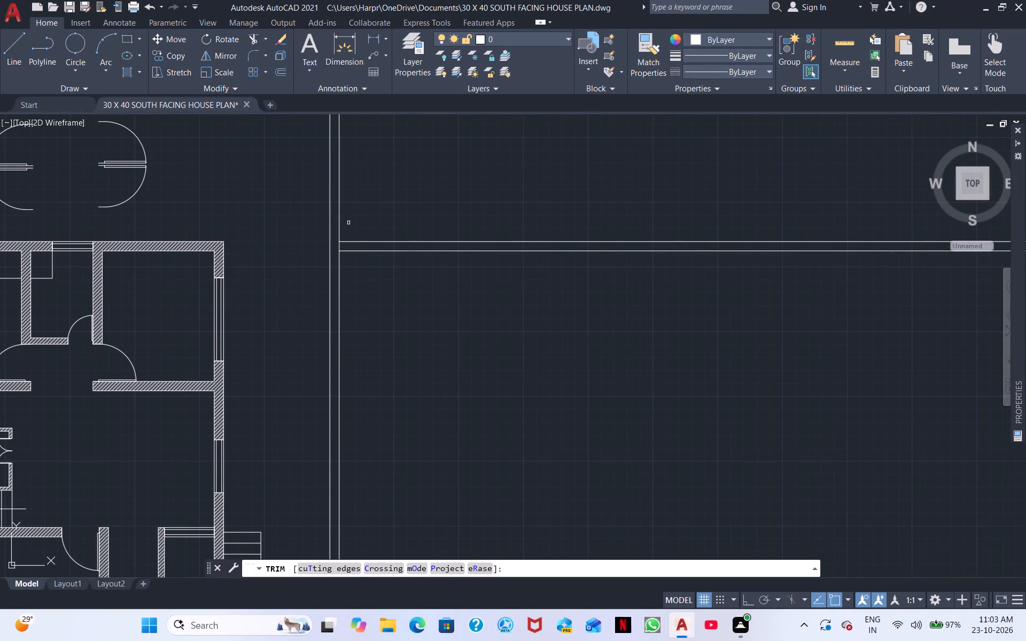
{"action": "left_click", "coordinate": [366, 241], "text": "shift"}
{"action": "left_click", "coordinate": [360, 251], "text": "shift"}
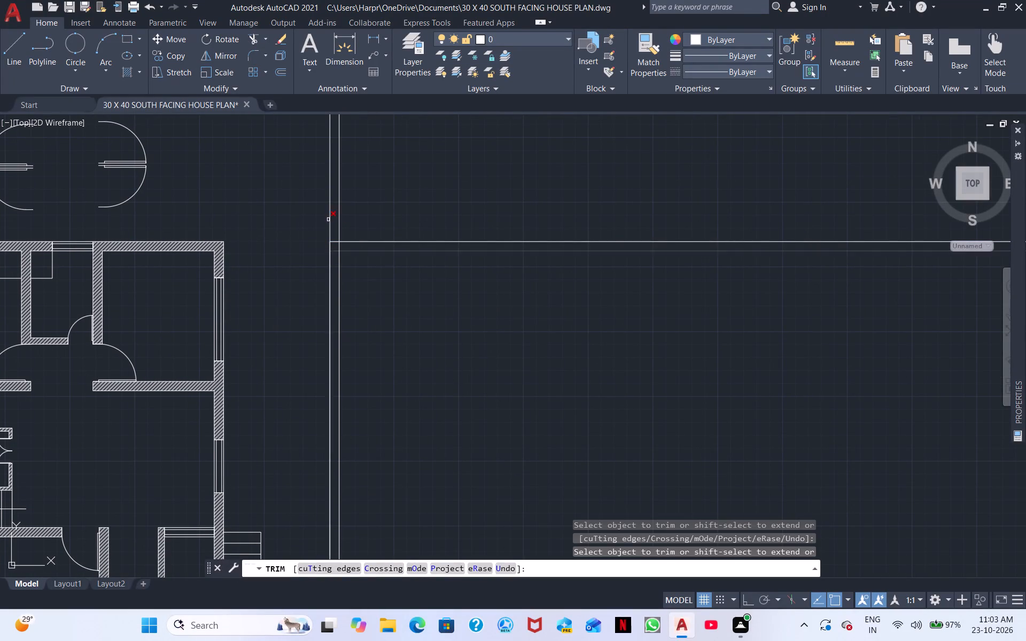
Trim both vertical wall lines where they project above the upper horizontal line, forming the new plan's top corner.
{"action": "left_click_drag", "start_coordinate": [327, 215], "coordinate": [377, 215]}
{"action": "scroll", "coordinate": [455, 209], "scroll_direction": "down", "scroll_amount": 1}
{"action": "middle_click_drag", "start_coordinate": [598, 286], "coordinate": [388, 313]}
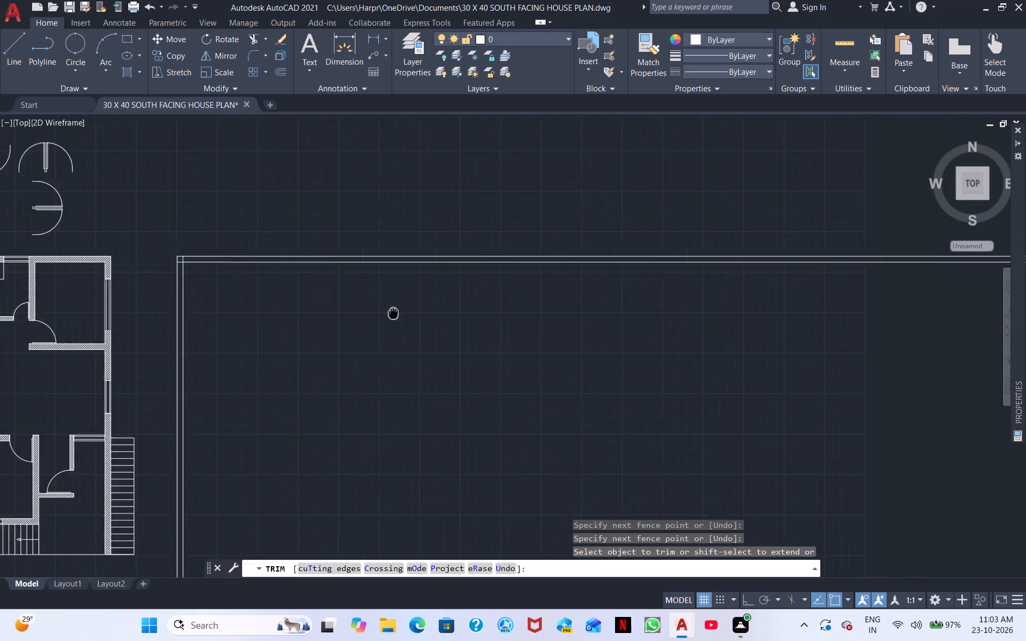
{"action": "middle_click_drag", "start_coordinate": [388, 313], "coordinate": [309, 313]}
{"action": "scroll", "coordinate": [309, 313], "scroll_direction": "down", "scroll_amount": 1}
{"action": "right_click", "coordinate": [348, 322]}
{"action": "left_click", "coordinate": [389, 328]}
{"action": "scroll", "coordinate": [289, 340], "scroll_direction": "down", "scroll_amount": 1}
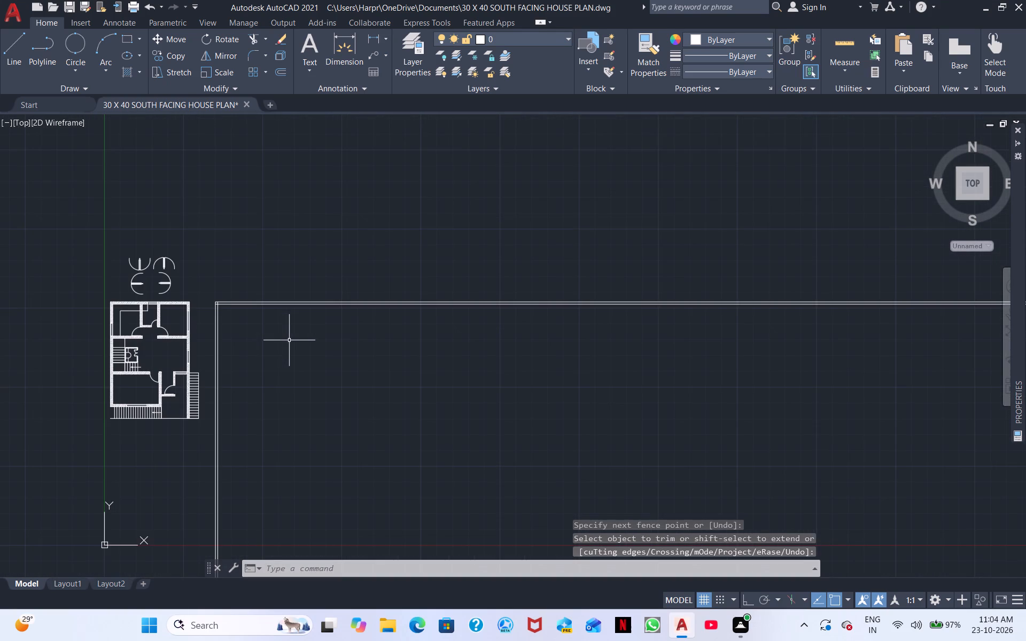
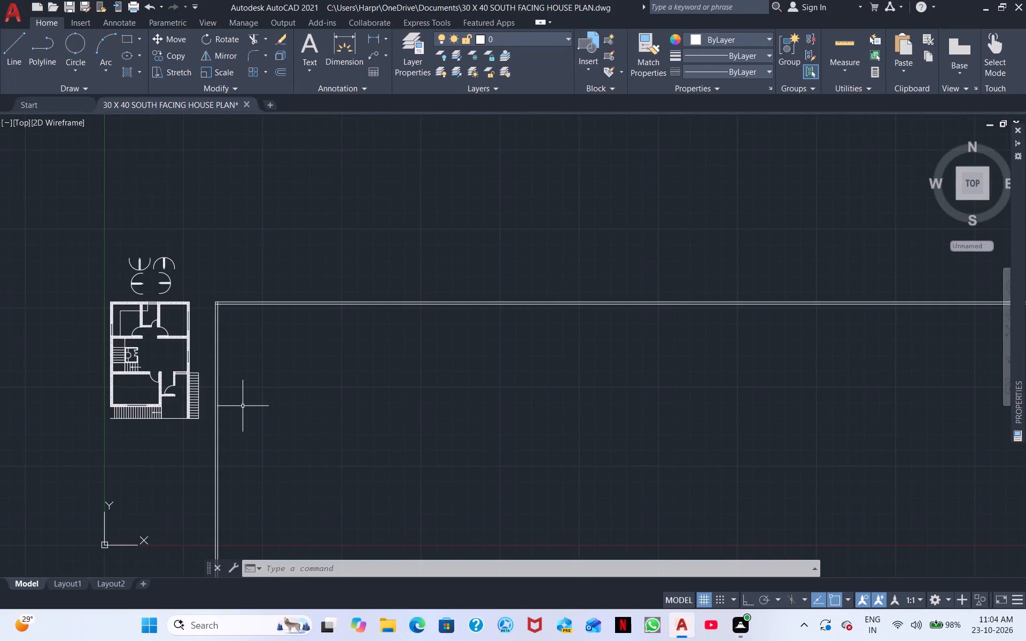
Offset the new plan's inner west wall line 6' east into the plan.
{"action": "scroll", "coordinate": [272, 386], "scroll_direction": "up", "scroll_amount": 2}
{"action": "middle_click_drag", "start_coordinate": [238, 389], "coordinate": [445, 392]}
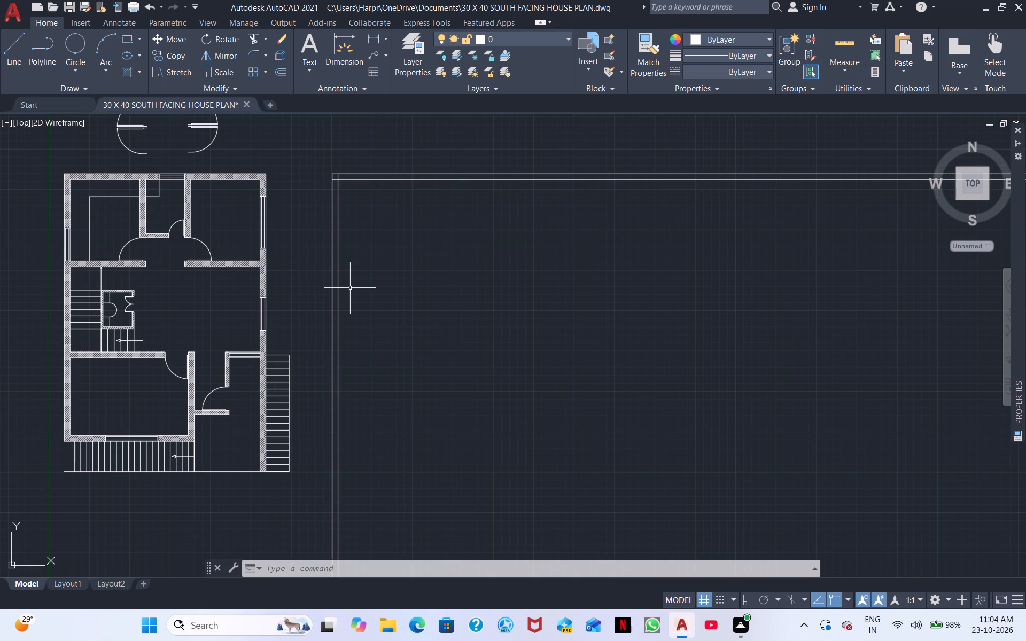
{"action": "type", "text": "O"}
{"action": "key", "text": "space"}
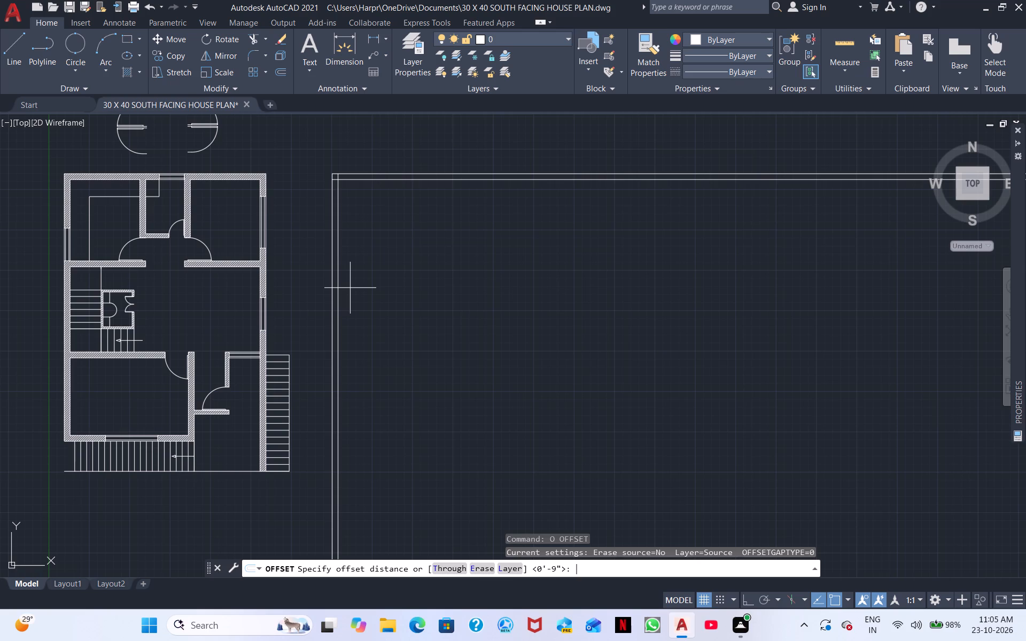
{"action": "key", "text": "6"}
{"action": "key", "text": "apostrophe"}
{"action": "key", "text": "Return"}
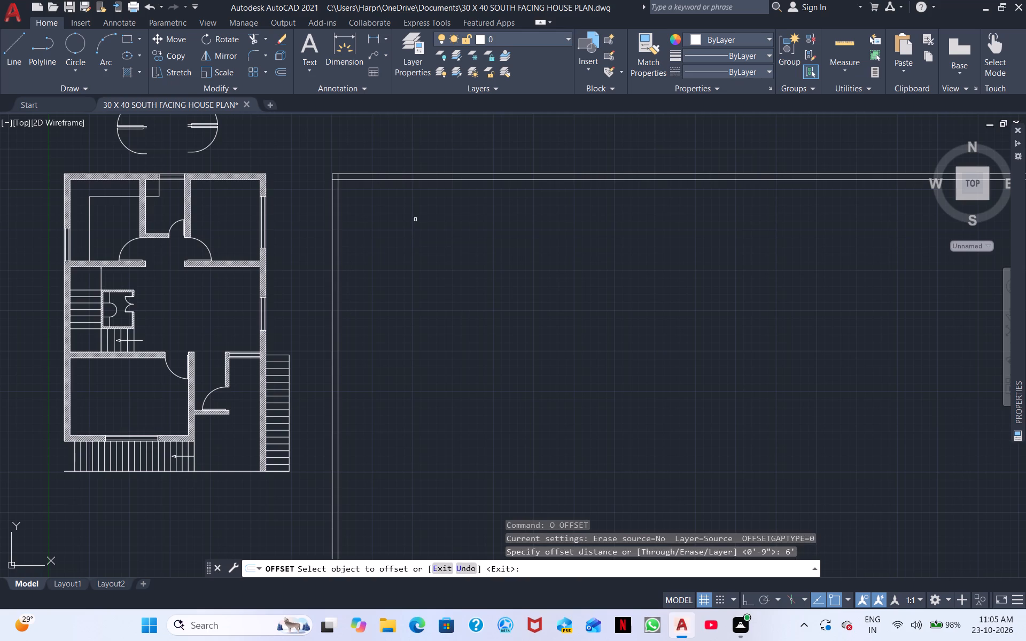
{"action": "left_click", "coordinate": [339, 338]}
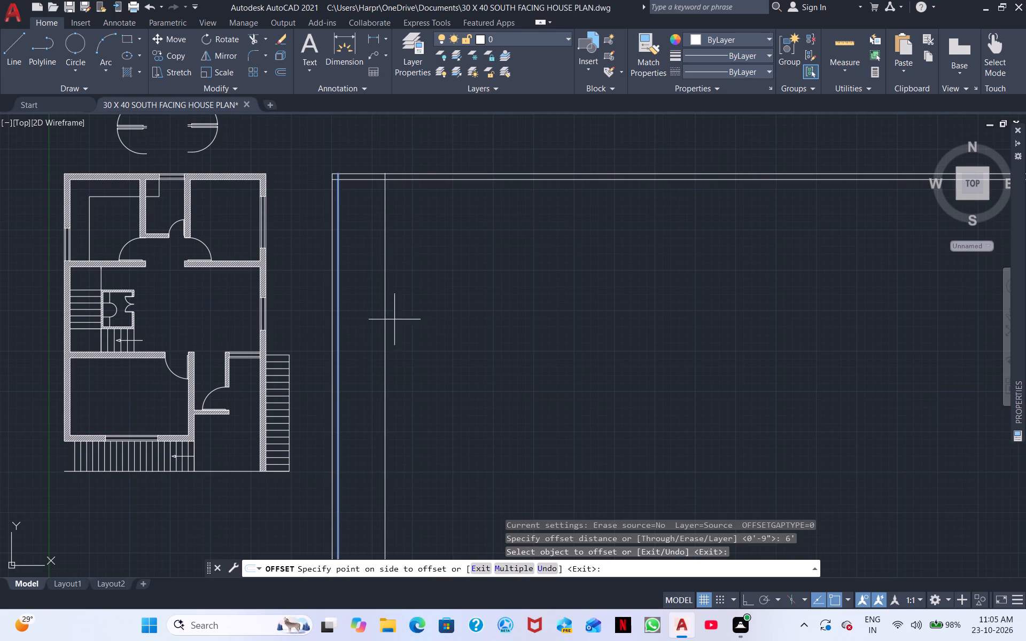
{"action": "left_click", "coordinate": [429, 317]}
{"action": "scroll", "coordinate": [398, 278], "scroll_direction": "up", "scroll_amount": 3}
{"action": "middle_click_drag", "start_coordinate": [369, 295], "coordinate": [595, 443]}
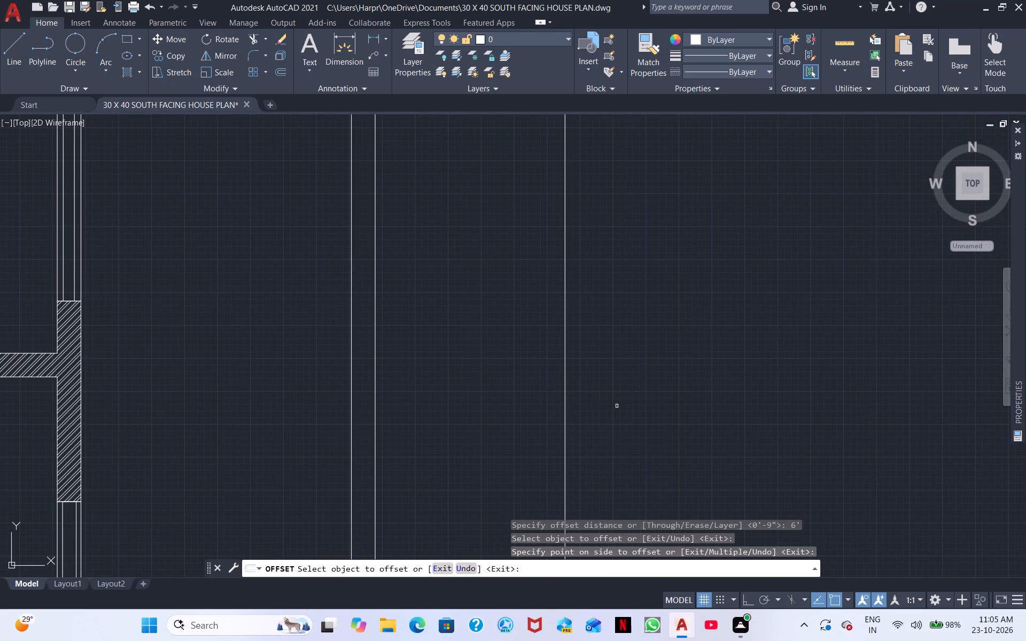
{"action": "key", "text": "space"}
Offset the newly placed vertical line 5" east to form the first interior partition wall.
{"action": "key", "text": "space"}
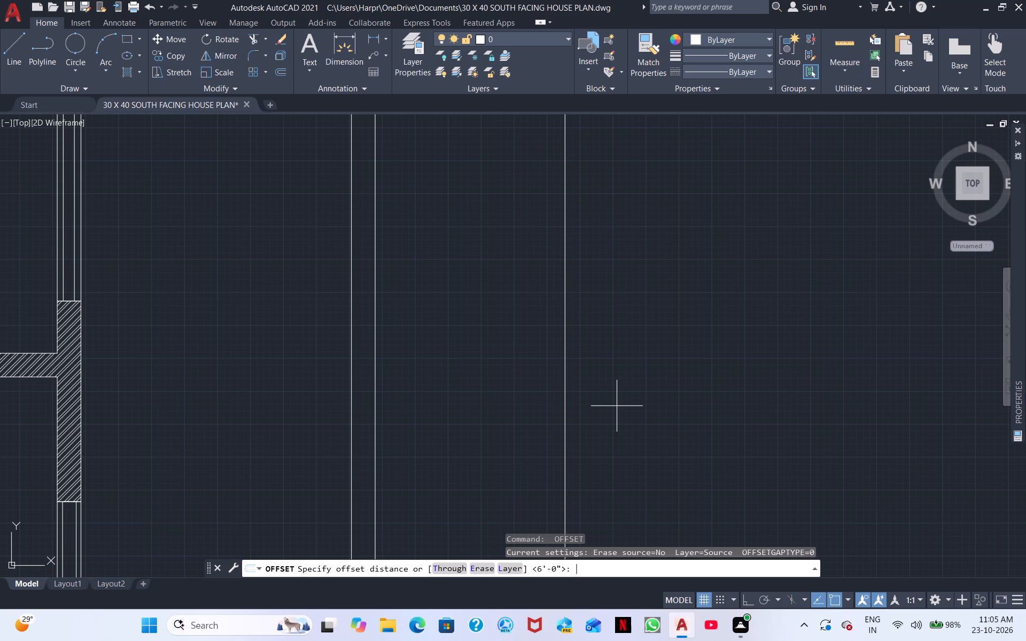
{"action": "key", "text": "5"}
{"action": "key", "text": "shift+quotedbl"}
{"action": "key", "text": "shift+Return"}
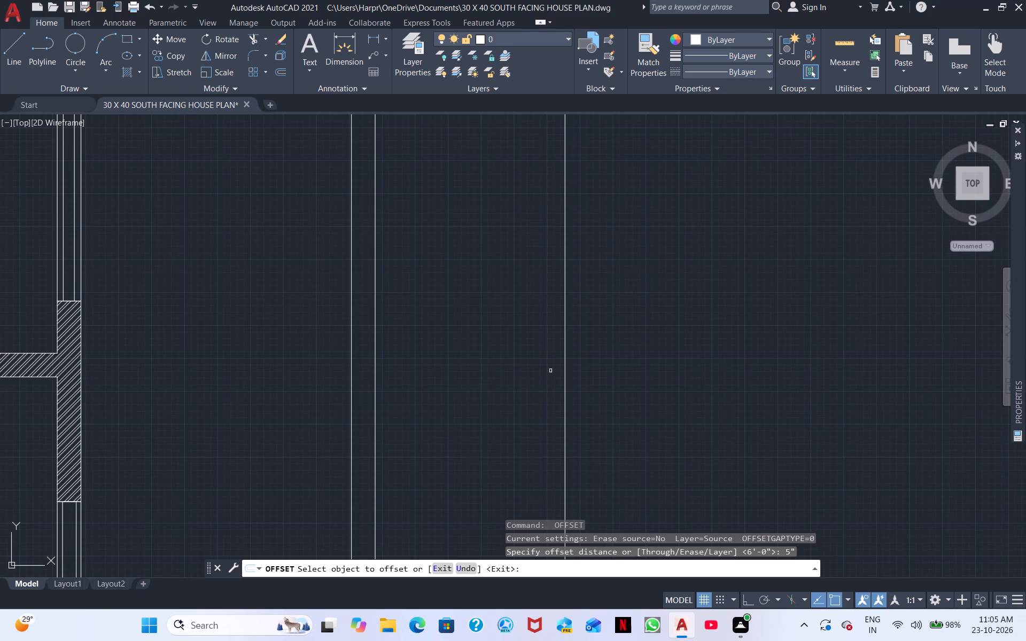
{"action": "left_click", "coordinate": [566, 365]}
{"action": "left_click", "coordinate": [604, 373]}
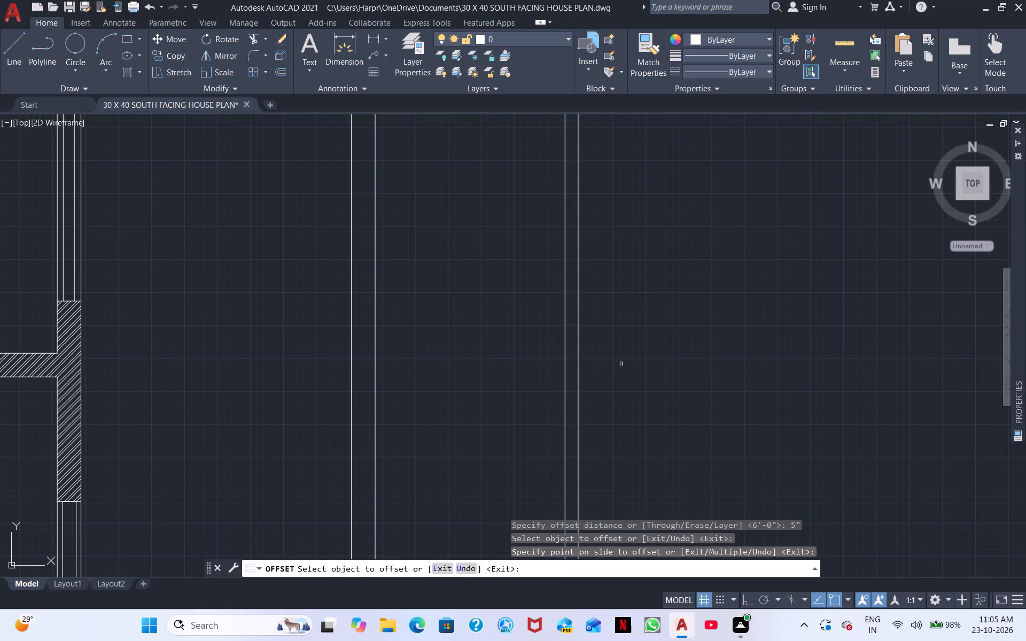
{"action": "middle_click_drag", "start_coordinate": [623, 366], "coordinate": [540, 539]}
{"action": "key", "text": "space"}
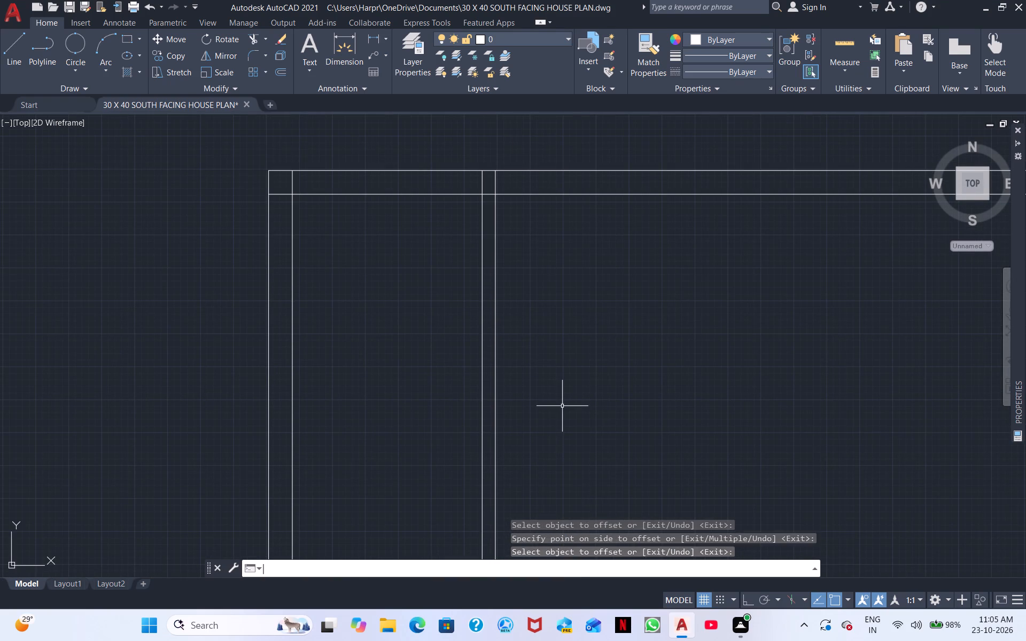
Offset the east face of the first 5" partition 14'6" further east.
{"action": "key", "text": "space"}
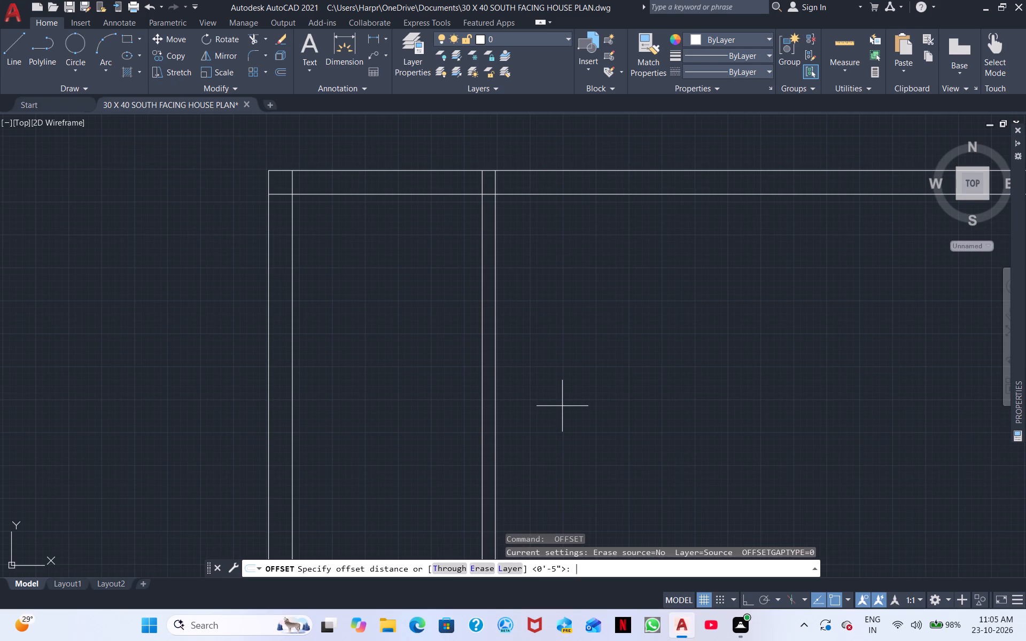
{"action": "key", "text": "1"}
{"action": "type", "text": "4'"}
{"action": "type", "text": "6\""}
{"action": "key", "text": "Return"}
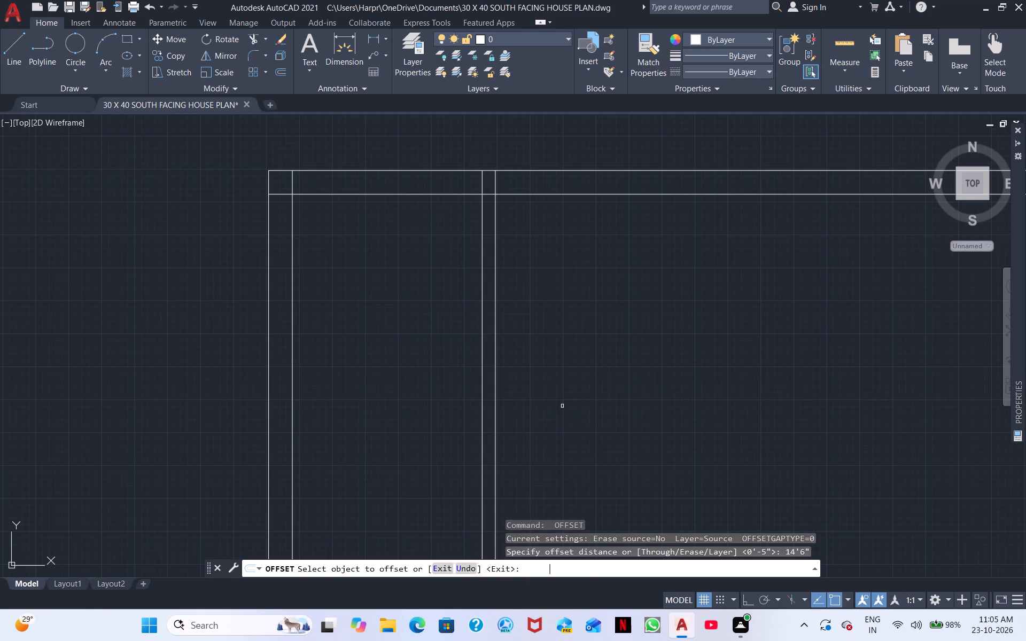
{"action": "left_click", "coordinate": [498, 425]}
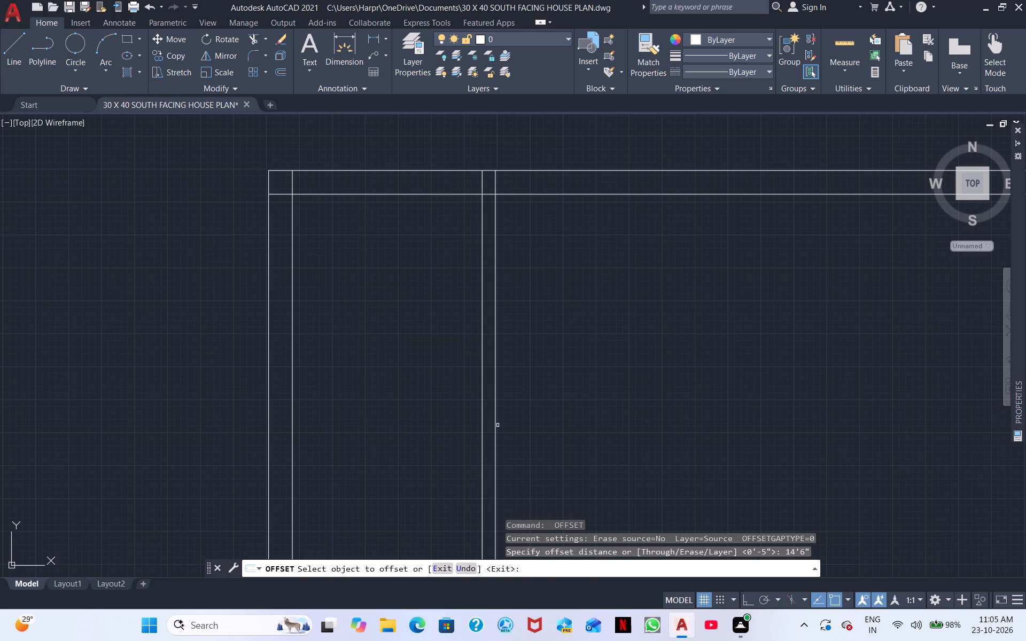
{"action": "left_click", "coordinate": [494, 431]}
{"action": "left_click", "coordinate": [619, 434]}
{"action": "middle_click_drag", "start_coordinate": [784, 431], "coordinate": [510, 474]}
{"action": "scroll", "coordinate": [509, 470], "scroll_direction": "down", "scroll_amount": 3}
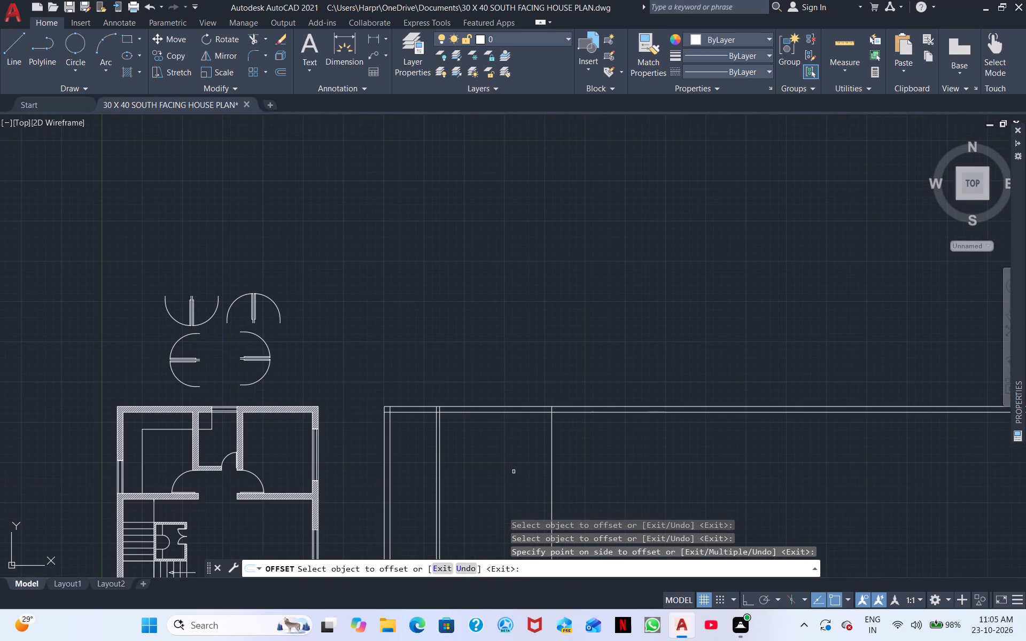
{"action": "middle_click_drag", "start_coordinate": [534, 426], "coordinate": [545, 394]}
{"action": "middle_click_drag", "start_coordinate": [536, 434], "coordinate": [556, 338]}
{"action": "scroll", "coordinate": [557, 363], "scroll_direction": "up", "scroll_amount": 2}
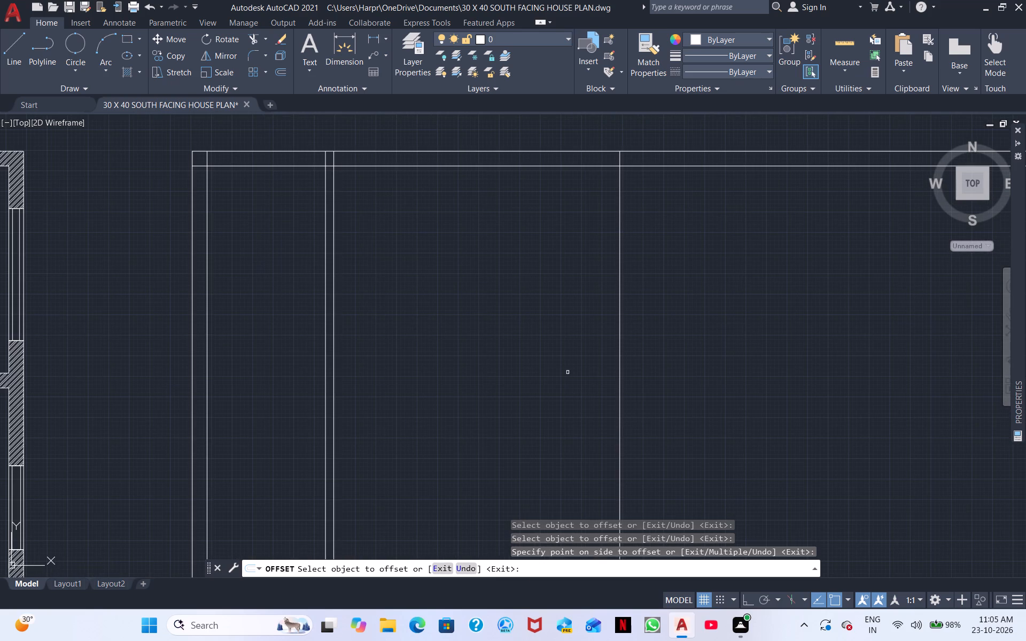
{"action": "key", "text": "space"}
Offset the vertical line at the 14'6" spacing 5" east to form the second partition wall.
{"action": "key", "text": "space"}
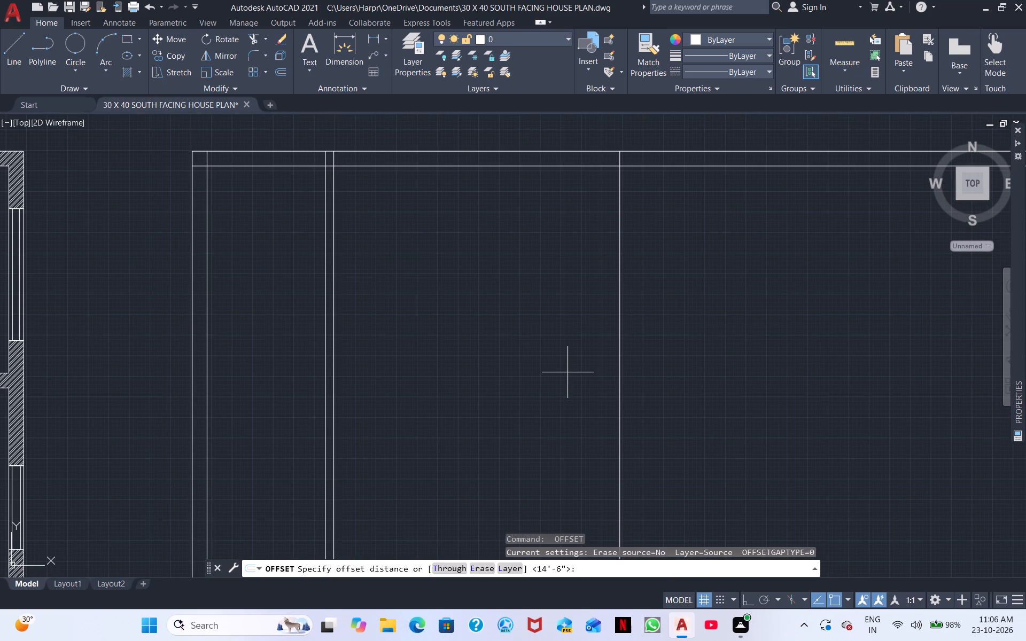
{"action": "type", "text": "5\""}
{"action": "key", "text": "Return"}
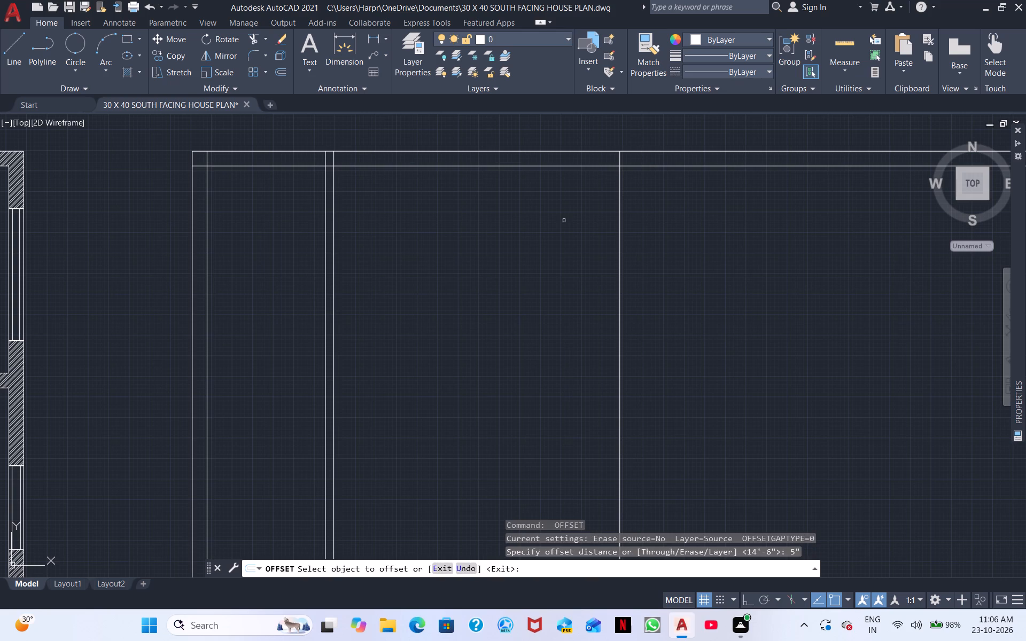
{"action": "left_click", "coordinate": [620, 374]}
{"action": "left_click", "coordinate": [659, 369]}
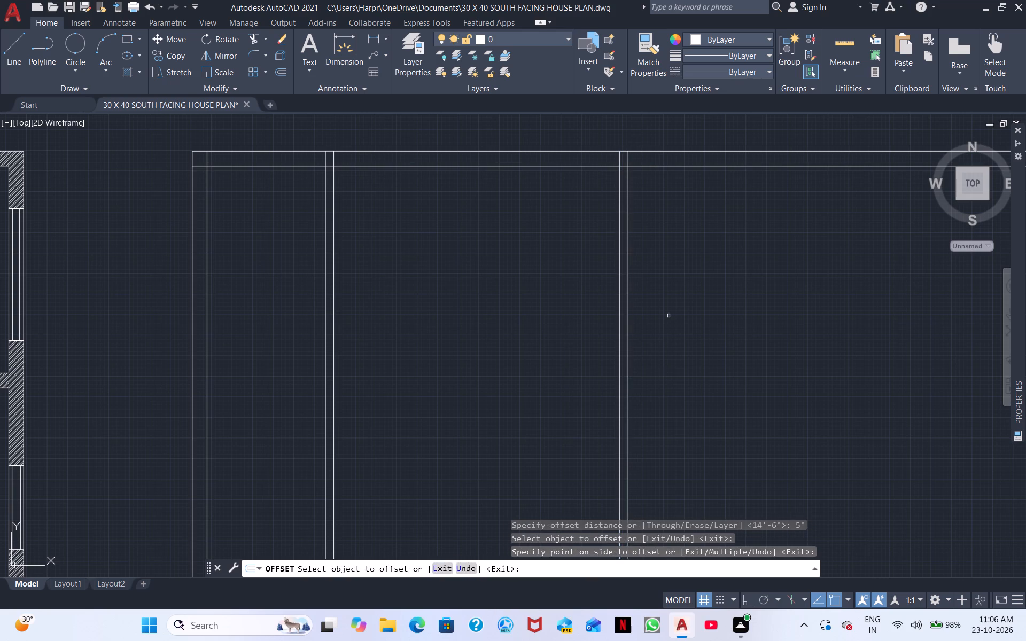
{"action": "middle_click_drag", "start_coordinate": [669, 319], "coordinate": [548, 317]}
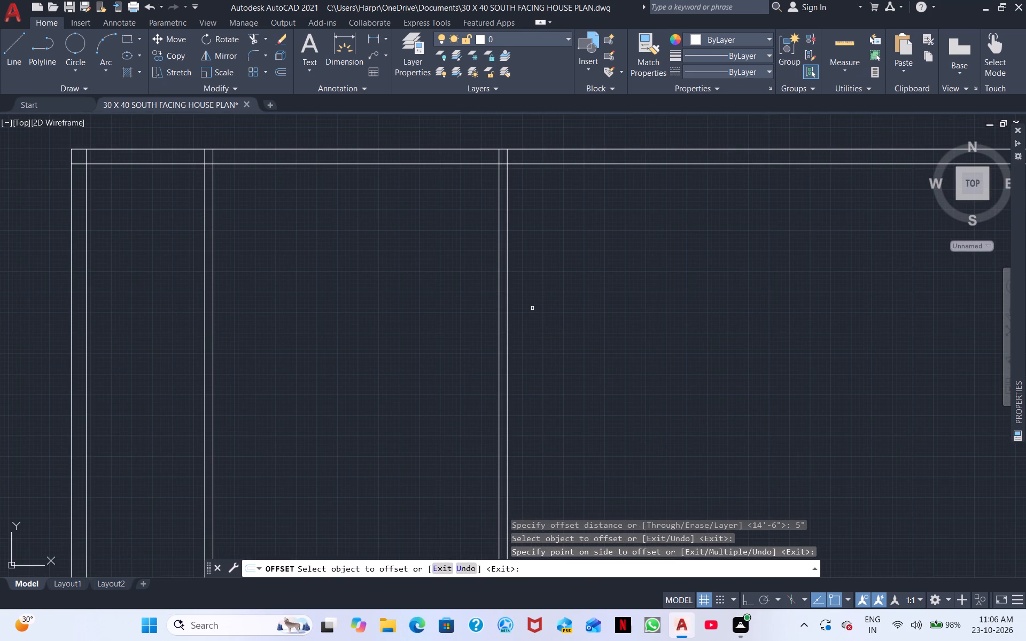
{"action": "key", "text": "space"}
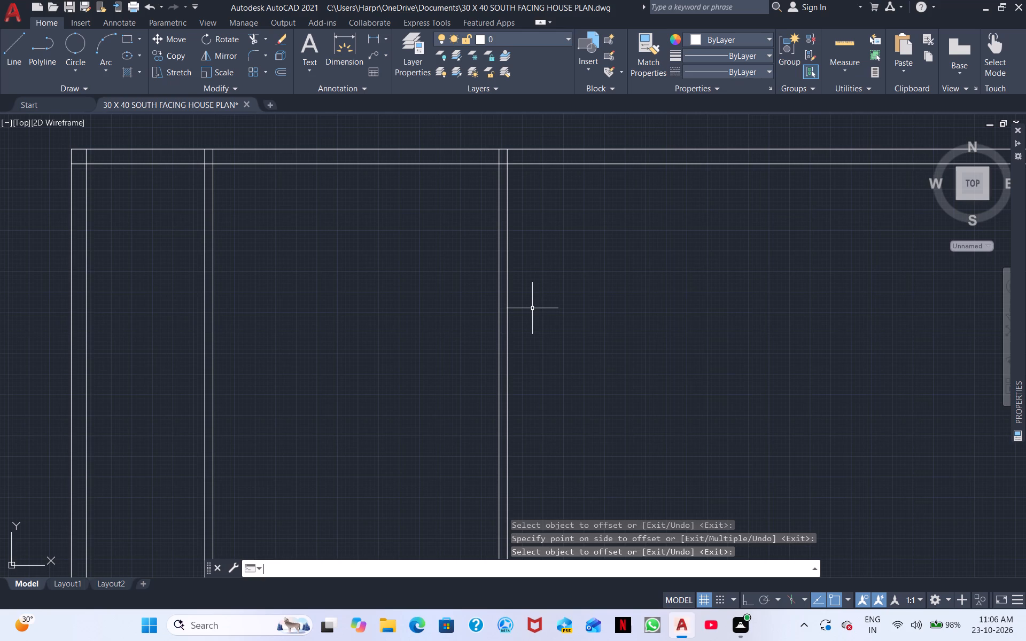
Offset the east face of the second 5" partition 4' further east.
{"action": "type", "text": "O"}
{"action": "key", "text": "space"}
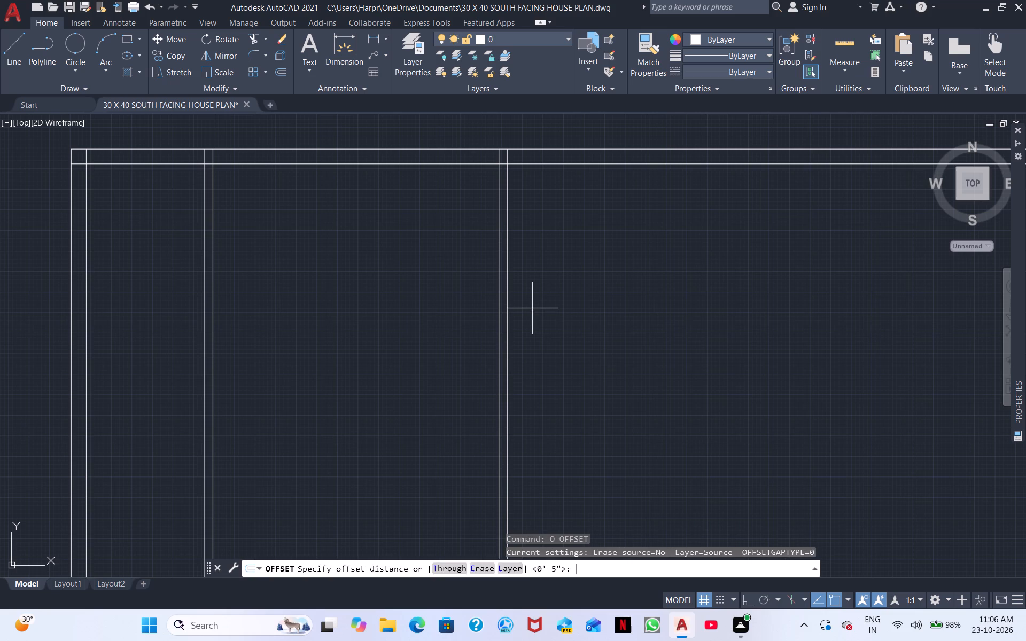
{"action": "type", "text": "4'"}
{"action": "key", "text": "Return"}
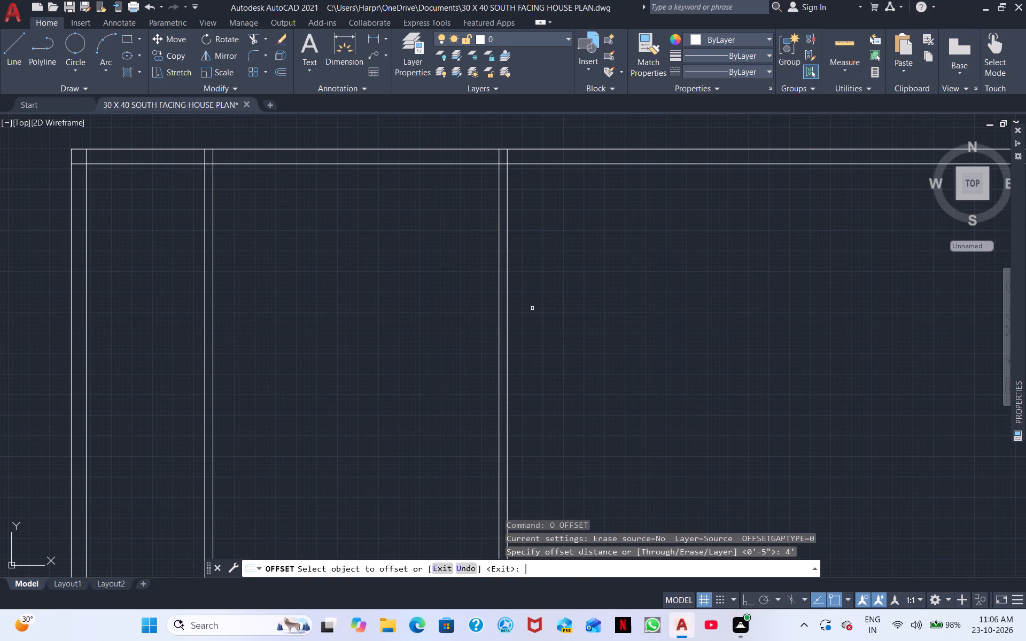
{"action": "left_click", "coordinate": [508, 353]}
{"action": "left_click", "coordinate": [556, 354]}
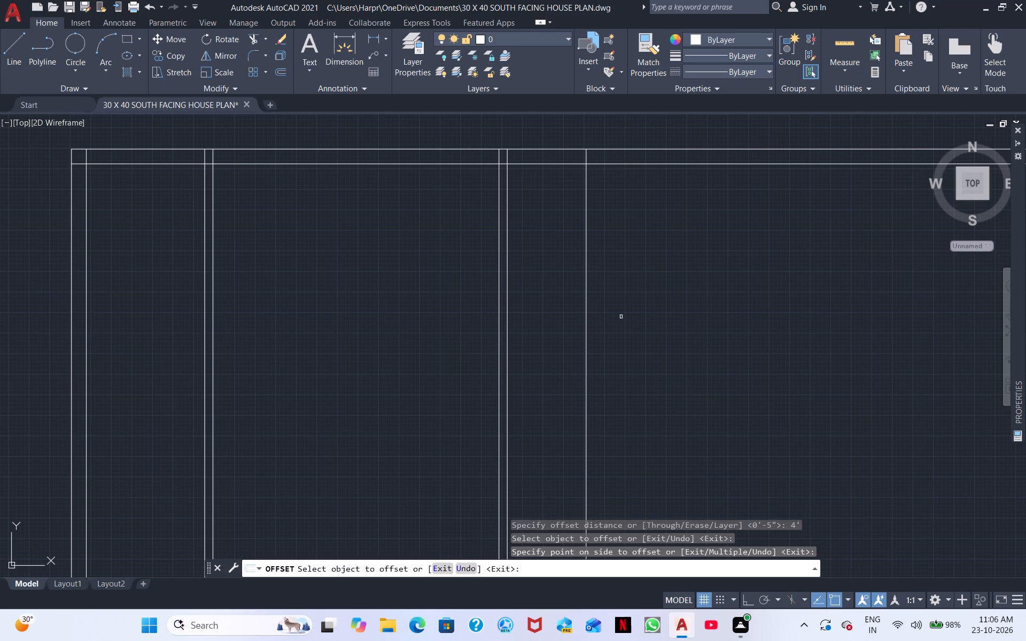
{"action": "key", "text": "space"}
Offset the easternmost vertical line 9" outward to form the new plan's east outer wall.
{"action": "key", "text": "space"}
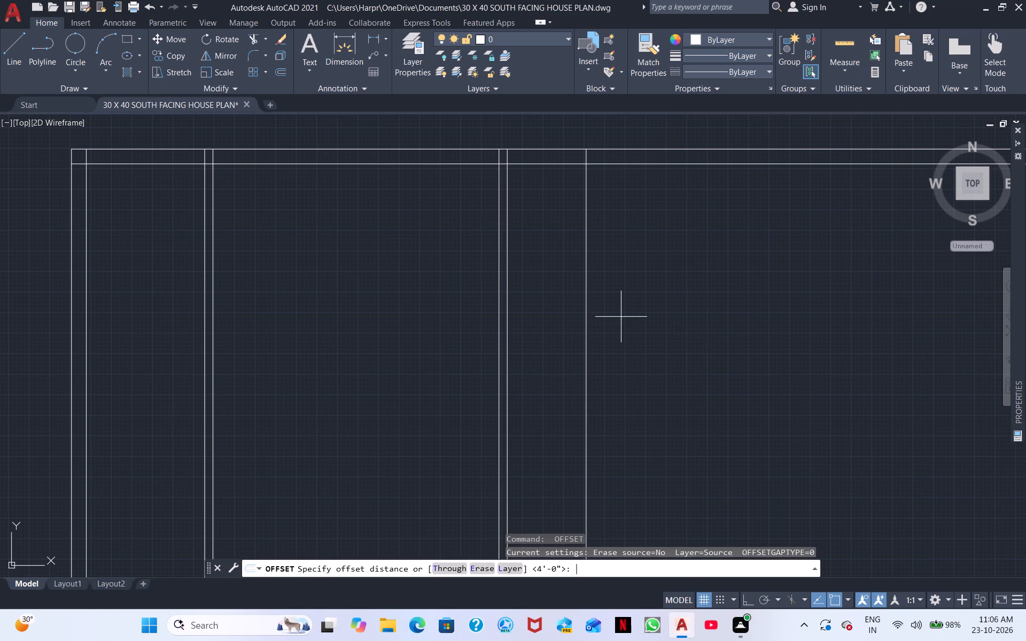
{"action": "type", "text": "9\""}
{"action": "key", "text": "Return"}
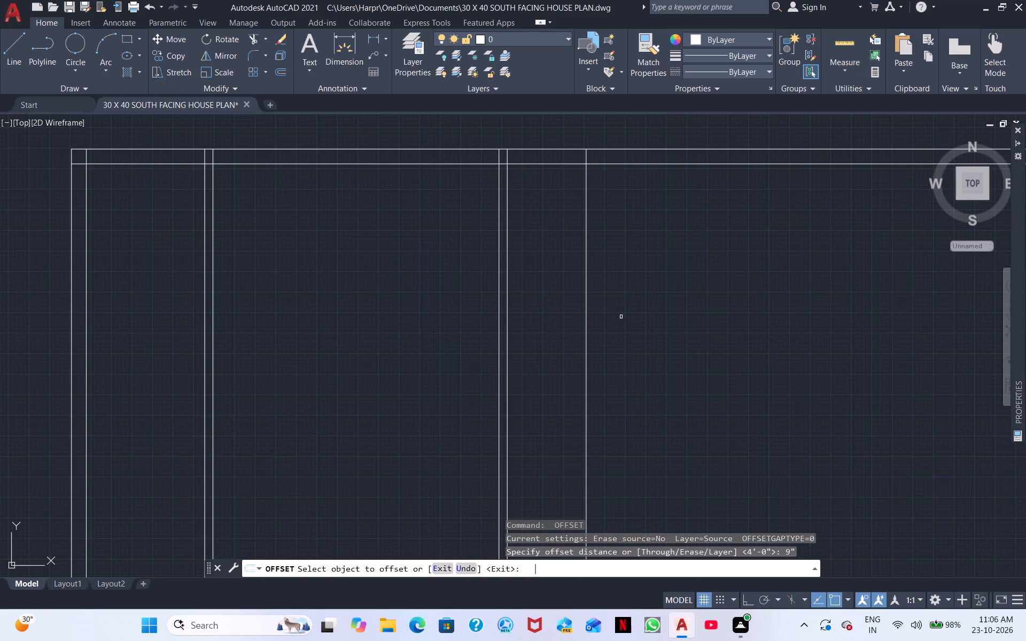
{"action": "left_click", "coordinate": [587, 291]}
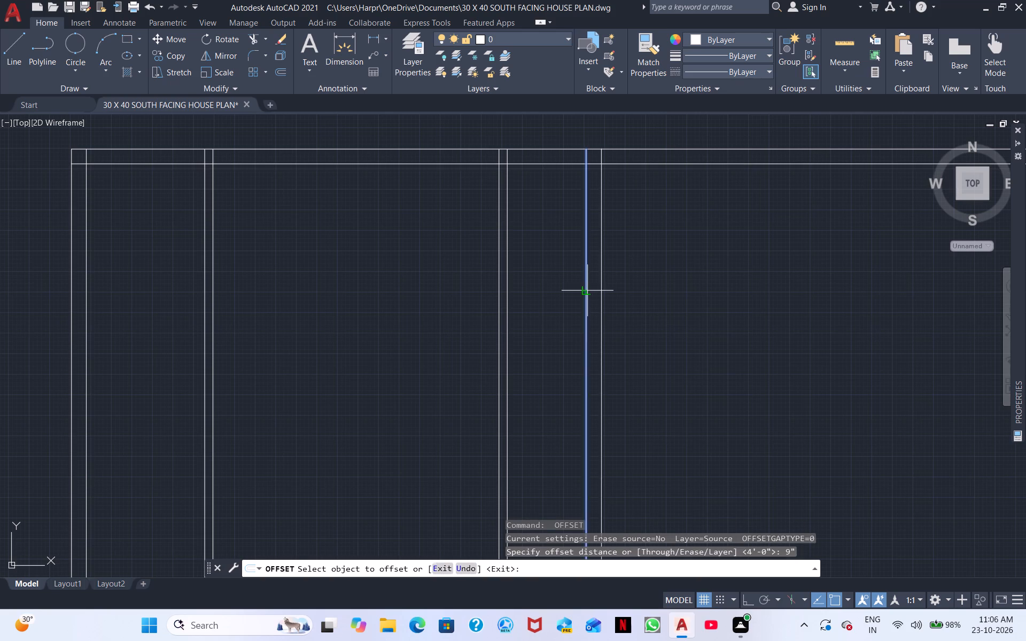
{"action": "left_click", "coordinate": [624, 287]}
{"action": "scroll", "coordinate": [652, 283], "scroll_direction": "down", "scroll_amount": 1}
{"action": "middle_click_drag", "start_coordinate": [666, 318], "coordinate": [655, 198]}
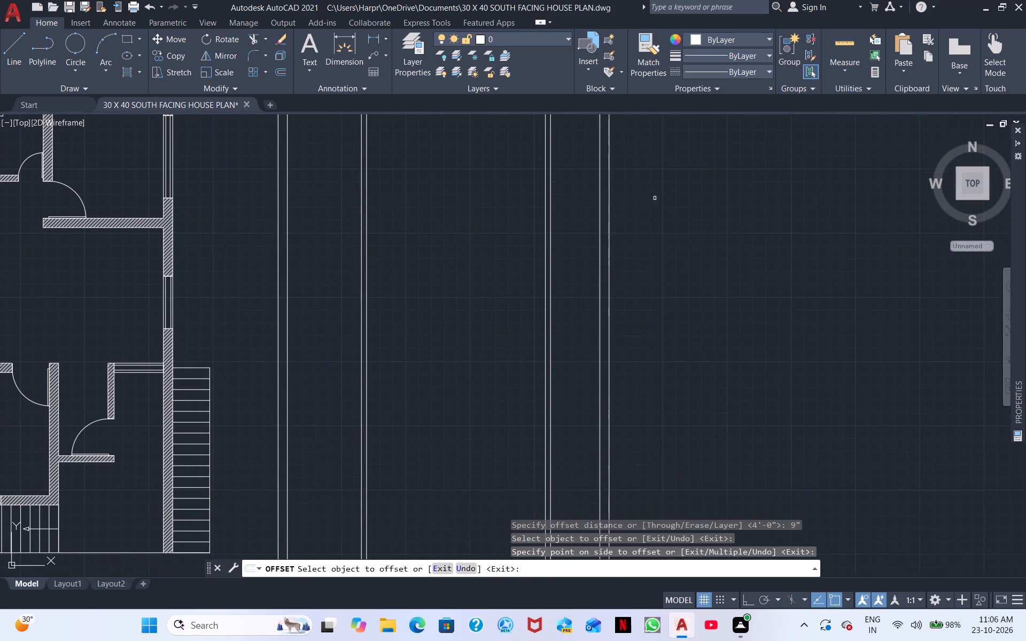
{"action": "middle_click", "coordinate": [683, 337]}
{"action": "right_click", "coordinate": [683, 338]}
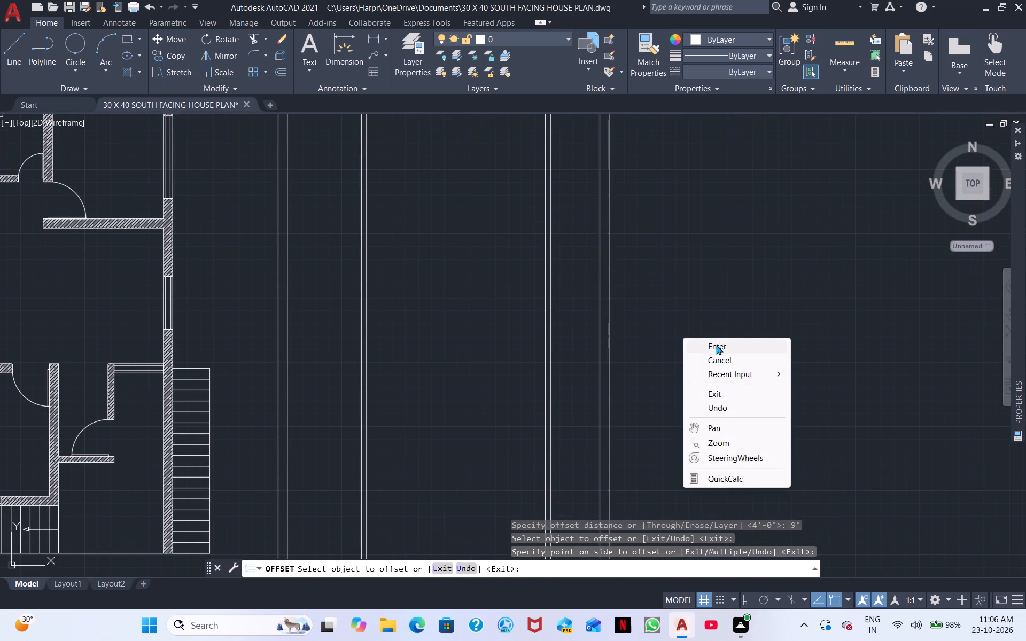
{"action": "left_click", "coordinate": [716, 345]}
Offset the inner face line of the new plan's north wall 10'6" south.
{"action": "middle_click_drag", "start_coordinate": [633, 322], "coordinate": [772, 364]}
{"action": "scroll", "coordinate": [778, 354], "scroll_direction": "down", "scroll_amount": 1}
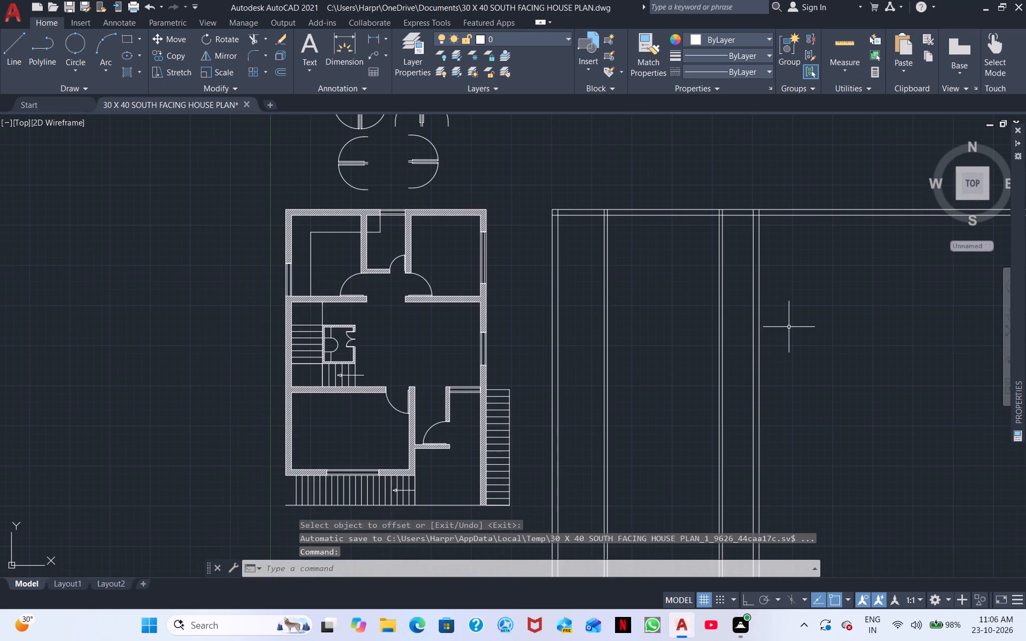
{"action": "middle_click_drag", "start_coordinate": [813, 327], "coordinate": [835, 323]}
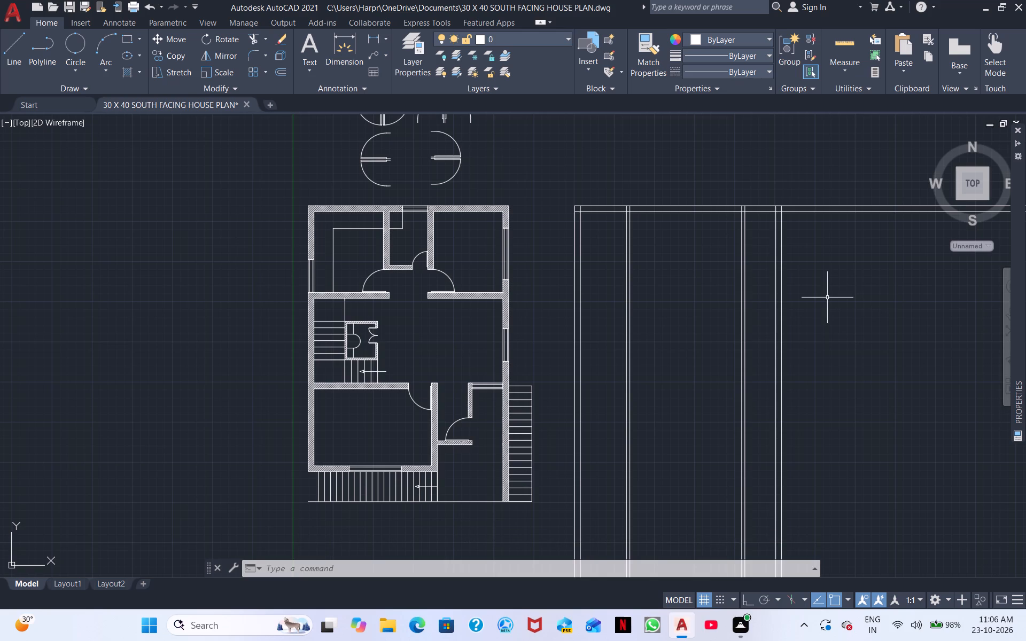
{"action": "type", "text": "O"}
{"action": "key", "text": "space"}
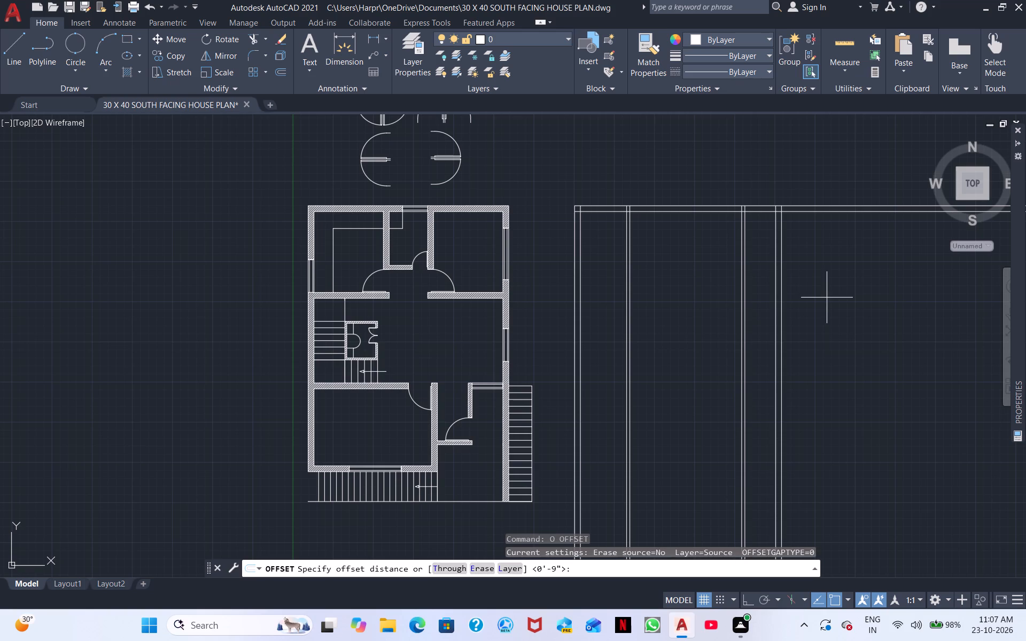
{"action": "type", "text": "10'6\""}
{"action": "key", "text": "Return"}
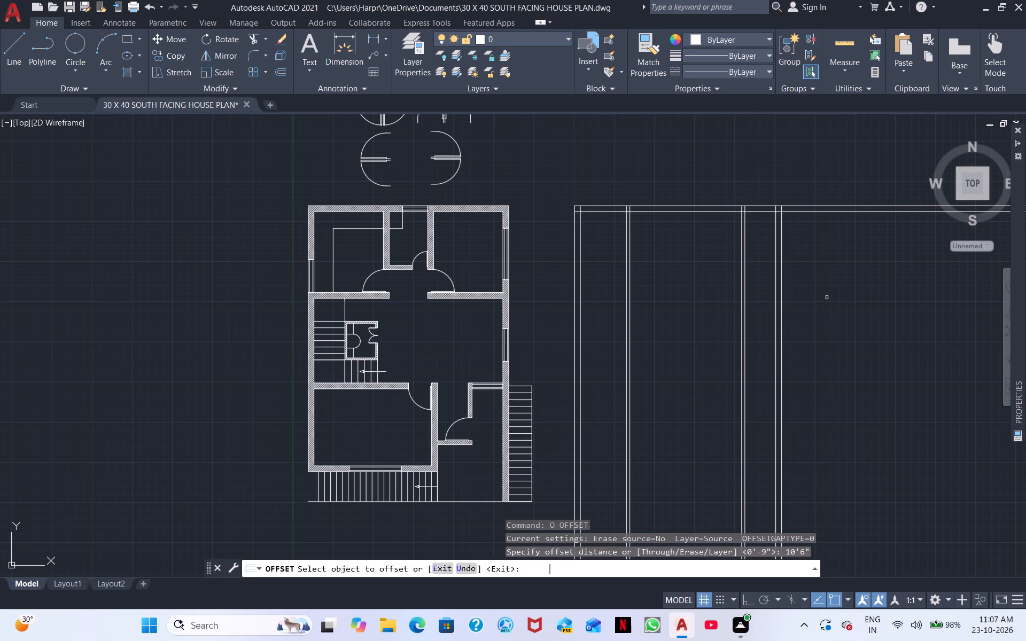
{"action": "left_click", "coordinate": [683, 211]}
{"action": "left_click", "coordinate": [679, 263]}
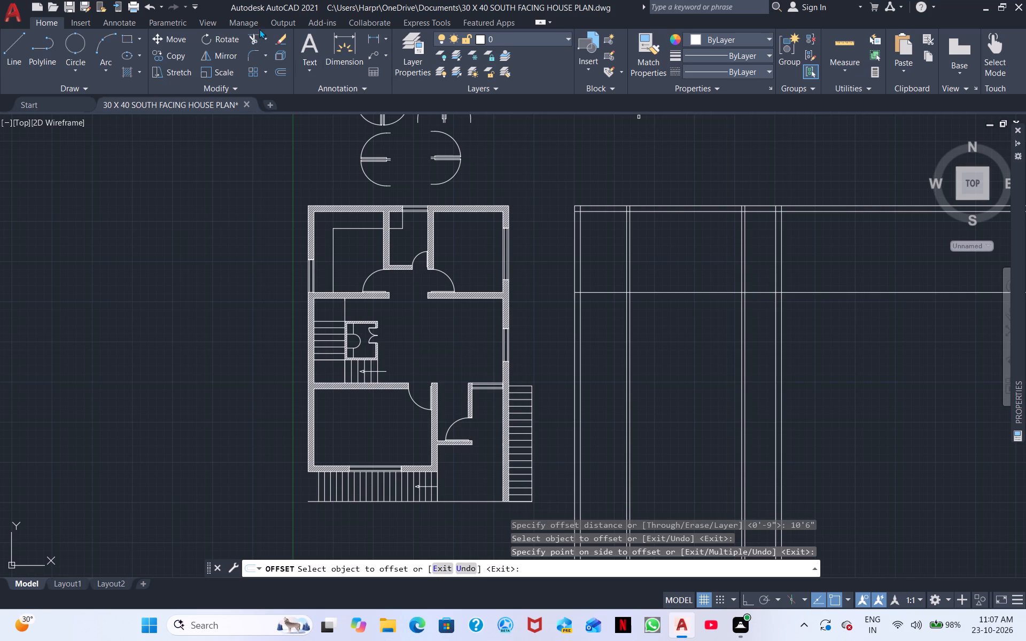
Trim the north wall lines and the new horizontal line where they run past the east outer wall.
{"action": "left_click", "coordinate": [252, 35]}
{"action": "left_click_drag", "start_coordinate": [818, 185], "coordinate": [834, 298]}
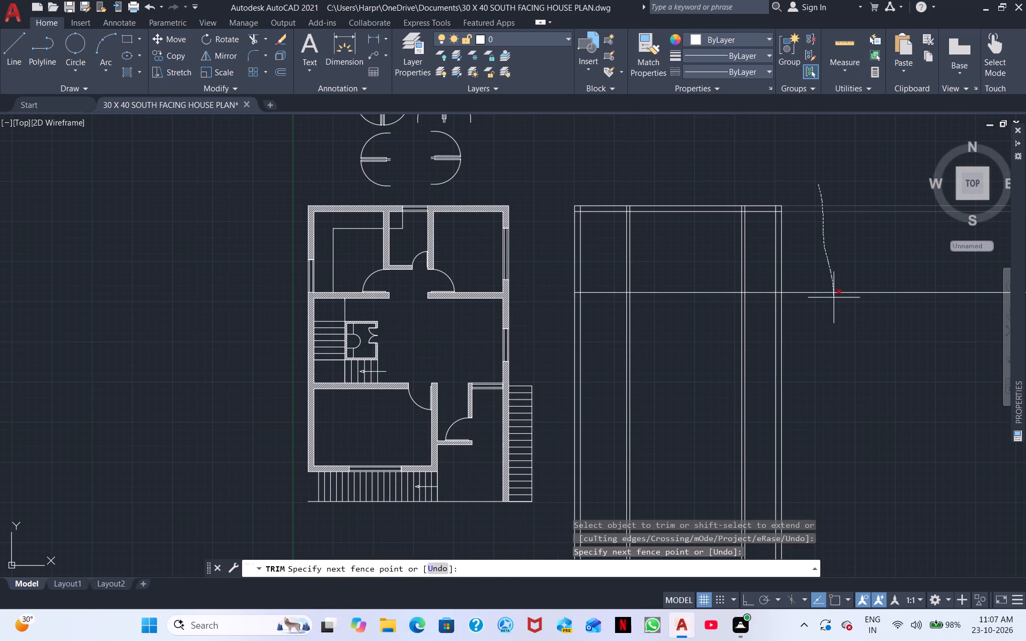
{"action": "left_click_drag", "start_coordinate": [834, 298], "coordinate": [834, 310]}
{"action": "scroll", "coordinate": [831, 321], "scroll_direction": "up", "scroll_amount": 1}
{"action": "middle_click_drag", "start_coordinate": [574, 341], "coordinate": [695, 317]}
{"action": "scroll", "coordinate": [695, 317], "scroll_direction": "up", "scroll_amount": 1}
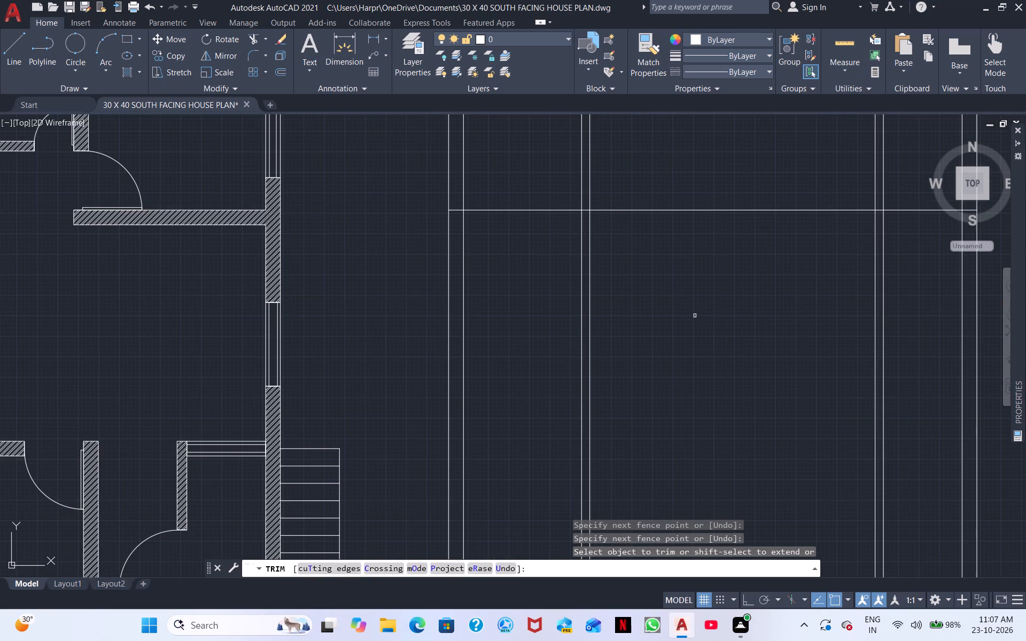
{"action": "key", "text": "space"}
{"action": "key", "text": "space"}
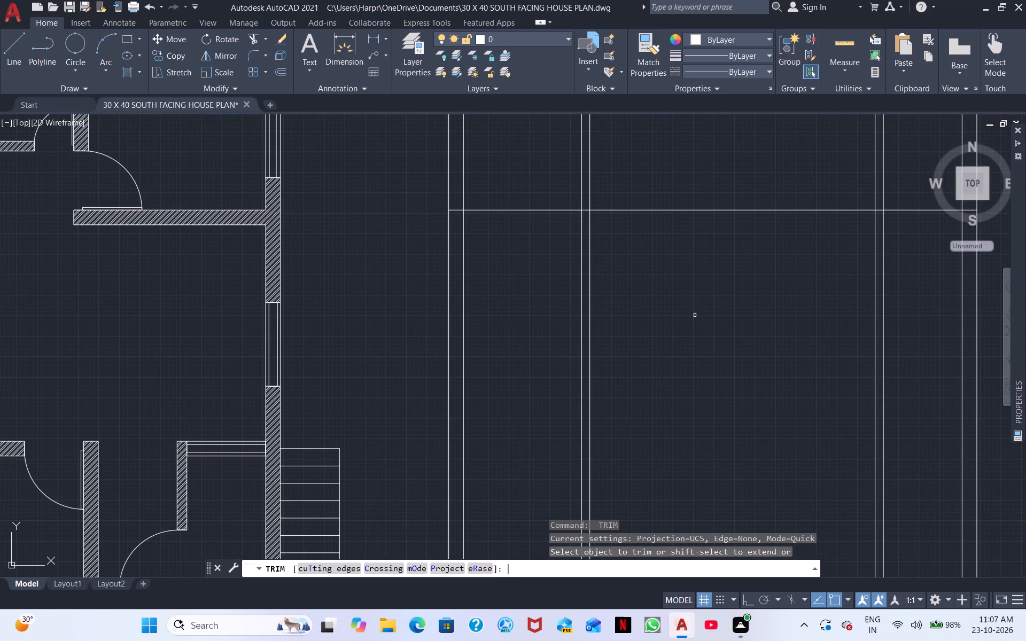
{"action": "key", "text": "BackSpace"}
{"action": "key", "text": "BackSpace"}
{"action": "key", "text": "Escape"}
Offset the horizontal line at the 10'6" spacing 6" south to form the first horizontal partition wall.
{"action": "type", "text": "O"}
{"action": "key", "text": "space"}
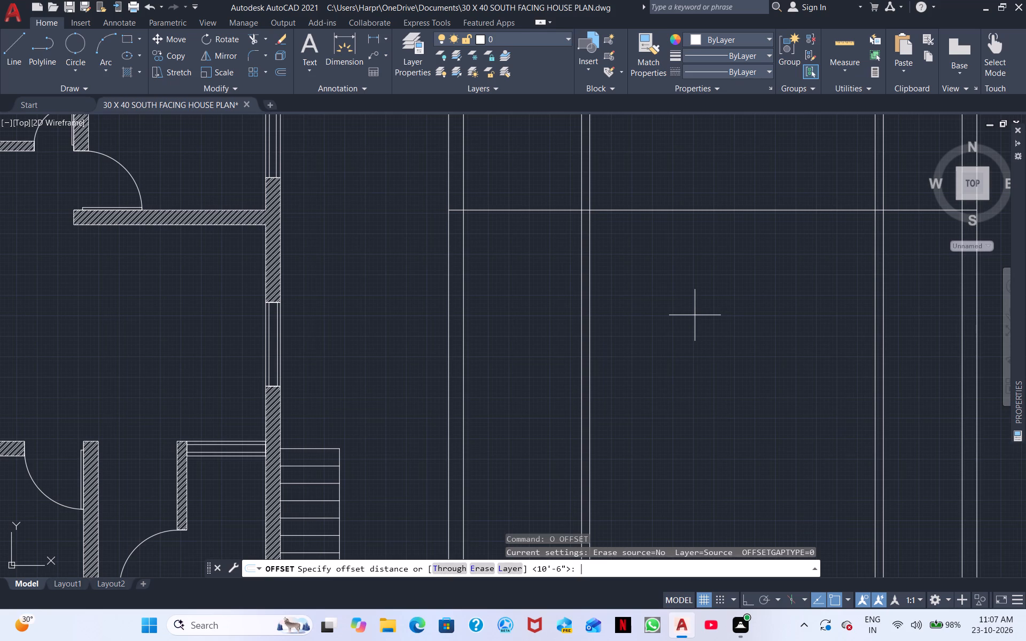
{"action": "key", "text": "6"}
{"action": "key", "text": "shift+quotedbl"}
{"action": "key", "text": "Return"}
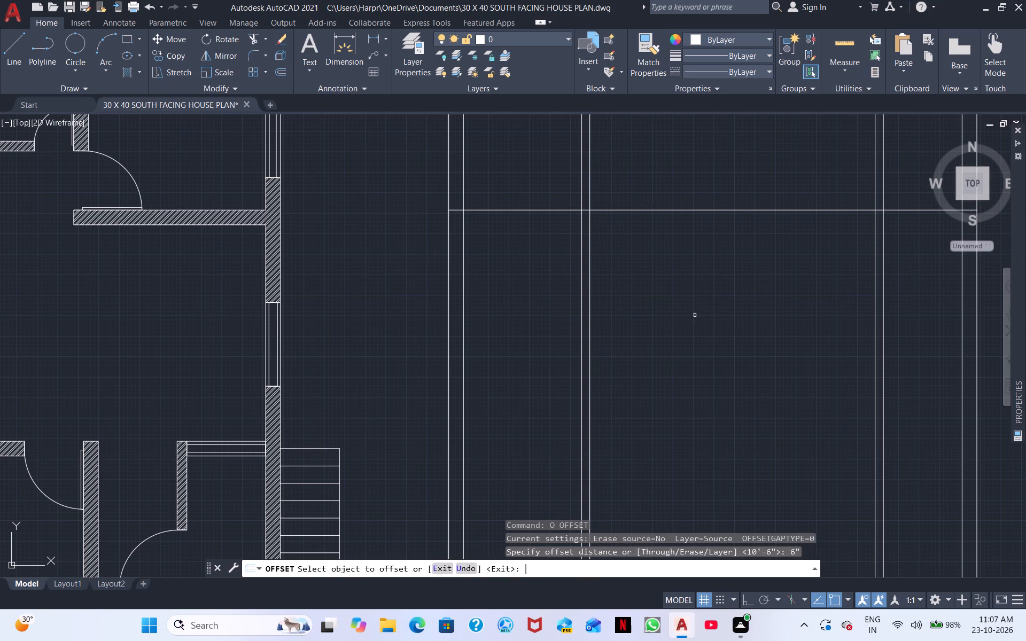
{"action": "left_click", "coordinate": [565, 212]}
{"action": "left_click", "coordinate": [569, 229]}
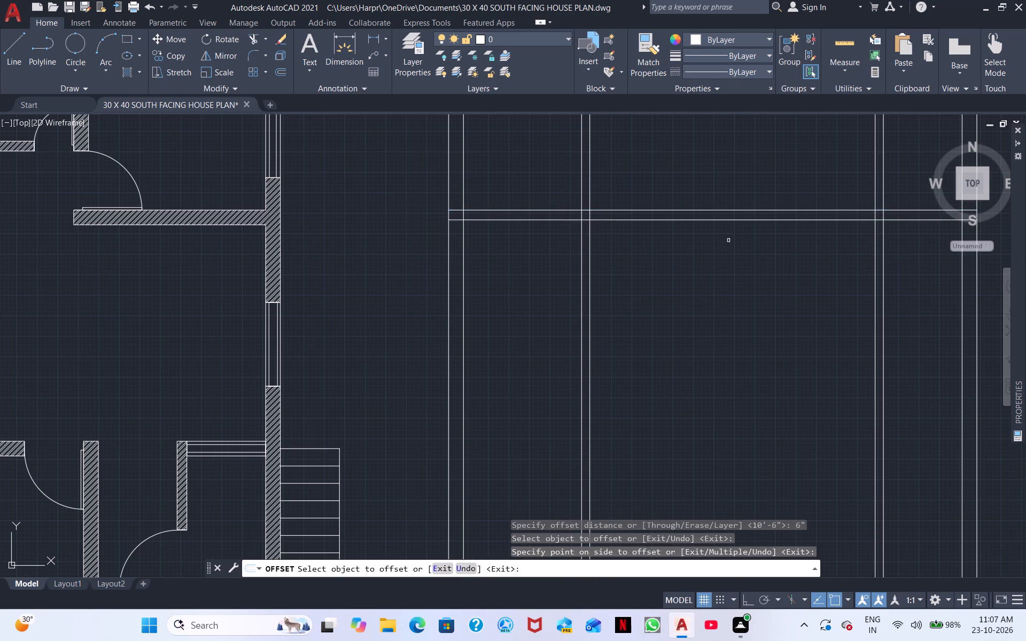
{"action": "scroll", "coordinate": [728, 240], "scroll_direction": "down", "scroll_amount": 1}
{"action": "middle_click_drag", "start_coordinate": [742, 293], "coordinate": [618, 302]}
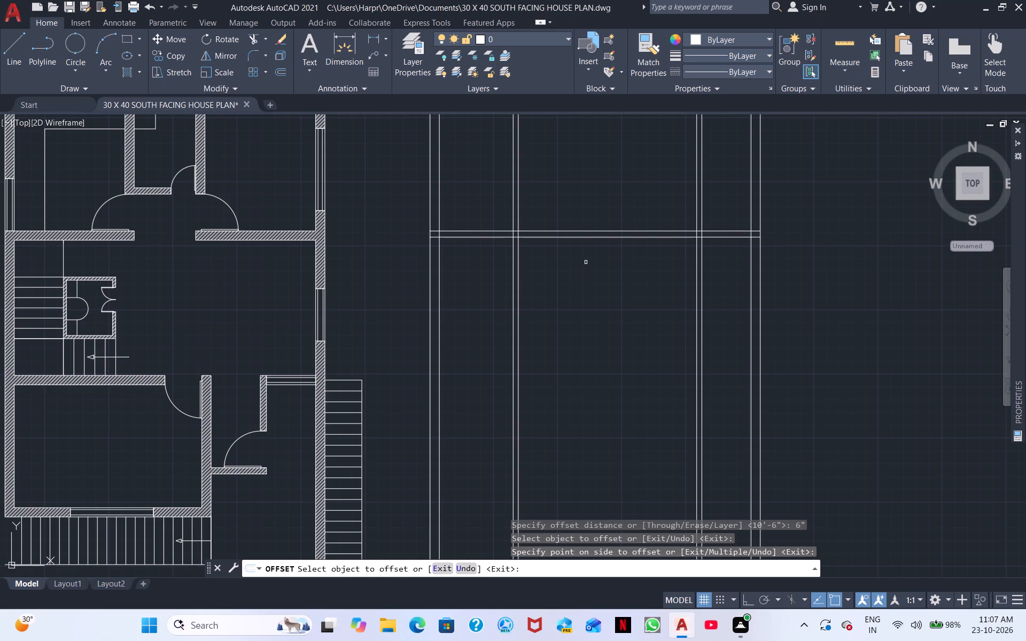
{"action": "key", "text": "space"}
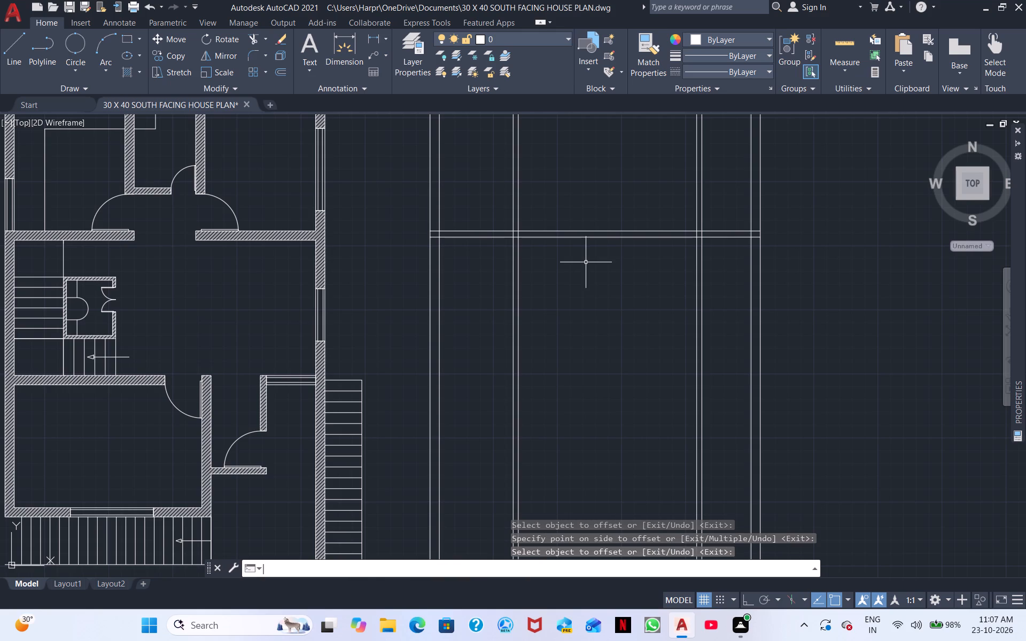
Offset the south face of the first horizontal partition 11' further south.
{"action": "key", "text": "space"}
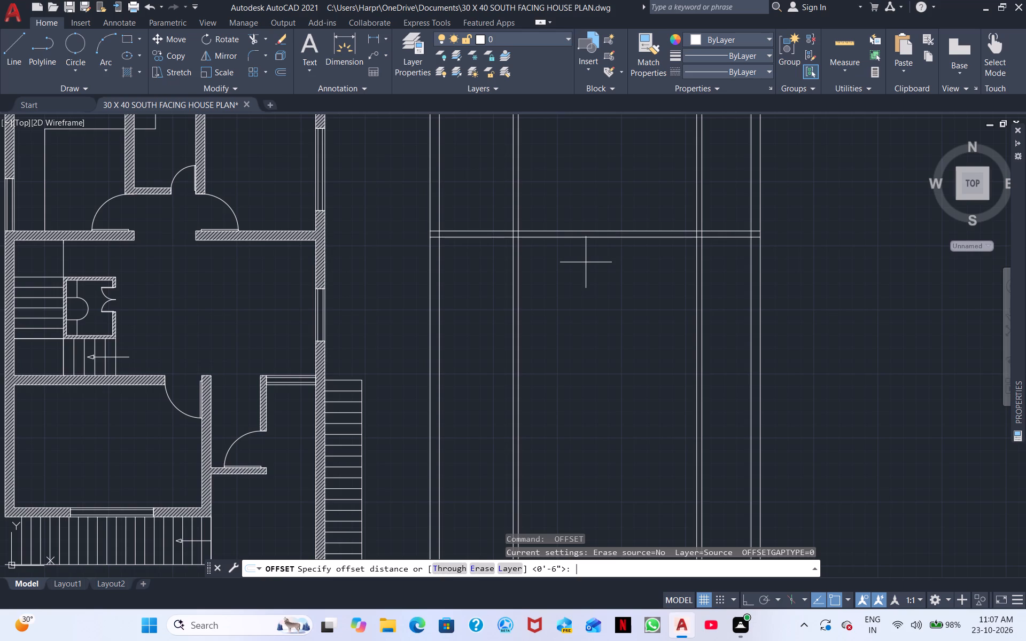
{"action": "type", "text": "11'"}
{"action": "key", "text": "Return"}
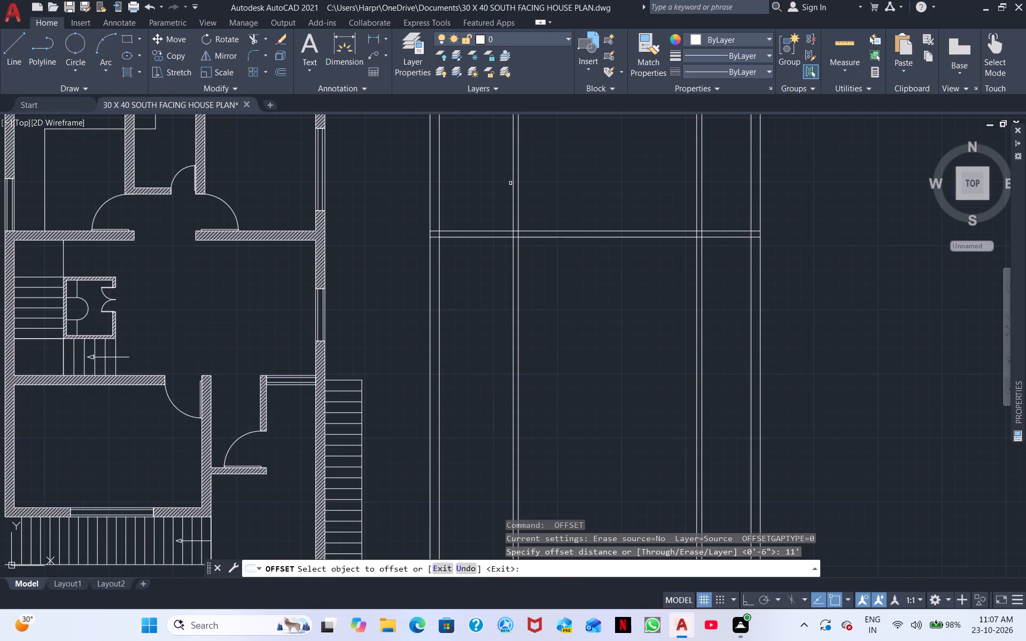
{"action": "left_click", "coordinate": [570, 238]}
{"action": "left_click", "coordinate": [564, 281]}
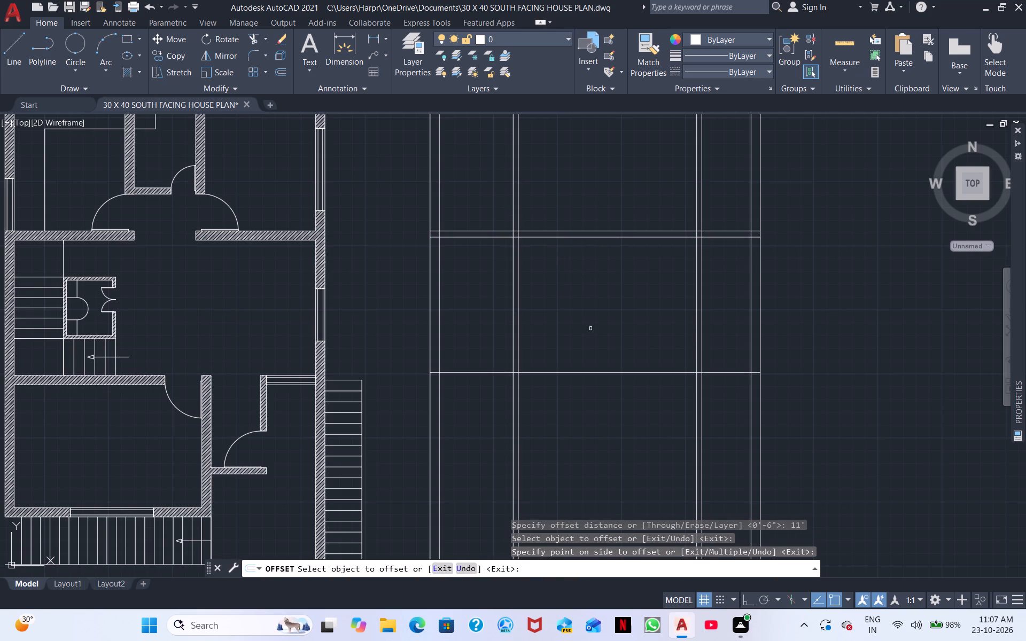
{"action": "middle_click_drag", "start_coordinate": [592, 330], "coordinate": [586, 213]}
{"action": "key", "text": "space"}
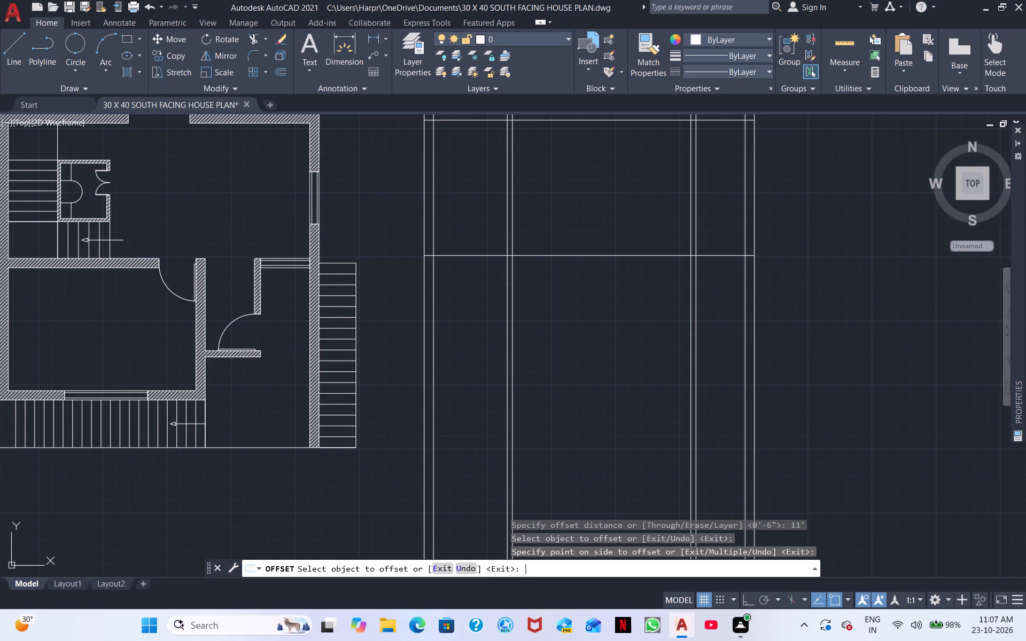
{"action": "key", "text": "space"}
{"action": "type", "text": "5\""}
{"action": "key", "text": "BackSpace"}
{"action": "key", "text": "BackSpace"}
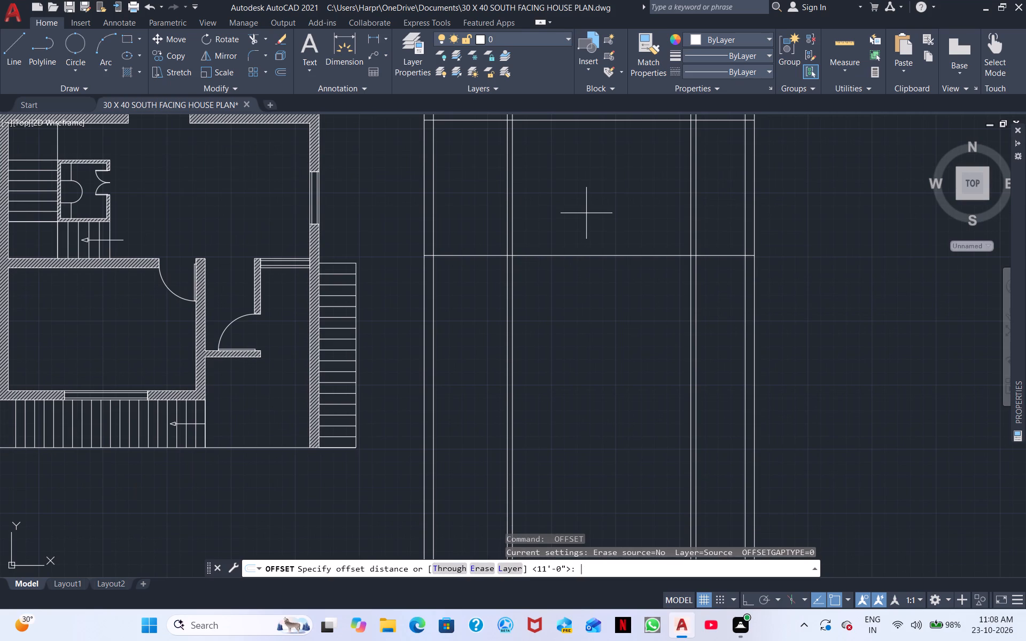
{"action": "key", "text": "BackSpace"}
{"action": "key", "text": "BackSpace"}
Measure the thickness of the new plan's first horizontal partition with a linear dimension, without placing it.
{"action": "left_click", "coordinate": [377, 37]}
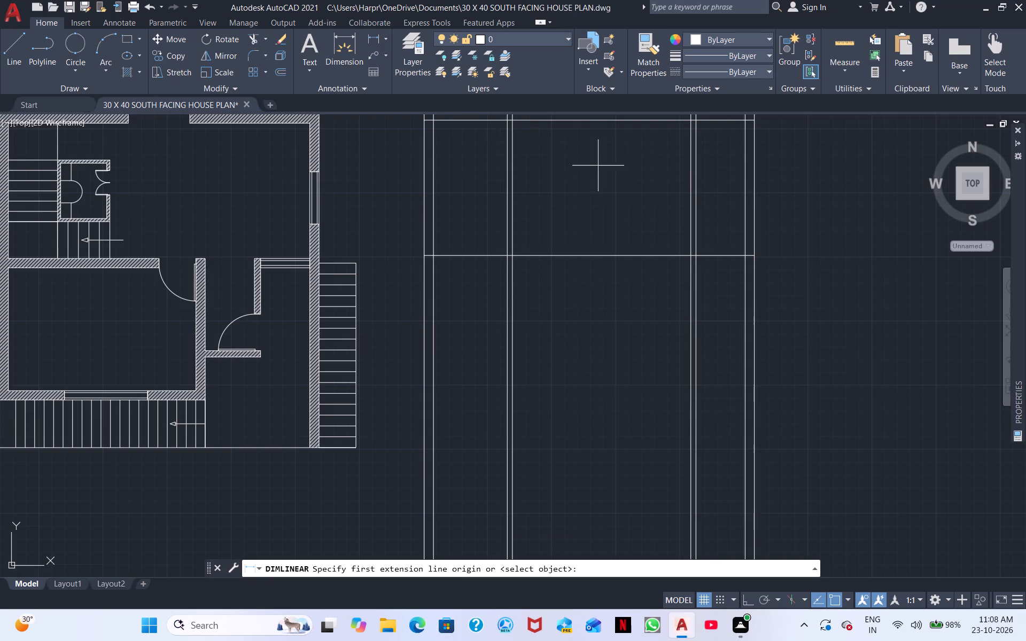
{"action": "middle_click_drag", "start_coordinate": [594, 182], "coordinate": [558, 324]}
{"action": "scroll", "coordinate": [547, 252], "scroll_direction": "up", "scroll_amount": 3}
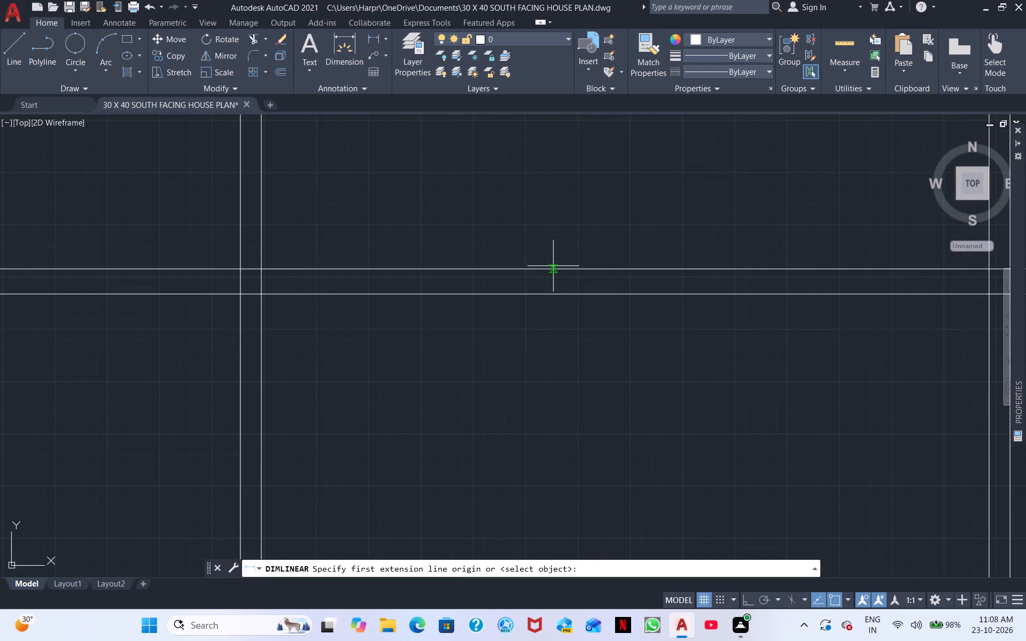
{"action": "scroll", "coordinate": [554, 269], "scroll_direction": "up", "scroll_amount": 4}
{"action": "left_click", "coordinate": [557, 262]}
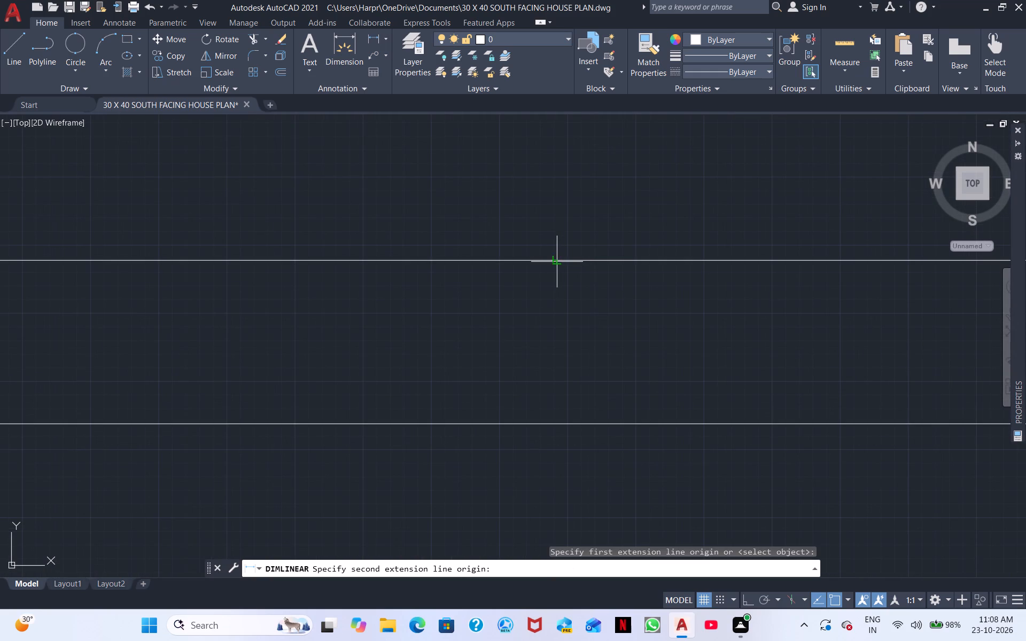
{"action": "left_click", "coordinate": [558, 421]}
{"action": "right_click", "coordinate": [601, 393]}
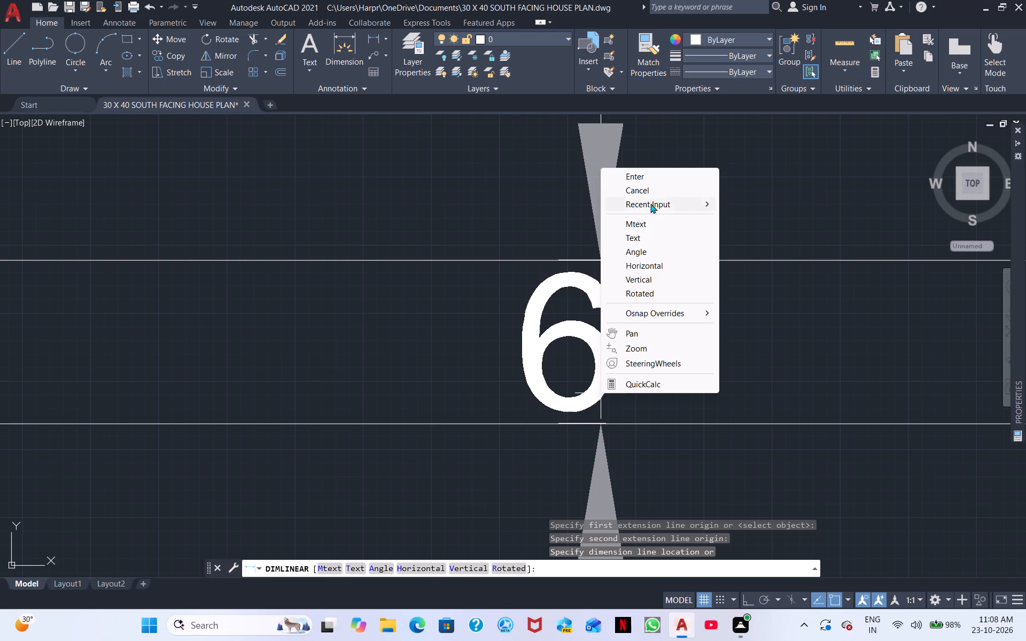
{"action": "left_click", "coordinate": [650, 192]}
Offset the horizontal line at the 11' spacing 6" south to form the second horizontal partition wall.
{"action": "scroll", "coordinate": [634, 372], "scroll_direction": "down", "scroll_amount": 2}
{"action": "middle_click_drag", "start_coordinate": [659, 407], "coordinate": [603, 182]}
{"action": "scroll", "coordinate": [602, 182], "scroll_direction": "down", "scroll_amount": 2}
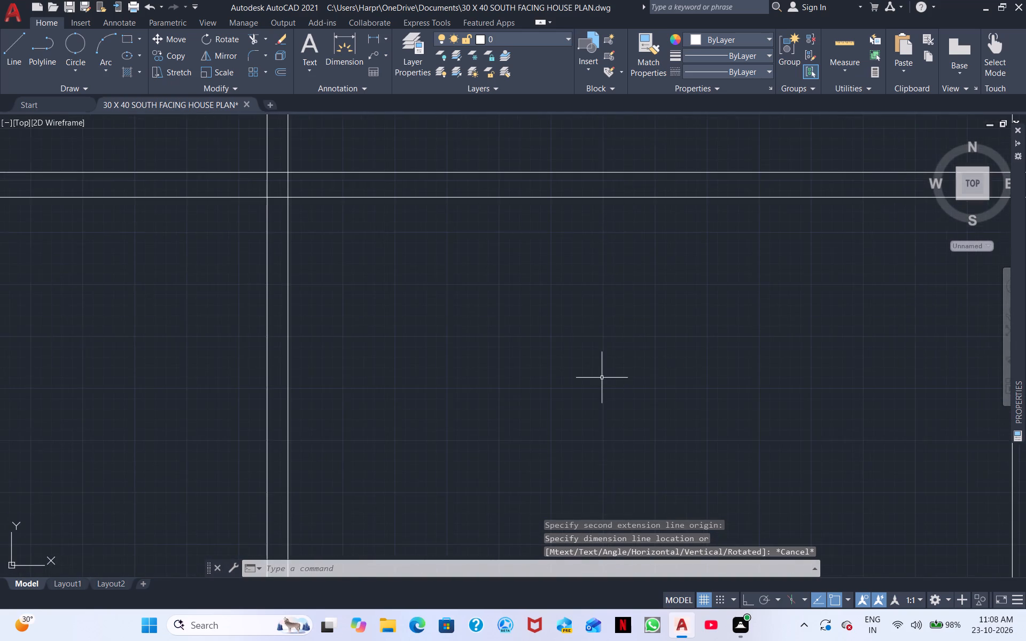
{"action": "middle_click_drag", "start_coordinate": [621, 376], "coordinate": [701, 181]}
{"action": "scroll", "coordinate": [711, 237], "scroll_direction": "down", "scroll_amount": 2}
{"action": "middle_click_drag", "start_coordinate": [696, 326], "coordinate": [666, 227]}
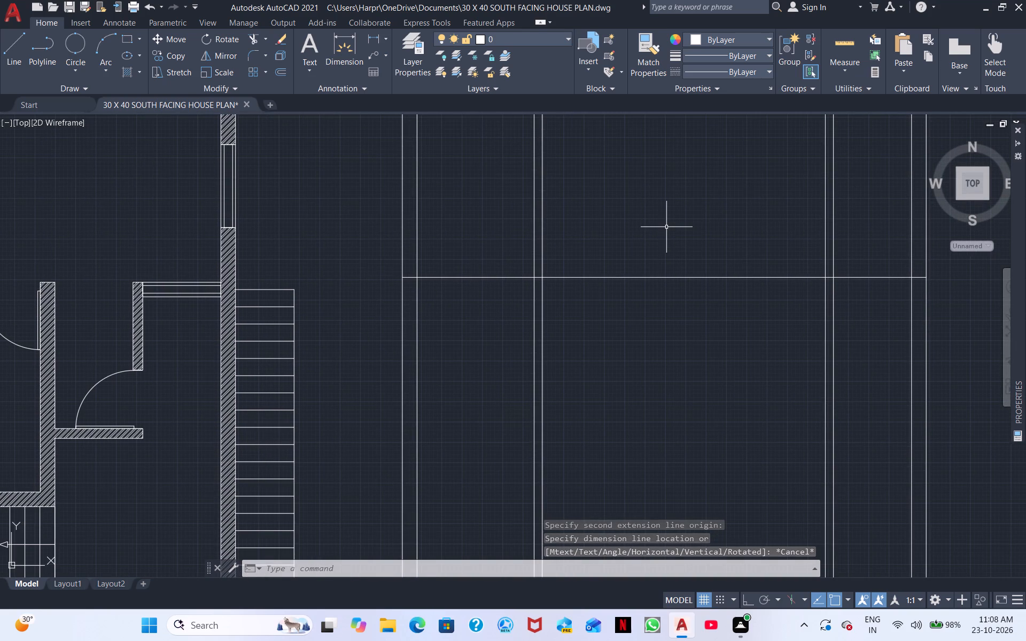
{"action": "type", "text": "O"}
{"action": "key", "text": "space"}
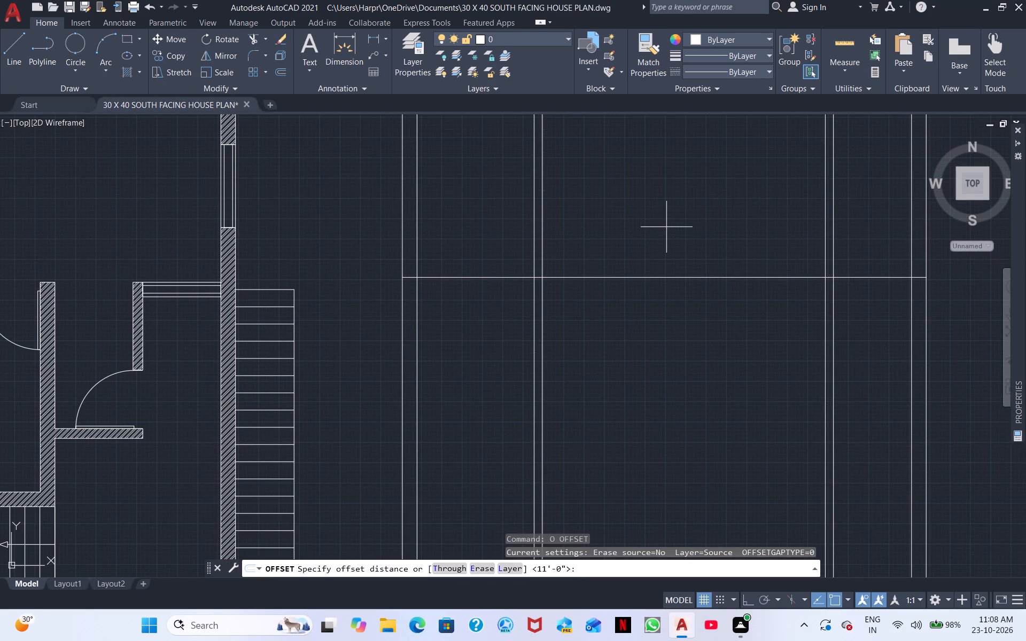
{"action": "type", "text": "6\""}
{"action": "key", "text": "Return"}
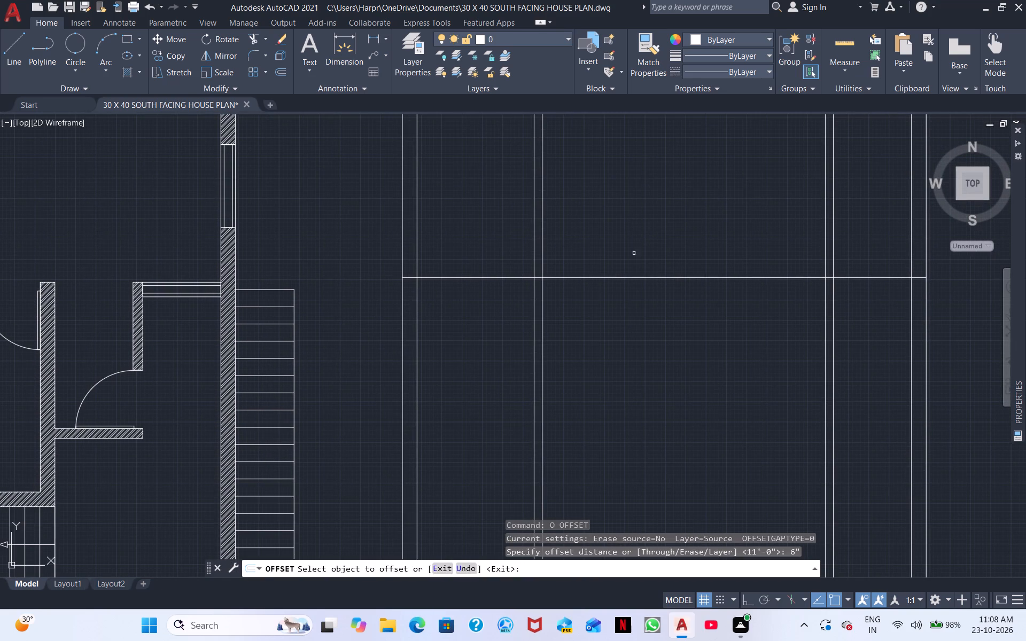
{"action": "left_click", "coordinate": [638, 278]}
{"action": "left_click", "coordinate": [641, 291]}
{"action": "scroll", "coordinate": [639, 299], "scroll_direction": "down", "scroll_amount": 1}
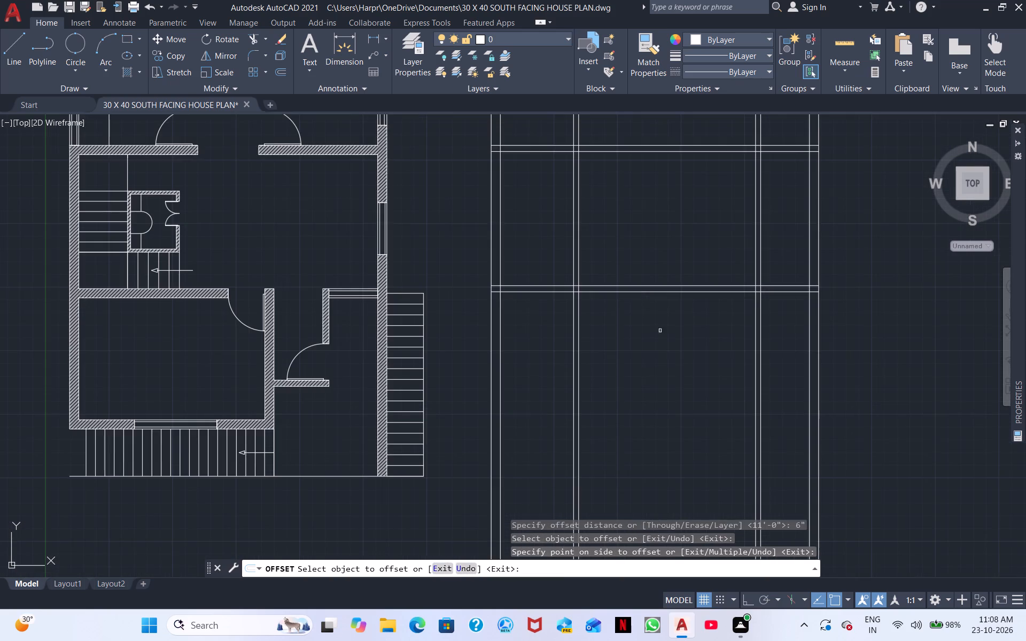
{"action": "middle_click_drag", "start_coordinate": [660, 331], "coordinate": [633, 232]}
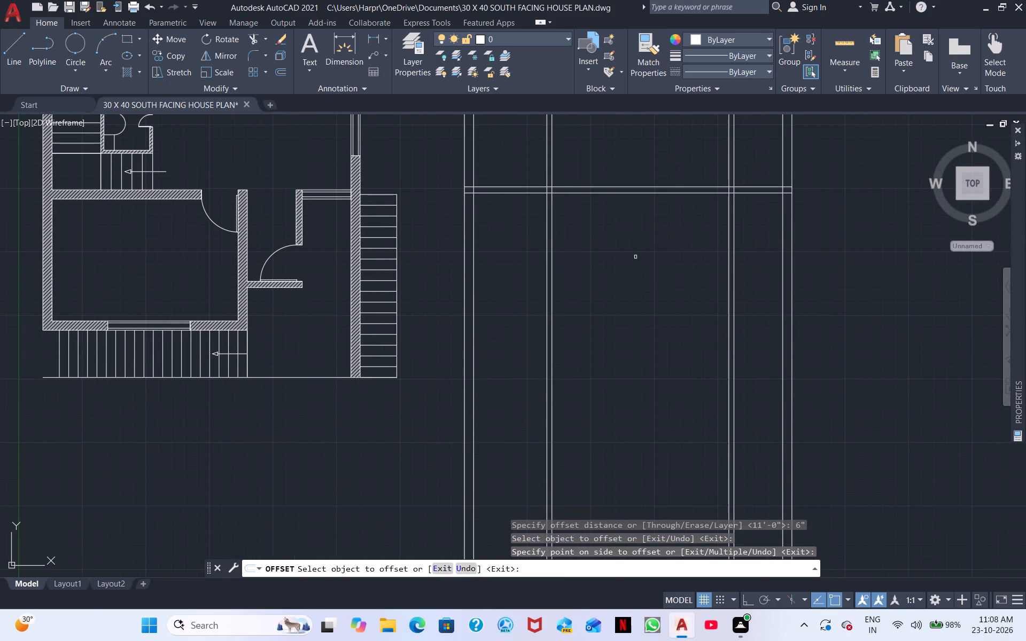
{"action": "middle_click_drag", "start_coordinate": [636, 261], "coordinate": [636, 184]}
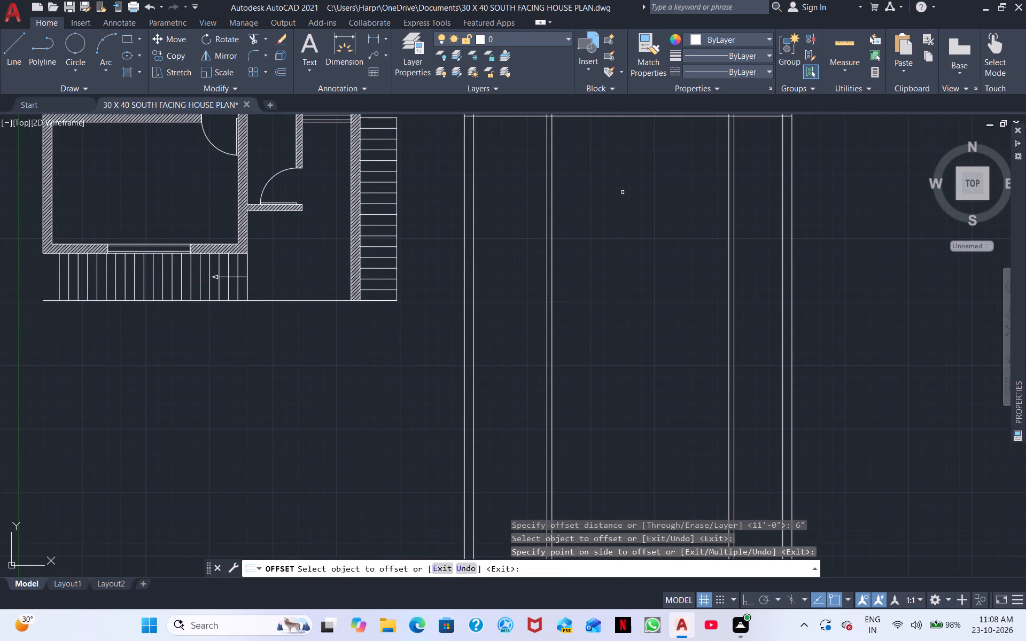
{"action": "key", "text": "space"}
Offset the south face of the new plan's second horizontal partition 10' further south.
{"action": "key", "text": "space"}
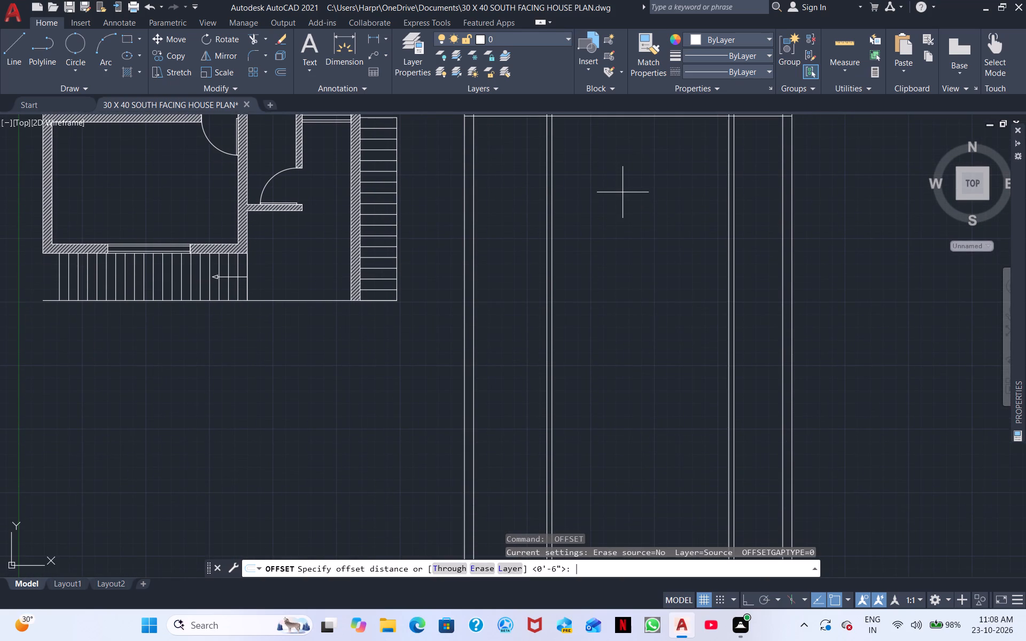
{"action": "type", "text": "10'"}
{"action": "key", "text": "Return"}
{"action": "middle_click_drag", "start_coordinate": [592, 195], "coordinate": [533, 376]}
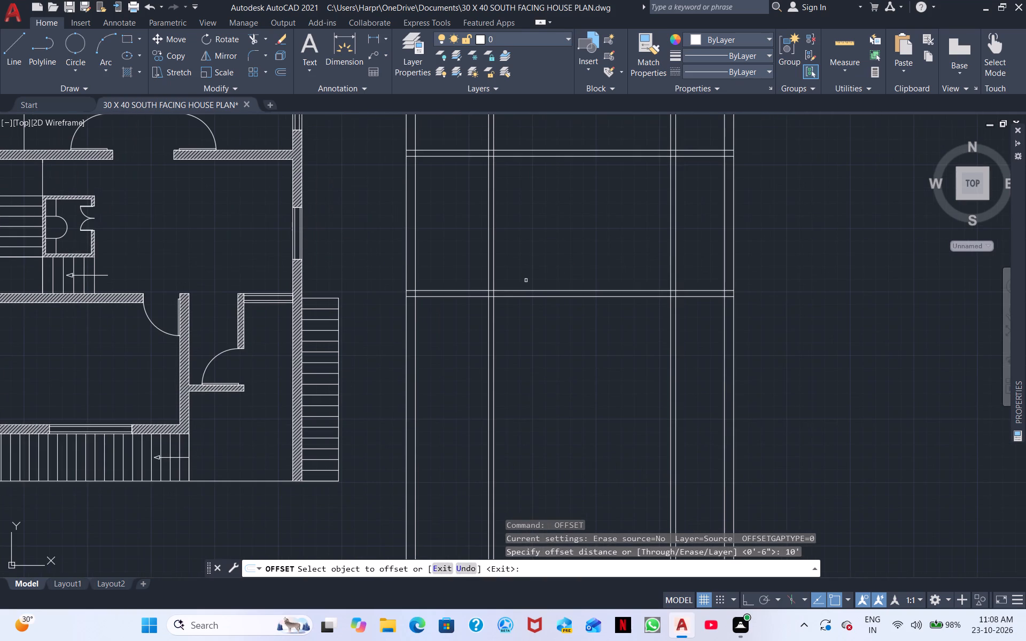
{"action": "left_click", "coordinate": [518, 298]}
{"action": "left_click", "coordinate": [507, 340]}
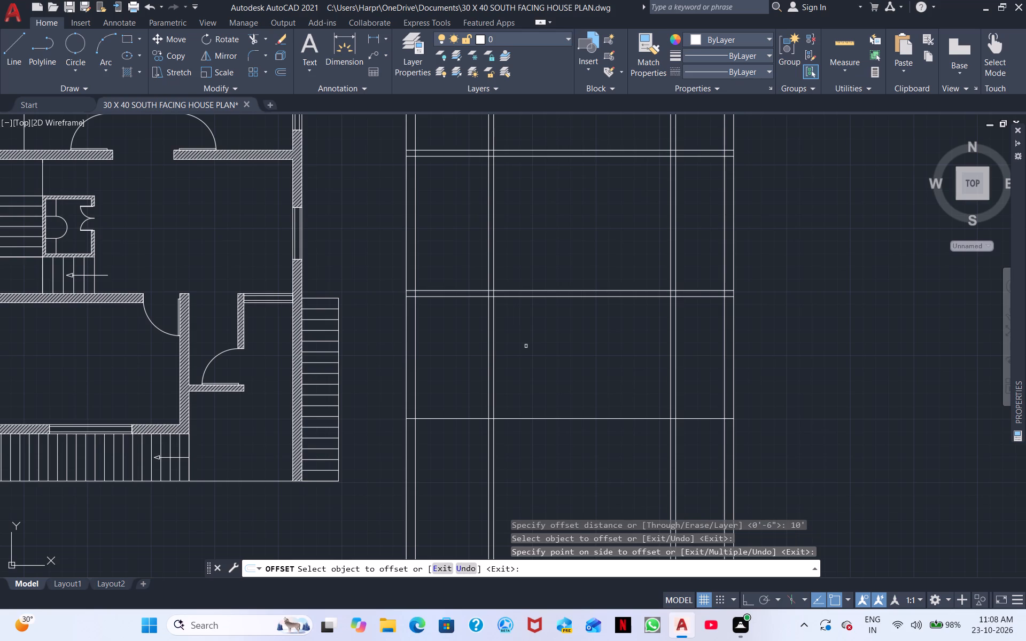
{"action": "key", "text": "space"}
Offset the horizontal line at the 10' spacing 9" south to form the front outer wall.
{"action": "key", "text": "space"}
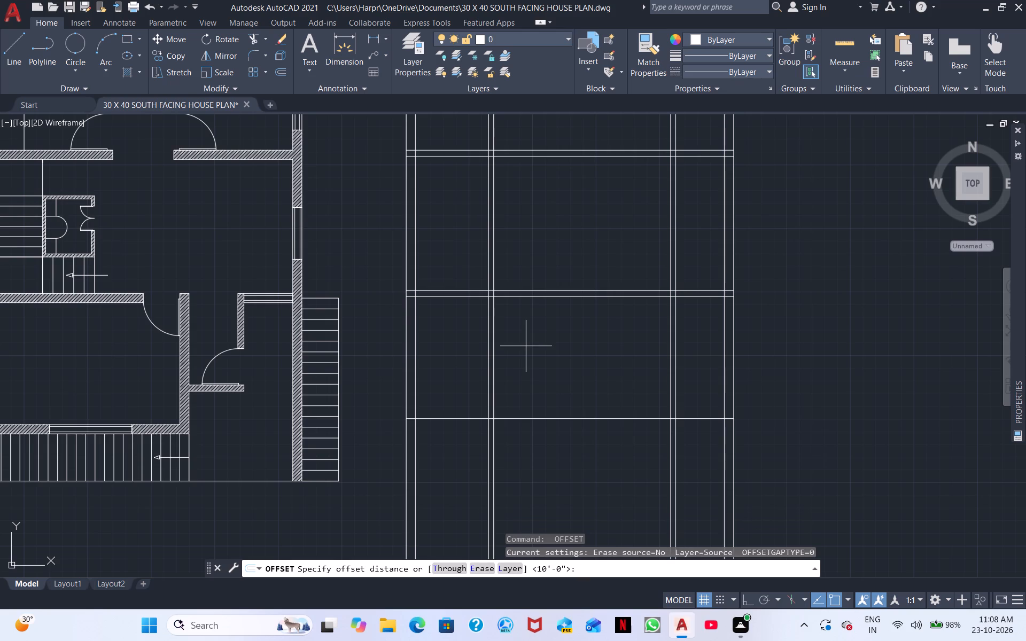
{"action": "type", "text": "9\""}
{"action": "key", "text": "Return"}
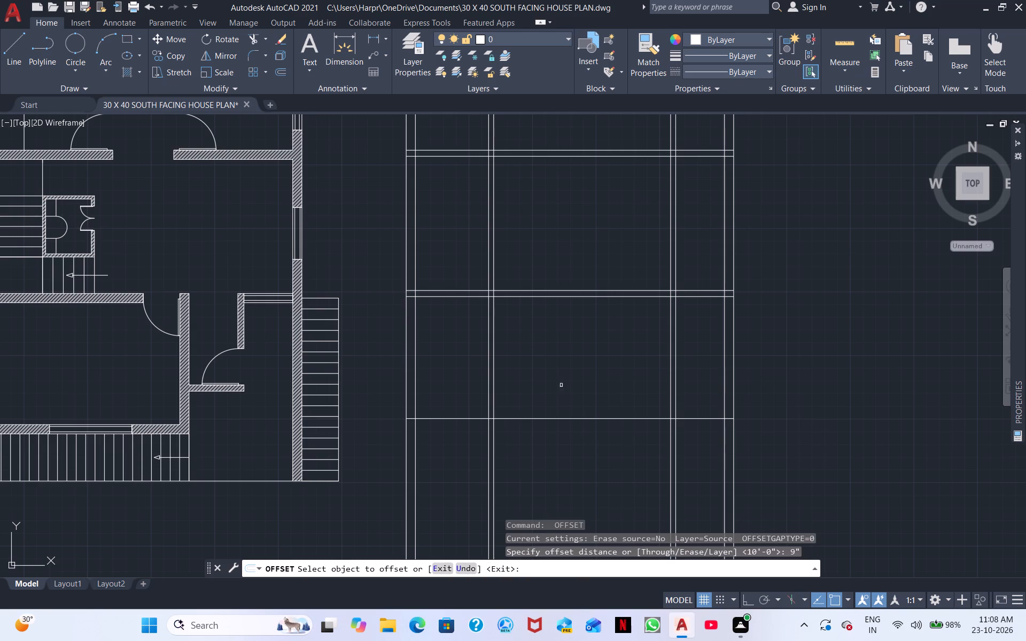
{"action": "left_click", "coordinate": [562, 418]}
{"action": "left_click", "coordinate": [535, 443]}
{"action": "scroll", "coordinate": [590, 447], "scroll_direction": "down", "scroll_amount": 1}
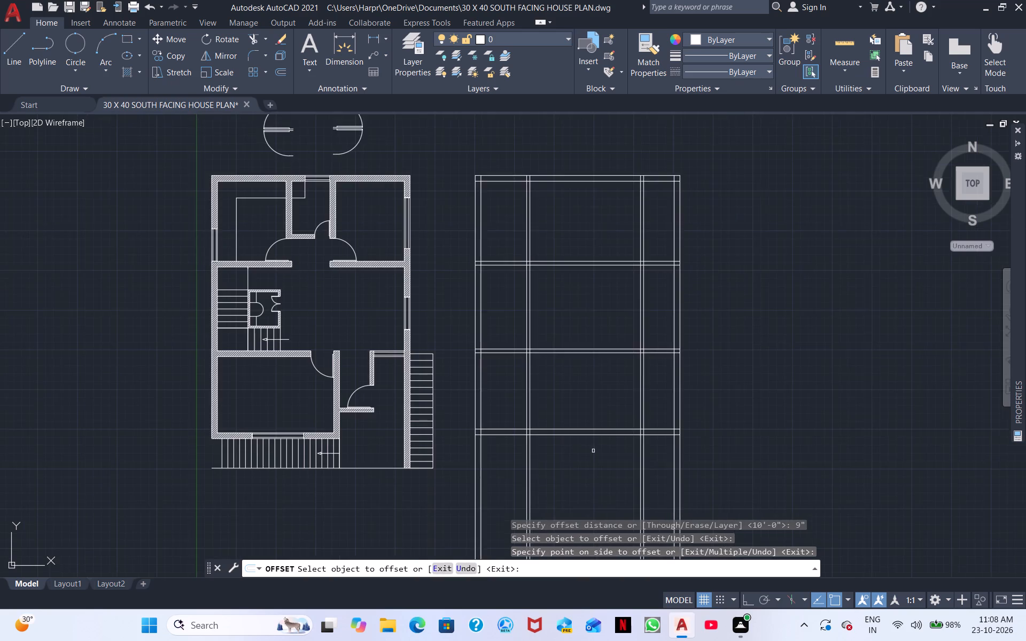
{"action": "middle_click_drag", "start_coordinate": [596, 450], "coordinate": [607, 368]}
{"action": "scroll", "coordinate": [600, 370], "scroll_direction": "up", "scroll_amount": 1}
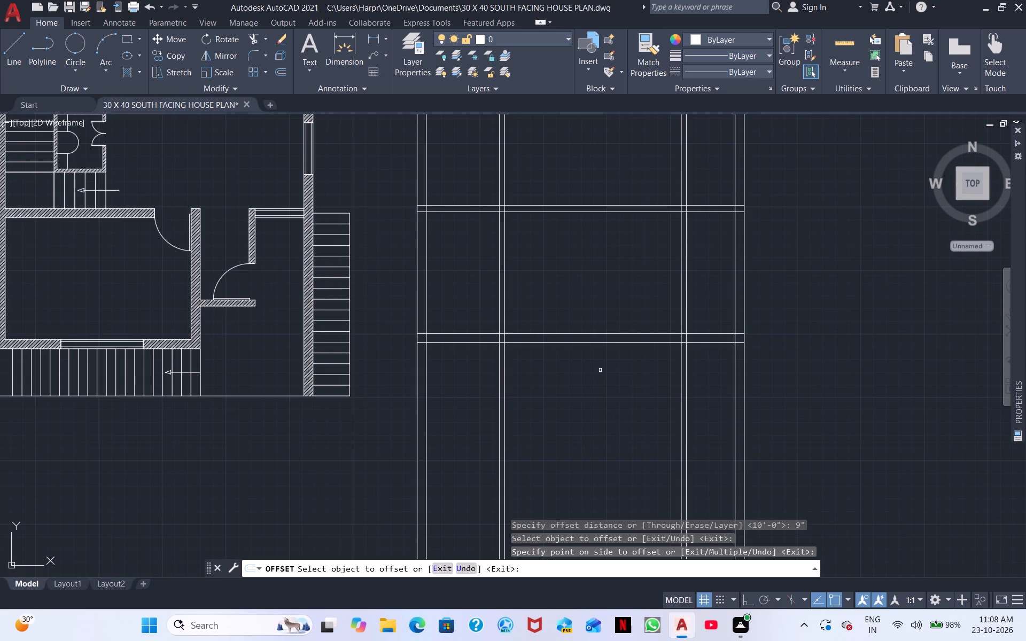
{"action": "key", "text": "space"}
Offset the south face of the 9" front wall 3' further south.
{"action": "key", "text": "space"}
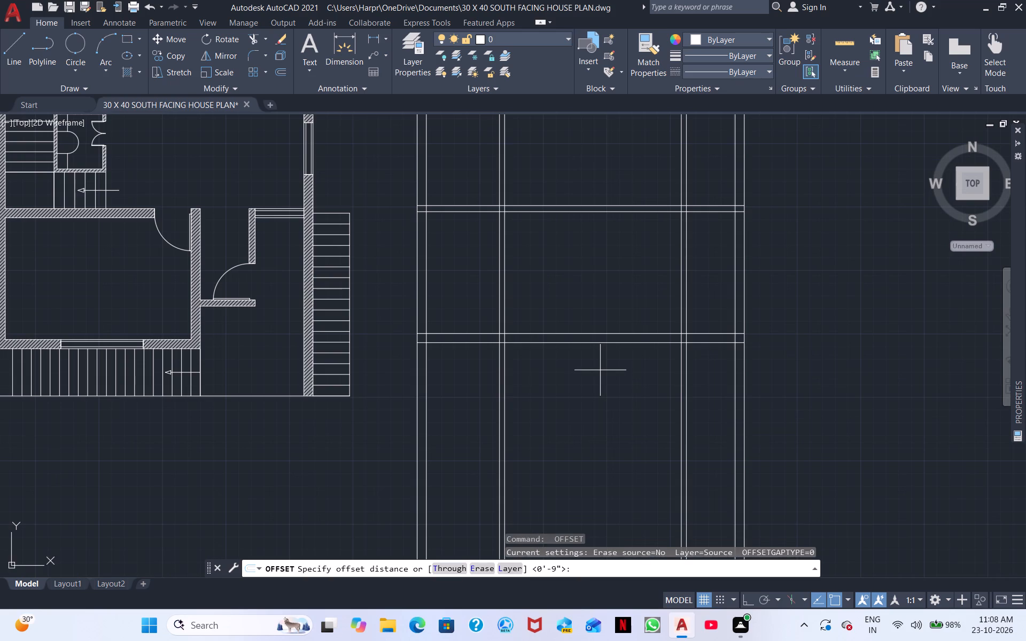
{"action": "type", "text": "3'"}
{"action": "key", "text": "Return"}
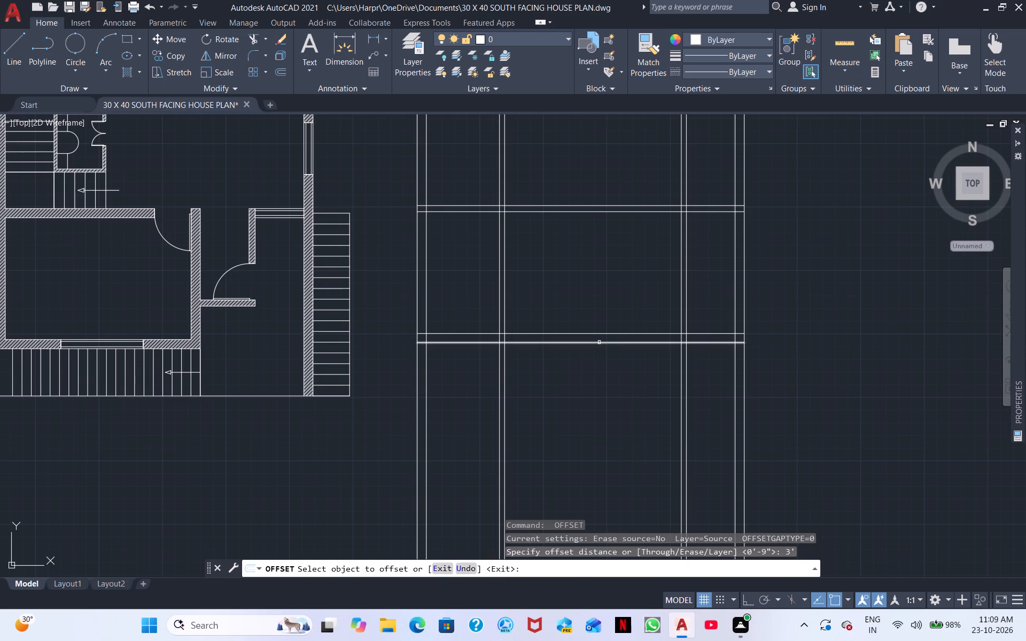
{"action": "left_click", "coordinate": [600, 342]}
{"action": "left_click", "coordinate": [593, 377]}
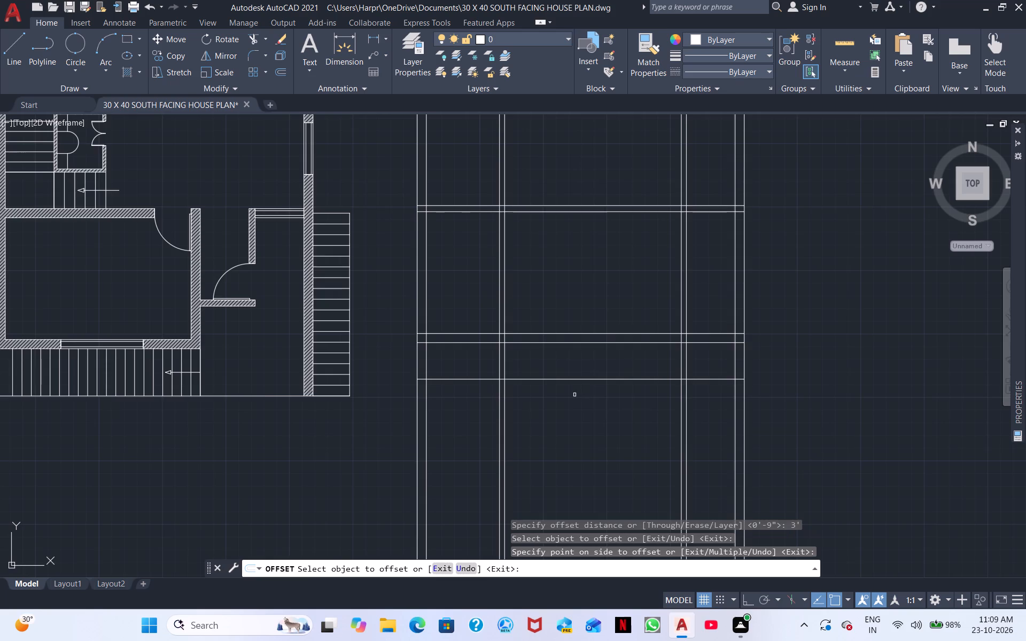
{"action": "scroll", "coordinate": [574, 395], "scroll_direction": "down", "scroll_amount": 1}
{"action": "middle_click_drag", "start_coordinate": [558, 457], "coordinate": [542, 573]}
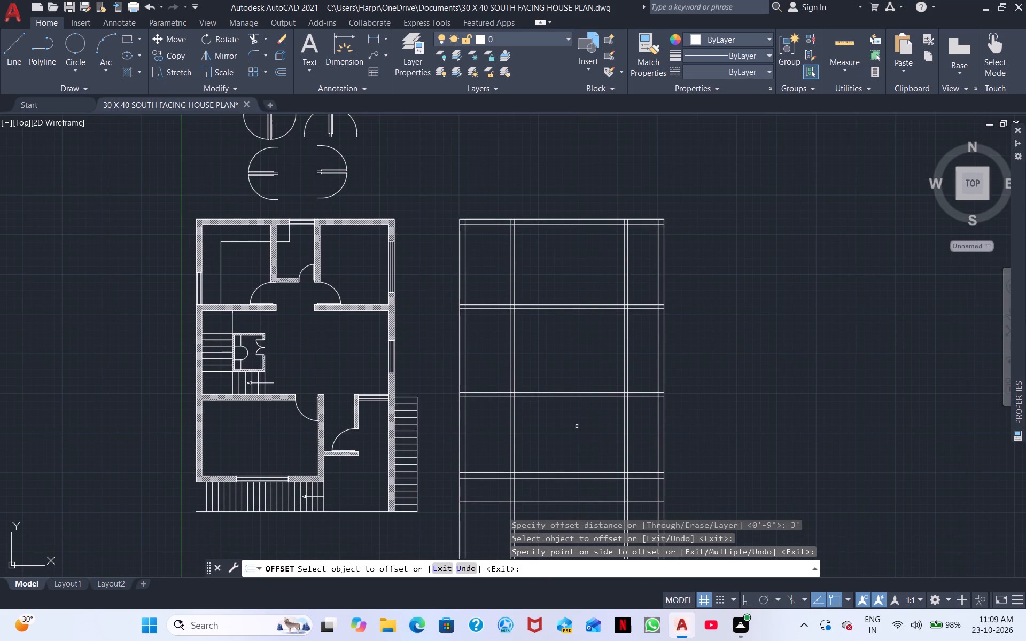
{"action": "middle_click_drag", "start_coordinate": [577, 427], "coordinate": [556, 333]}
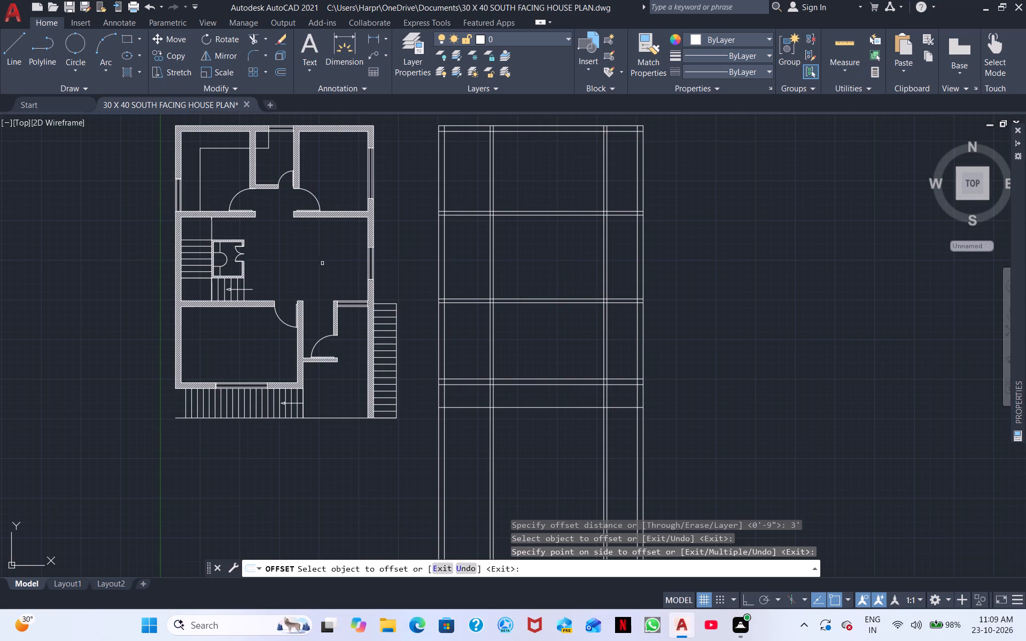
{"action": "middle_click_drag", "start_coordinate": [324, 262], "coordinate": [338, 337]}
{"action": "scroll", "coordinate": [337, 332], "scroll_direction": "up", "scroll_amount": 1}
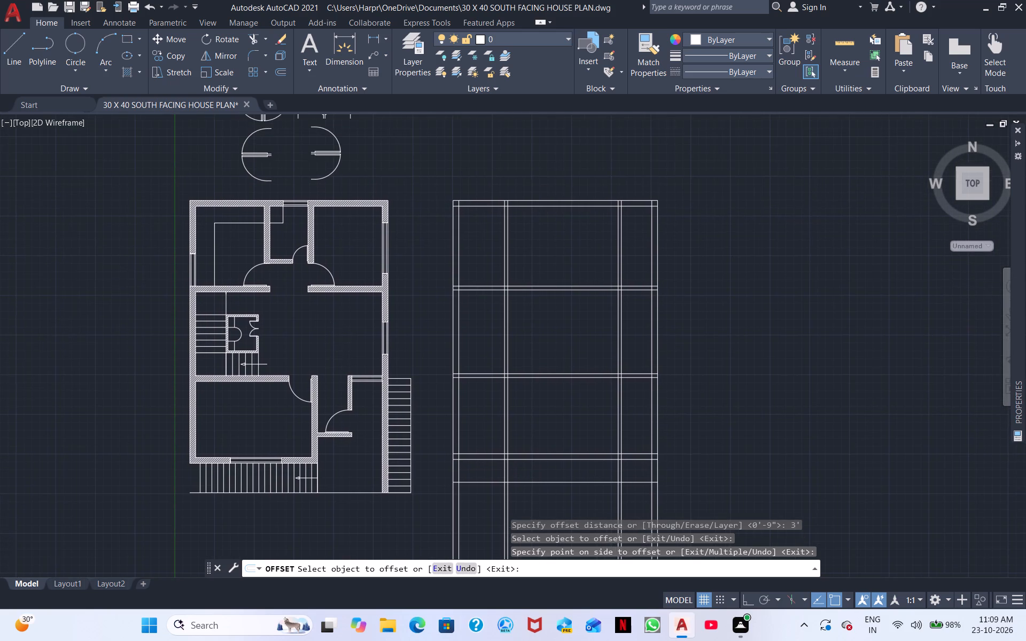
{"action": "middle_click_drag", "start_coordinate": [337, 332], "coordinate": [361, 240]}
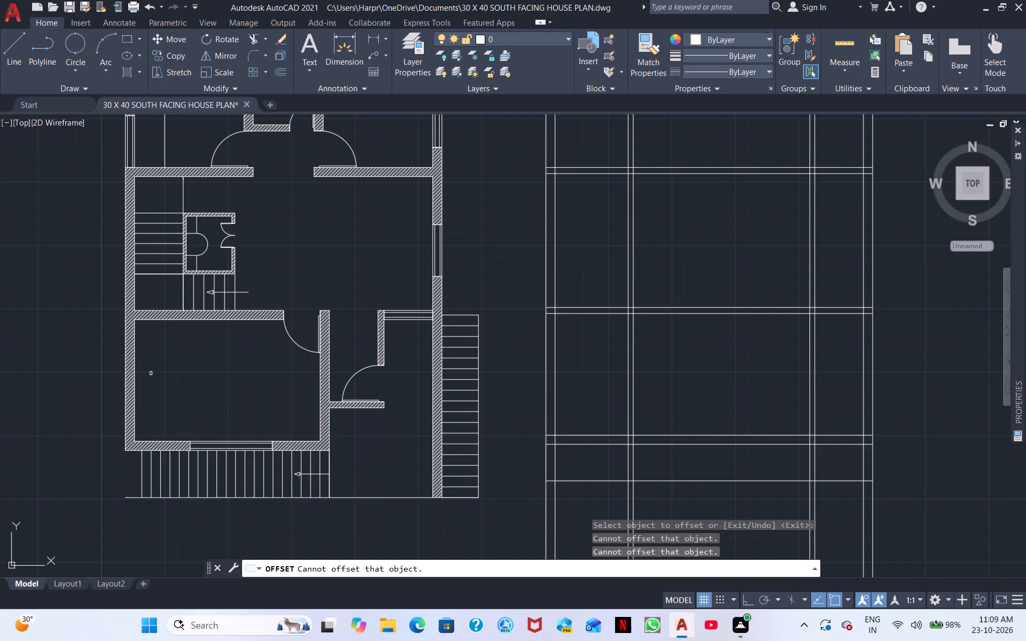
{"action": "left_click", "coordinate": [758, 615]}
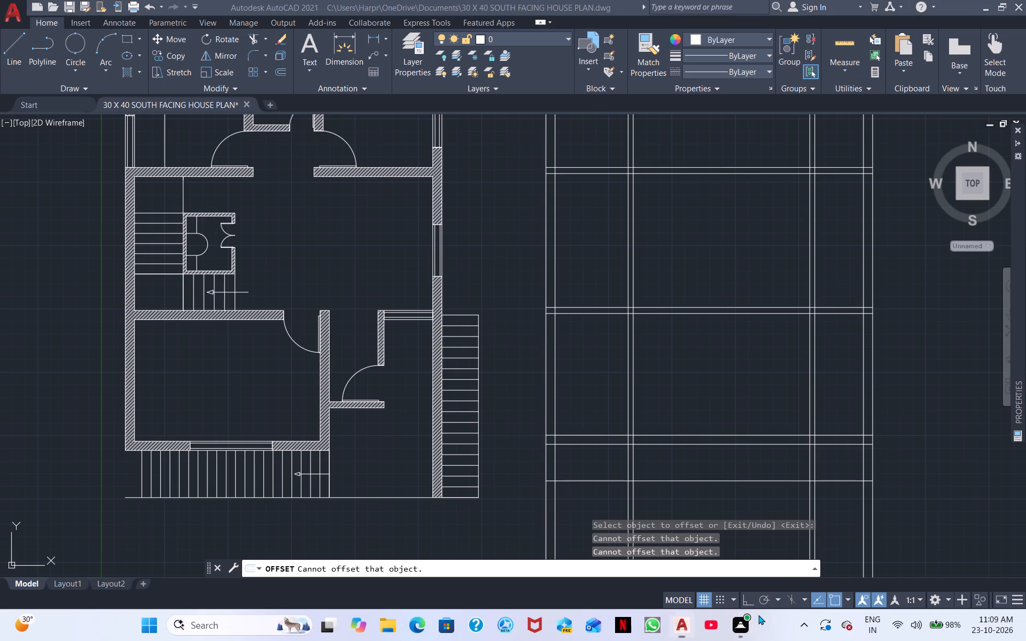
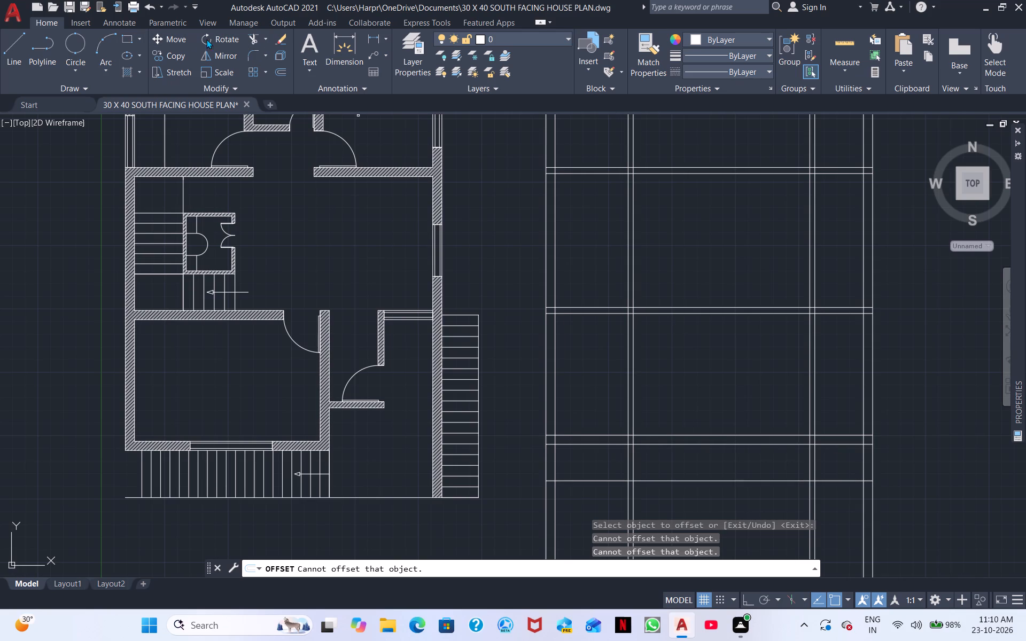
Measure the thickness of the first plan's hatched horizontal partition wall near its east outer wall.
{"action": "left_click", "coordinate": [372, 42]}
{"action": "scroll", "coordinate": [431, 147], "scroll_direction": "up", "scroll_amount": 3}
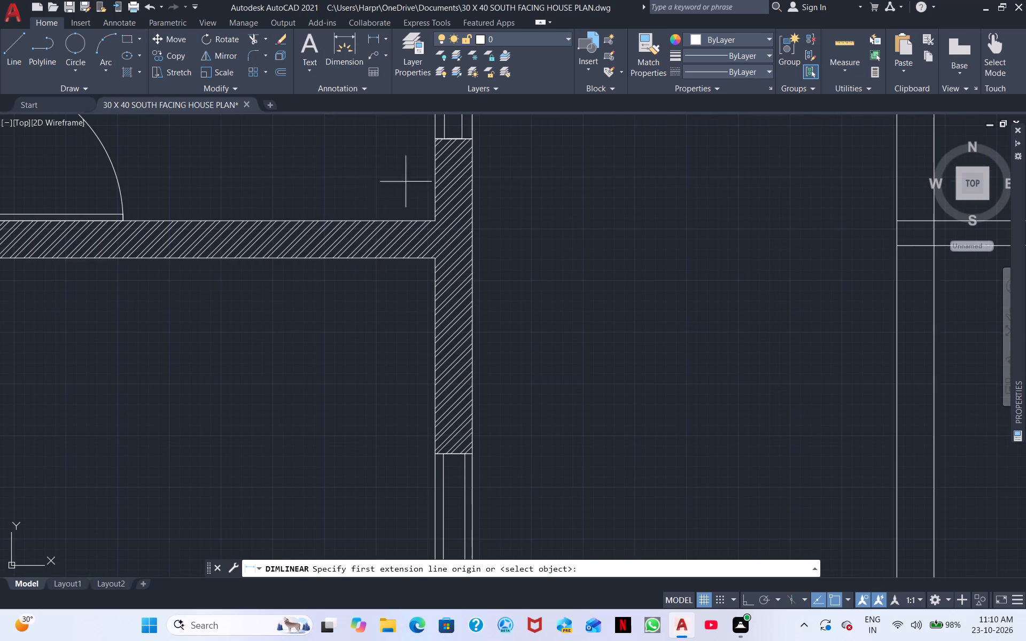
{"action": "left_click", "coordinate": [363, 220]}
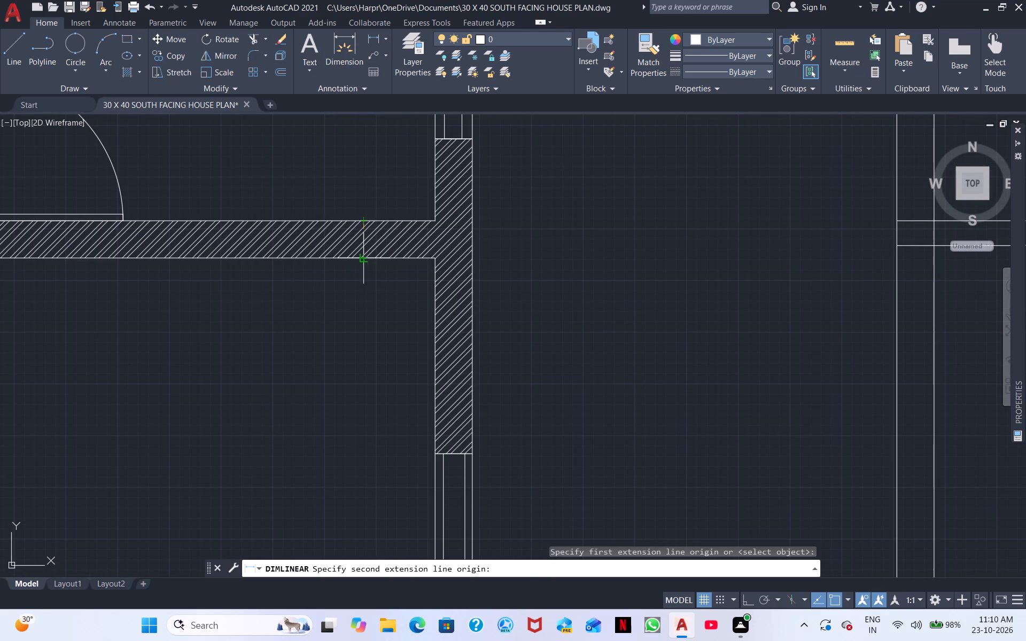
{"action": "left_click", "coordinate": [367, 256]}
{"action": "key", "text": "Escape"}
Erase all the new plan's horizontal partition, front wall and front strip lines south of its north outer wall.
{"action": "scroll", "coordinate": [628, 273], "scroll_direction": "down", "scroll_amount": 1}
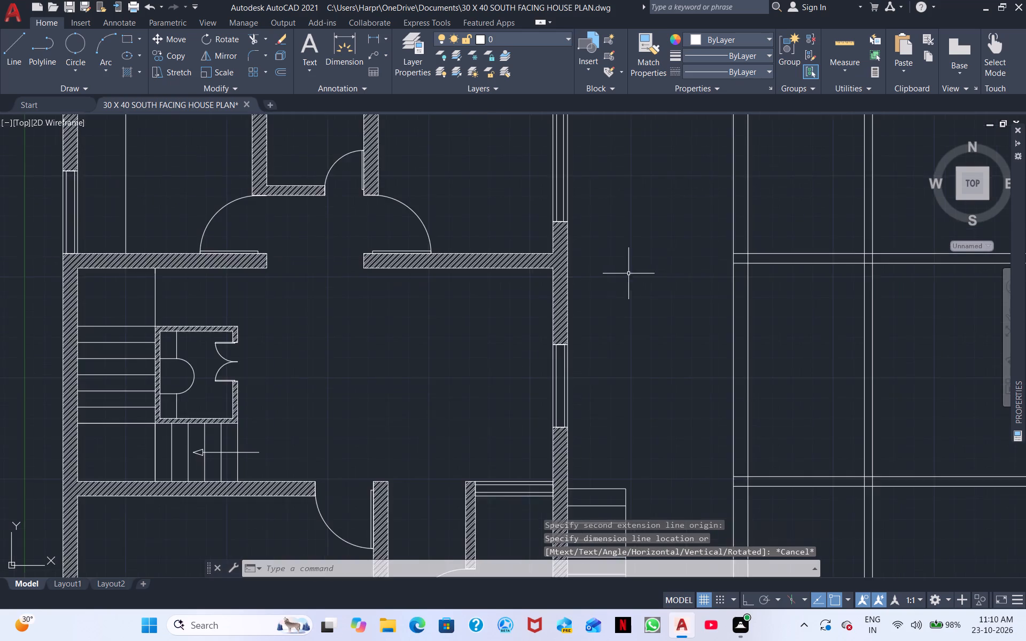
{"action": "scroll", "coordinate": [628, 273], "scroll_direction": "down", "scroll_amount": 1}
{"action": "middle_click_drag", "start_coordinate": [674, 269], "coordinate": [372, 324]}
{"action": "scroll", "coordinate": [371, 324], "scroll_direction": "down", "scroll_amount": 2}
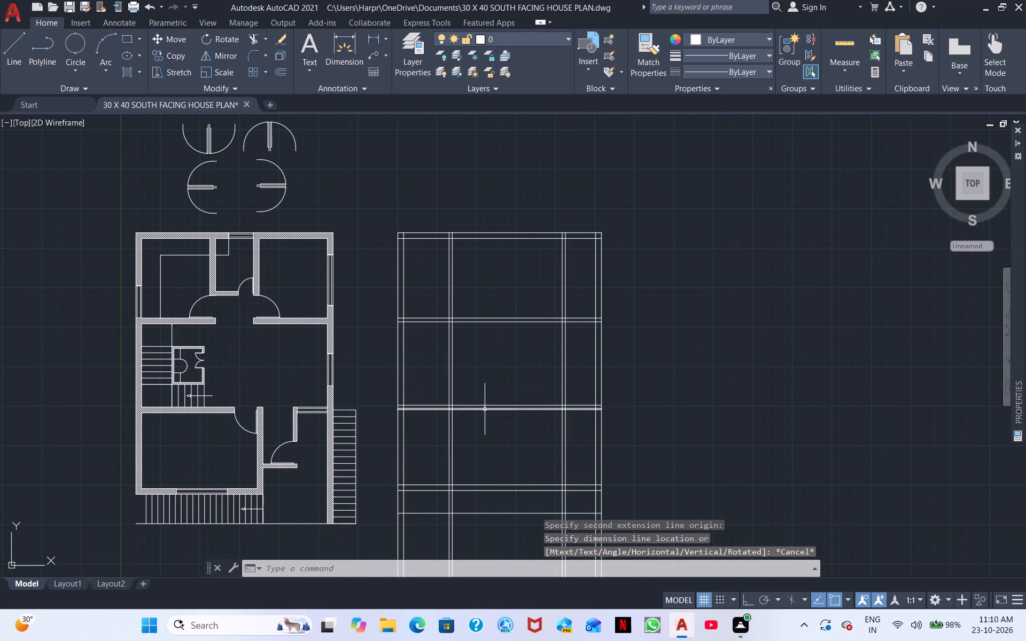
{"action": "left_click_drag", "start_coordinate": [512, 523], "coordinate": [510, 515]}
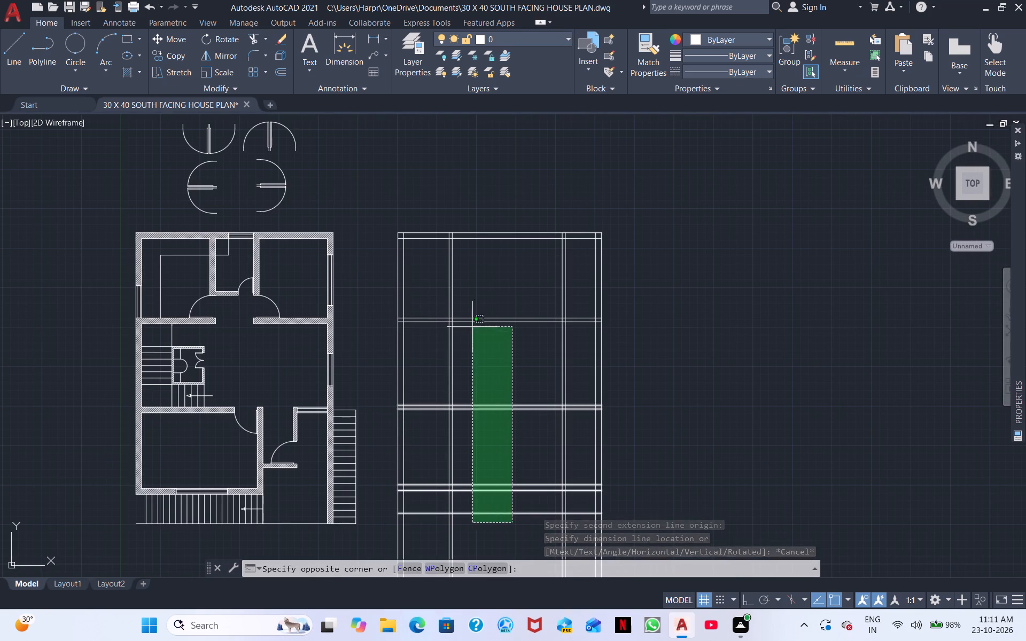
{"action": "left_click", "coordinate": [477, 309]}
{"action": "right_click", "coordinate": [483, 352]}
{"action": "left_click", "coordinate": [515, 129]}
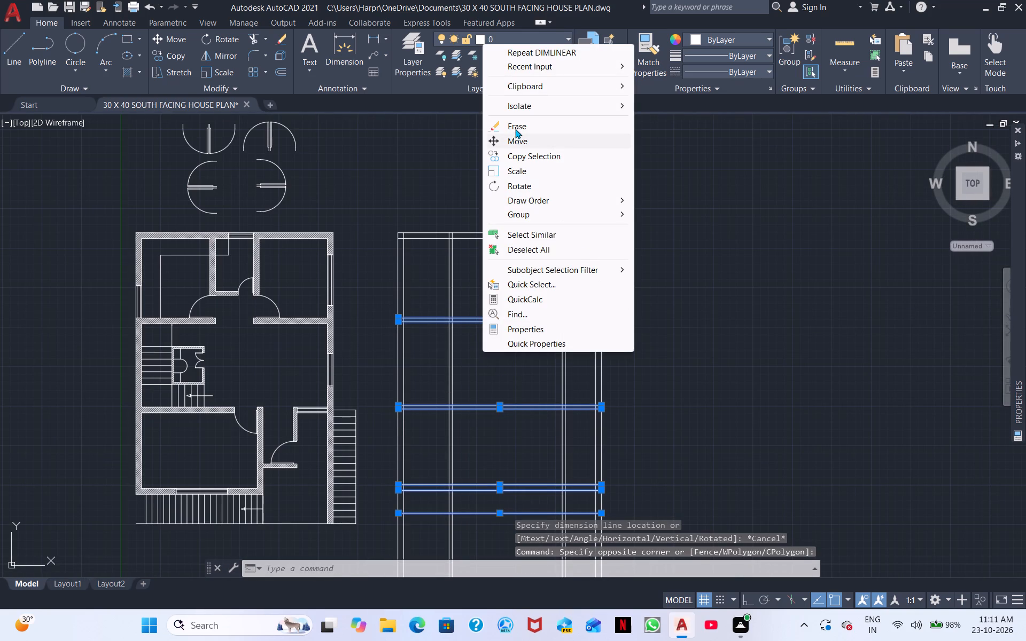
{"action": "middle_click_drag", "start_coordinate": [511, 282], "coordinate": [517, 326]}
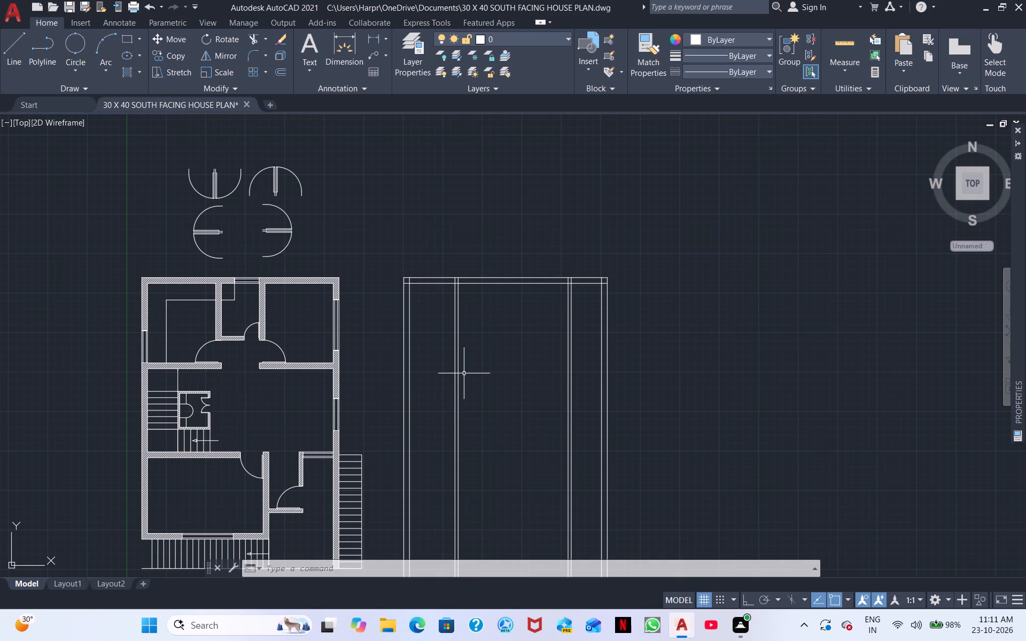
{"action": "key", "text": "space"}
{"action": "key", "text": "Escape"}
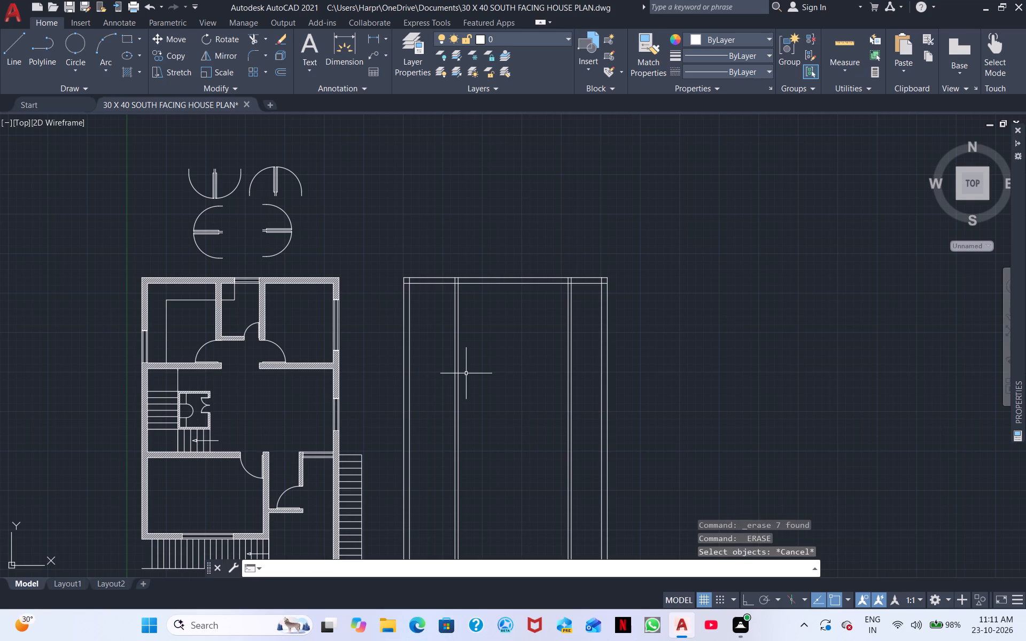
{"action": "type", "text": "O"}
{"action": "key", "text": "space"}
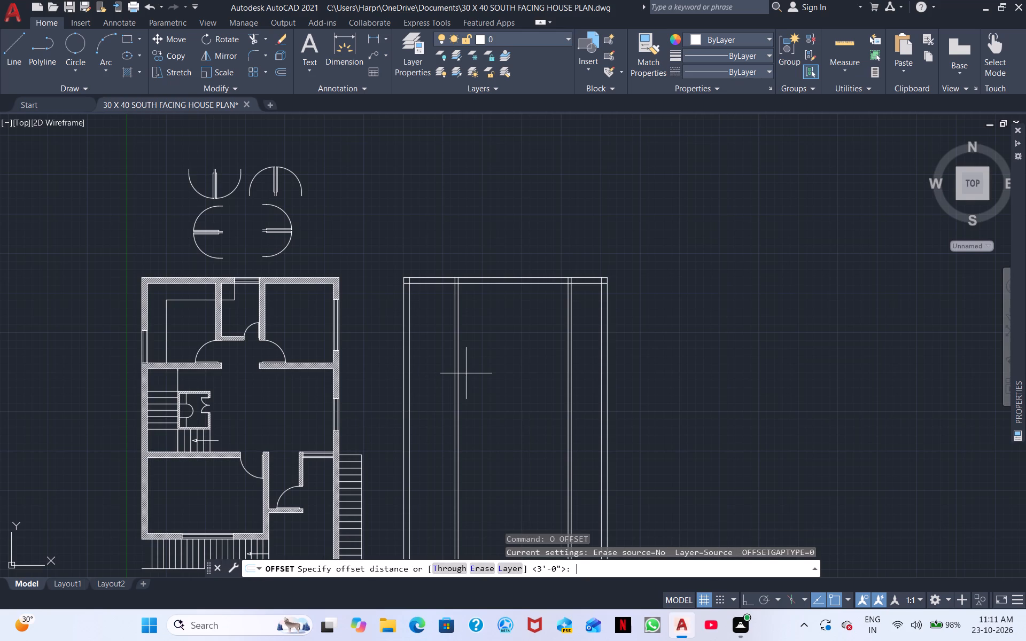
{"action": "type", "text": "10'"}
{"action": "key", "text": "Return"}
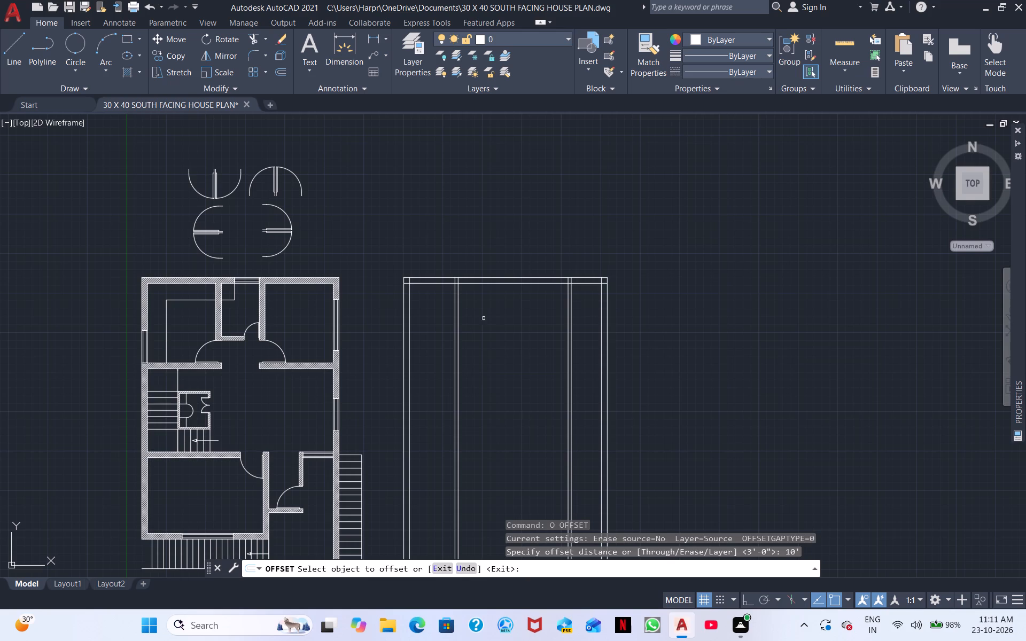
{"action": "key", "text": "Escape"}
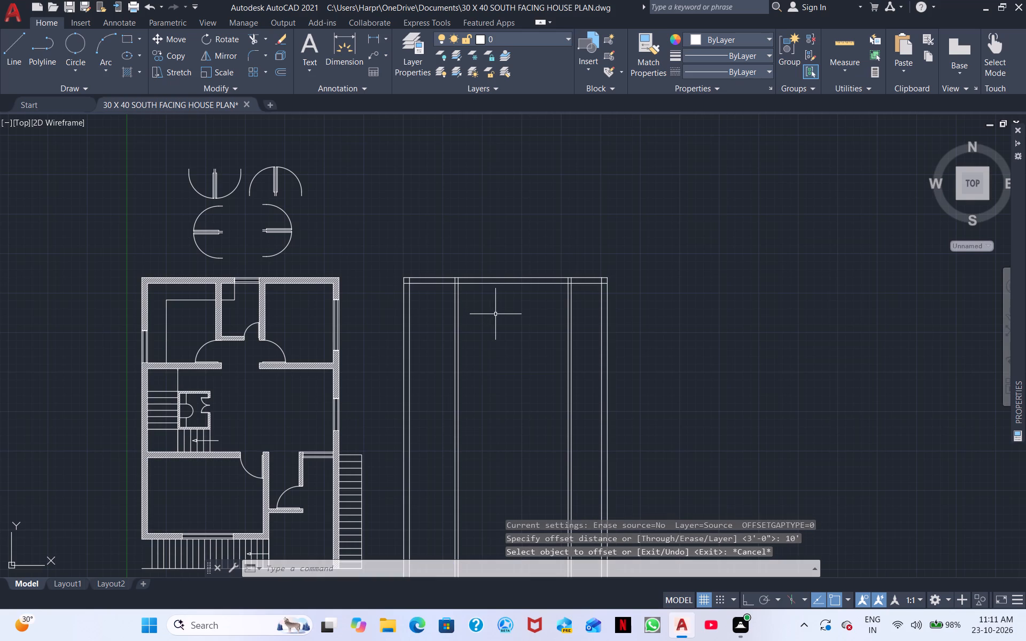
Offset the inner face of the new plan's north outer wall 10'6" south.
{"action": "type", "text": "O"}
{"action": "key", "text": "space"}
{"action": "type", "text": "10'6\""}
{"action": "key", "text": "Return"}
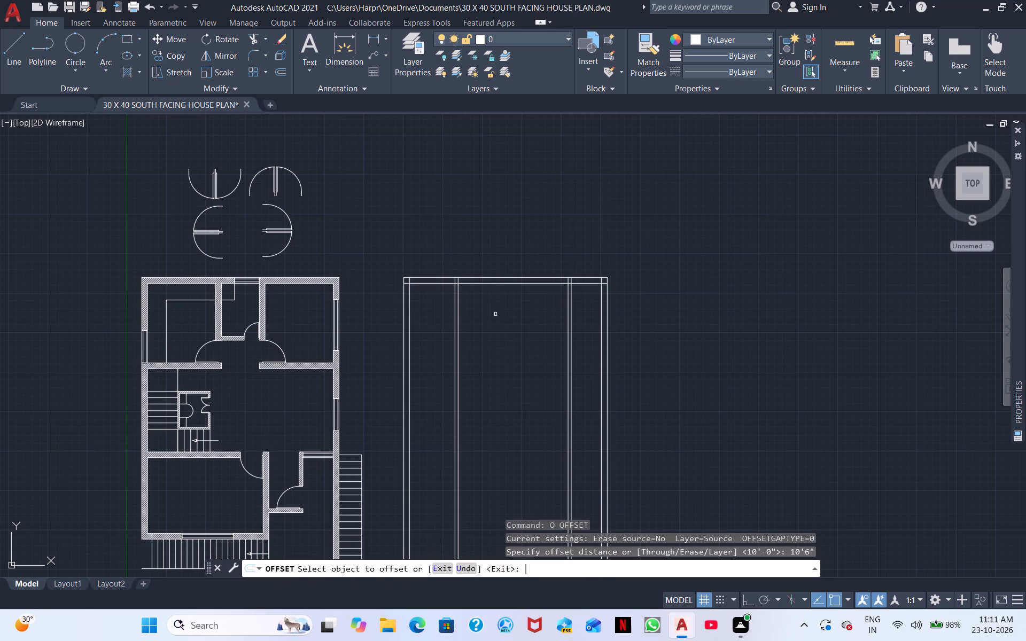
{"action": "left_click", "coordinate": [520, 284]}
{"action": "left_click_drag", "start_coordinate": [505, 347], "coordinate": [504, 353]}
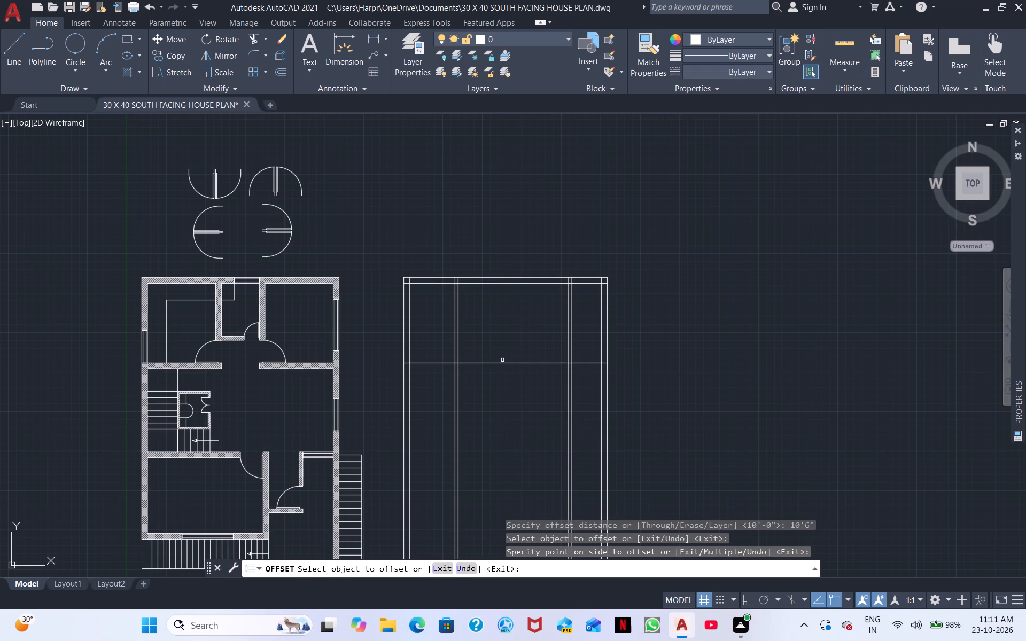
{"action": "key", "text": "space"}
Offset the horizontal line at the 10'6" spacing 9" south to form the first horizontal partition wall.
{"action": "key", "text": "space"}
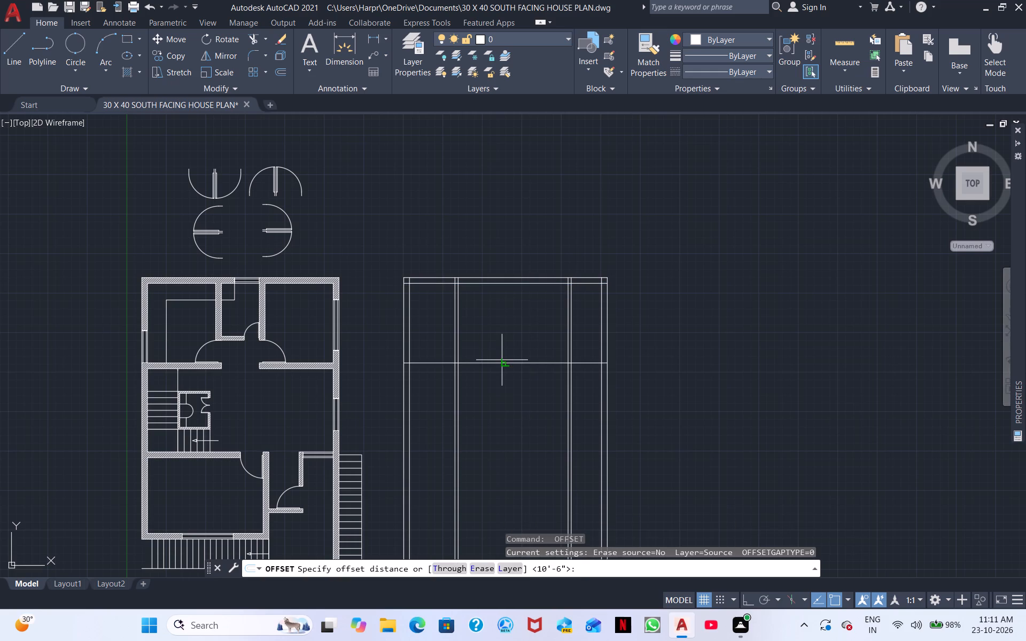
{"action": "type", "text": "9\""}
{"action": "key", "text": "Return"}
{"action": "left_click", "coordinate": [418, 361]}
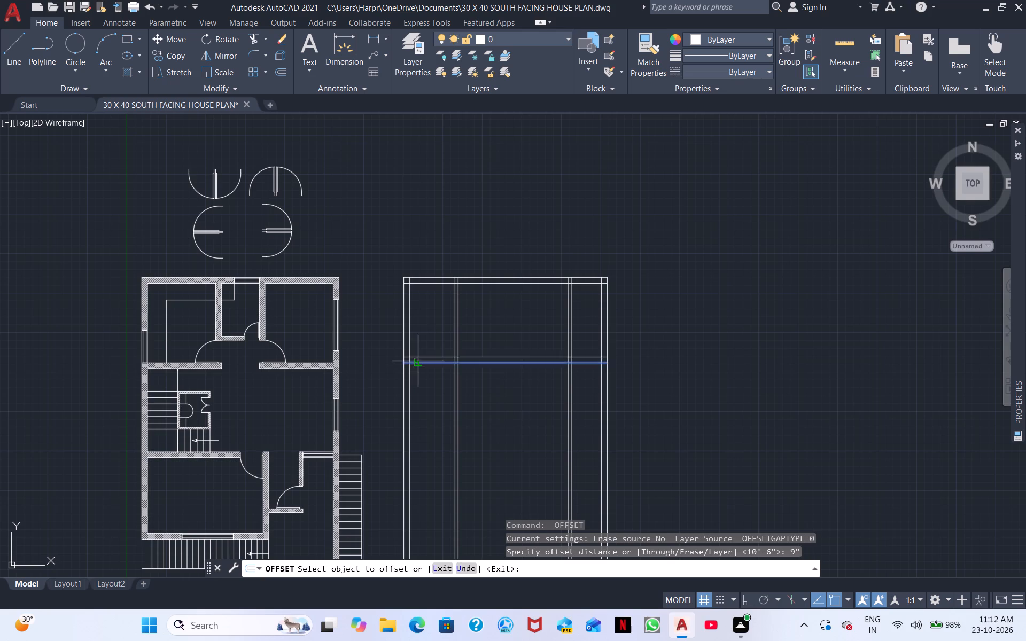
{"action": "left_click", "coordinate": [419, 381]}
{"action": "middle_click_drag", "start_coordinate": [506, 430], "coordinate": [480, 403]}
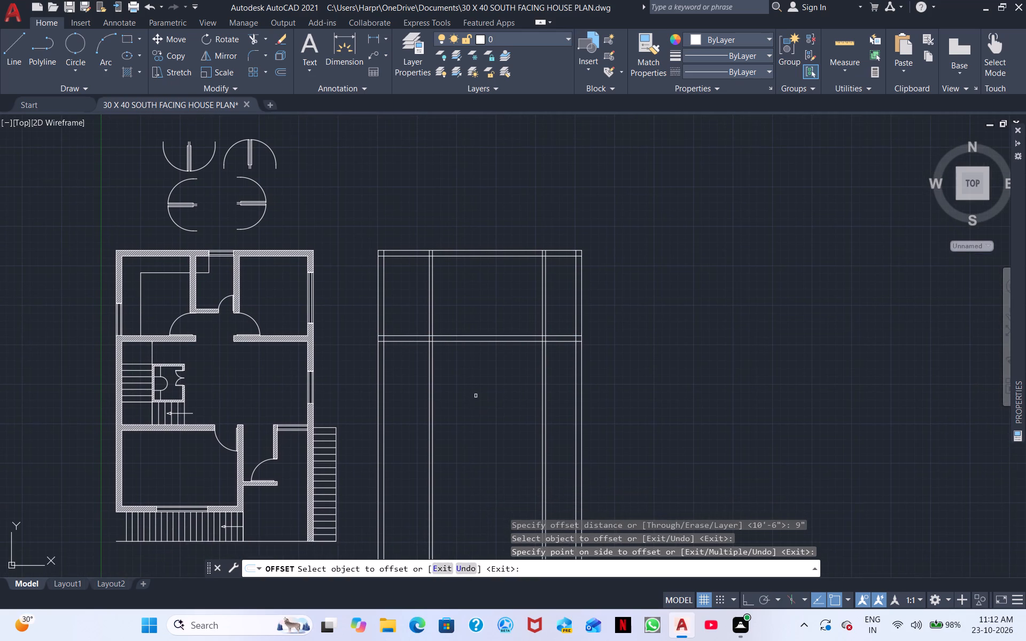
{"action": "key", "text": "space"}
Offset the south face of the new plan's first horizontal partition 11'0" further south.
{"action": "key", "text": "space"}
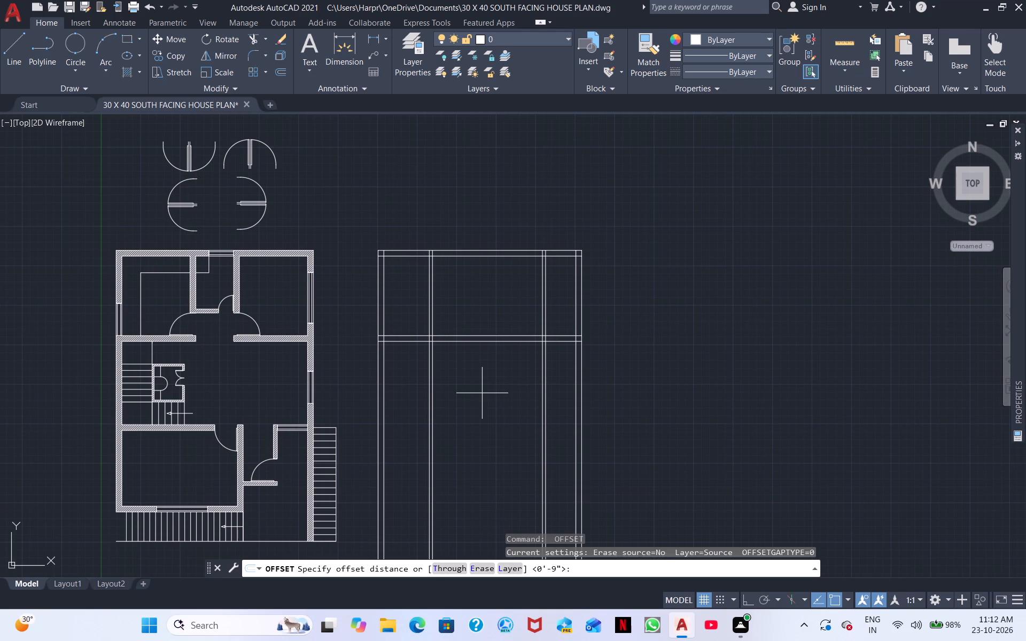
{"action": "type", "text": "11"}
{"action": "type", "text": "'0"}
{"action": "key", "text": "shift+quotedbl"}
{"action": "key", "text": "Return"}
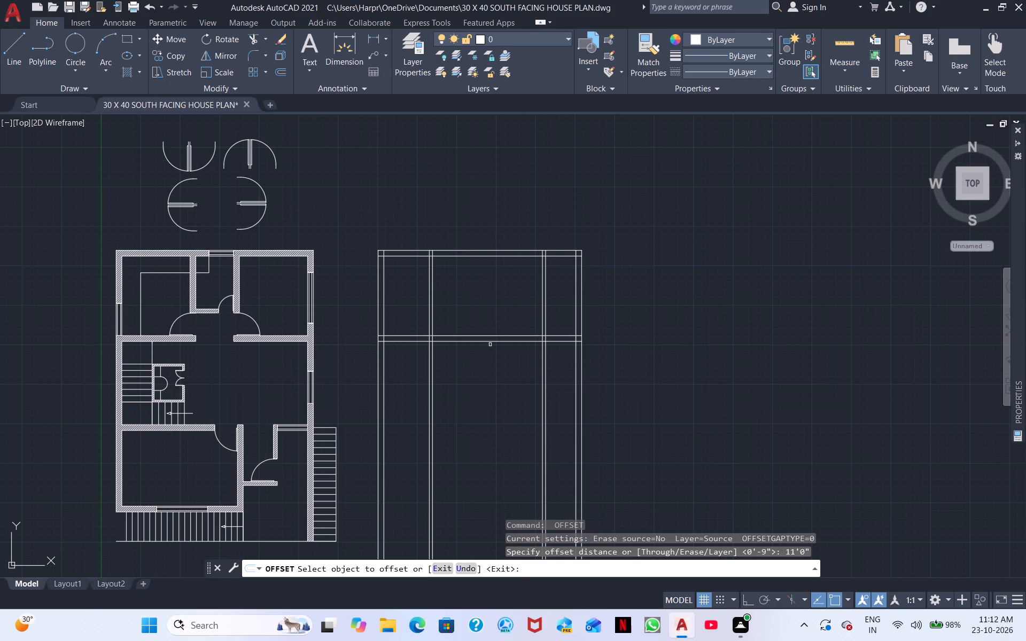
{"action": "left_click_drag", "start_coordinate": [491, 341], "coordinate": [492, 347]}
{"action": "left_click", "coordinate": [505, 401]}
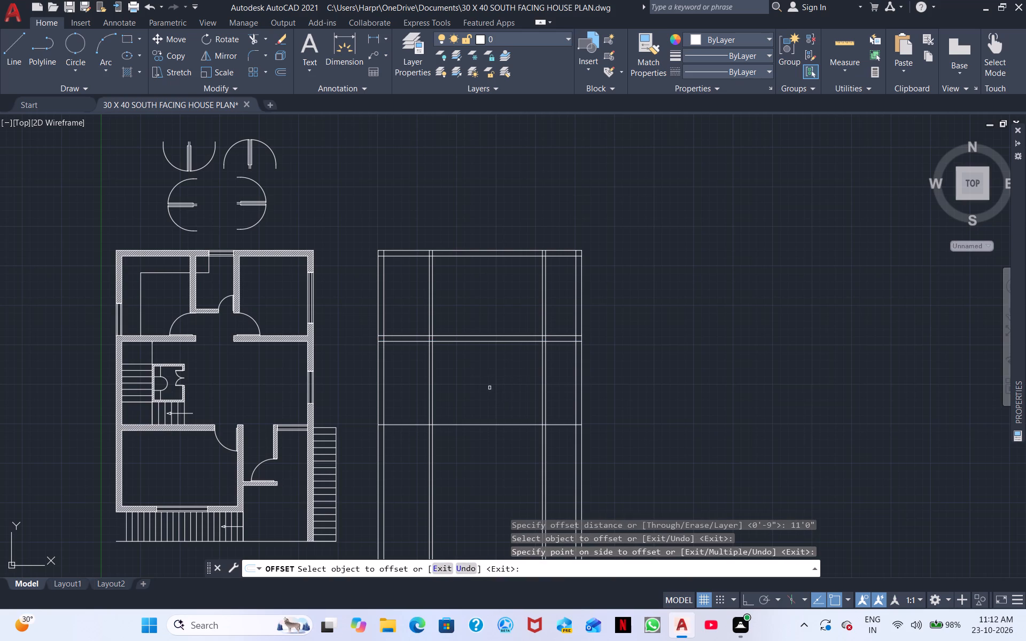
{"action": "key", "text": "space"}
Offset the horizontal line at the 11' spacing 9" south to form the second horizontal partition wall.
{"action": "key", "text": "space"}
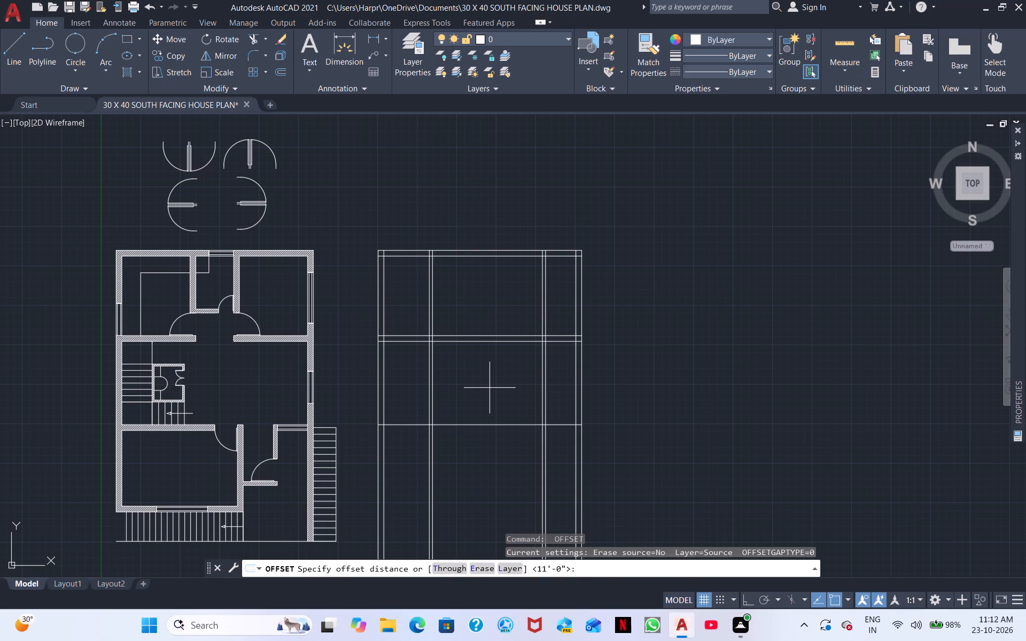
{"action": "type", "text": "9\""}
{"action": "key", "text": "Return"}
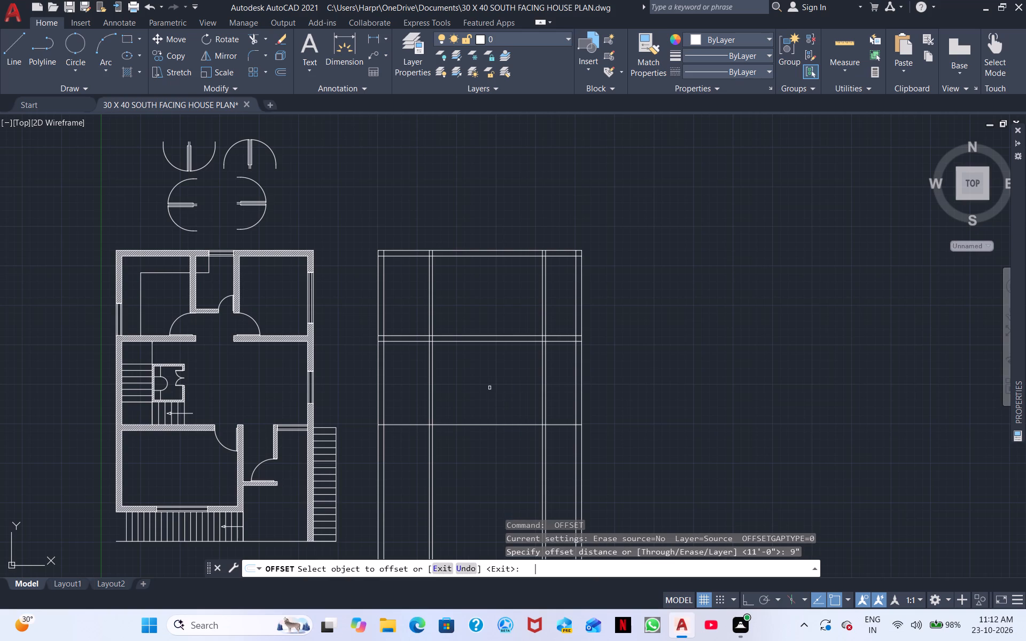
{"action": "left_click", "coordinate": [479, 425]}
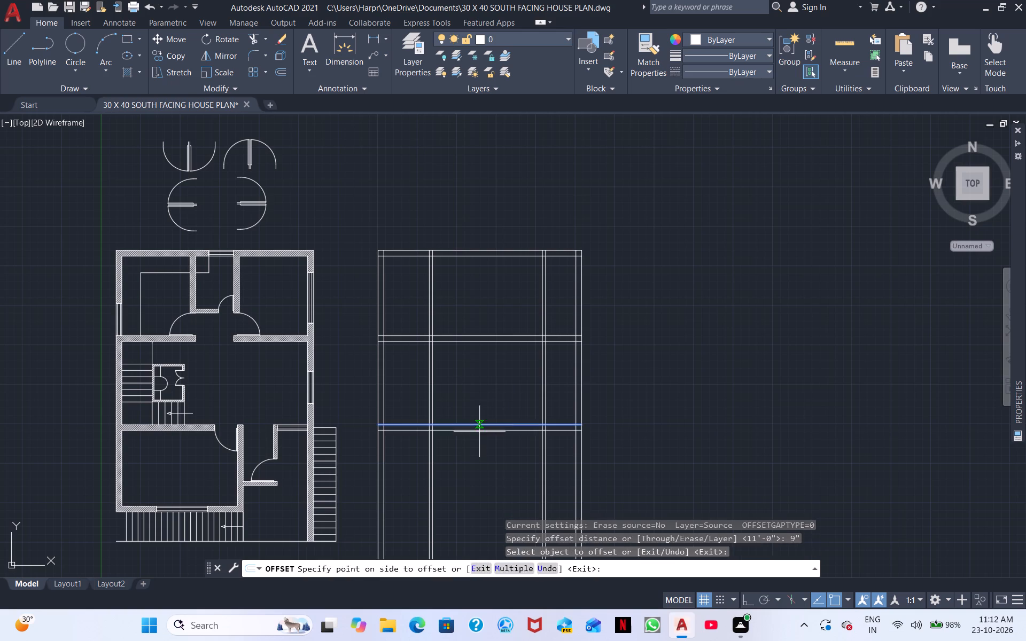
{"action": "left_click", "coordinate": [481, 445]}
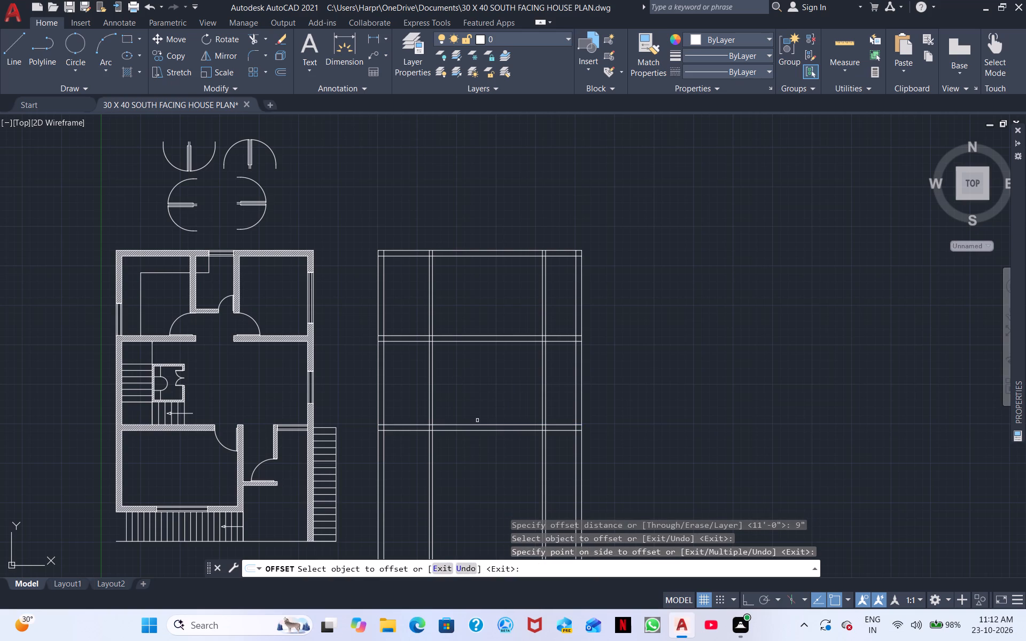
{"action": "middle_click_drag", "start_coordinate": [492, 458], "coordinate": [500, 397]}
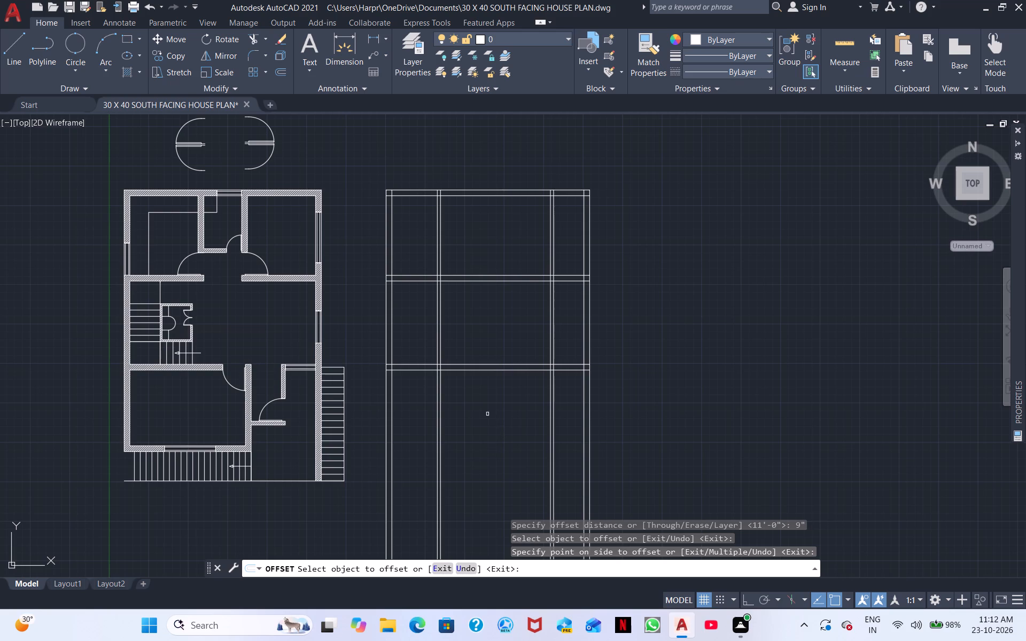
{"action": "key", "text": "space"}
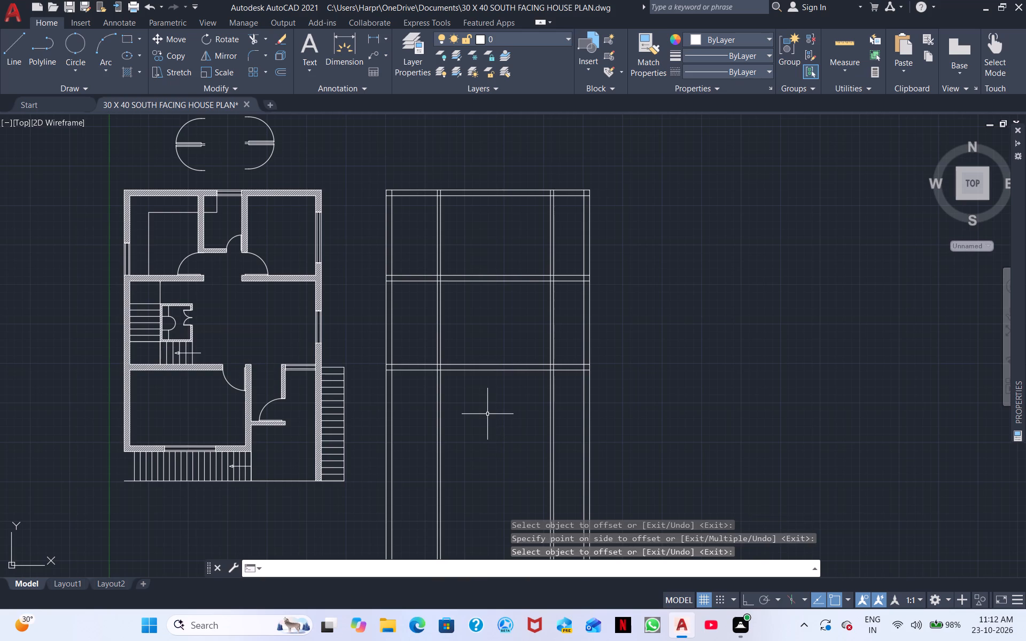
Offset the south face of the new plan's second horizontal partition 10' further south.
{"action": "key", "text": "space"}
{"action": "type", "text": "10'"}
{"action": "key", "text": "Return"}
{"action": "scroll", "coordinate": [487, 414], "scroll_direction": "up", "scroll_amount": 1}
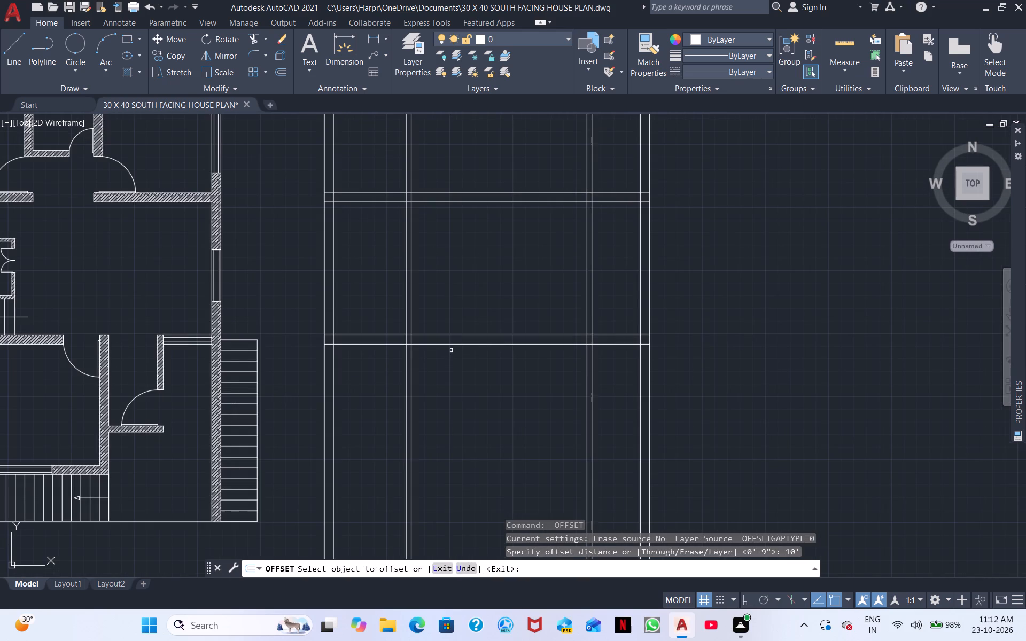
{"action": "left_click", "coordinate": [460, 346]}
{"action": "left_click", "coordinate": [492, 429]}
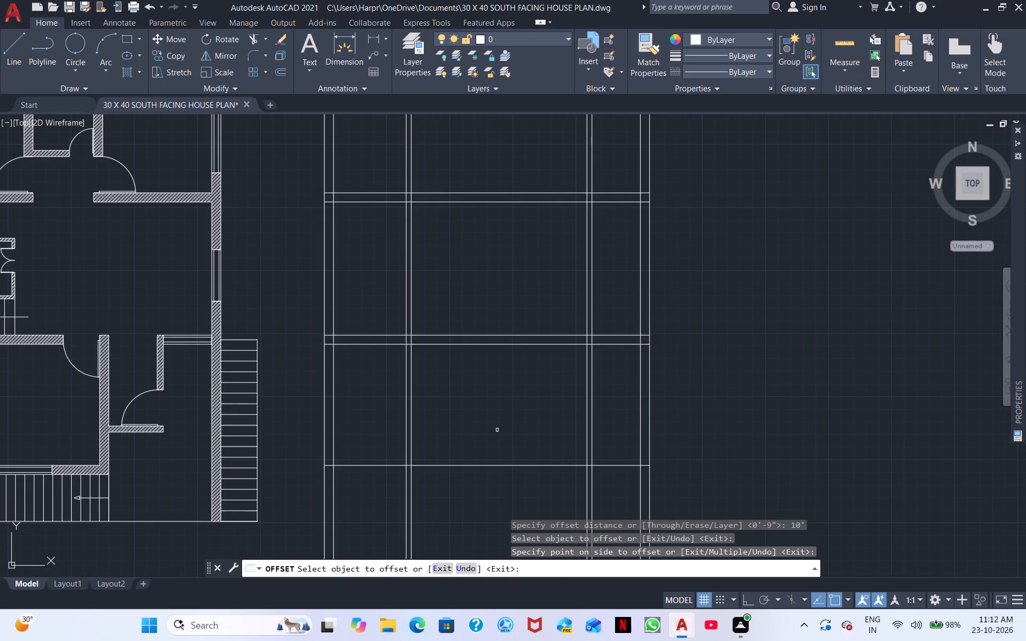
{"action": "key", "text": "space"}
Offset the horizontal line at the 10' spacing 9" south to form the new plan's third horizontal wall.
{"action": "key", "text": "9"}
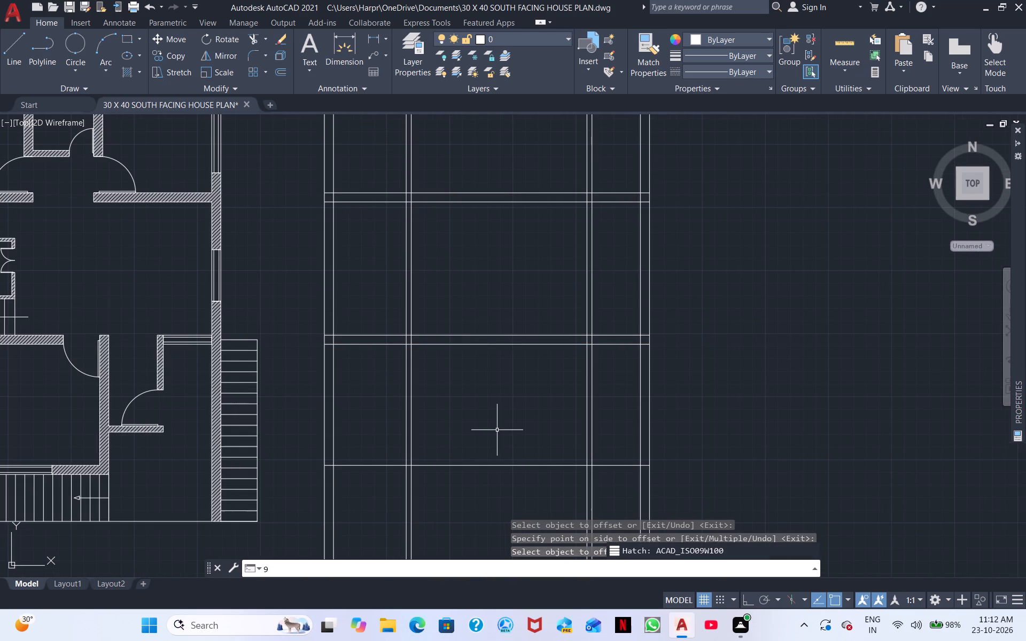
{"action": "key", "text": "BackSpace"}
{"action": "key", "text": "space"}
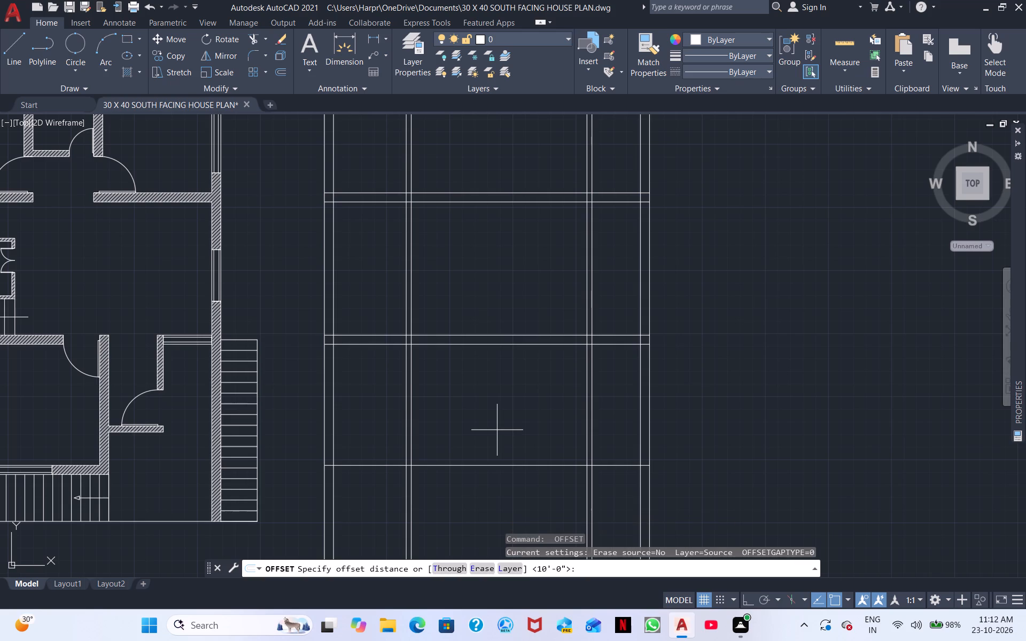
{"action": "type", "text": "9\""}
{"action": "key", "text": "Return"}
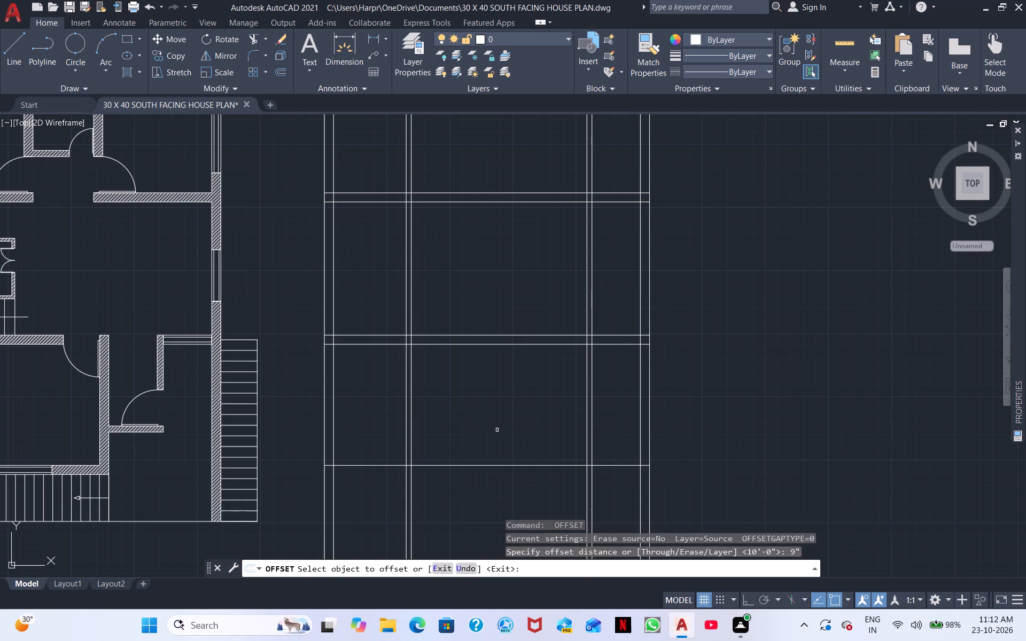
{"action": "left_click", "coordinate": [379, 465]}
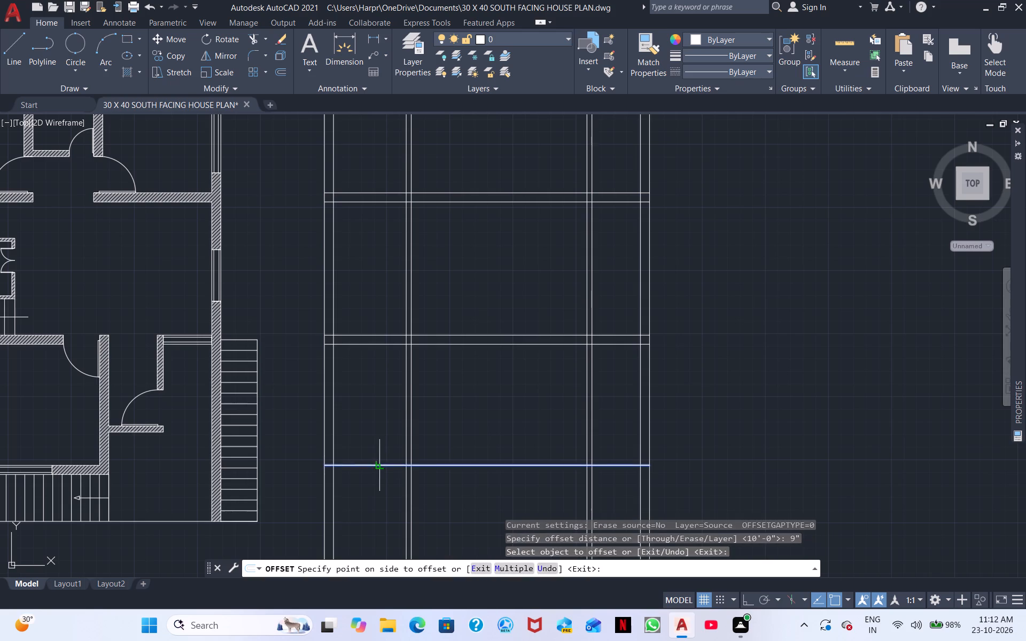
{"action": "left_click", "coordinate": [376, 484]}
{"action": "key", "text": "space"}
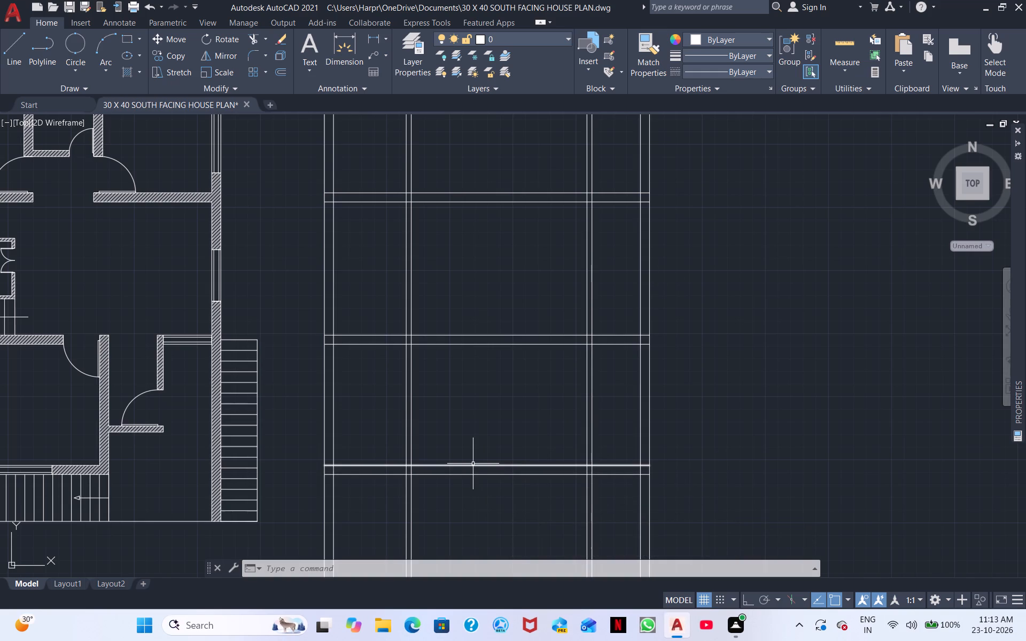
Offset the south face of the new plan's third horizontal wall 3' further south.
{"action": "key", "text": "space"}
{"action": "key", "text": "space"}
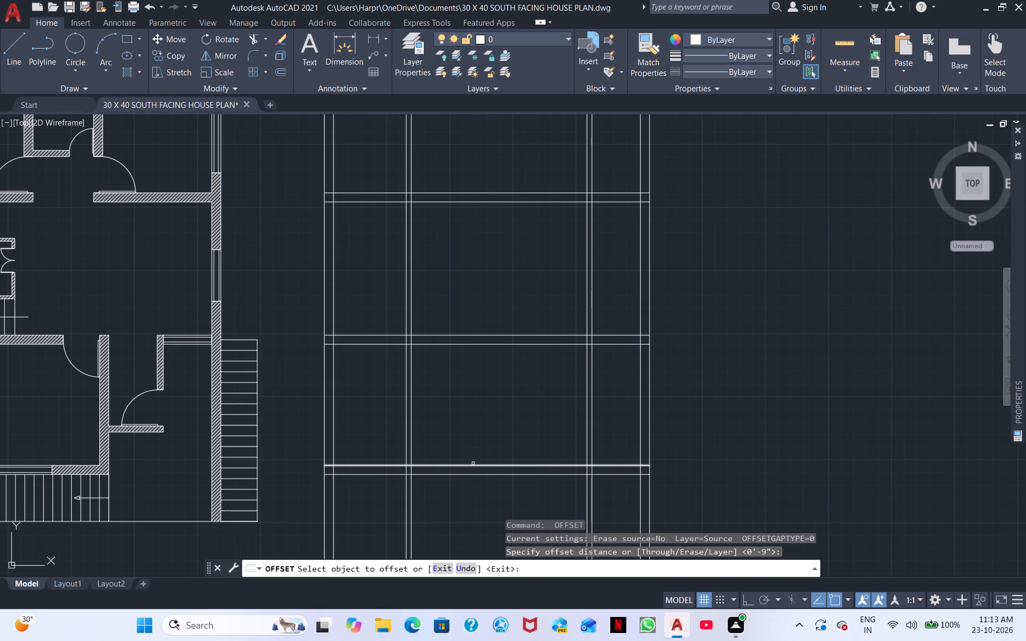
{"action": "key", "text": "space"}
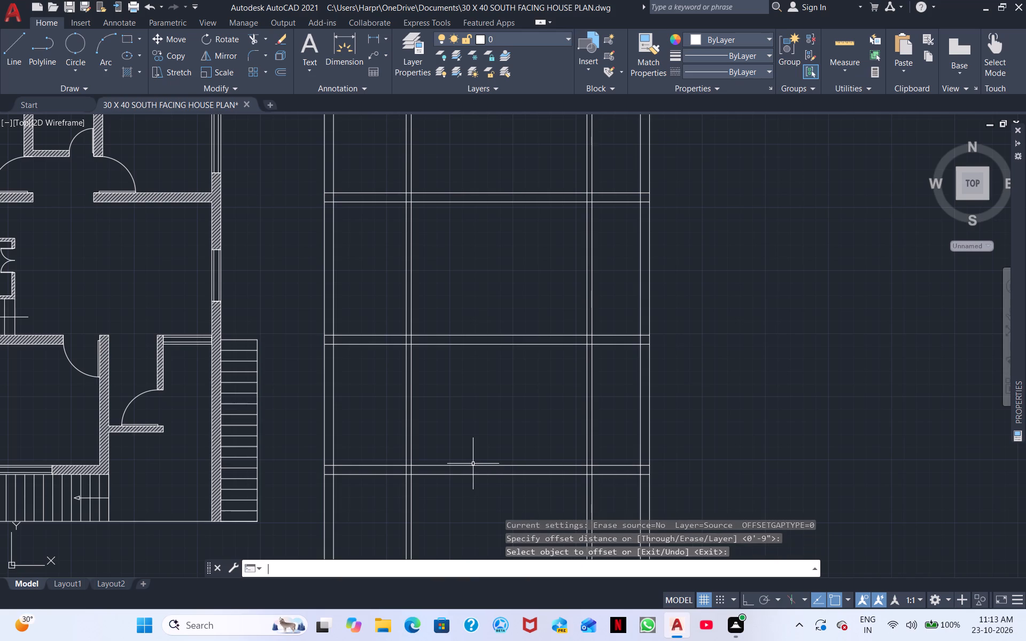
{"action": "key", "text": "space"}
{"action": "type", "text": "3'"}
{"action": "key", "text": "Return"}
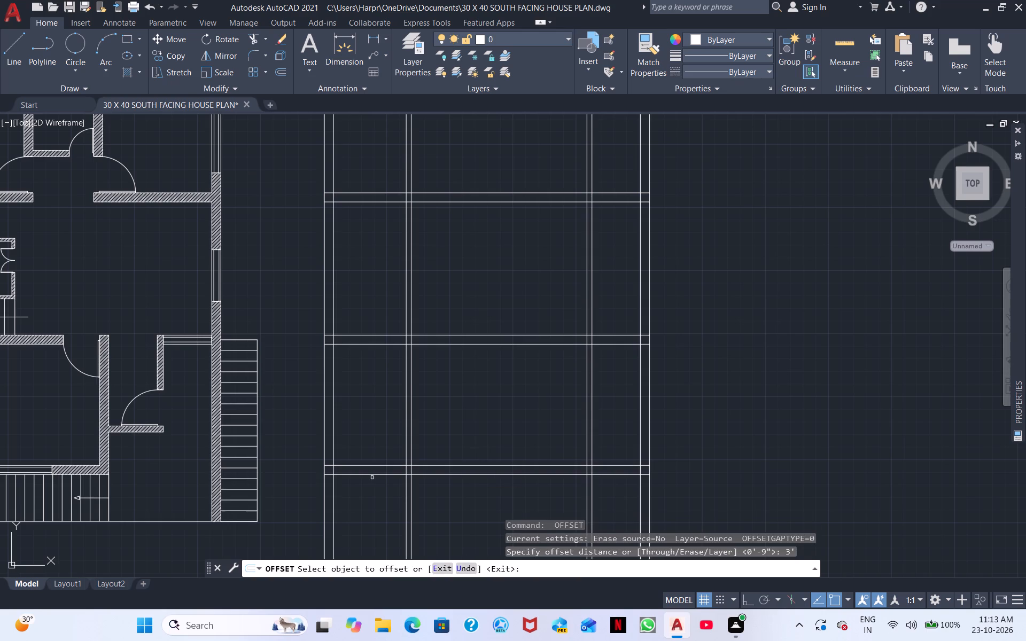
{"action": "left_click", "coordinate": [372, 478]}
{"action": "left_click", "coordinate": [372, 475]}
{"action": "left_click", "coordinate": [371, 506]}
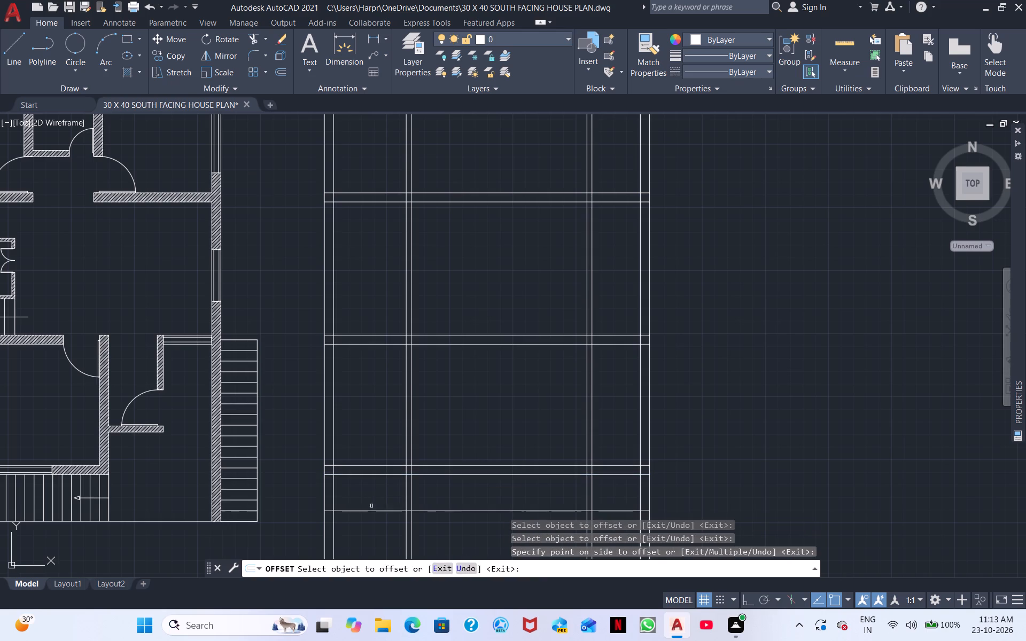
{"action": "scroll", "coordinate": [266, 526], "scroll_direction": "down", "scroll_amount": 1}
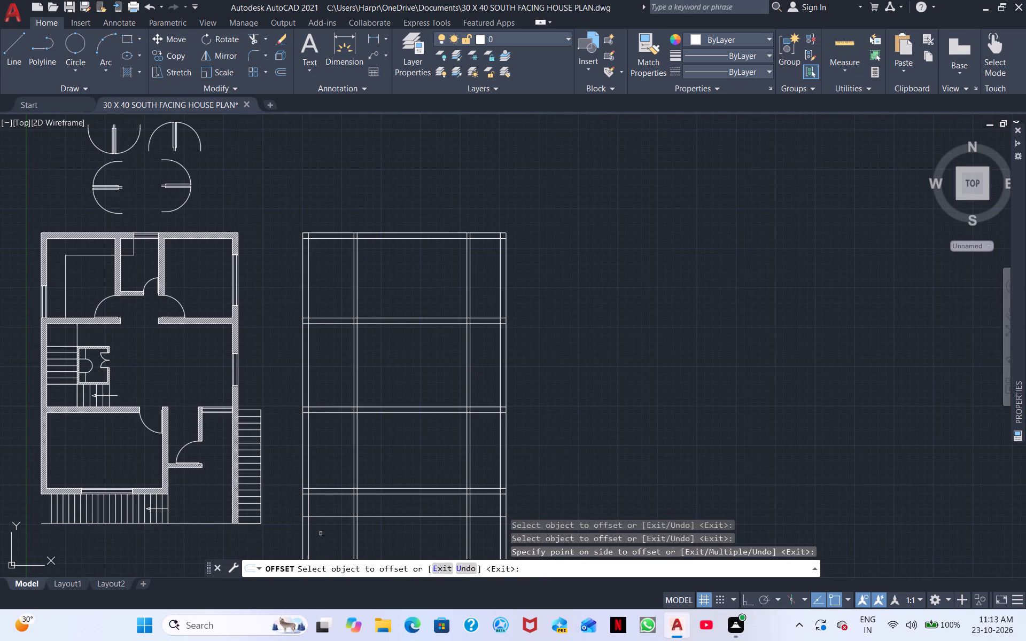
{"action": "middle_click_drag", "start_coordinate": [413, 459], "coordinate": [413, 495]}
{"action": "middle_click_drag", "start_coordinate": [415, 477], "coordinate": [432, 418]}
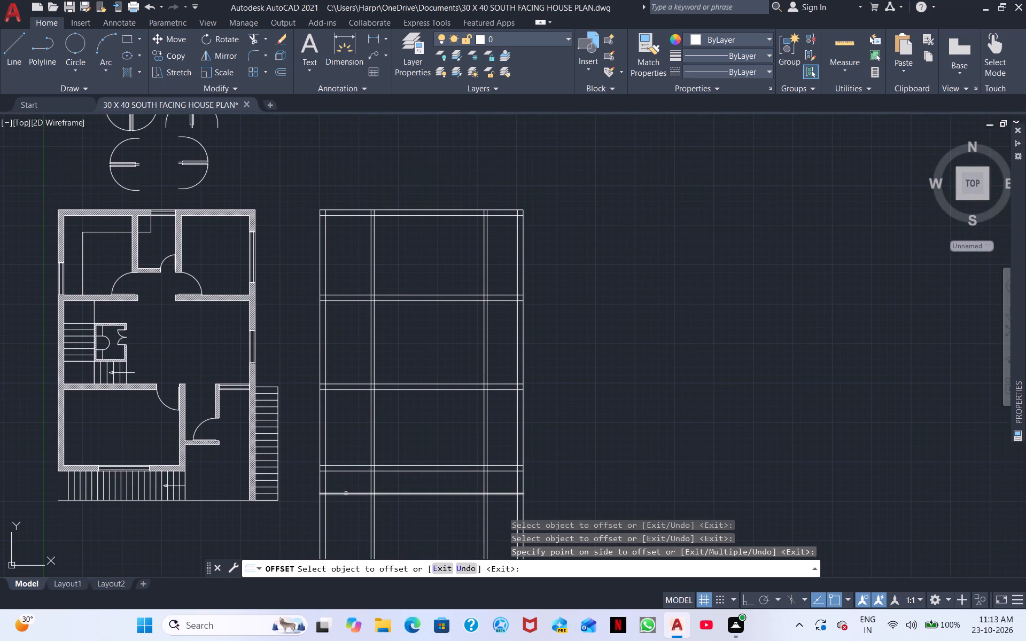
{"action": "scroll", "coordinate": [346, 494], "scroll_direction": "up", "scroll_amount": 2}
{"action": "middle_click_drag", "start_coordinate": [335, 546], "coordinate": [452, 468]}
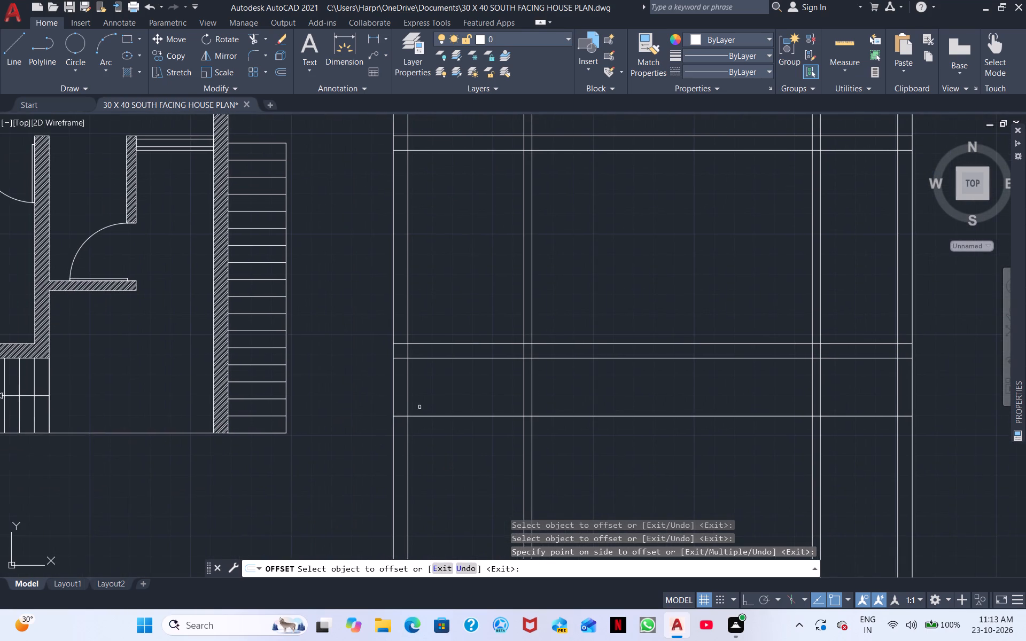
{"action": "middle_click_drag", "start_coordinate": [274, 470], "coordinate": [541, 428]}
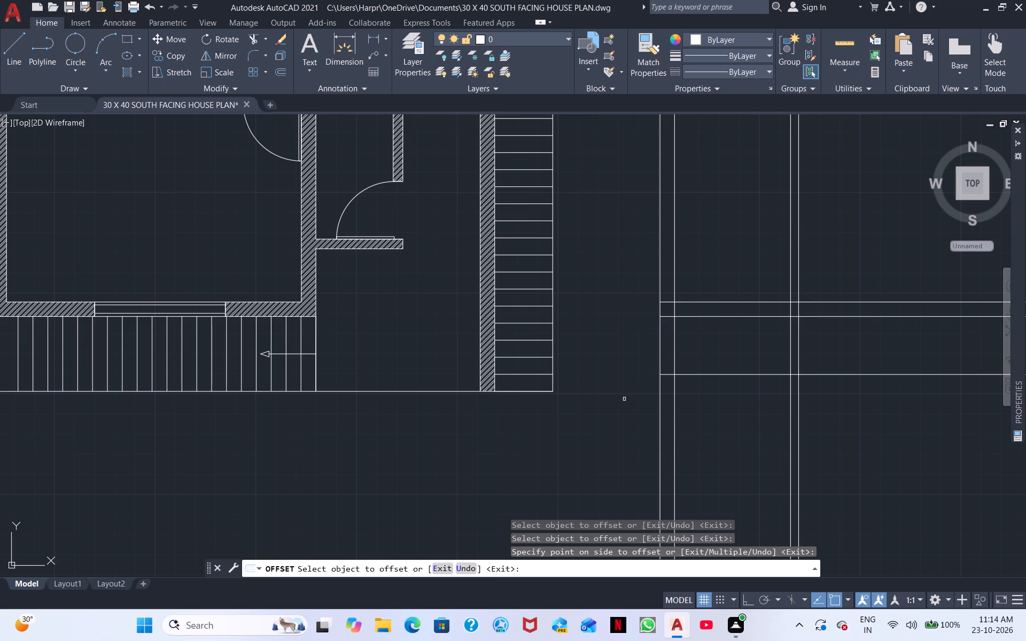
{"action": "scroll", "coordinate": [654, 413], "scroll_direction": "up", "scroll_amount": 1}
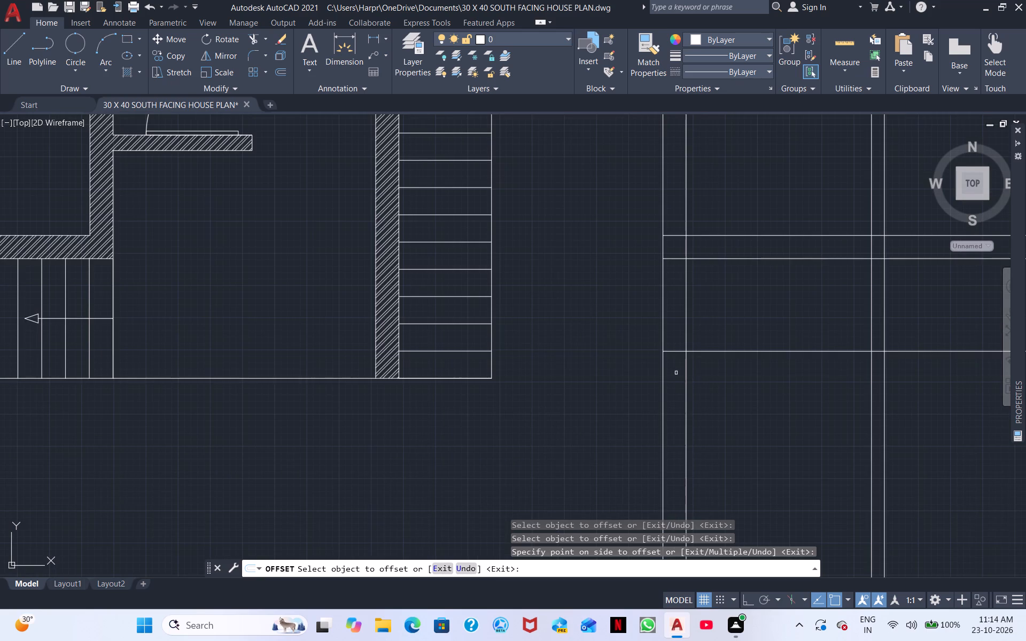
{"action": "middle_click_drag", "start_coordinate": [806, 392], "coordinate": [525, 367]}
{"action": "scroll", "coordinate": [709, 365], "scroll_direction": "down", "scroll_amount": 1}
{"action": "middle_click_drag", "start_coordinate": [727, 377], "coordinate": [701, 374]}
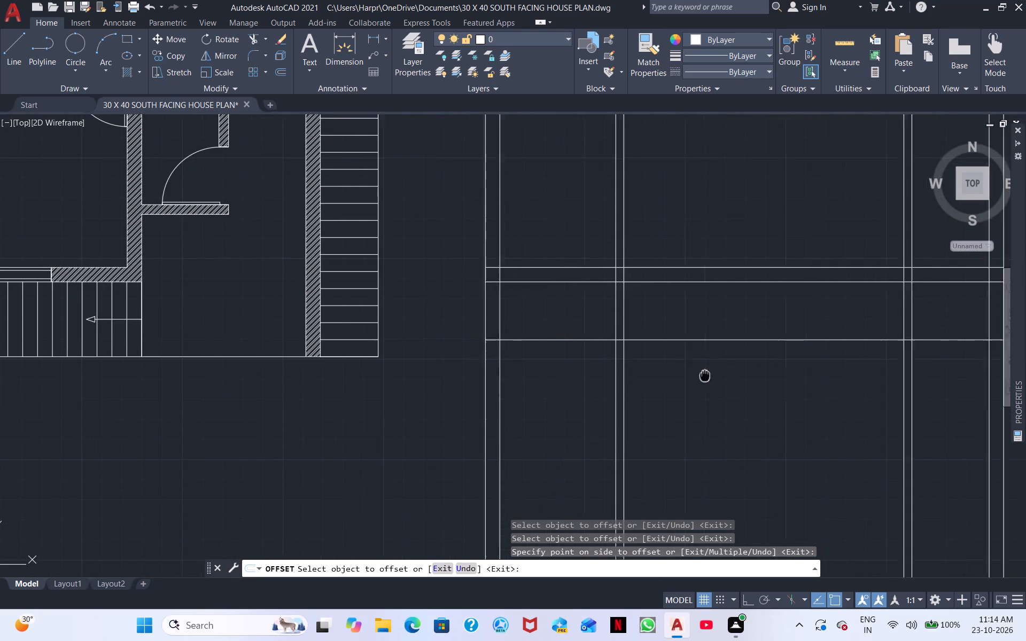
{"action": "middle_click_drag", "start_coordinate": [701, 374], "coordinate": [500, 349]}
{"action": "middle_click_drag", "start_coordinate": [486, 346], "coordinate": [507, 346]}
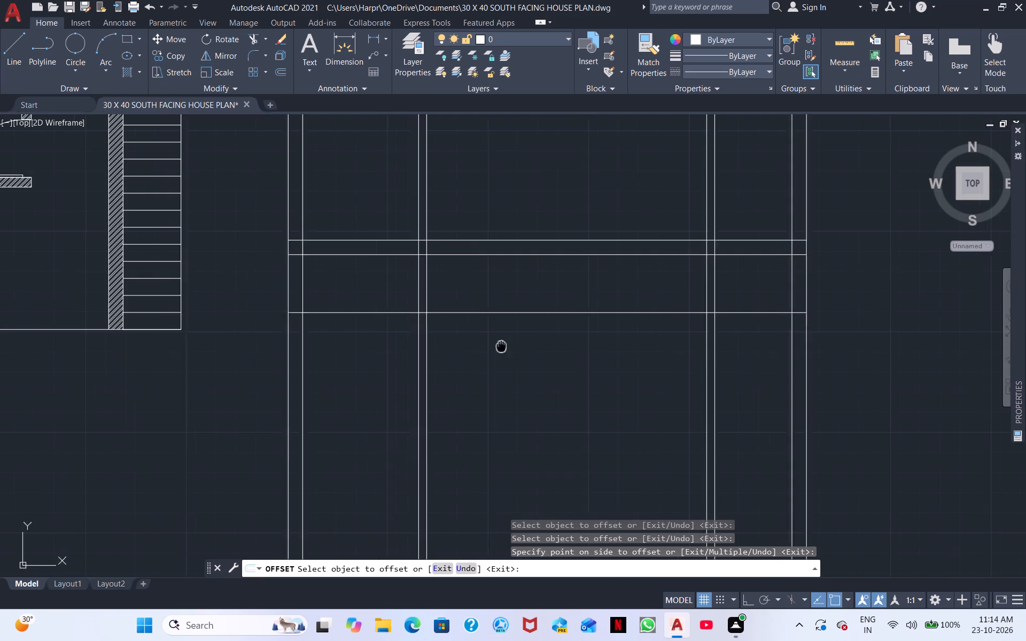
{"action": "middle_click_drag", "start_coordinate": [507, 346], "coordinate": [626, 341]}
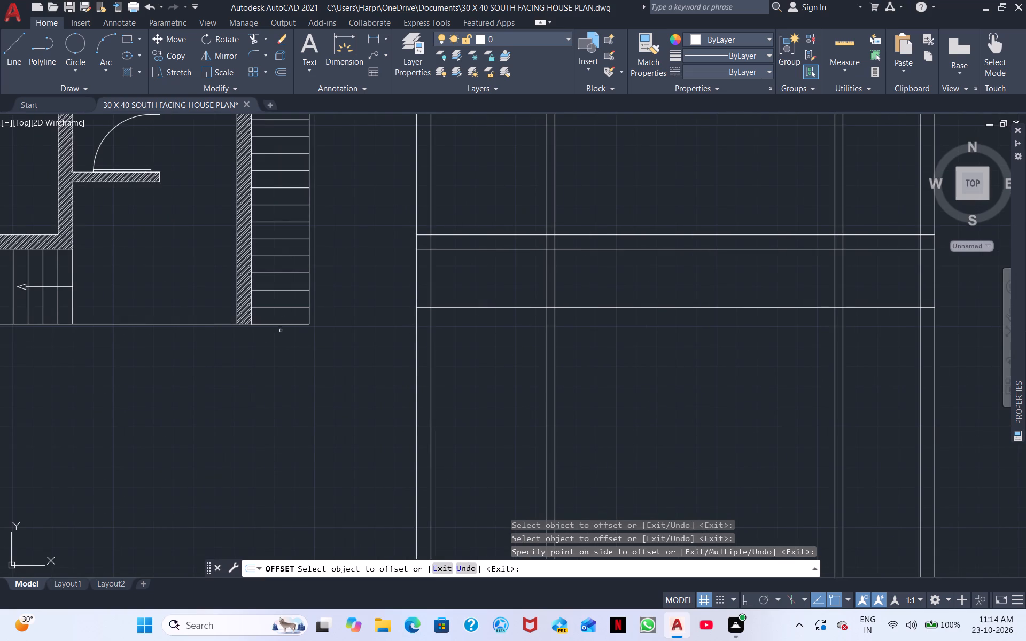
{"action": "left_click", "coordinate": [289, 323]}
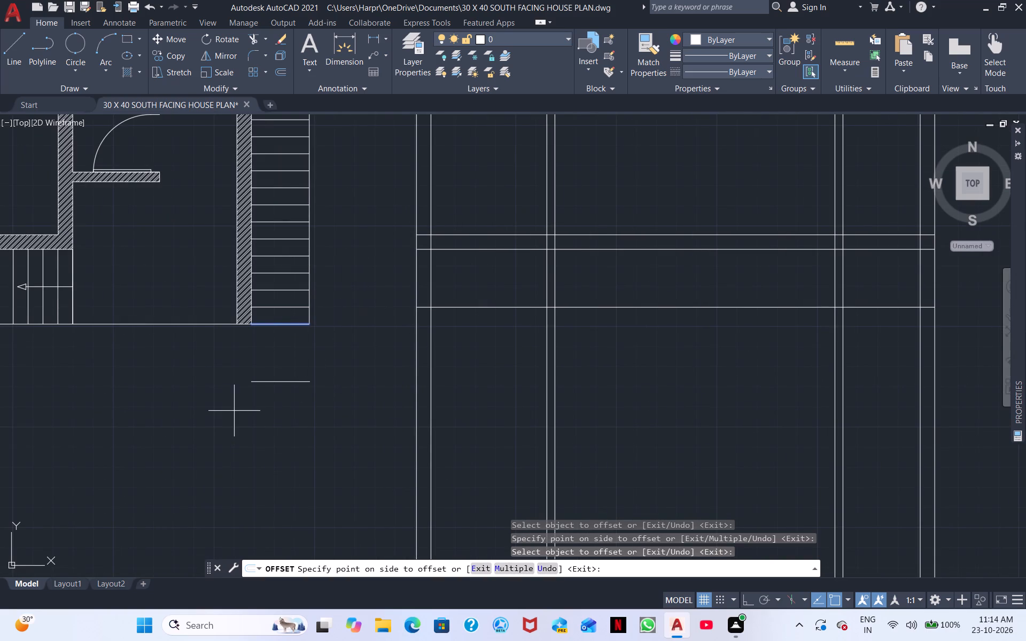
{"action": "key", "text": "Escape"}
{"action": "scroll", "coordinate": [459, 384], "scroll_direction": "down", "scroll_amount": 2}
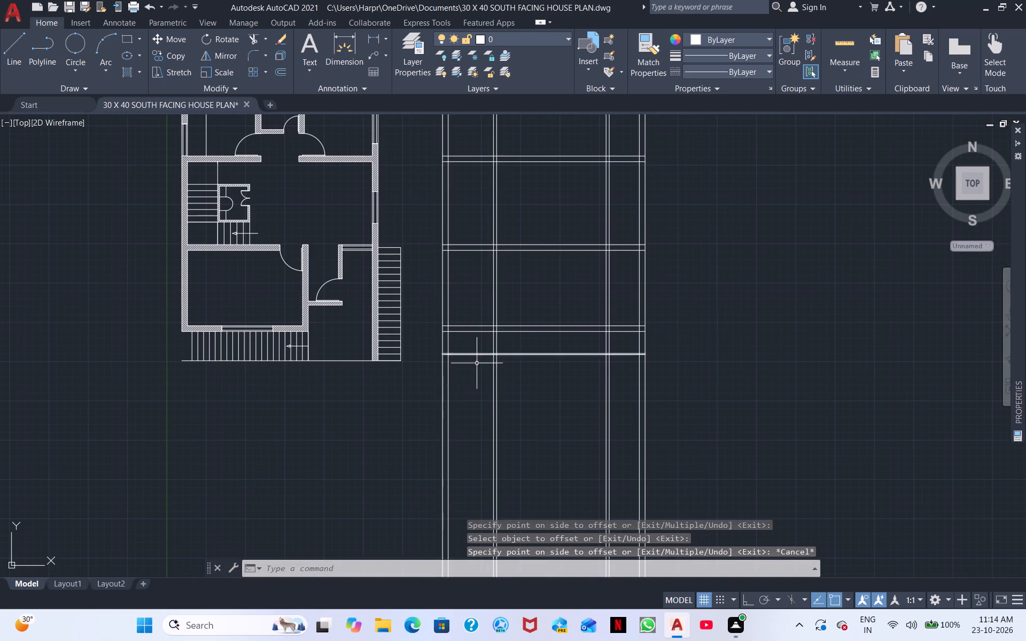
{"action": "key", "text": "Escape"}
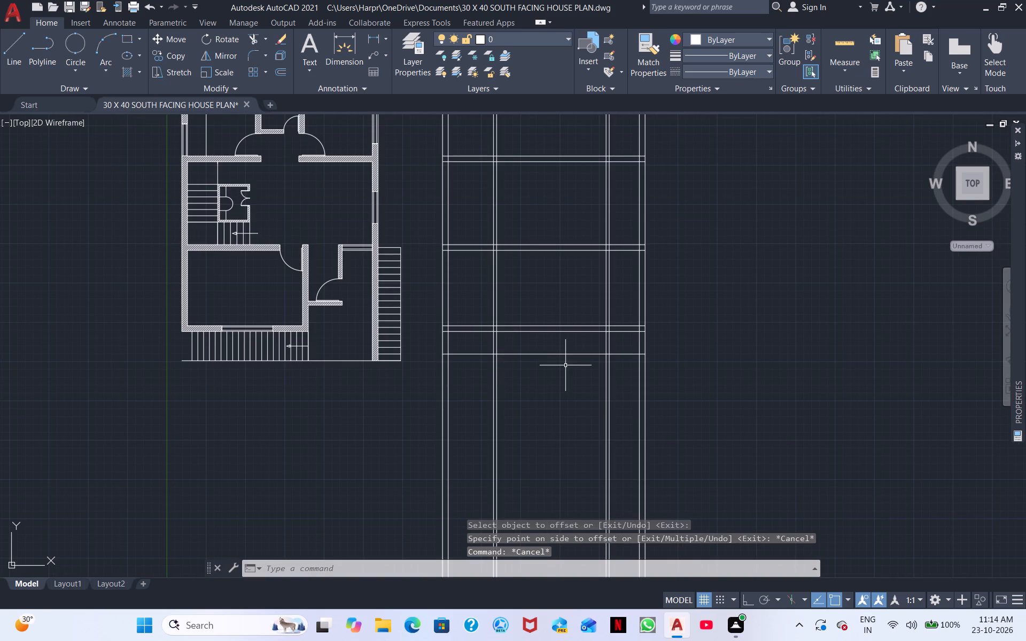
Offset the new plan's southernmost horizontal line, at the 3' spacing, 3" south to form a thin edge strip.
{"action": "scroll", "coordinate": [566, 365], "scroll_direction": "up", "scroll_amount": 2}
{"action": "middle_click_drag", "start_coordinate": [511, 385], "coordinate": [539, 526]}
{"action": "scroll", "coordinate": [535, 503], "scroll_direction": "down", "scroll_amount": 1}
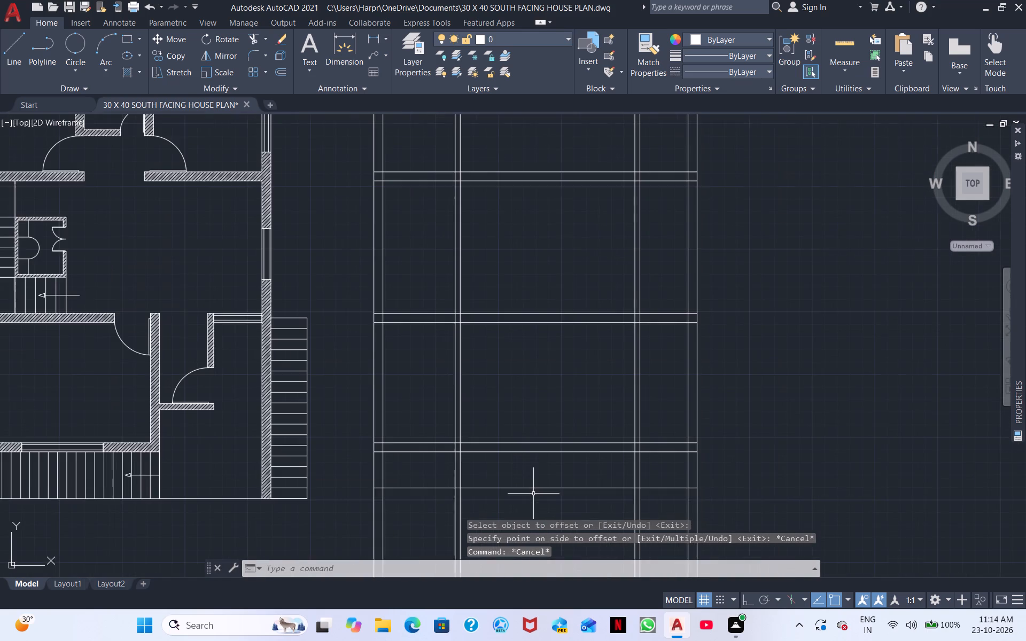
{"action": "middle_click_drag", "start_coordinate": [532, 508], "coordinate": [479, 369]}
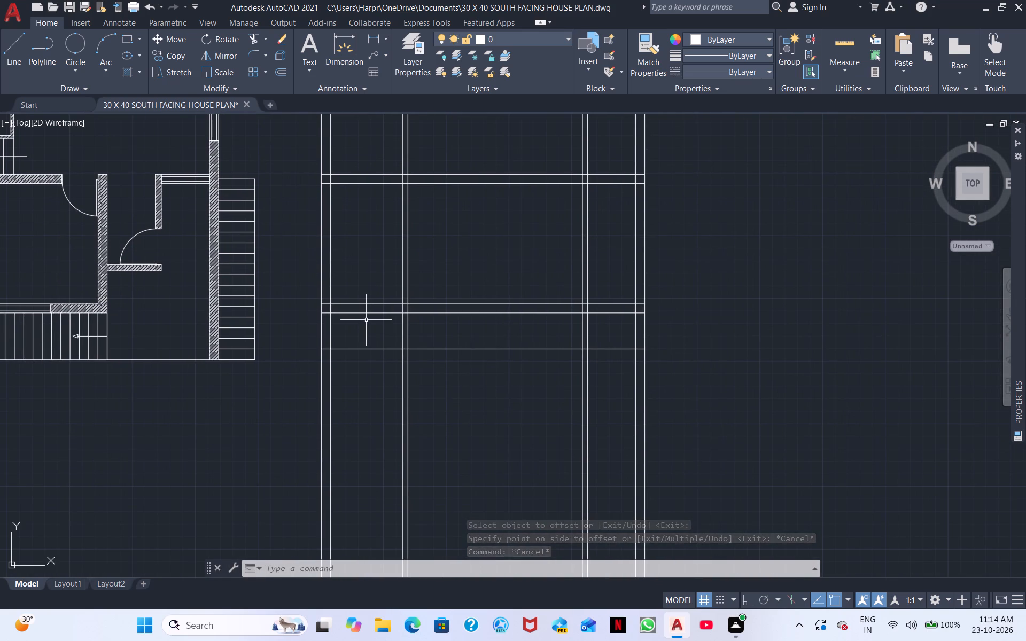
{"action": "type", "text": "O"}
{"action": "key", "text": "space"}
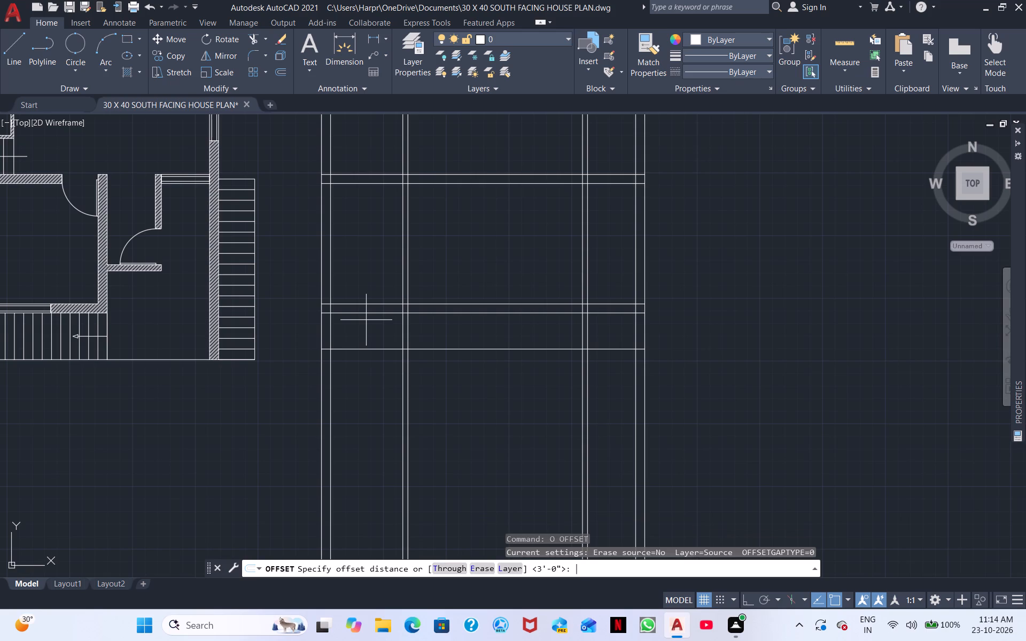
{"action": "type", "text": "3\""}
{"action": "key", "text": "Return"}
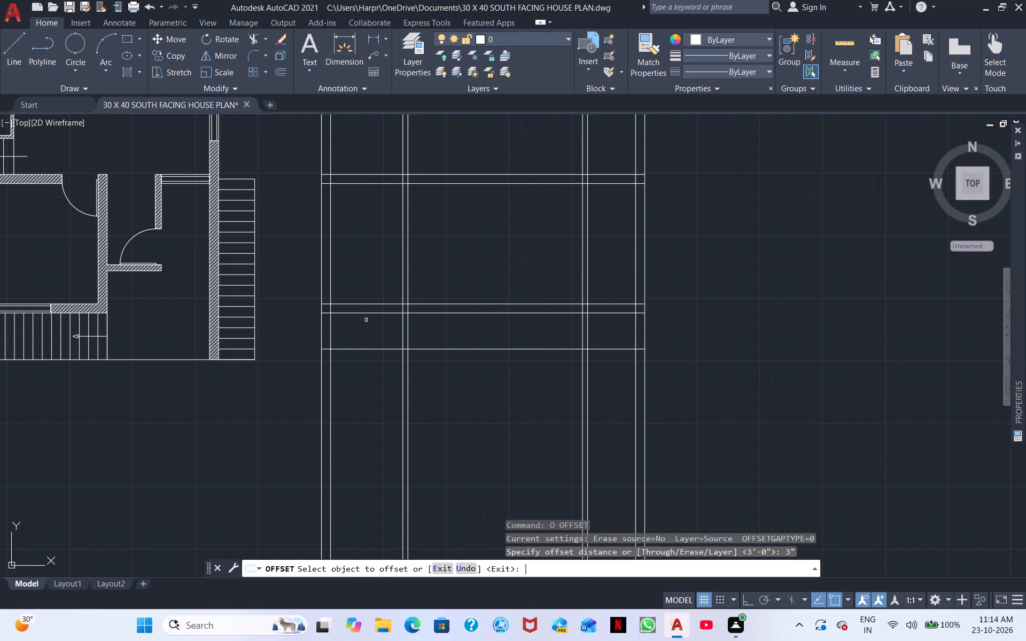
{"action": "left_click", "coordinate": [351, 348]}
{"action": "left_click", "coordinate": [352, 377]}
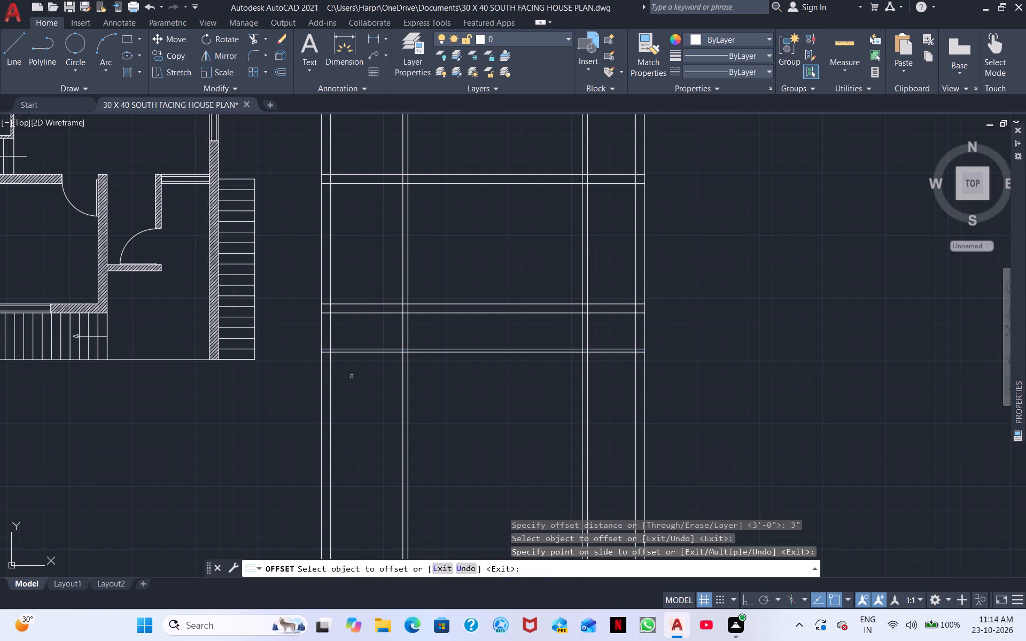
Trim all vertical wall lines south of the 3" edge strip, and the inner partition lines across the 3' space north of it.
{"action": "left_click", "coordinate": [257, 45]}
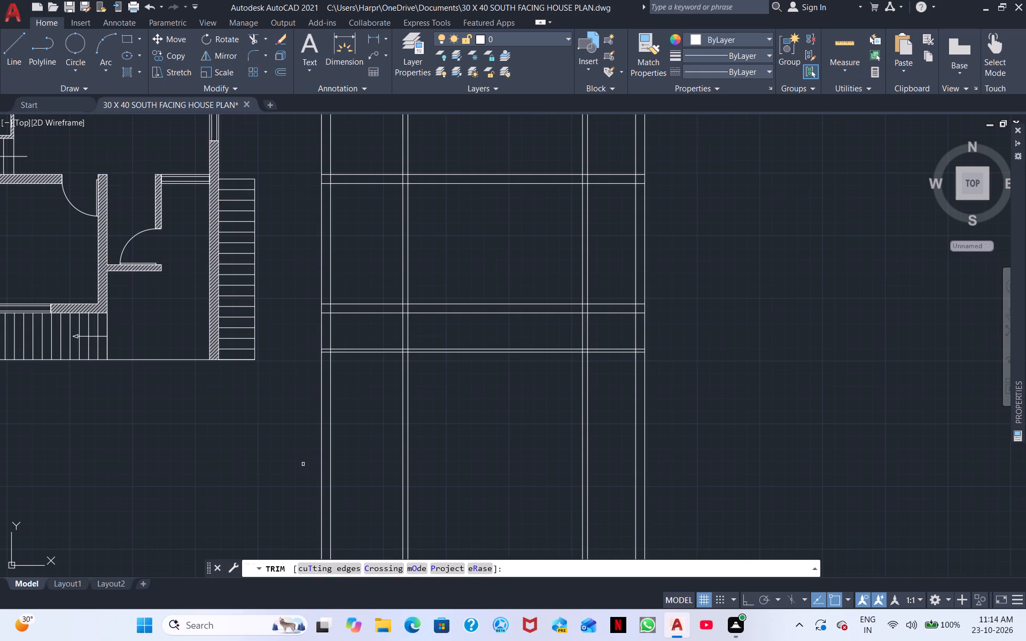
{"action": "left_click_drag", "start_coordinate": [306, 419], "coordinate": [676, 449]}
{"action": "middle_click_drag", "start_coordinate": [680, 409], "coordinate": [679, 423]}
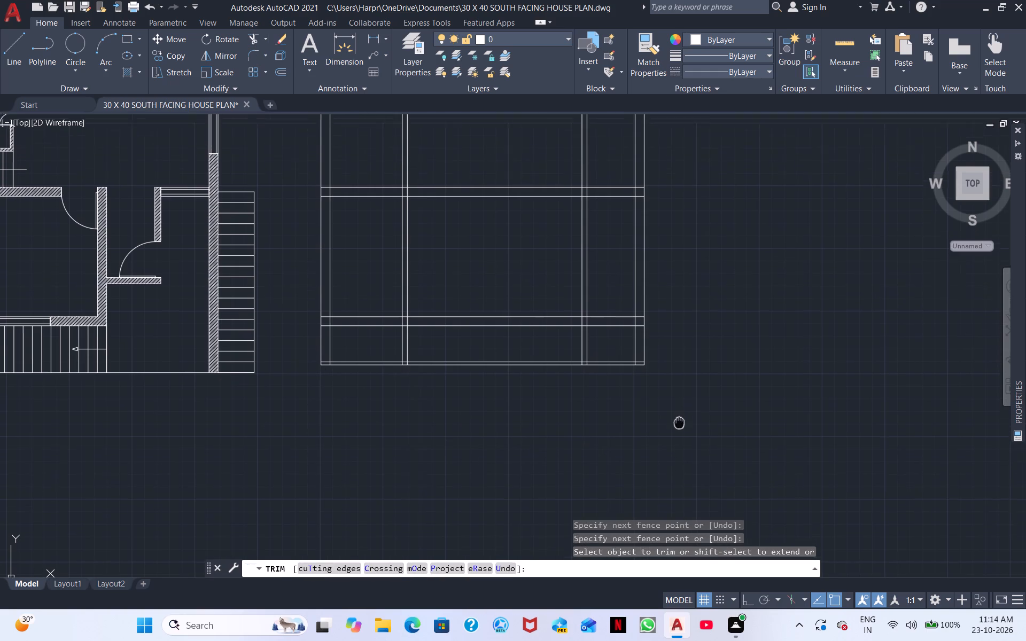
{"action": "middle_click_drag", "start_coordinate": [679, 423], "coordinate": [624, 515]}
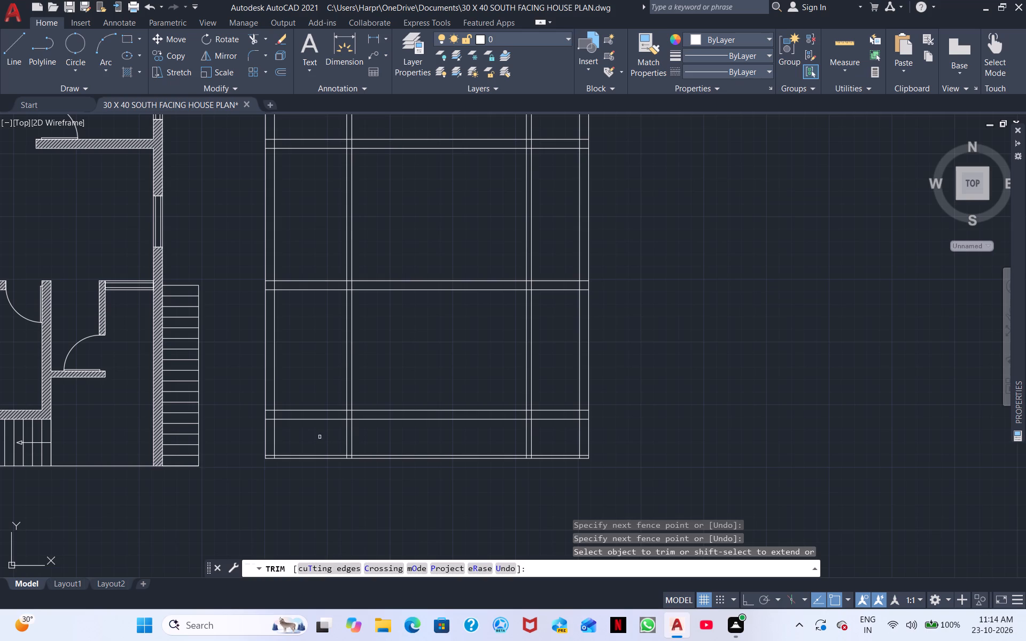
{"action": "left_click_drag", "start_coordinate": [335, 437], "coordinate": [529, 441]}
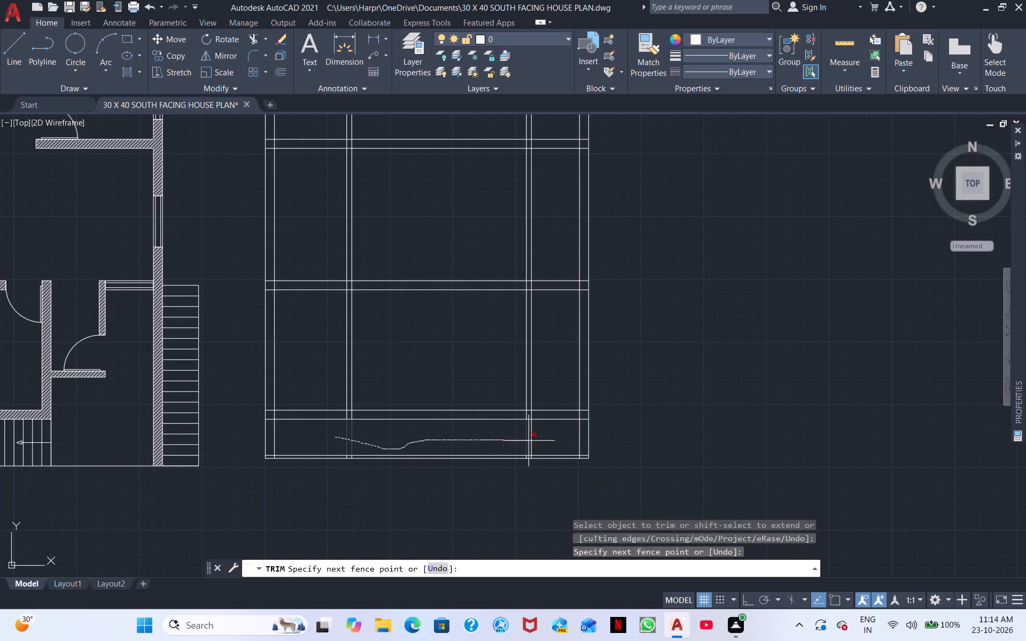
{"action": "left_click_drag", "start_coordinate": [529, 441], "coordinate": [548, 437]}
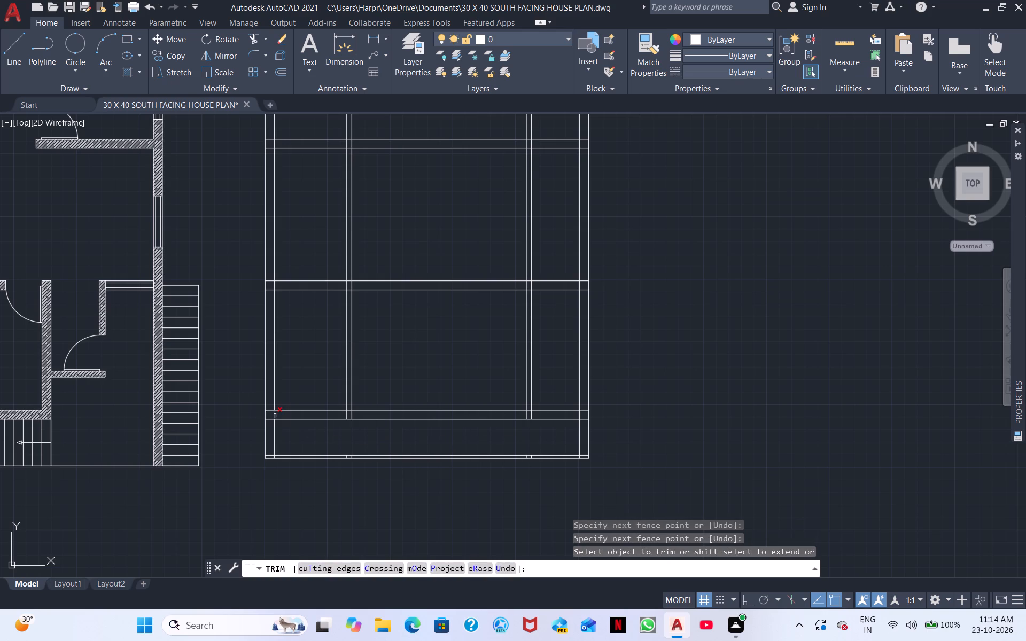
Trim the outermost east and west wall lines between the two faces of the third horizontal wall.
{"action": "left_click", "coordinate": [266, 413]}
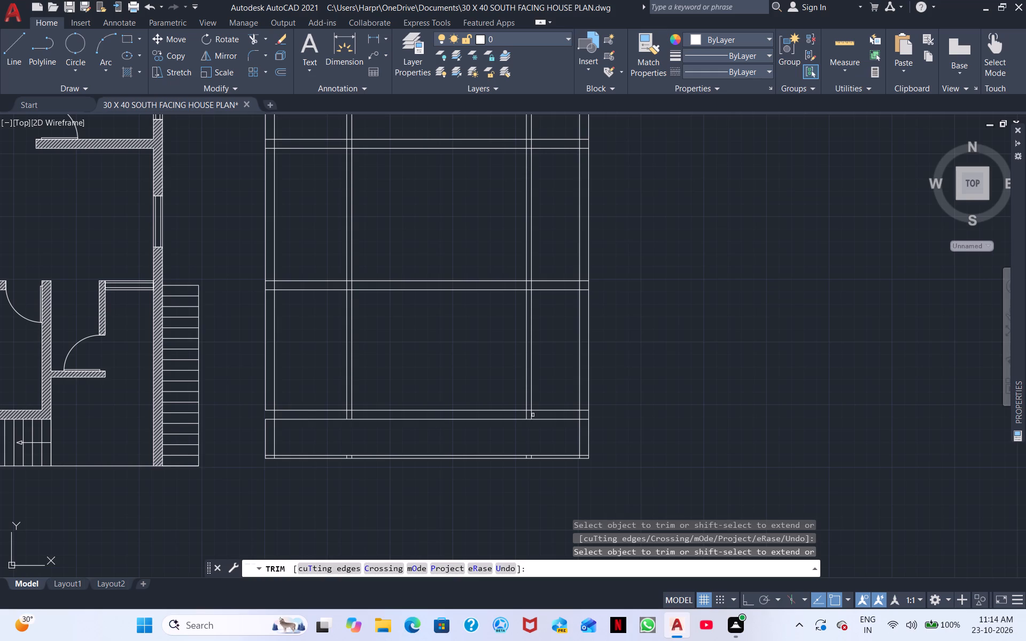
{"action": "left_click", "coordinate": [589, 415]}
{"action": "key", "text": "space"}
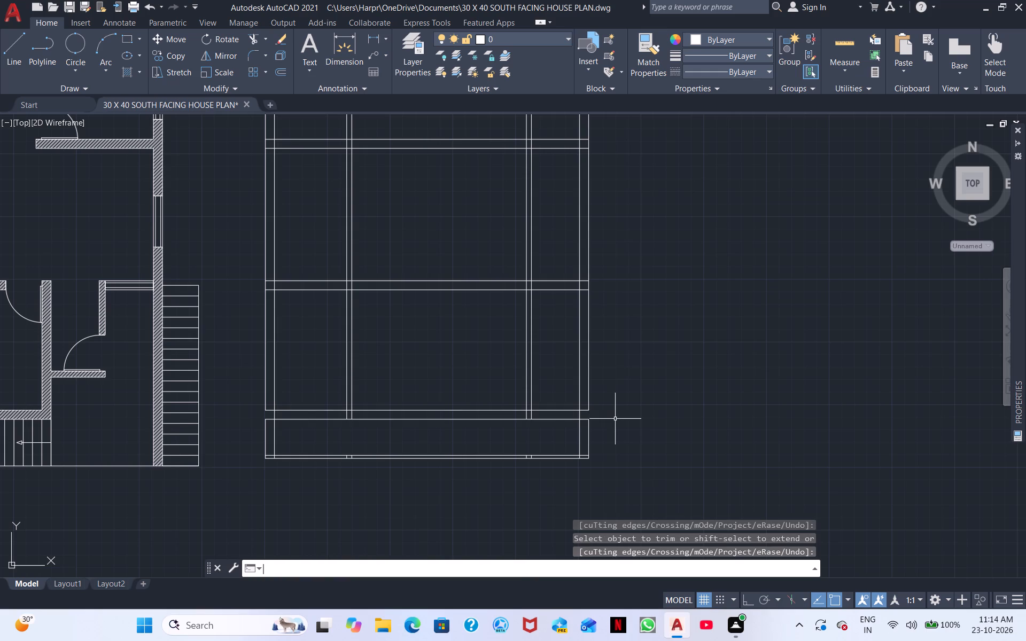
Offset the outer west and east lines of the southern projection 3" inward to form thin side strips.
{"action": "type", "text": "O"}
{"action": "key", "text": "space"}
{"action": "key", "text": "space"}
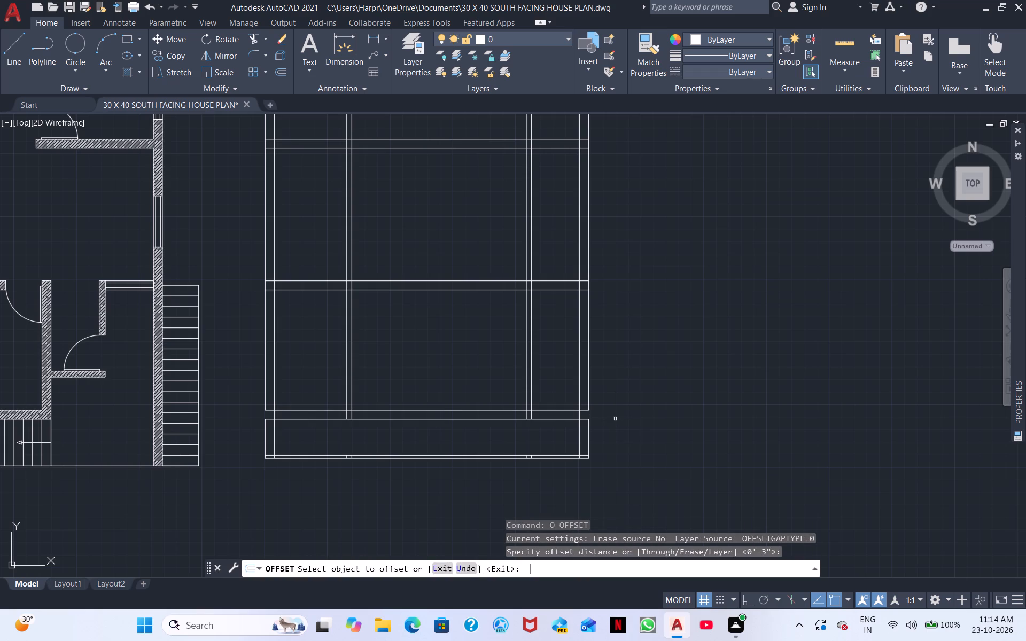
{"action": "scroll", "coordinate": [279, 470], "scroll_direction": "up", "scroll_amount": 3}
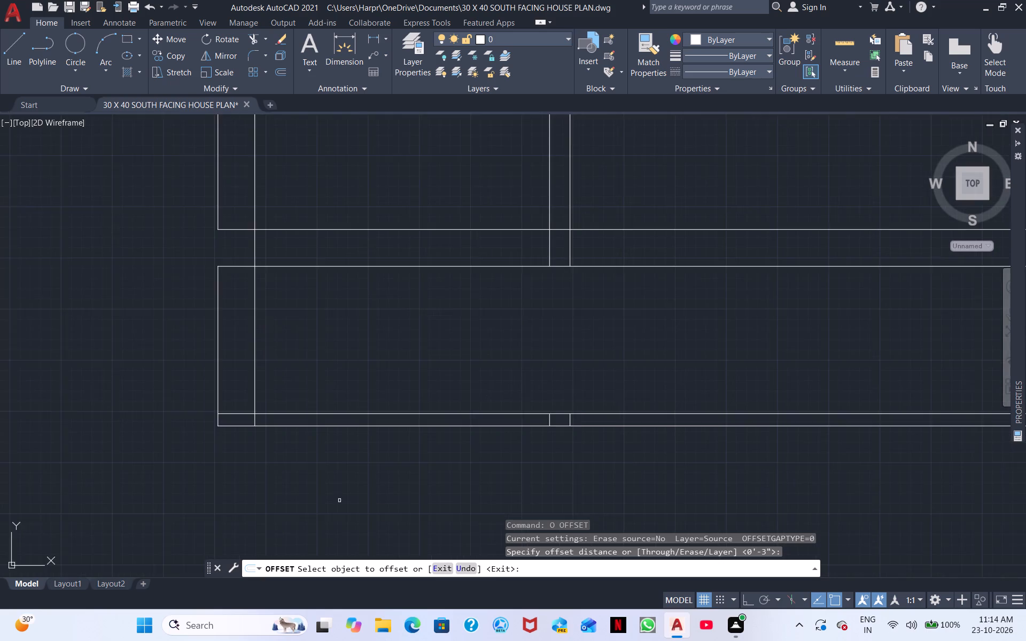
{"action": "middle_click_drag", "start_coordinate": [379, 511], "coordinate": [397, 520]}
{"action": "left_click", "coordinate": [235, 393]}
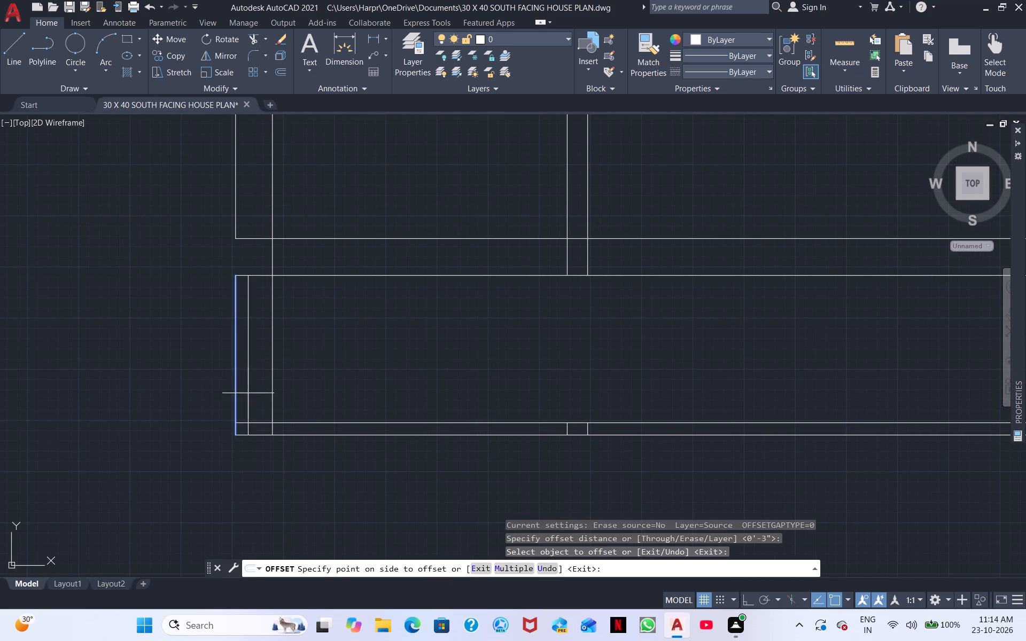
{"action": "left_click", "coordinate": [250, 393]}
{"action": "scroll", "coordinate": [401, 388], "scroll_direction": "down", "scroll_amount": 2}
{"action": "middle_click_drag", "start_coordinate": [565, 382], "coordinate": [207, 407]}
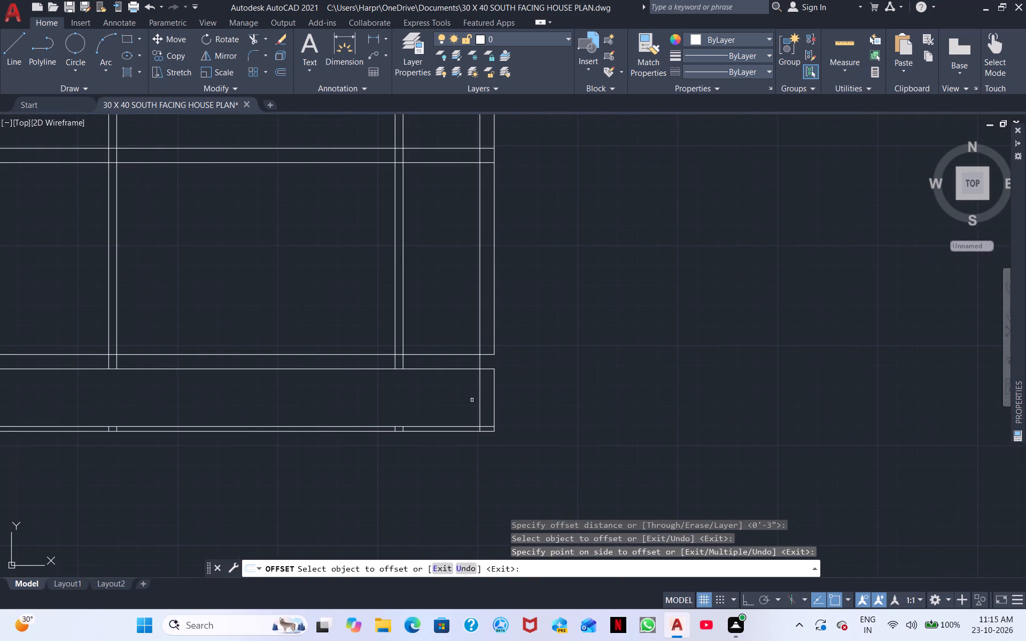
{"action": "left_click", "coordinate": [495, 399]}
{"action": "left_click", "coordinate": [487, 402]}
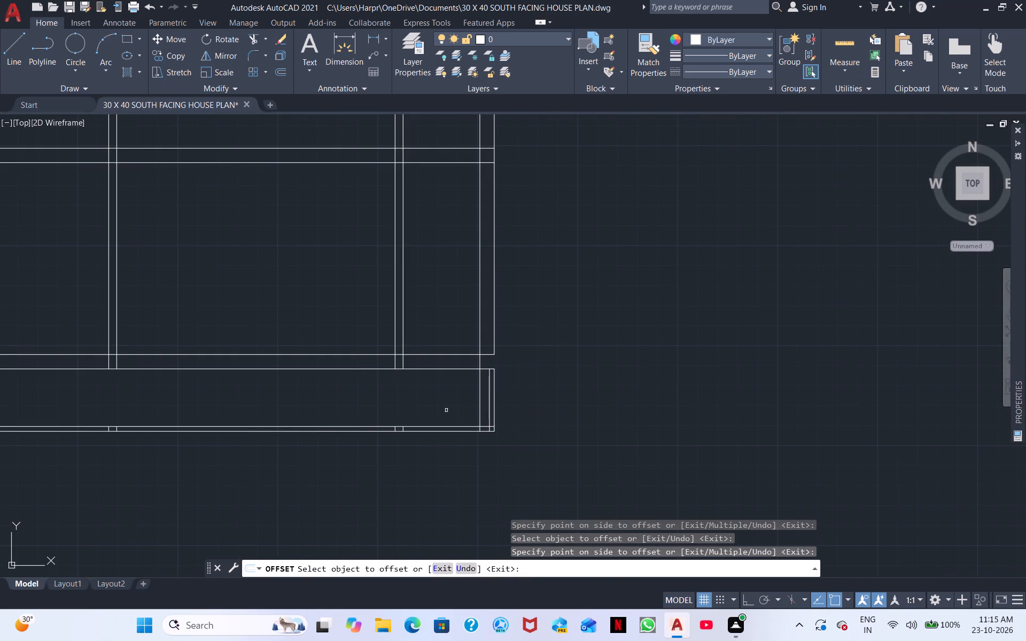
{"action": "middle_click_drag", "start_coordinate": [334, 477], "coordinate": [515, 477]}
{"action": "right_click", "coordinate": [527, 478]}
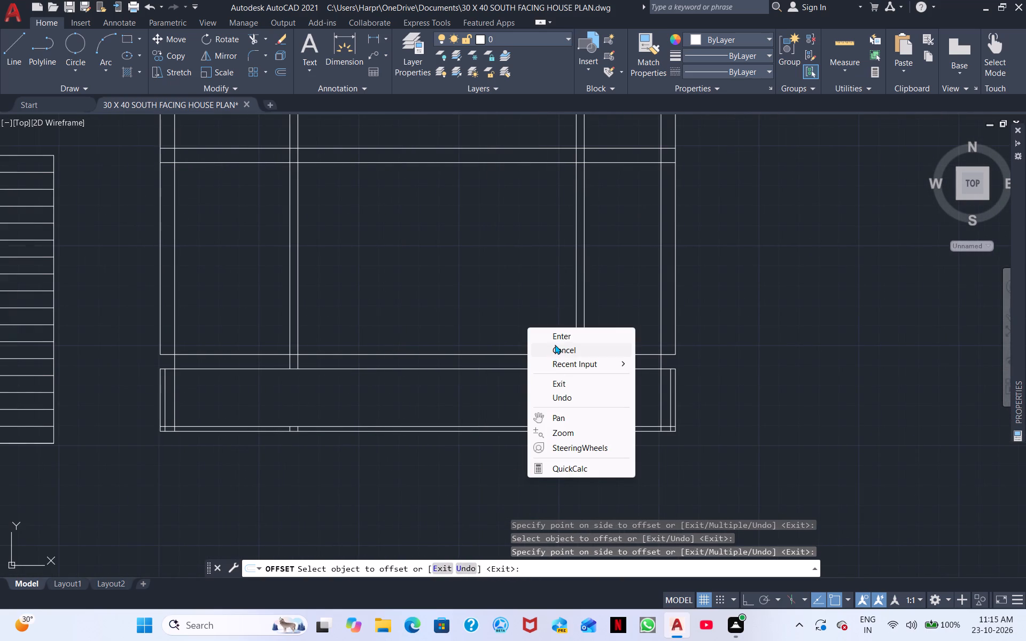
{"action": "left_click", "coordinate": [562, 335]}
Extend the outer west line across the third horizontal wall, and trim the inner west wall line through that wall and the 3' projection space.
{"action": "right_click", "coordinate": [558, 452]}
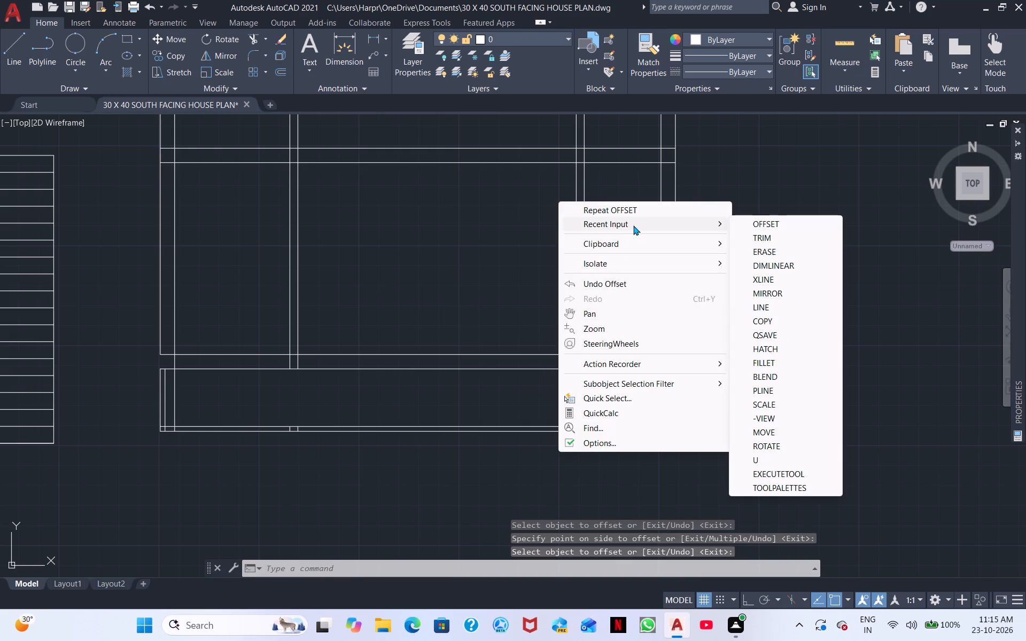
{"action": "left_click", "coordinate": [747, 234]}
{"action": "middle_click_drag", "start_coordinate": [330, 563], "coordinate": [634, 535]}
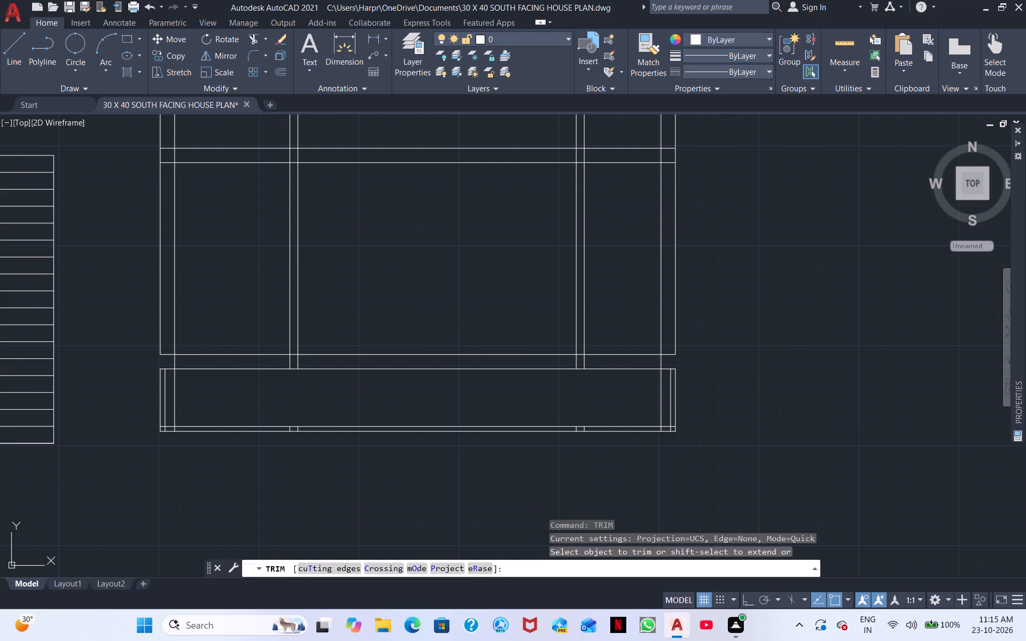
{"action": "middle_click_drag", "start_coordinate": [634, 535], "coordinate": [707, 519]}
{"action": "middle_click_drag", "start_coordinate": [485, 461], "coordinate": [788, 462]}
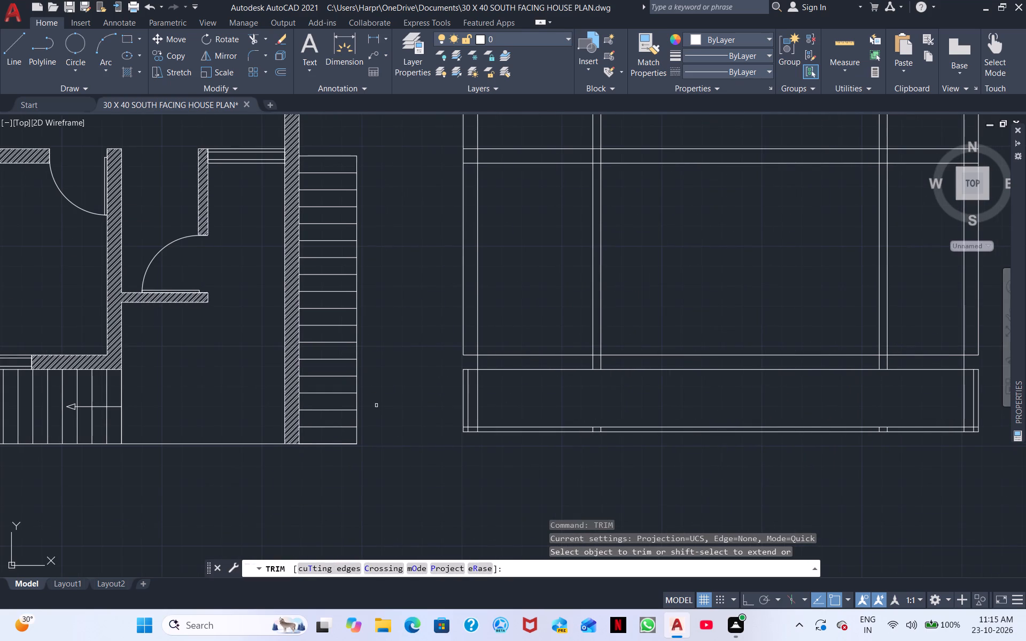
{"action": "left_click", "coordinate": [462, 338], "text": "shift"}
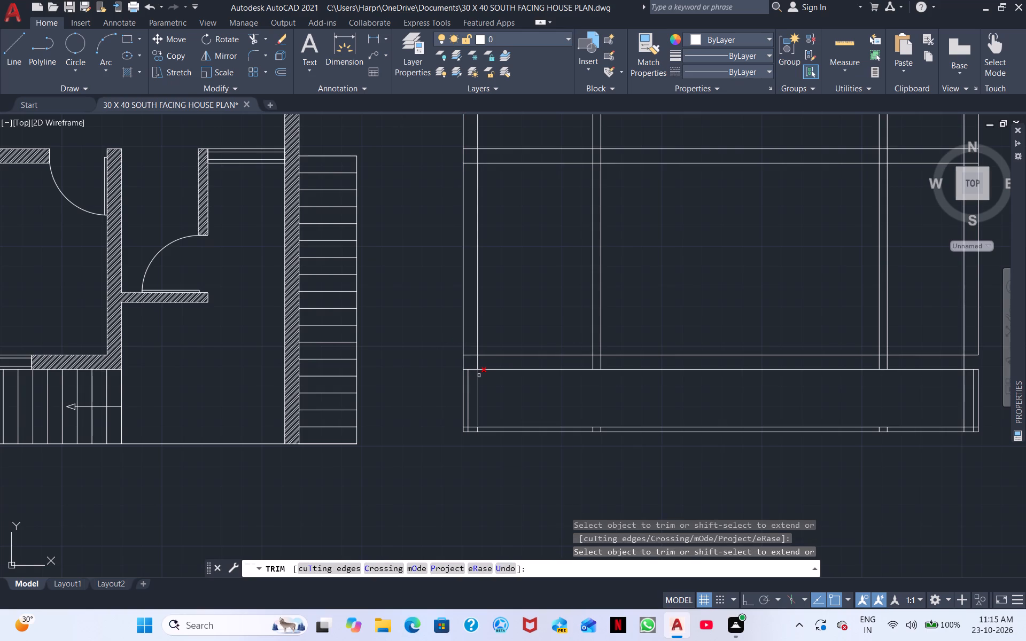
{"action": "left_click", "coordinate": [479, 376]}
{"action": "middle_click_drag", "start_coordinate": [535, 387], "coordinate": [471, 421]}
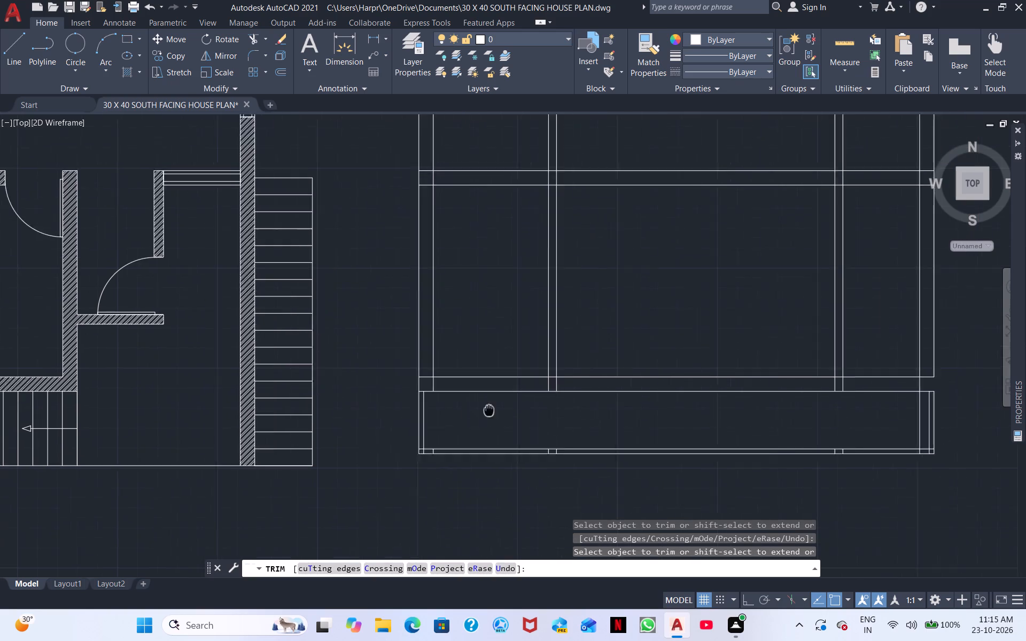
{"action": "middle_click_drag", "start_coordinate": [471, 421], "coordinate": [409, 437]}
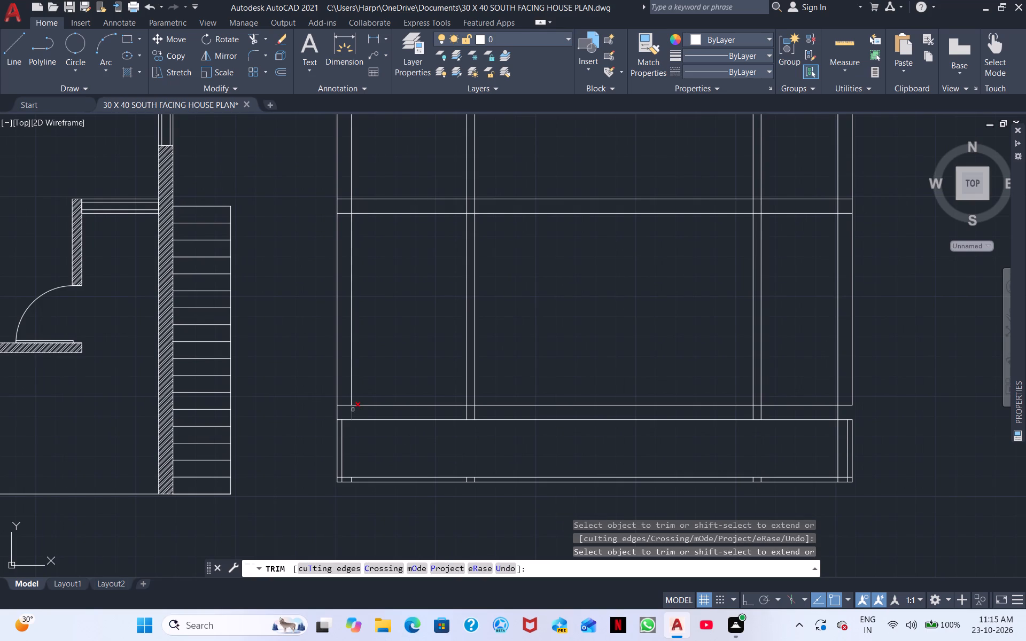
{"action": "left_click", "coordinate": [352, 410]}
Join the outer east line across the third wall, and trim the inner east line through wall and projection plus the north face's east end.
{"action": "middle_click_drag", "start_coordinate": [563, 466], "coordinate": [279, 428]}
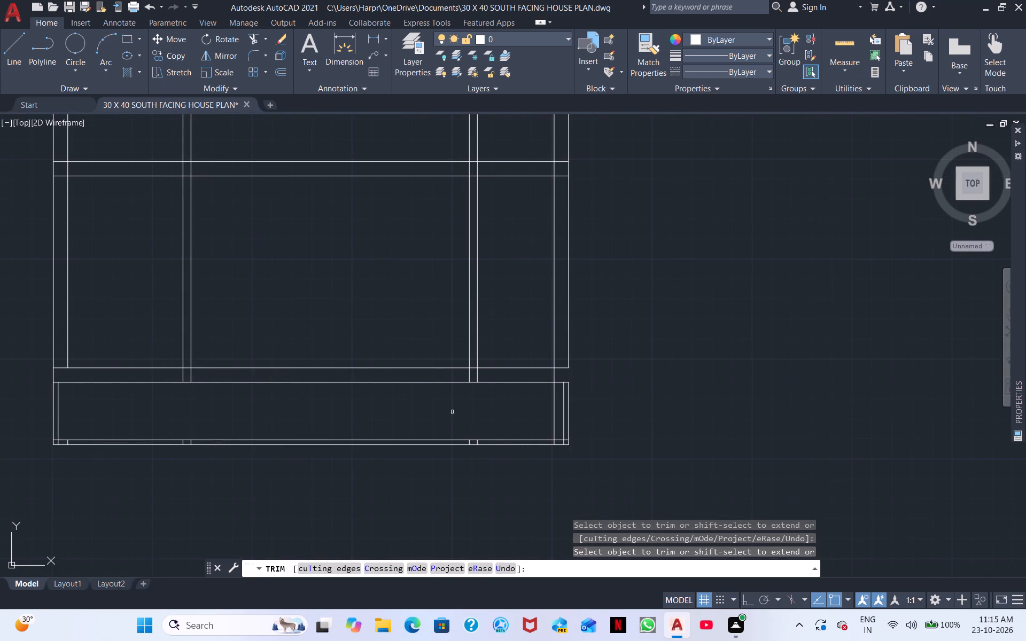
{"action": "left_click", "coordinate": [570, 398], "text": "shift"}
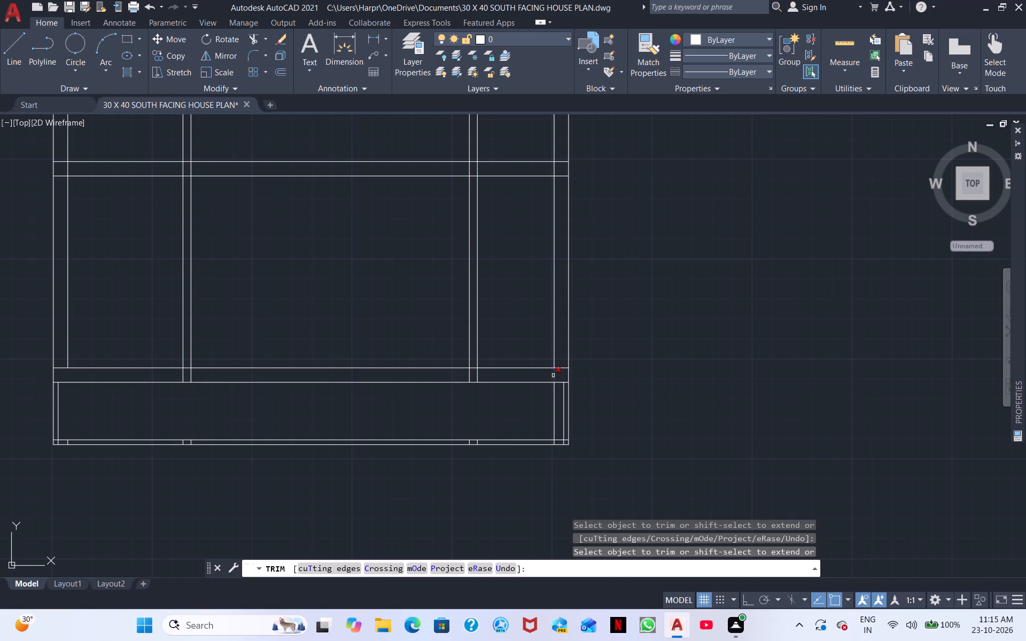
{"action": "left_click", "coordinate": [553, 376]}
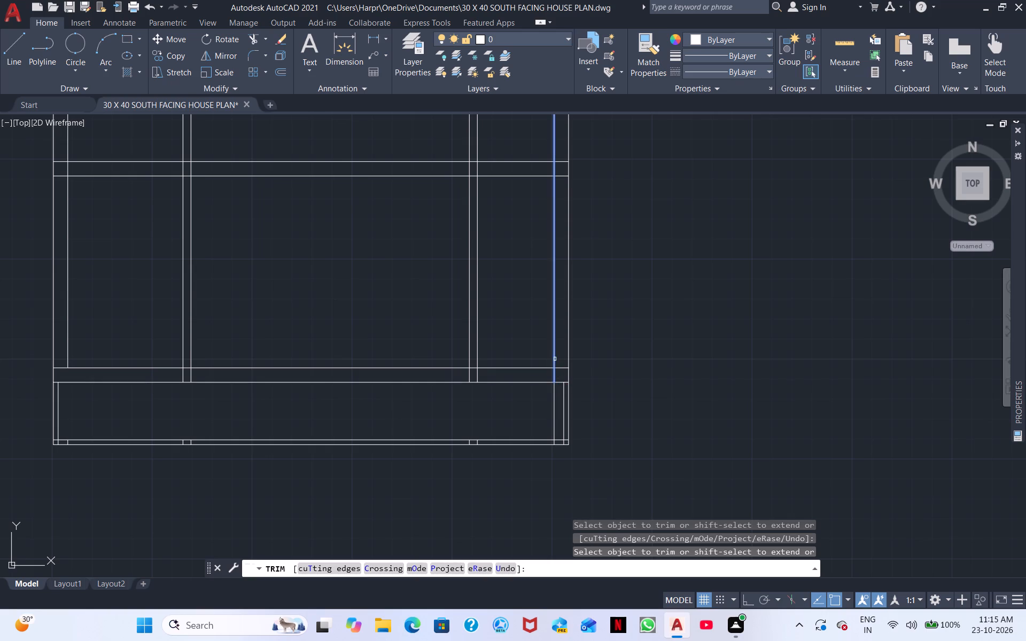
{"action": "left_click", "coordinate": [555, 359], "text": "shift"}
{"action": "left_click", "coordinate": [562, 369]}
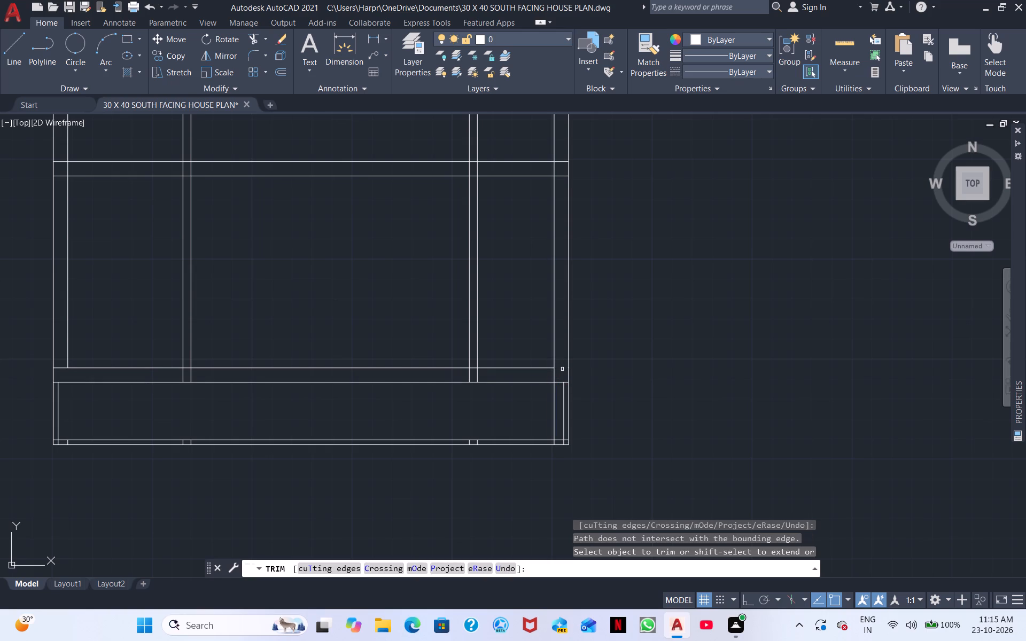
{"action": "left_click", "coordinate": [555, 378]}
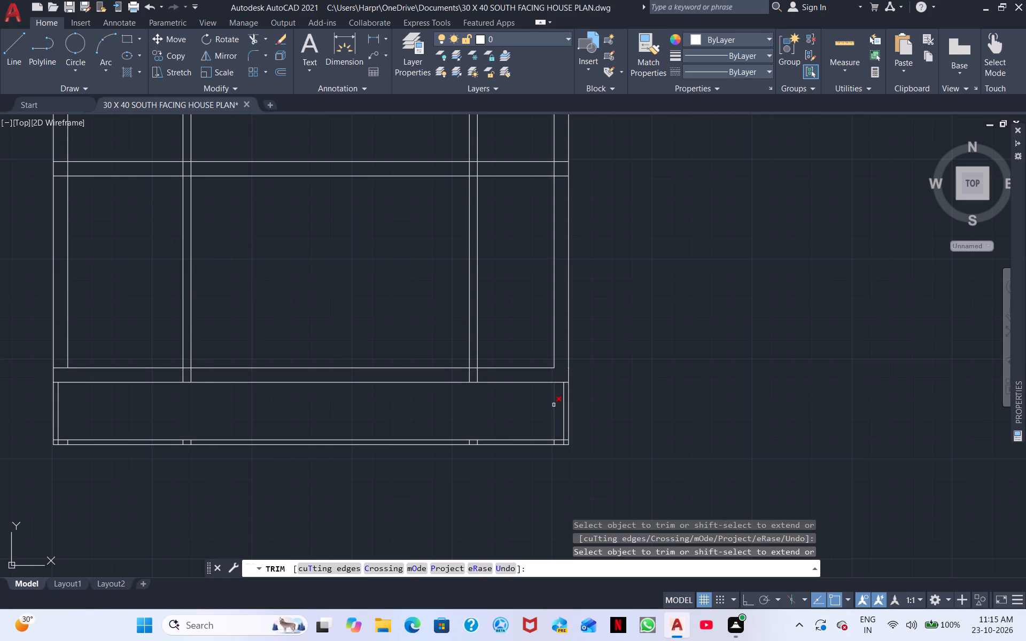
{"action": "left_click", "coordinate": [554, 405]}
Trim the leftover wall and partition line stubs inside the 3" strip along the projection's south edge.
{"action": "scroll", "coordinate": [476, 441], "scroll_direction": "up", "scroll_amount": 2}
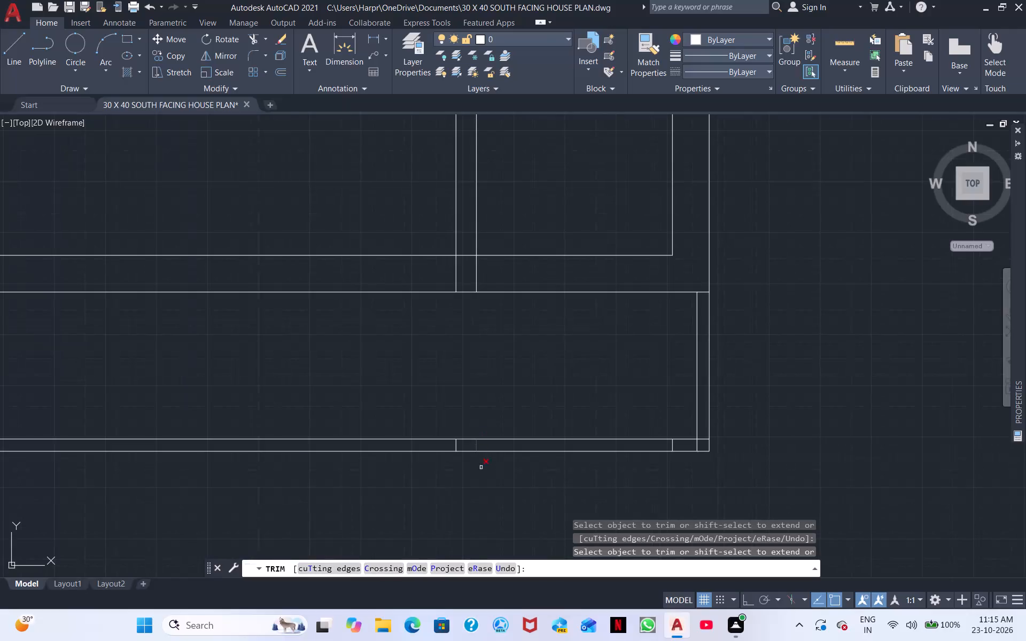
{"action": "left_click", "coordinate": [477, 445]}
{"action": "left_click_drag", "start_coordinate": [458, 445], "coordinate": [443, 442]}
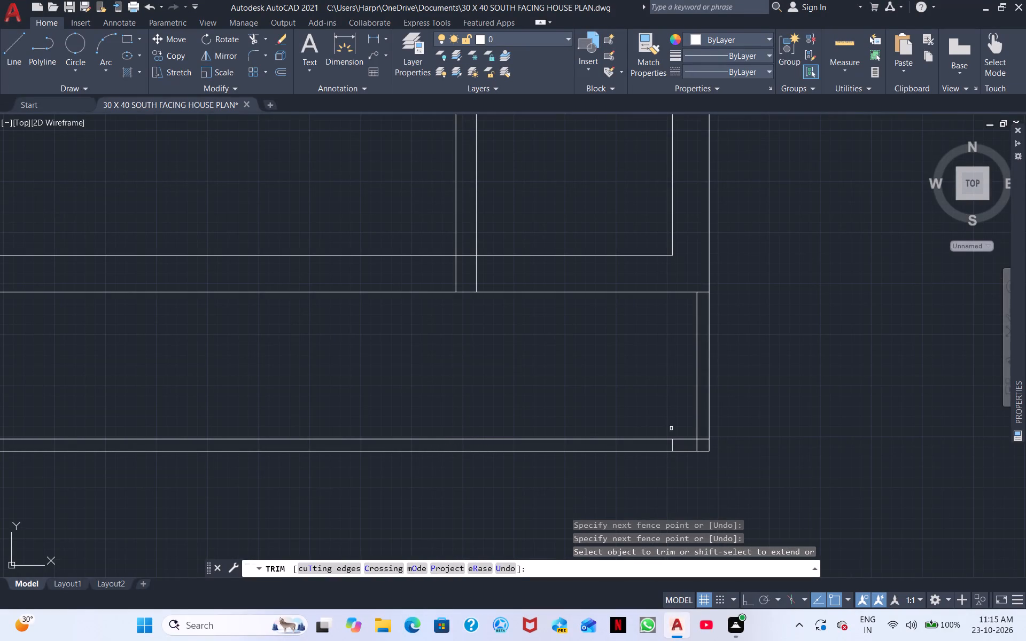
{"action": "left_click", "coordinate": [671, 445]}
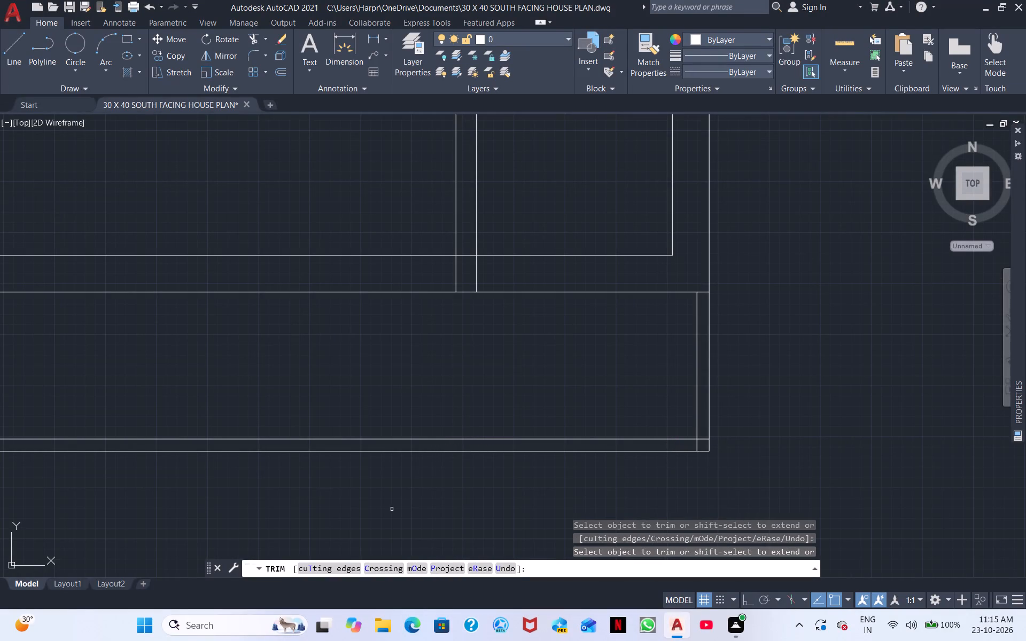
{"action": "middle_click_drag", "start_coordinate": [468, 494], "coordinate": [589, 463]}
{"action": "scroll", "coordinate": [588, 463], "scroll_direction": "down", "scroll_amount": 1}
{"action": "middle_click_drag", "start_coordinate": [292, 458], "coordinate": [620, 458]}
{"action": "scroll", "coordinate": [198, 472], "scroll_direction": "up", "scroll_amount": 2}
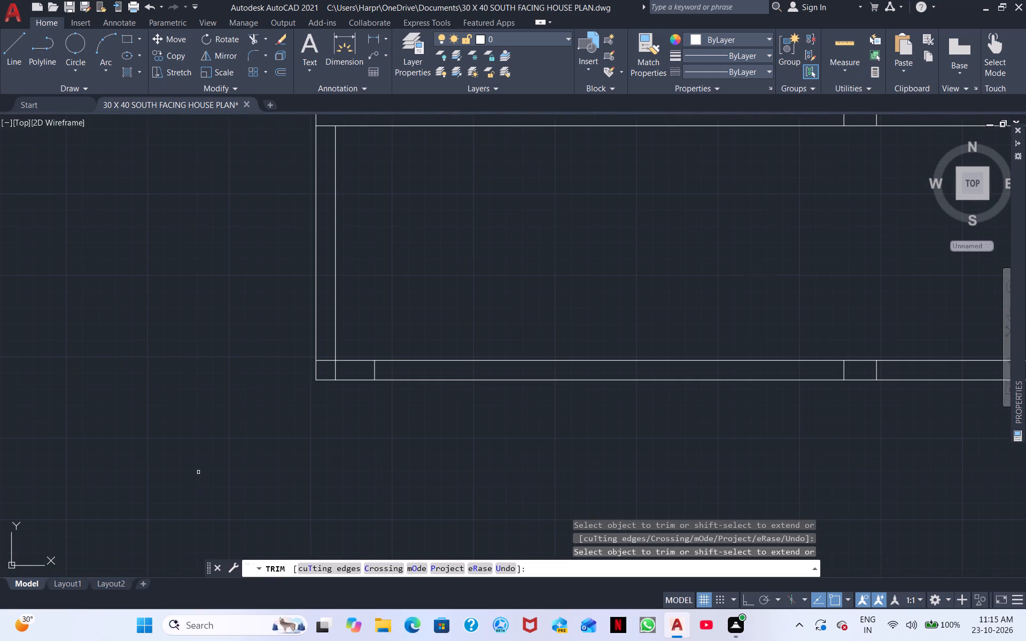
{"action": "left_click", "coordinate": [373, 373]}
{"action": "middle_click_drag", "start_coordinate": [446, 443], "coordinate": [192, 601]}
{"action": "middle_click_drag", "start_coordinate": [475, 464], "coordinate": [373, 356]}
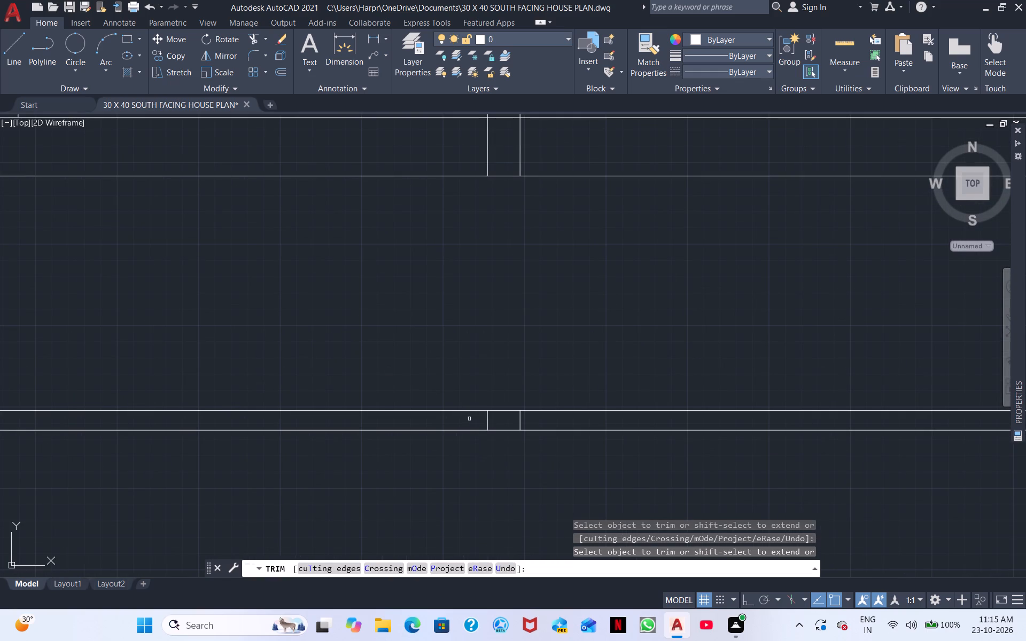
{"action": "left_click", "coordinate": [488, 419]}
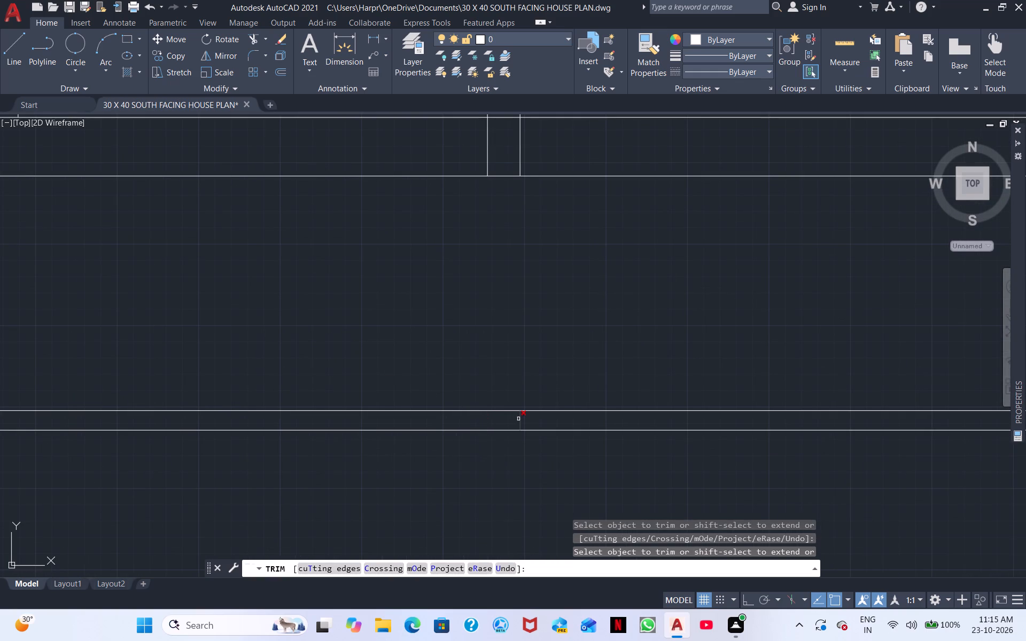
{"action": "left_click", "coordinate": [518, 419]}
{"action": "scroll", "coordinate": [394, 363], "scroll_direction": "down", "scroll_amount": 4}
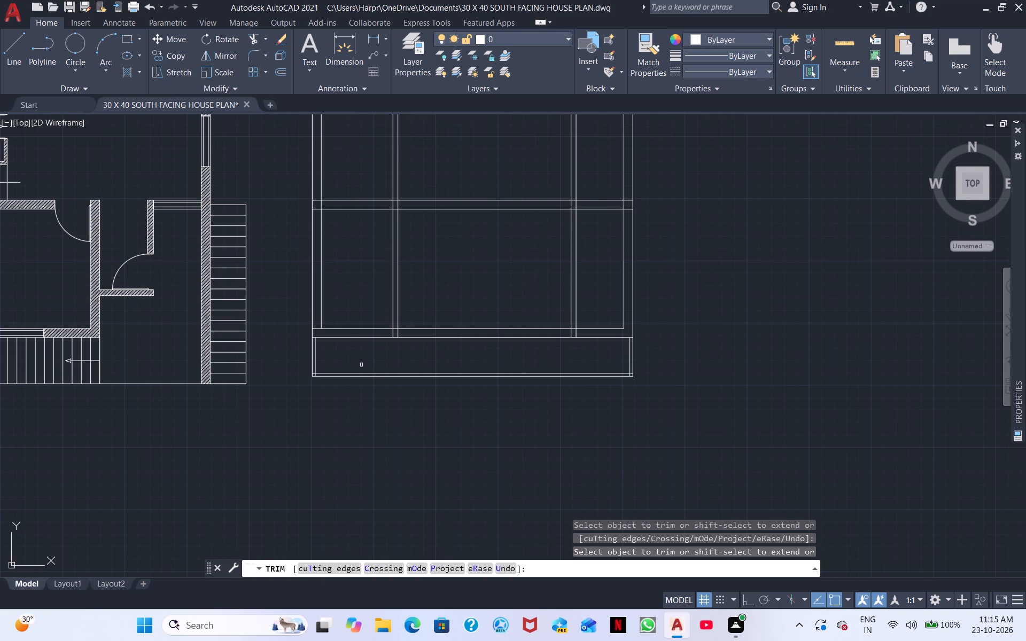
{"action": "scroll", "coordinate": [361, 365], "scroll_direction": "up", "scroll_amount": 2}
{"action": "scroll", "coordinate": [370, 350], "scroll_direction": "down", "scroll_amount": 1}
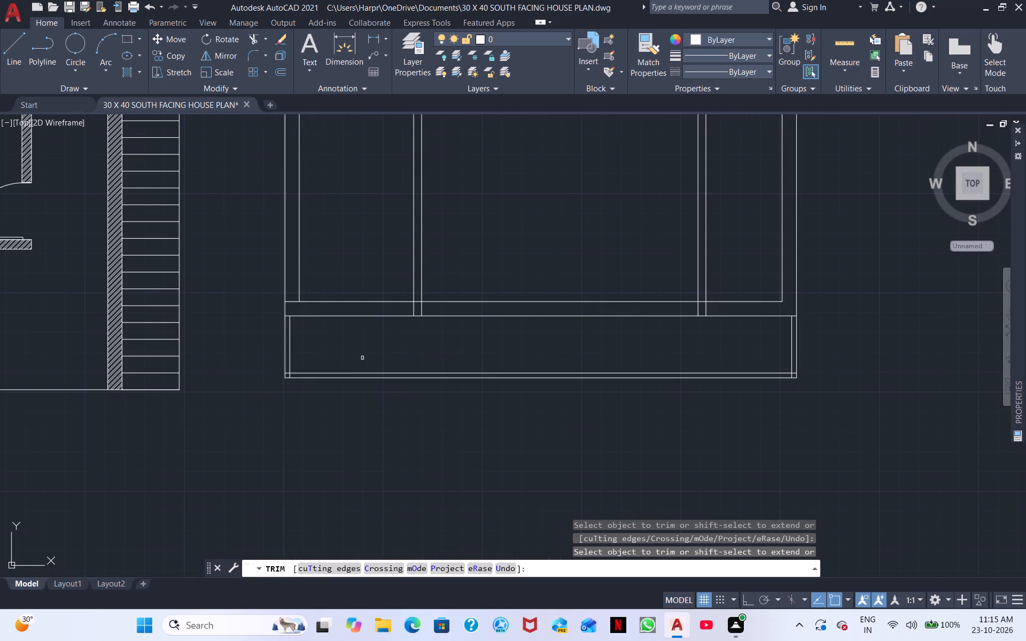
Trim the inner west wall line between the faces of the horizontal wall just north of the third one.
{"action": "middle_click_drag", "start_coordinate": [390, 284], "coordinate": [411, 568]}
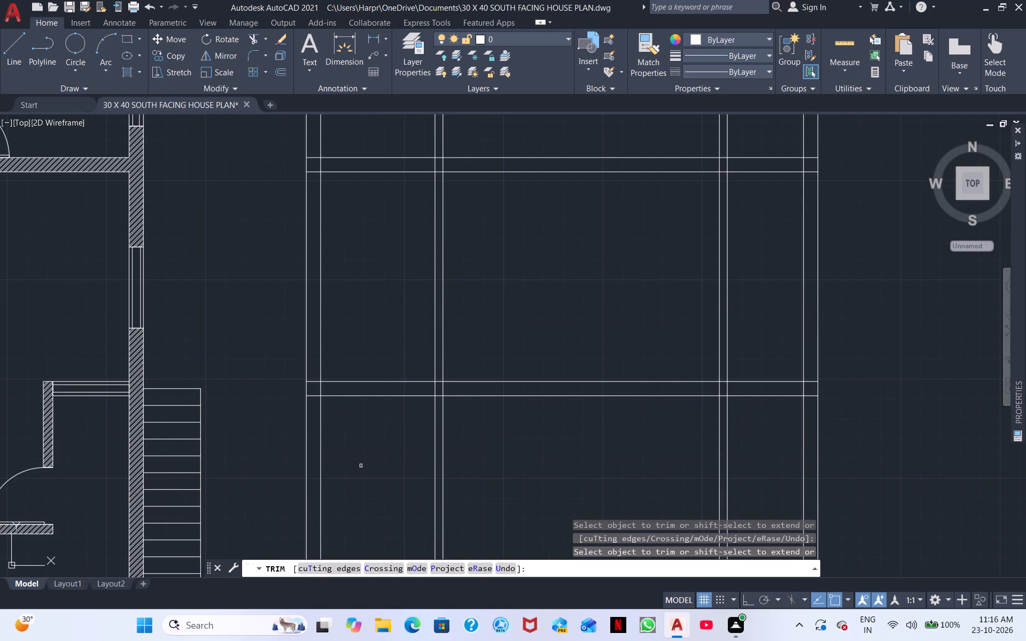
{"action": "left_click", "coordinate": [321, 389]}
Trim away both west partition lines in the southernmost row of rooms, including their stubs within the third horizontal wall.
{"action": "middle_click_drag", "start_coordinate": [369, 358], "coordinate": [269, 96]}
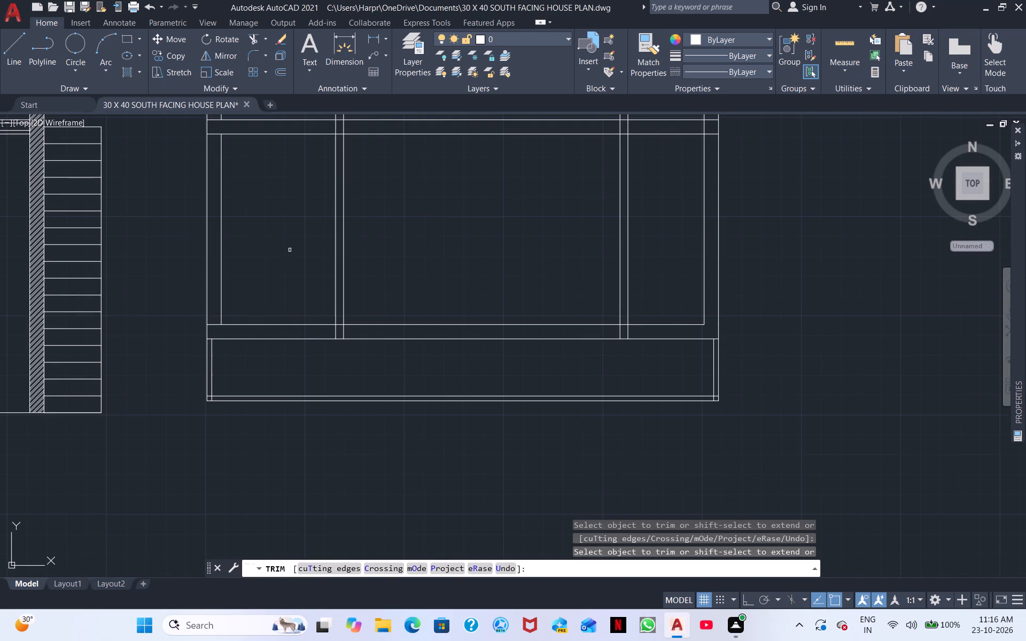
{"action": "left_click_drag", "start_coordinate": [319, 204], "coordinate": [376, 209]}
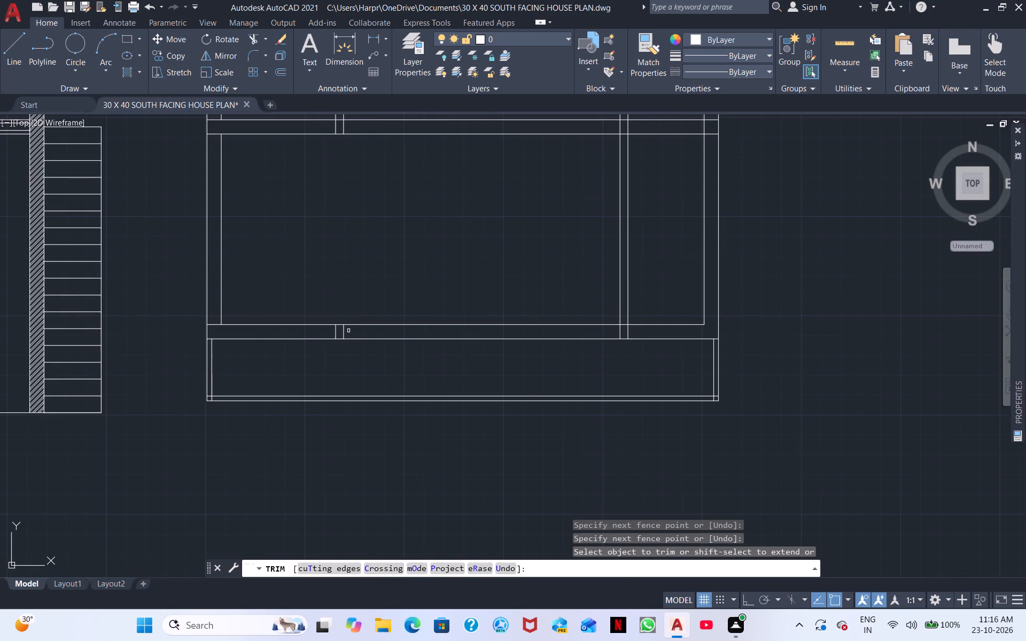
{"action": "left_click", "coordinate": [346, 330]}
{"action": "left_click", "coordinate": [331, 333]}
Extend the southern segment of the inner west wall line to the south face of the third horizontal wall.
{"action": "left_click", "coordinate": [220, 308], "text": "shift"}
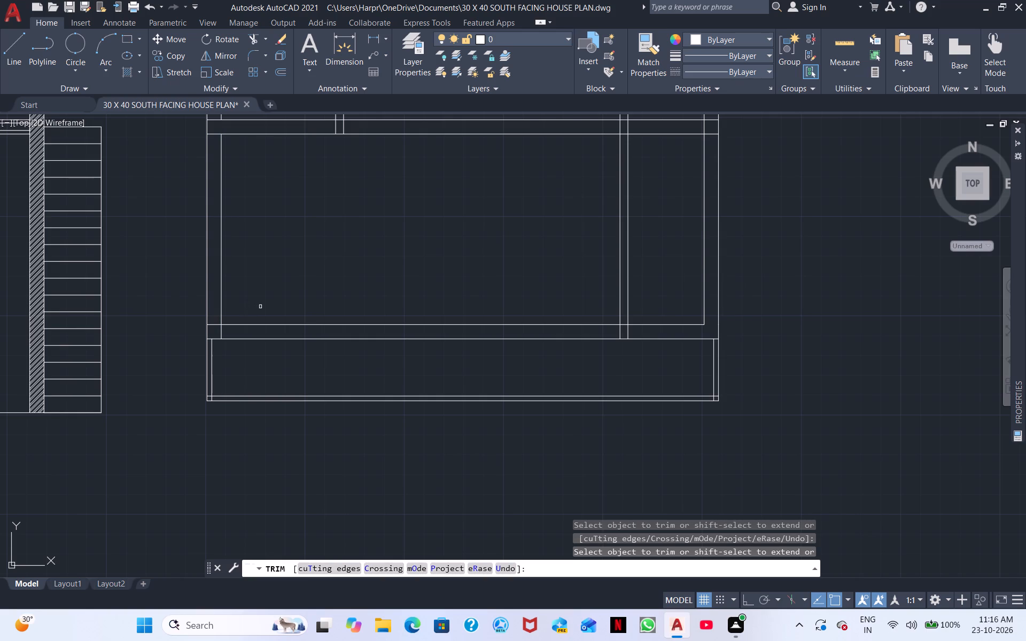
{"action": "key", "text": "Escape"}
Offset the inner west wall line of the southernmost row 17'6" to the east.
{"action": "type", "text": "O"}
{"action": "key", "text": "space"}
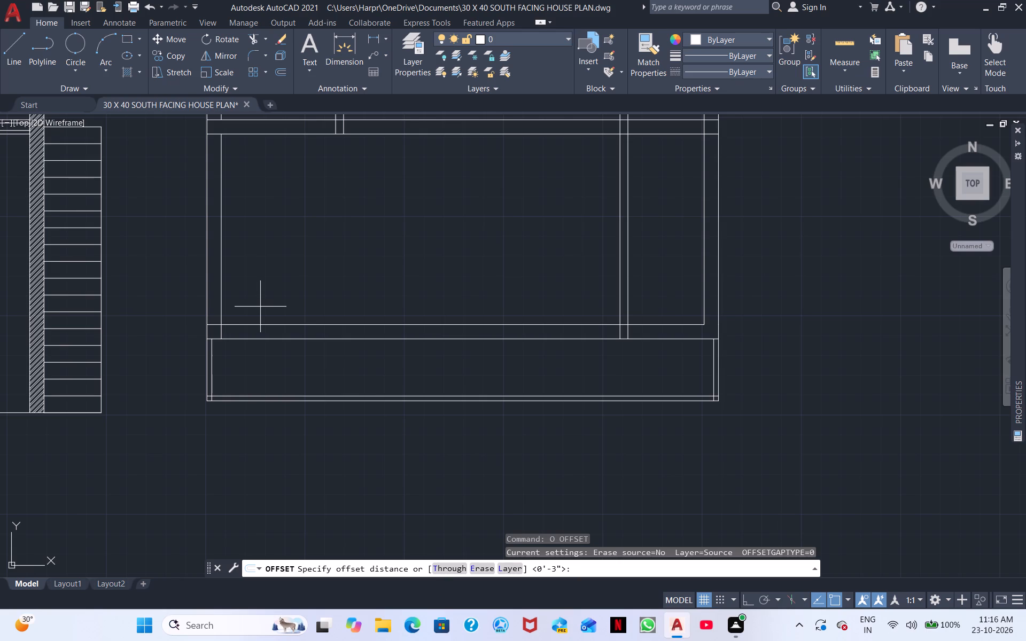
{"action": "type", "text": "17'6\""}
{"action": "key", "text": "space"}
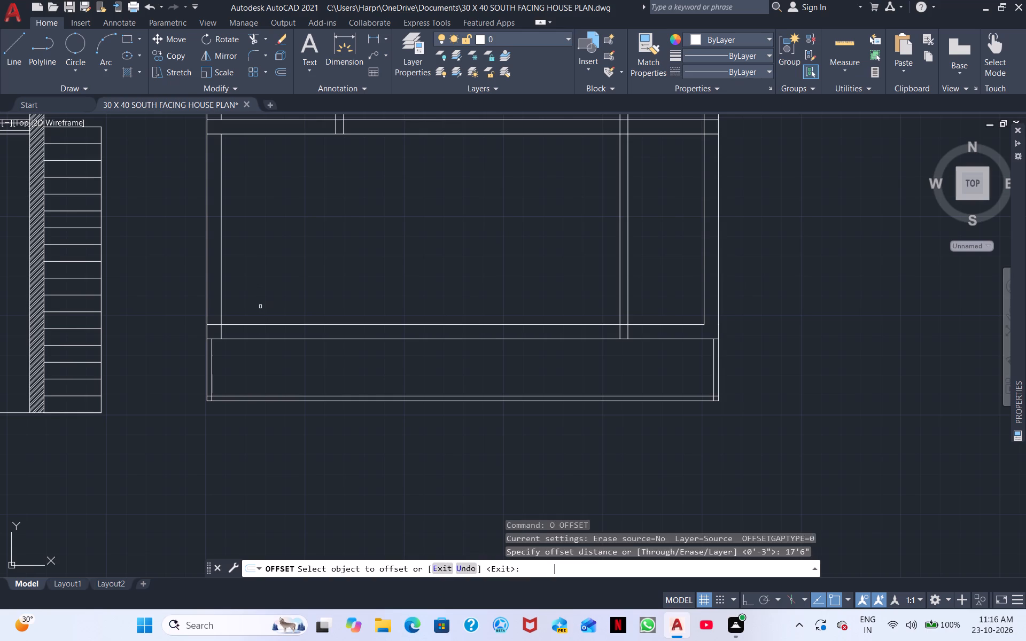
{"action": "left_click", "coordinate": [221, 277]}
{"action": "left_click", "coordinate": [346, 256]}
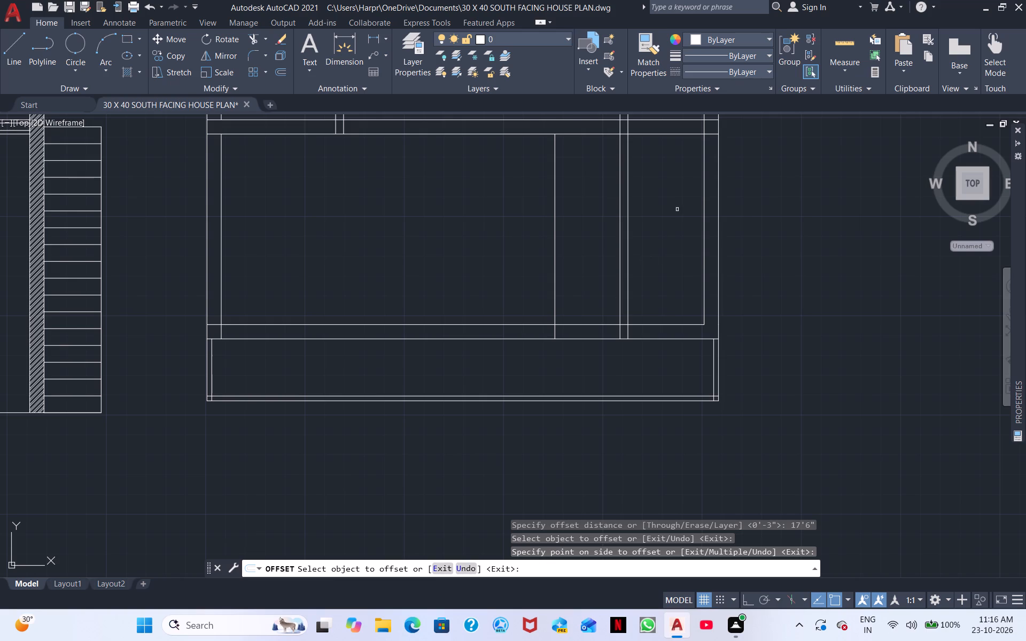
{"action": "middle_click_drag", "start_coordinate": [674, 226], "coordinate": [538, 331]}
{"action": "right_click", "coordinate": [532, 322]}
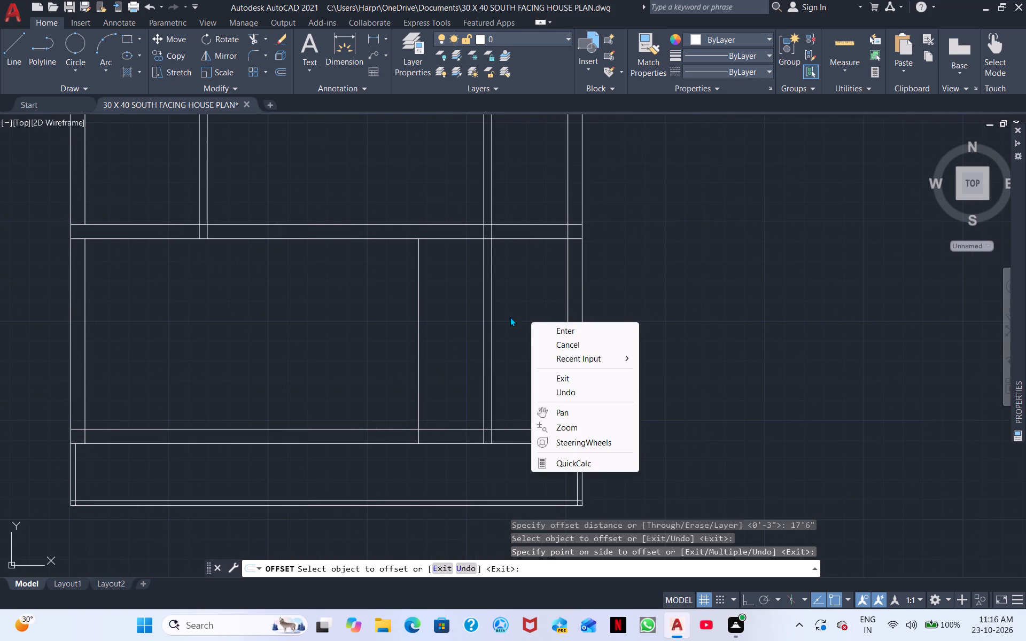
{"action": "left_click", "coordinate": [575, 334]}
Extend the new 17'6" offset line north to the north face of the third horizontal wall.
{"action": "right_click", "coordinate": [637, 338]}
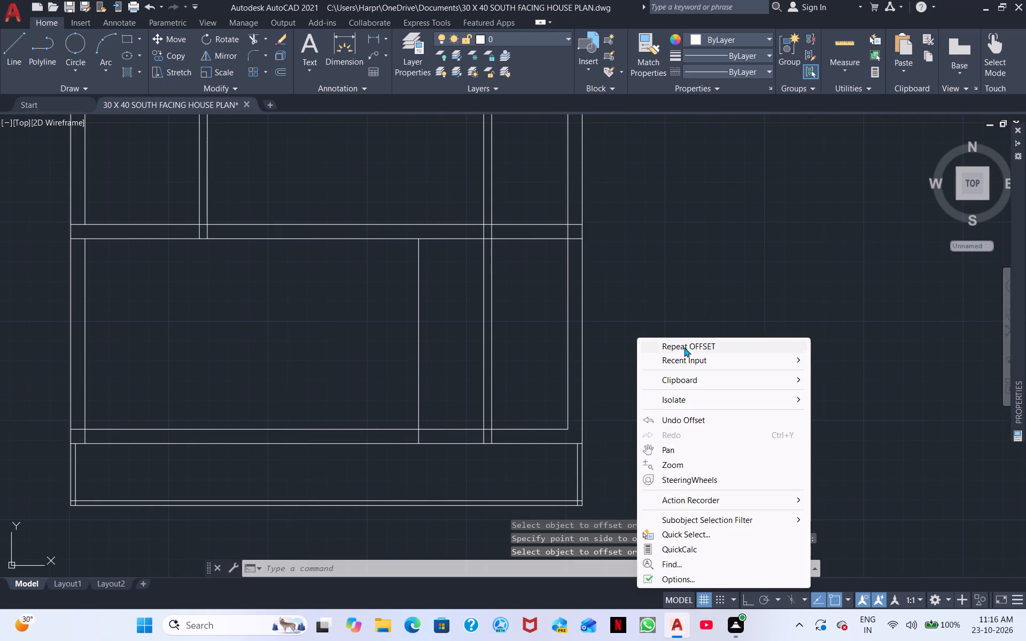
{"action": "left_click", "coordinate": [686, 357]}
{"action": "left_click", "coordinate": [849, 377]}
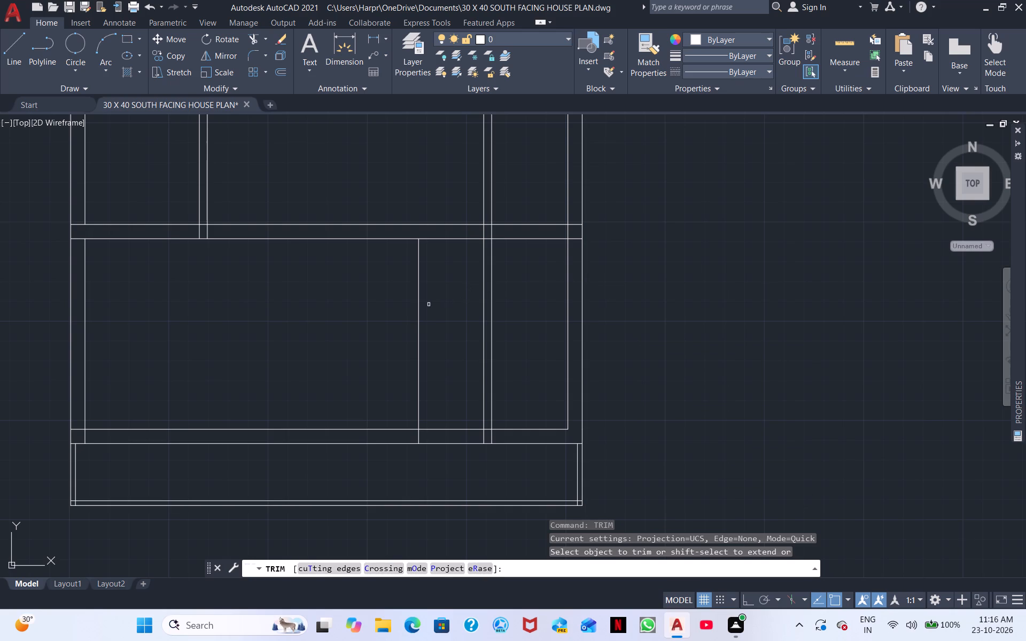
{"action": "left_click", "coordinate": [419, 257], "text": "shift"}
Trim away both old east partition lines in the southernmost row, including their stubs within the third horizontal wall and the south wall.
{"action": "left_click_drag", "start_coordinate": [469, 273], "coordinate": [530, 282]}
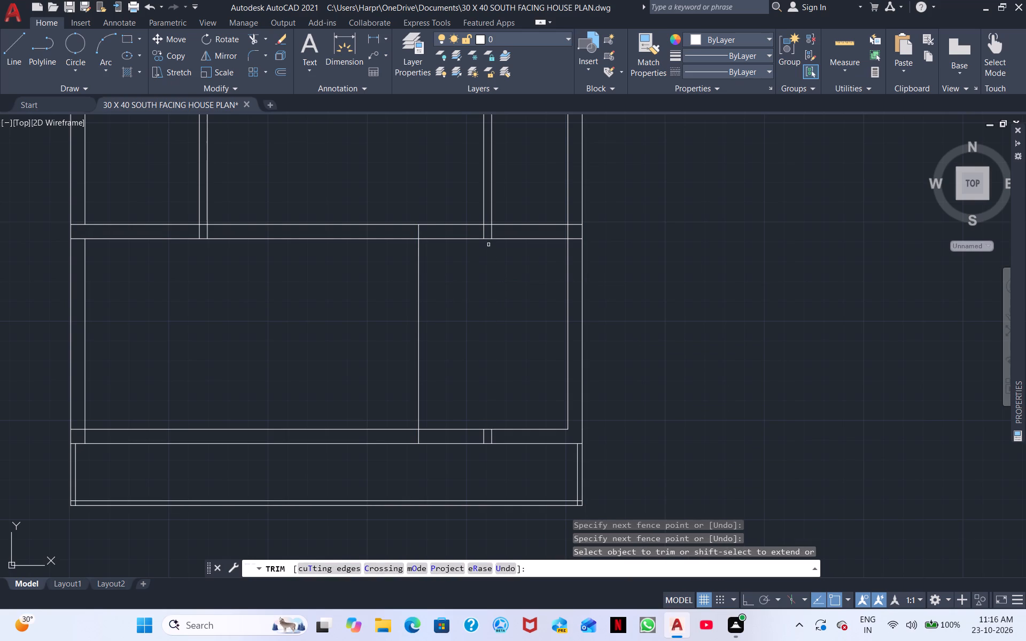
{"action": "left_click_drag", "start_coordinate": [473, 230], "coordinate": [498, 229]}
{"action": "left_click", "coordinate": [485, 436]}
{"action": "left_click", "coordinate": [492, 435]}
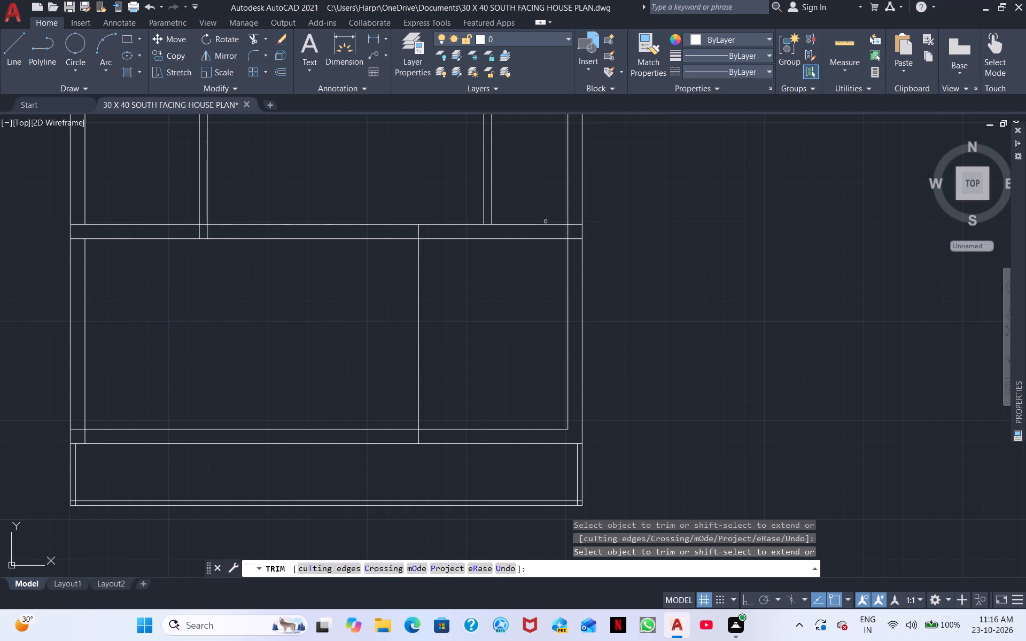
Trim the inner east wall line between the faces of the third horizontal wall.
{"action": "left_click", "coordinate": [570, 231]}
{"action": "key", "text": "Escape"}
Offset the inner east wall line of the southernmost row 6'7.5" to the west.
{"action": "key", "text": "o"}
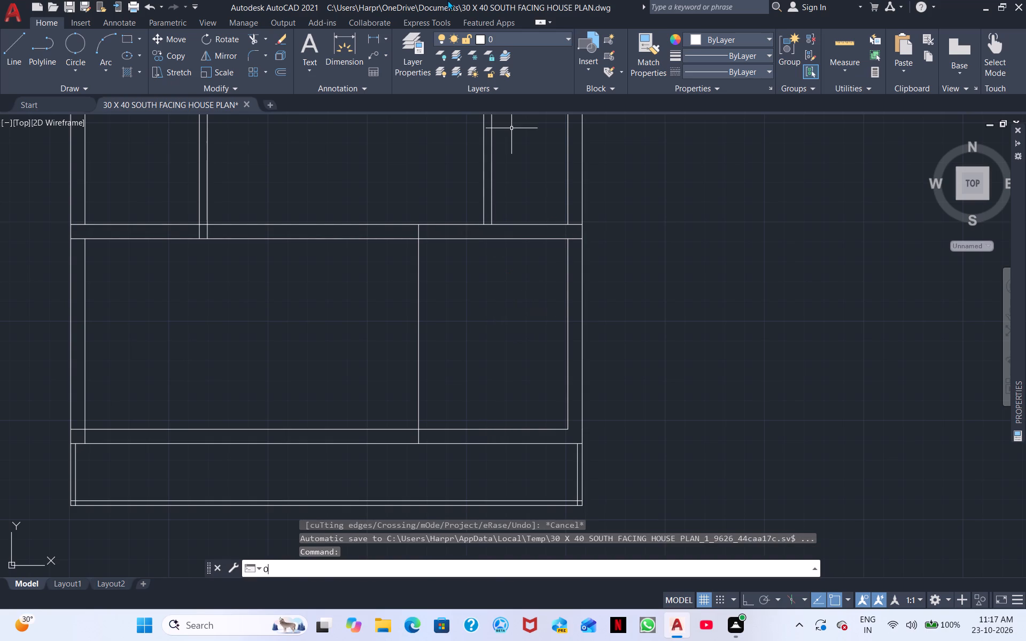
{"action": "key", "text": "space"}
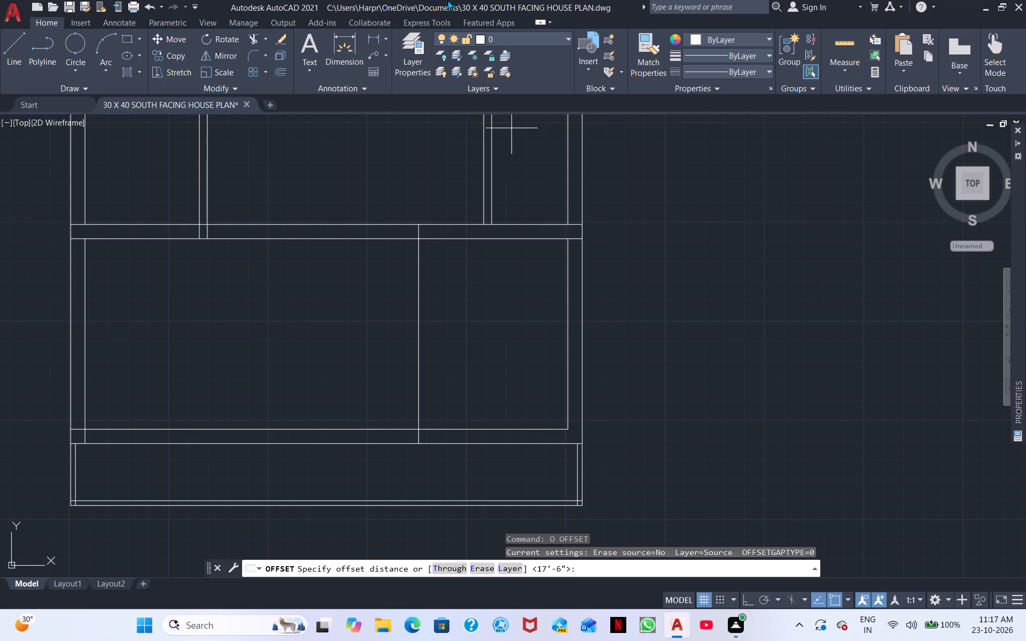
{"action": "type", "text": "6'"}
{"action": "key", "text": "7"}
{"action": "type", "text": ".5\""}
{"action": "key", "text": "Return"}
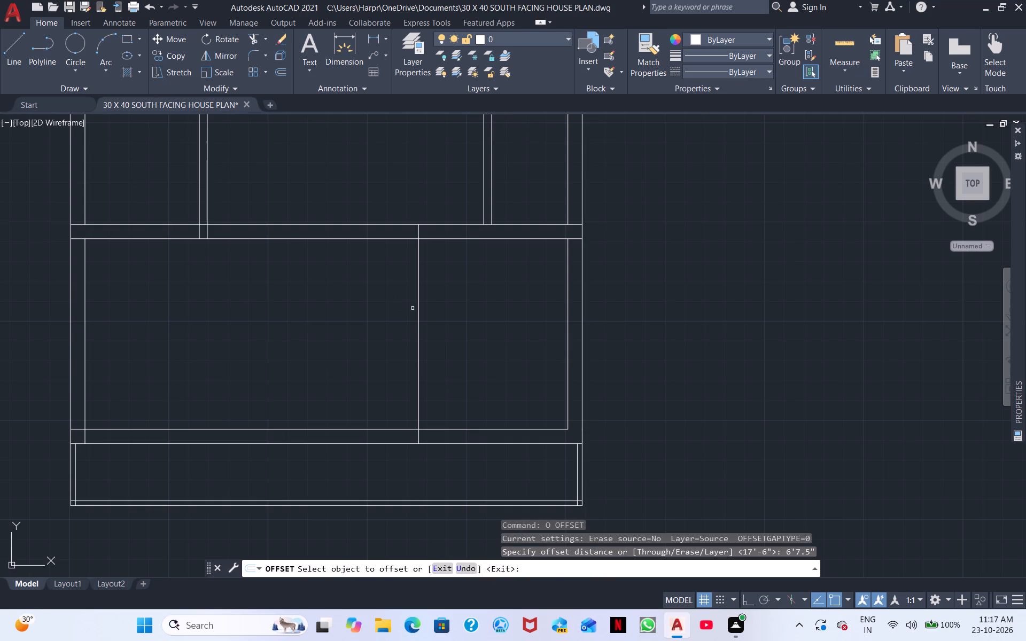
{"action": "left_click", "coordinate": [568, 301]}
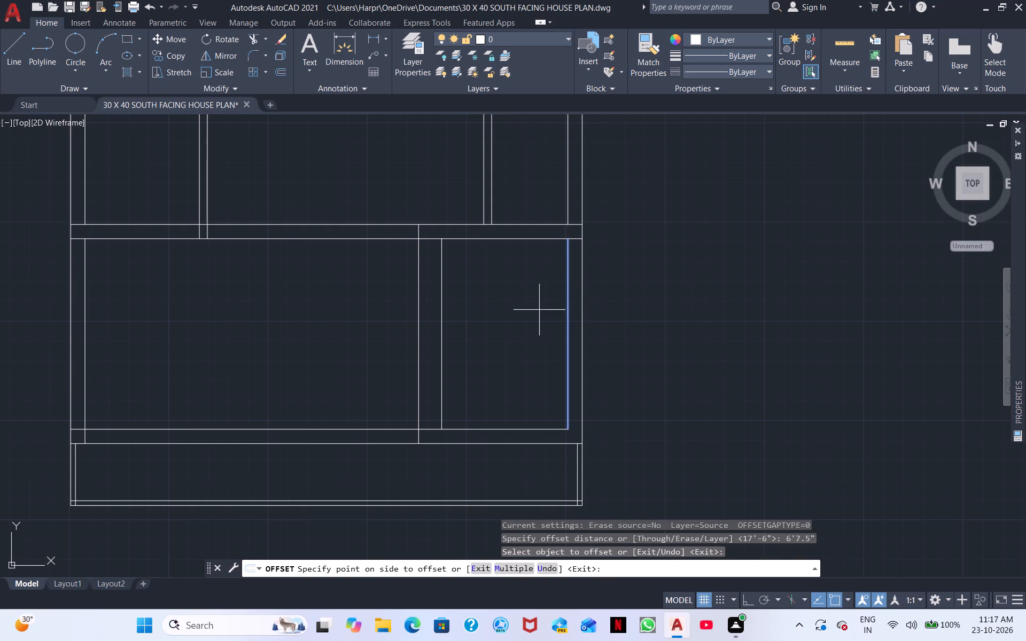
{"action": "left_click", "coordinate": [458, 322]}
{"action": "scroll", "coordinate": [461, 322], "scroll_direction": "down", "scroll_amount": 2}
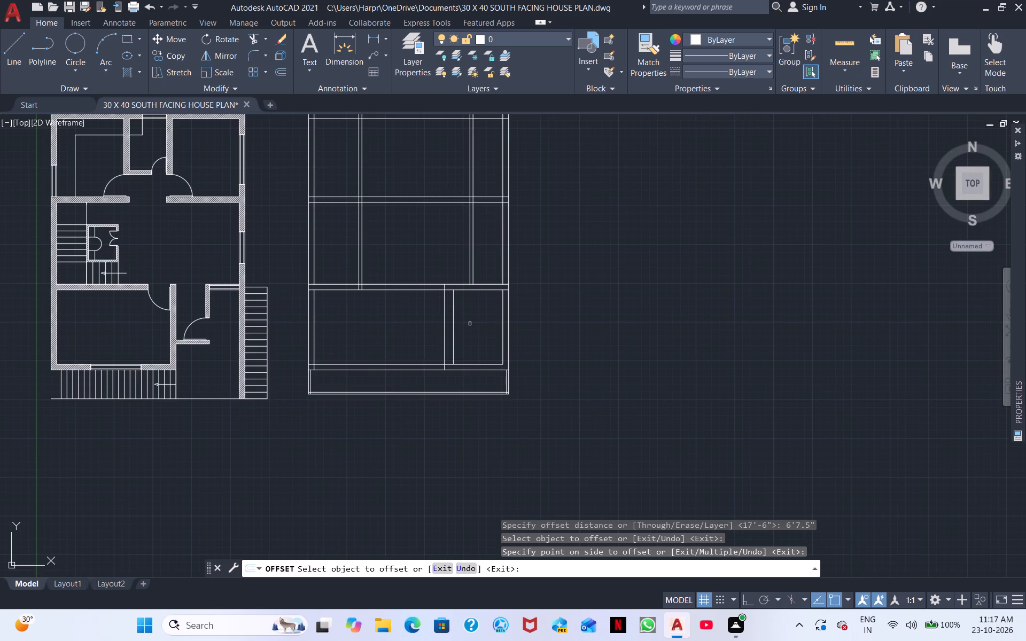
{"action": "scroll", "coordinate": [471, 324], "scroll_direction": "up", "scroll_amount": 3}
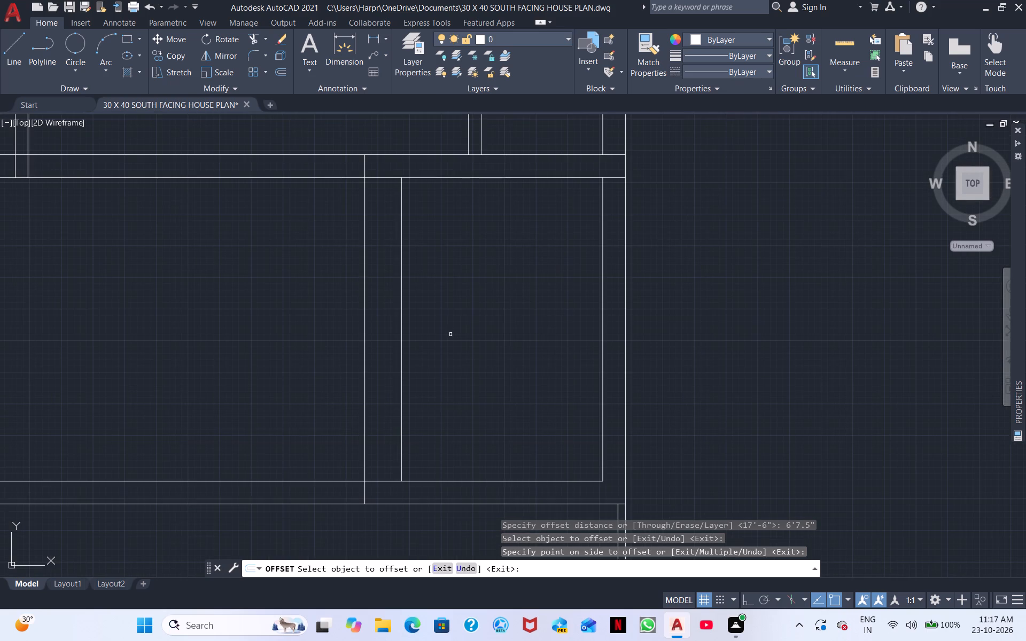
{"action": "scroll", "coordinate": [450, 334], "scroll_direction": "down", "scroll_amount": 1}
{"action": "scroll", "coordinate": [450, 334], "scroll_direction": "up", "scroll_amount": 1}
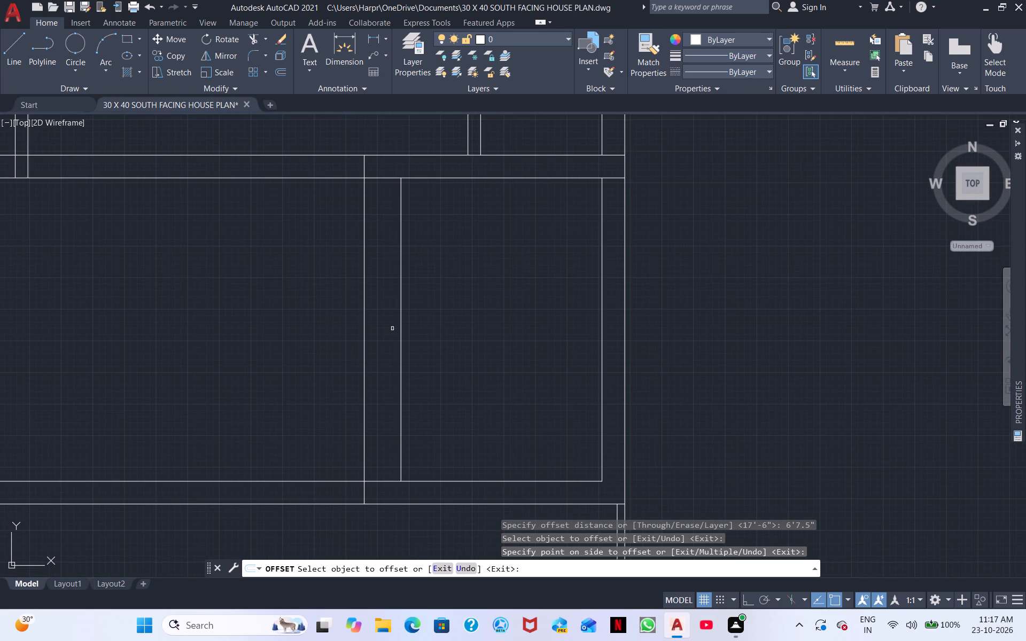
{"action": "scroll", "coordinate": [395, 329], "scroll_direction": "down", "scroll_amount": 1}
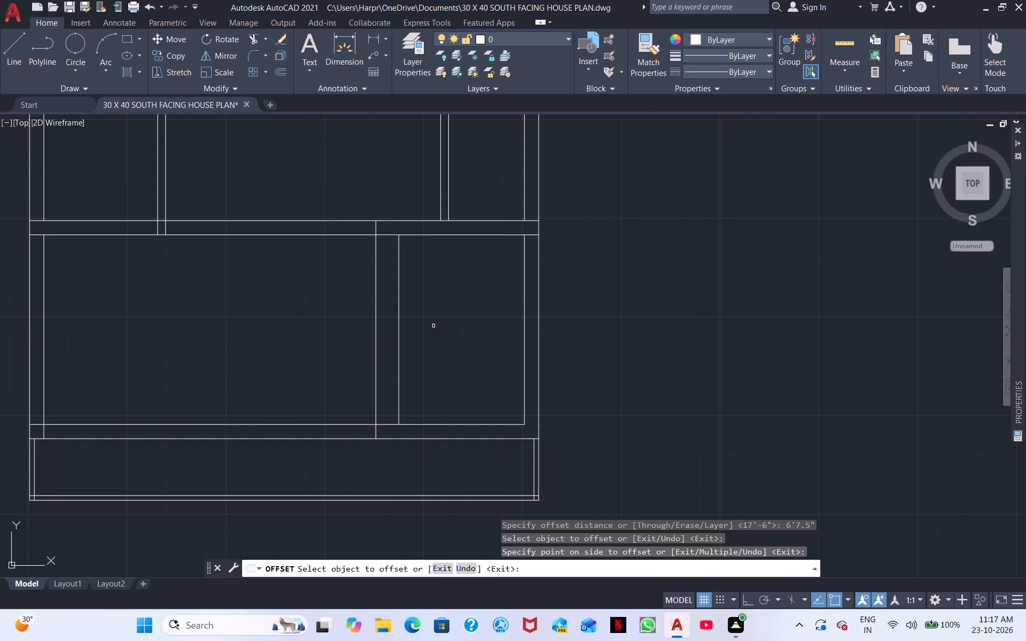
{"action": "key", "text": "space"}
Measure the clear width from the inner west wall line to the first new vertical line in the southernmost row.
{"action": "key", "text": "space"}
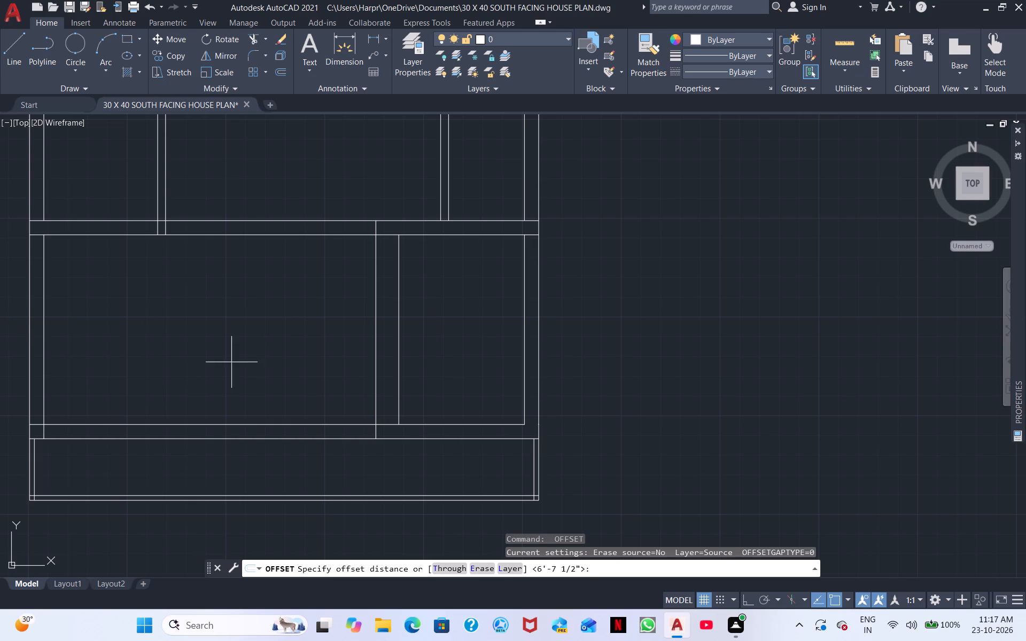
{"action": "scroll", "coordinate": [266, 355], "scroll_direction": "down", "scroll_amount": 2}
{"action": "middle_click_drag", "start_coordinate": [268, 355], "coordinate": [409, 324]}
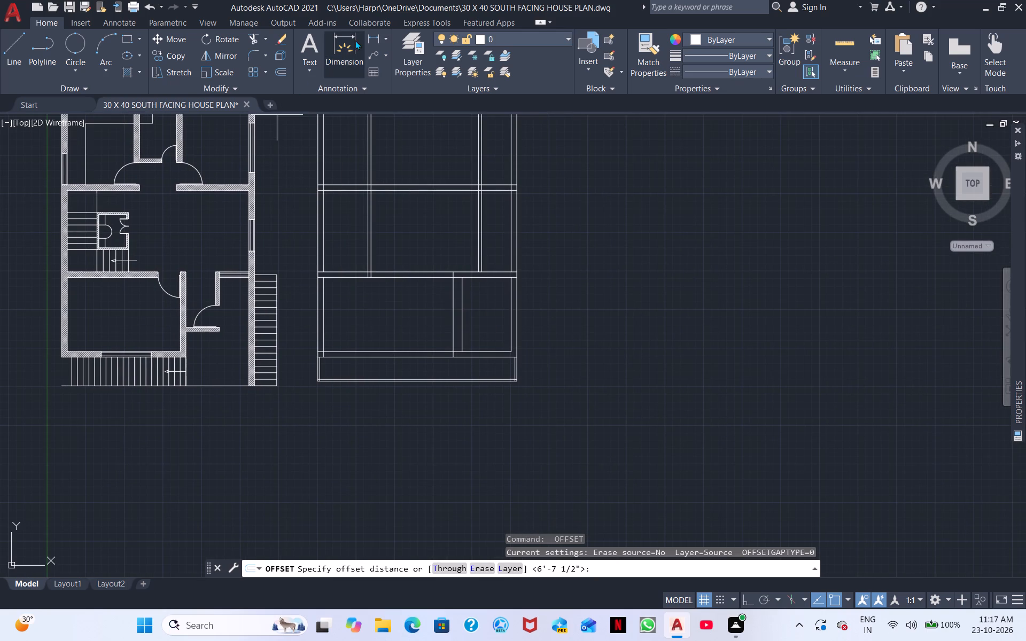
{"action": "left_click", "coordinate": [373, 40]}
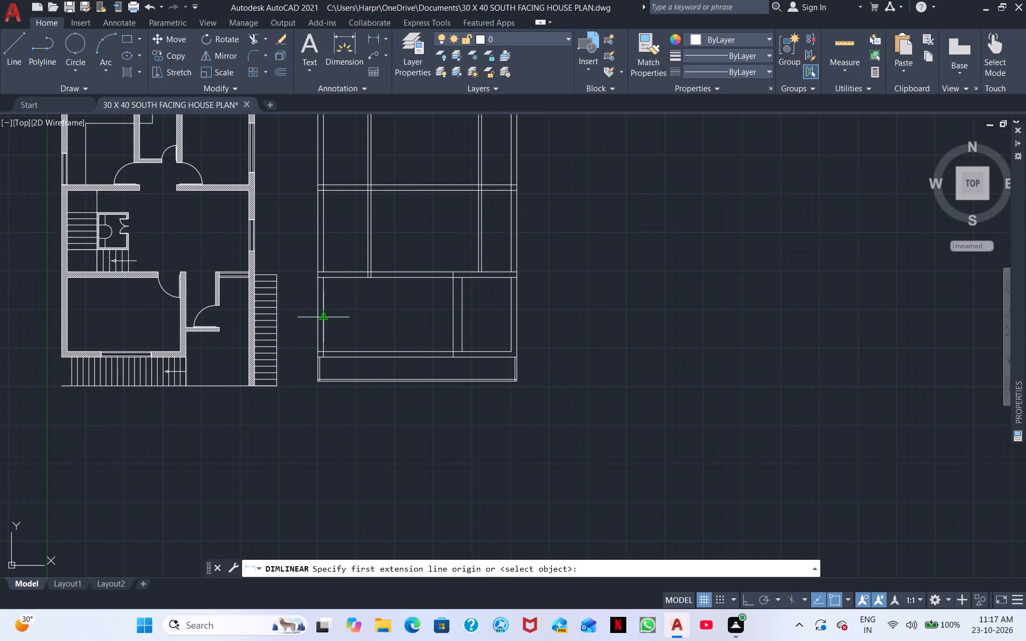
{"action": "left_click", "coordinate": [325, 319]}
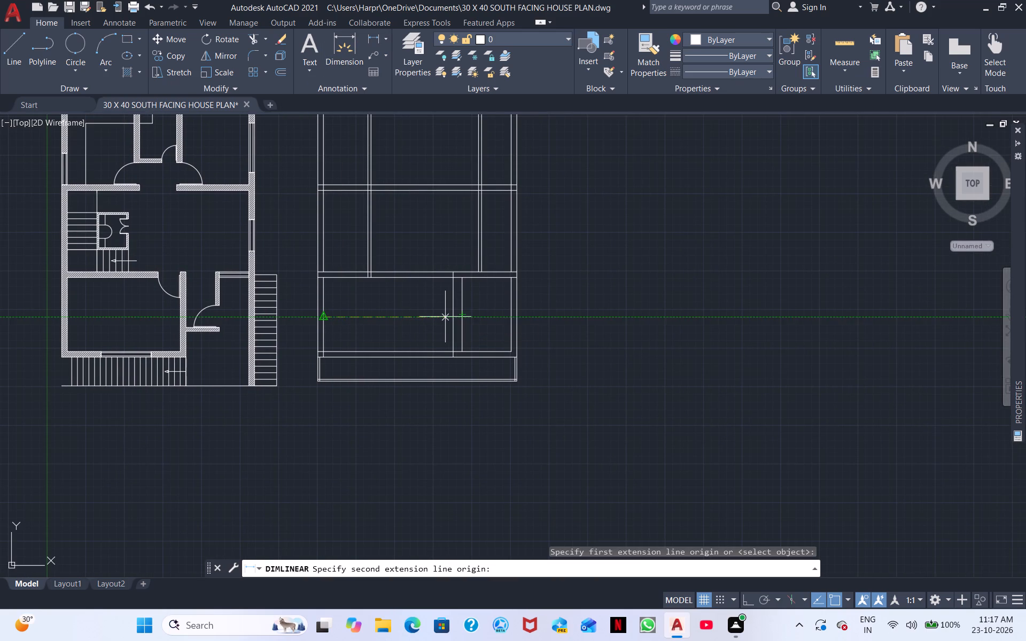
{"action": "left_click", "coordinate": [451, 317]}
{"action": "scroll", "coordinate": [388, 303], "scroll_direction": "up", "scroll_amount": 3}
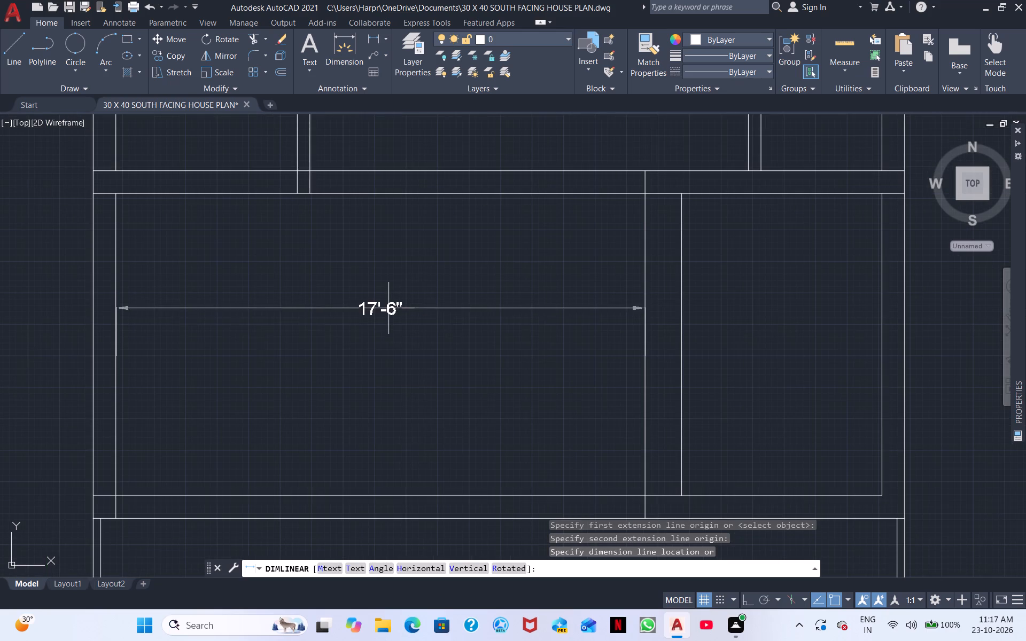
{"action": "right_click", "coordinate": [394, 347]}
{"action": "left_click", "coordinate": [437, 357]}
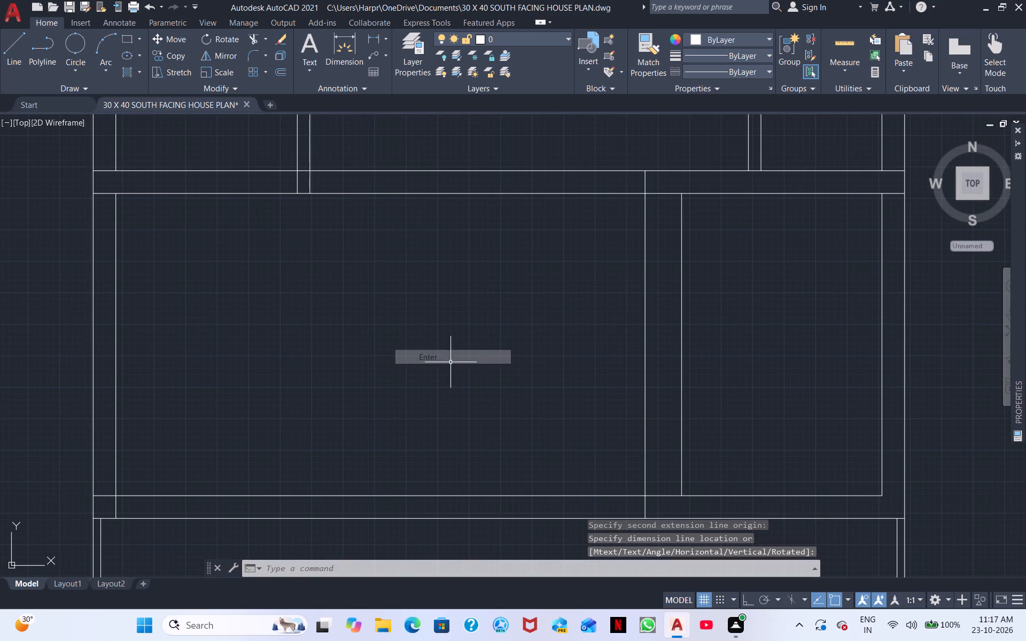
Measure the gap between the two new vertical lines in the southernmost row.
{"action": "scroll", "coordinate": [450, 362], "scroll_direction": "down", "scroll_amount": 3}
{"action": "scroll", "coordinate": [516, 362], "scroll_direction": "up", "scroll_amount": 4}
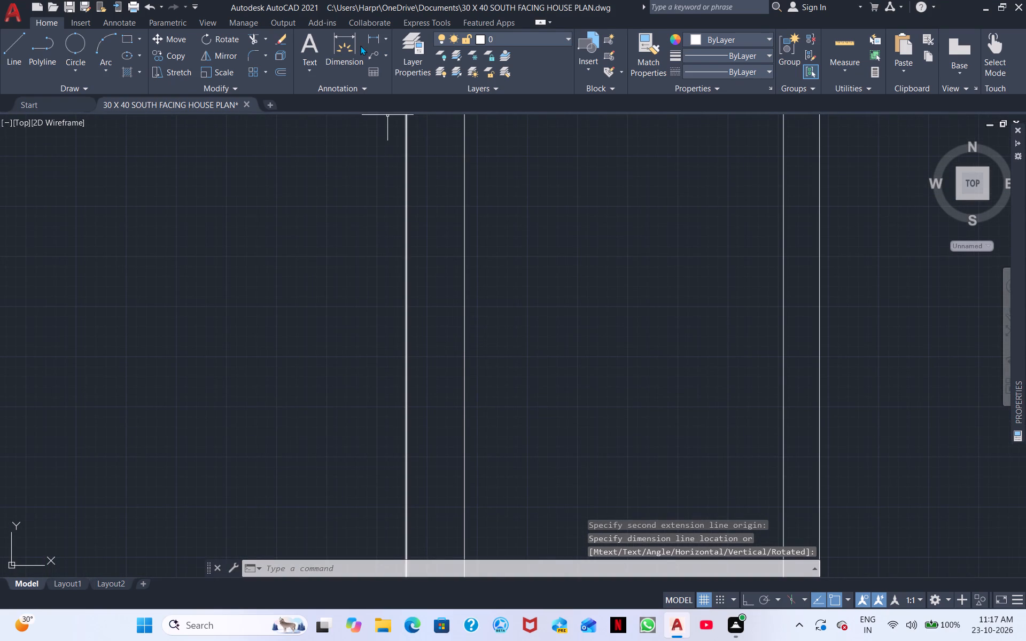
{"action": "left_click", "coordinate": [373, 36]}
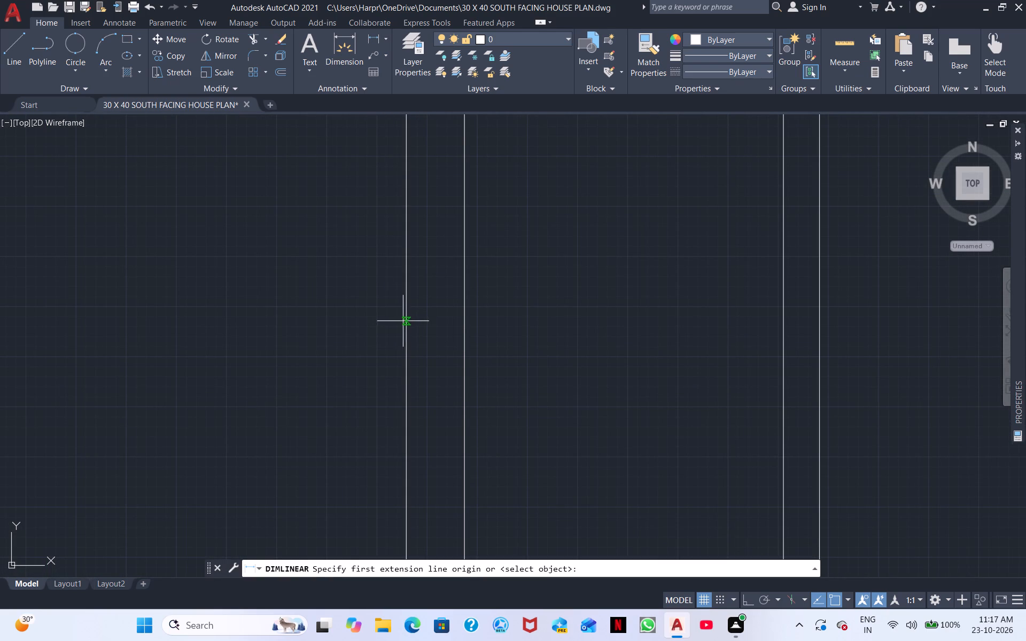
{"action": "left_click", "coordinate": [403, 321]}
{"action": "left_click", "coordinate": [463, 320]}
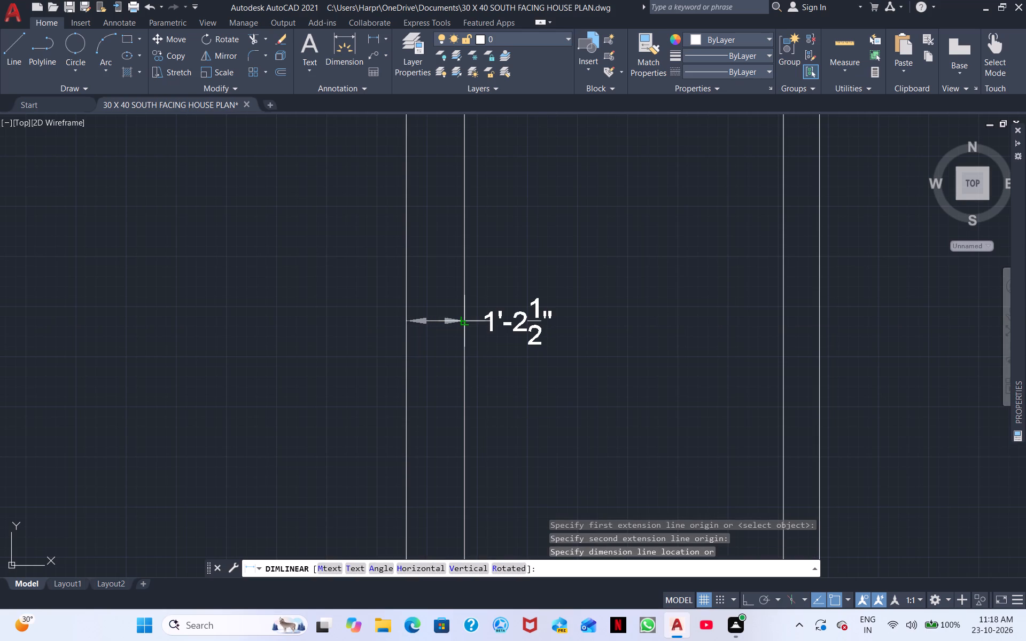
{"action": "right_click", "coordinate": [484, 321]}
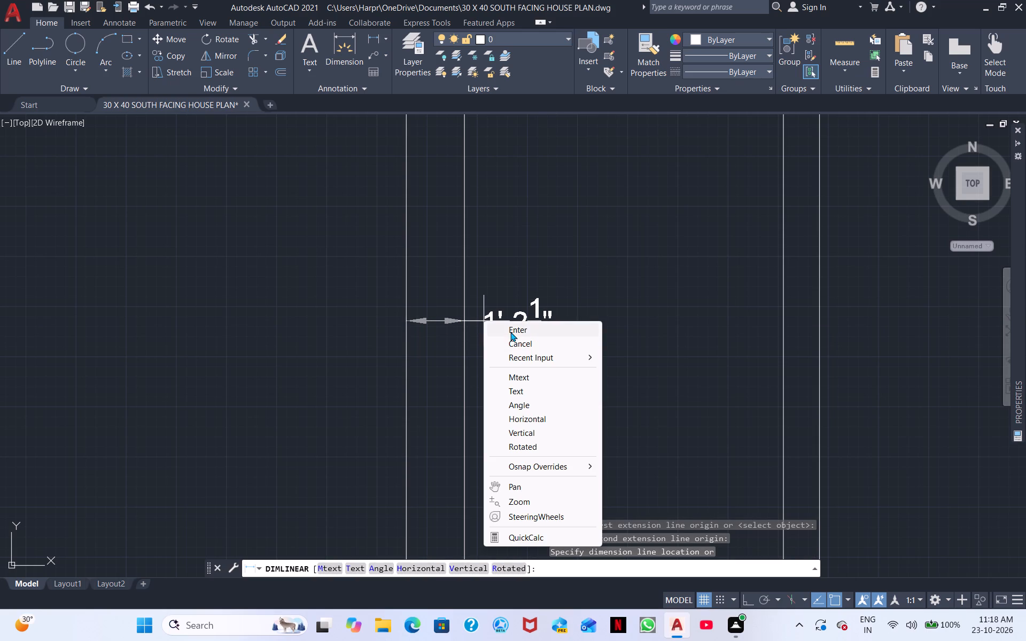
{"action": "left_click", "coordinate": [510, 331]}
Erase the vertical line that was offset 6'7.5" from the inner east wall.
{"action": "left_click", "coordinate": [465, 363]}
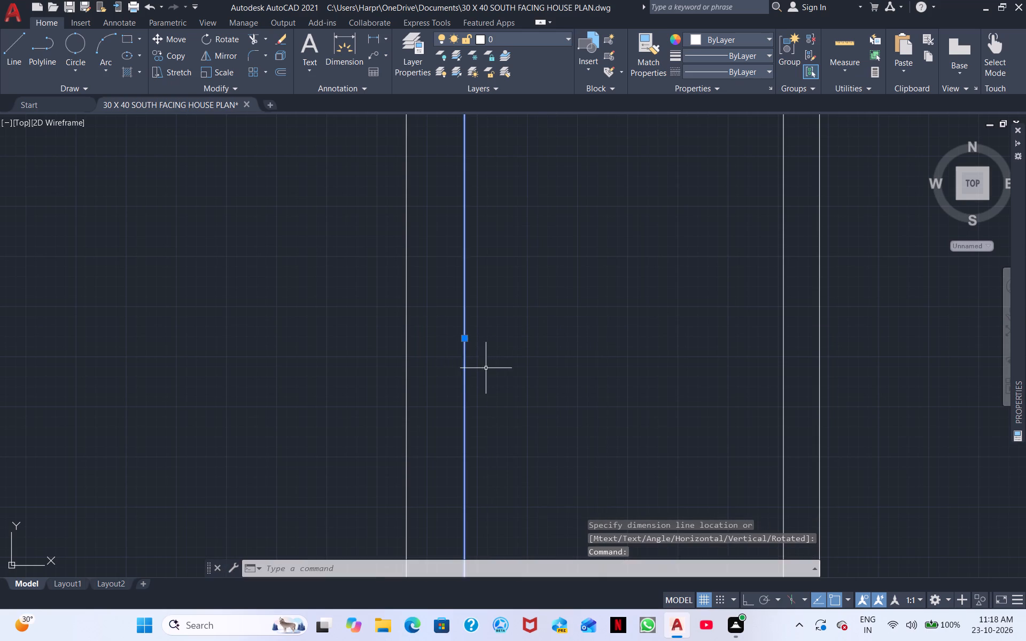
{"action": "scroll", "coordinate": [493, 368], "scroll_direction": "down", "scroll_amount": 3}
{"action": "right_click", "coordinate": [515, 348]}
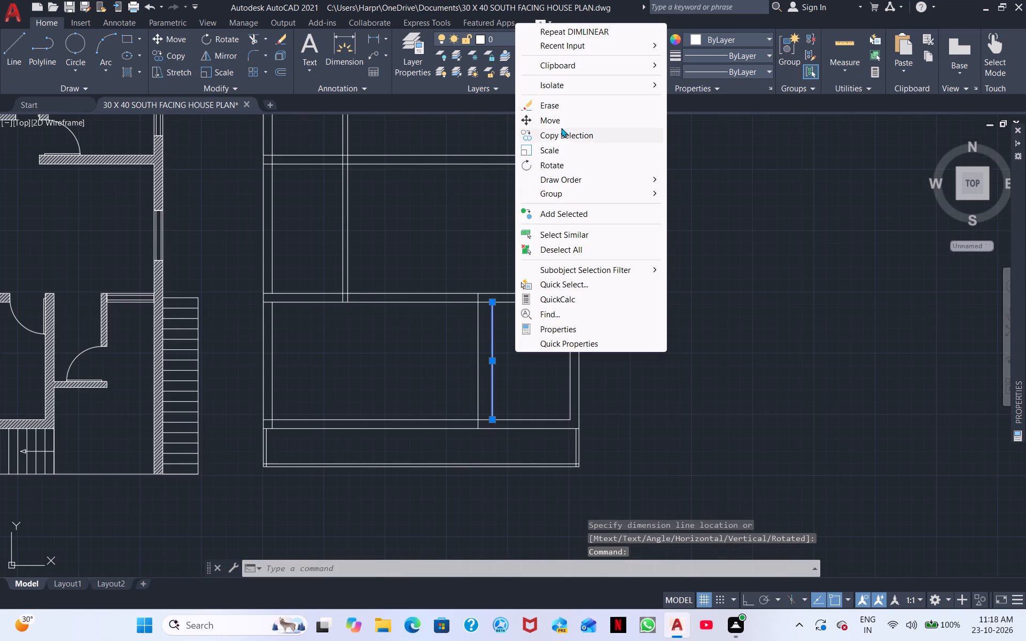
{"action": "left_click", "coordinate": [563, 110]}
Offset the remaining vertical partition line in the southernmost row of the second plan 9" to the east.
{"action": "type", "text": "O"}
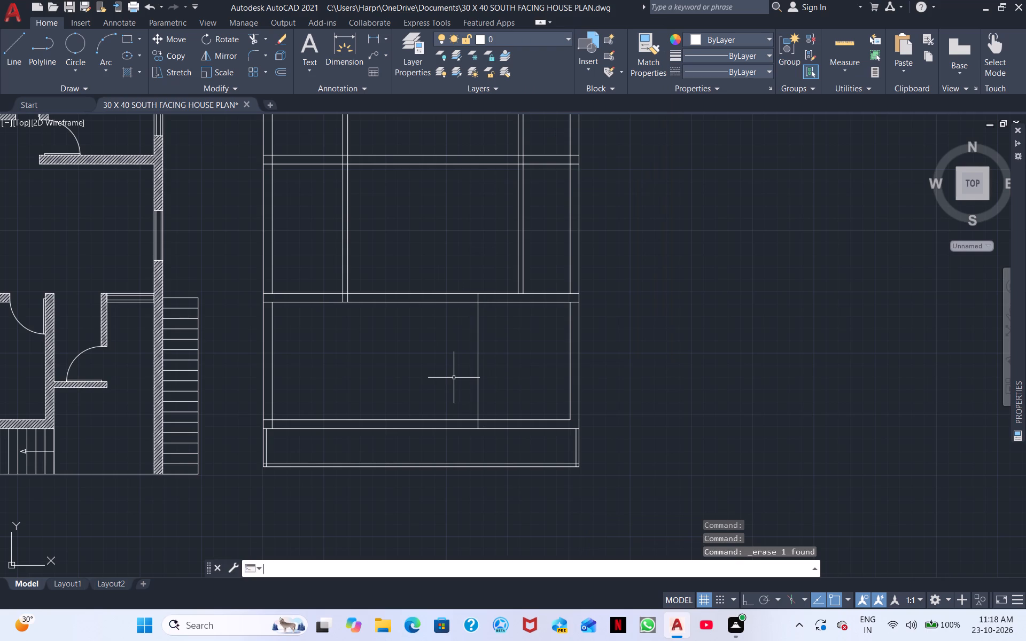
{"action": "key", "text": "space"}
{"action": "type", "text": "9\""}
{"action": "key", "text": "Return"}
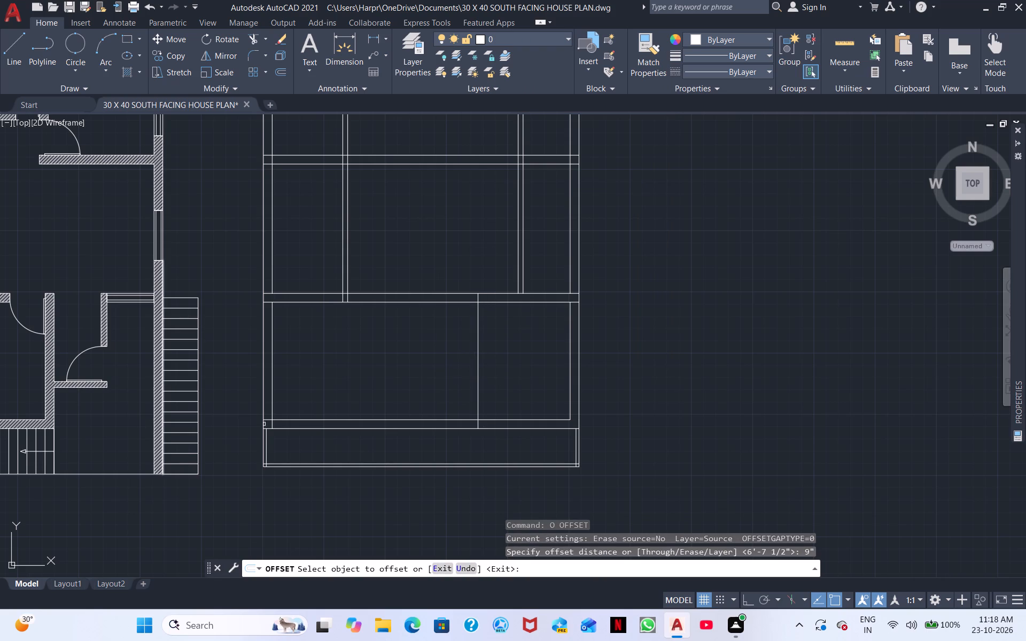
{"action": "left_click", "coordinate": [478, 368]}
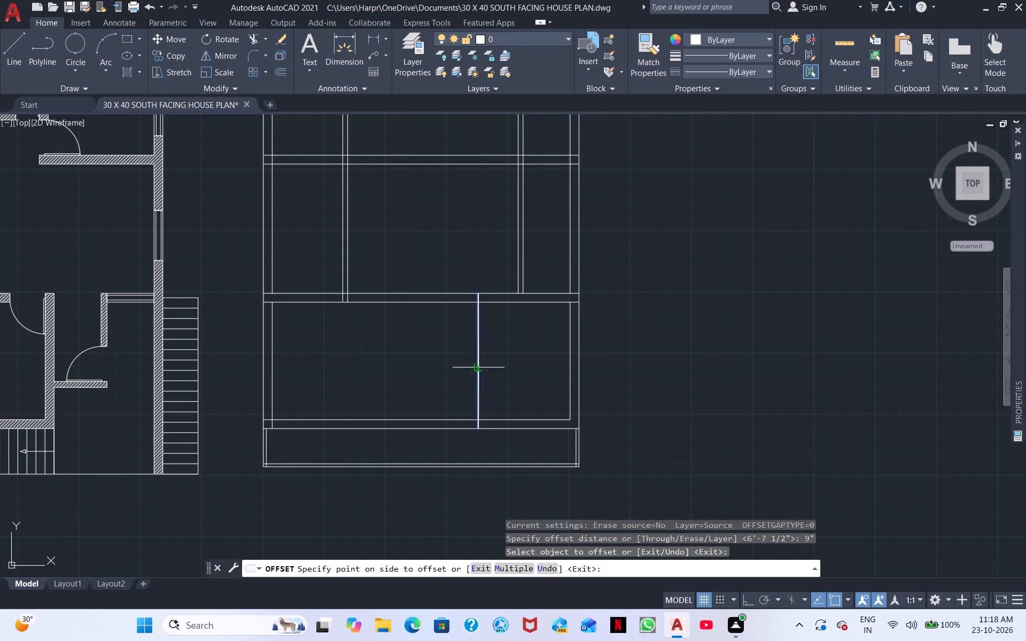
{"action": "left_click", "coordinate": [494, 370]}
{"action": "scroll", "coordinate": [437, 354], "scroll_direction": "down", "scroll_amount": 2}
{"action": "middle_click_drag", "start_coordinate": [393, 356], "coordinate": [407, 351]}
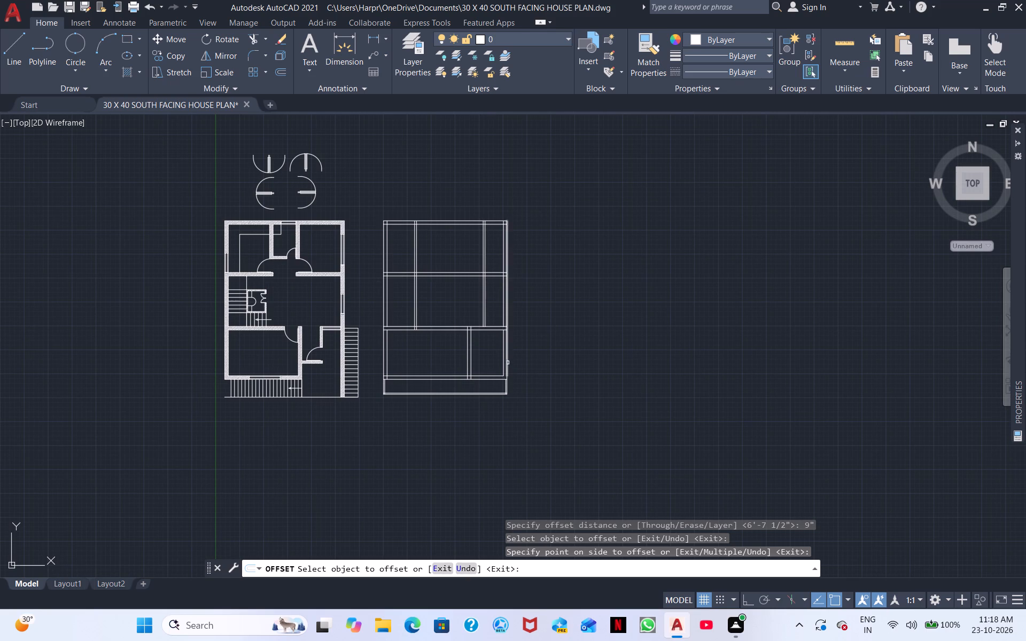
{"action": "scroll", "coordinate": [504, 361], "scroll_direction": "up", "scroll_amount": 4}
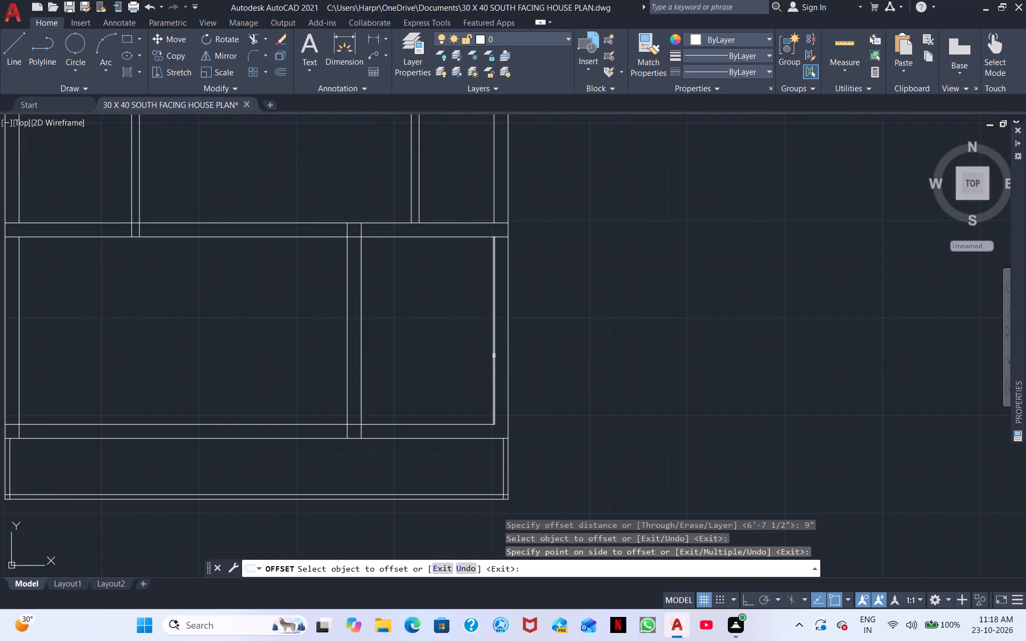
{"action": "left_click", "coordinate": [494, 356]}
{"action": "right_click", "coordinate": [580, 355]}
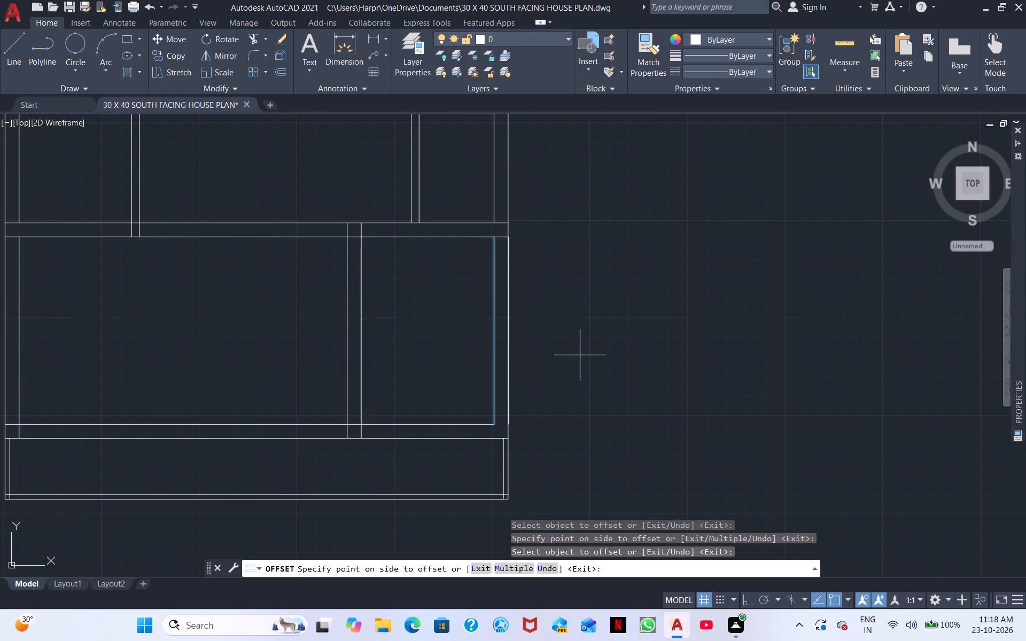
{"action": "left_click", "coordinate": [605, 359]}
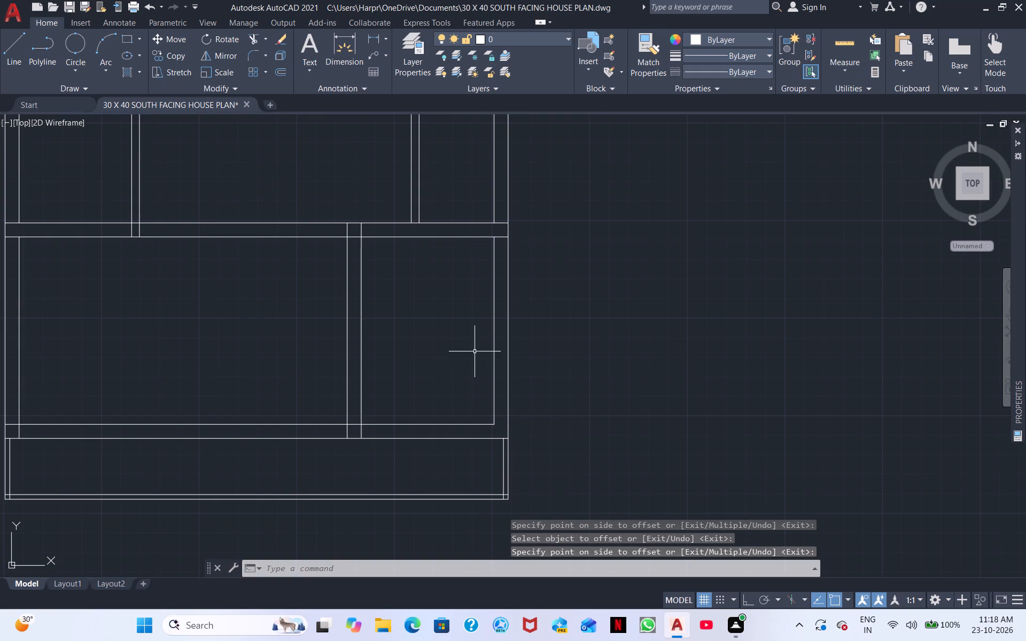
Trim away both vertical partitions in the middle row, including the short stubs within the cross wall to its south.
{"action": "scroll", "coordinate": [445, 334], "scroll_direction": "down", "scroll_amount": 2}
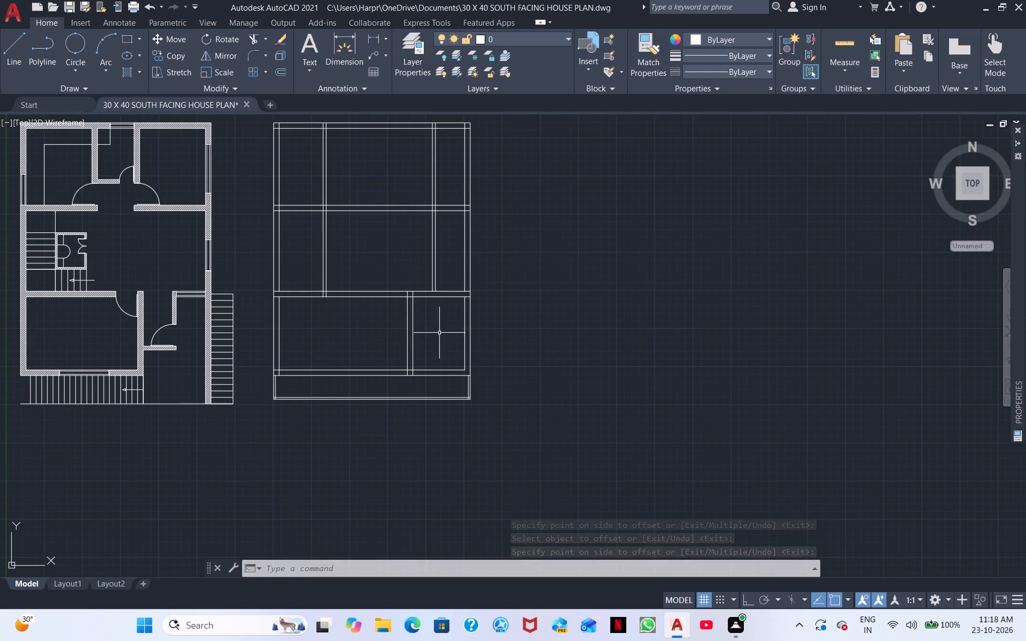
{"action": "right_click", "coordinate": [646, 357]}
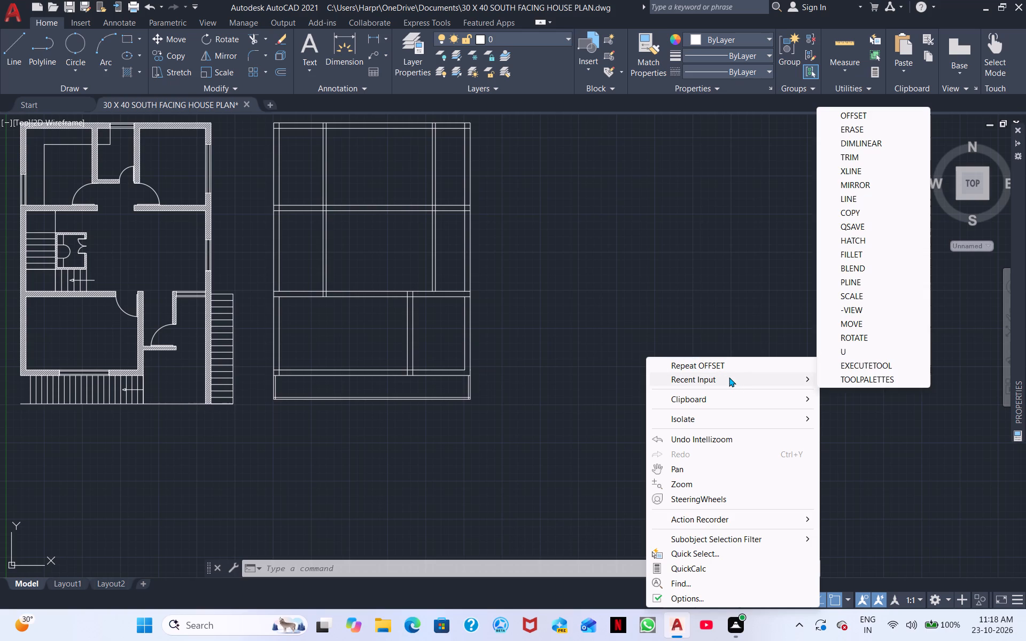
{"action": "left_click", "coordinate": [862, 154]}
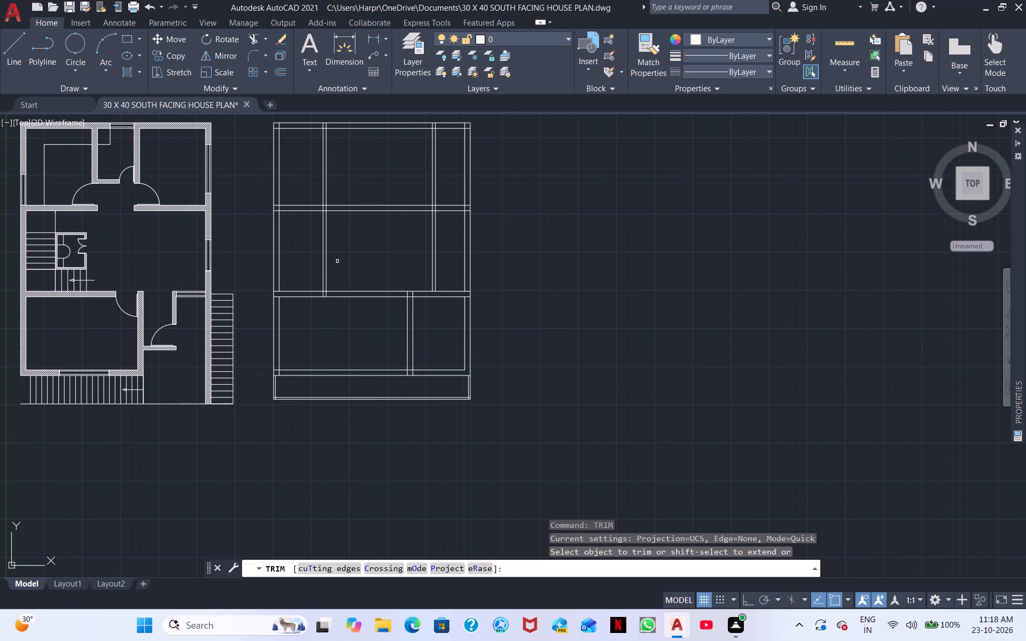
{"action": "scroll", "coordinate": [448, 228], "scroll_direction": "up", "scroll_amount": 3}
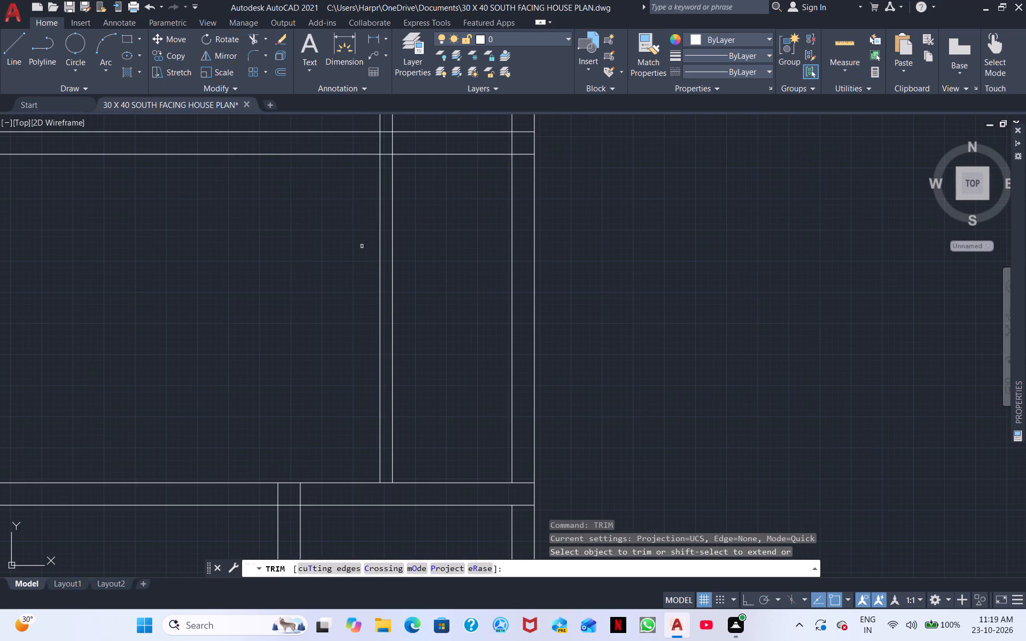
{"action": "left_click_drag", "start_coordinate": [328, 248], "coordinate": [411, 268]}
{"action": "scroll", "coordinate": [384, 271], "scroll_direction": "down", "scroll_amount": 2}
{"action": "middle_click_drag", "start_coordinate": [203, 288], "coordinate": [398, 294]}
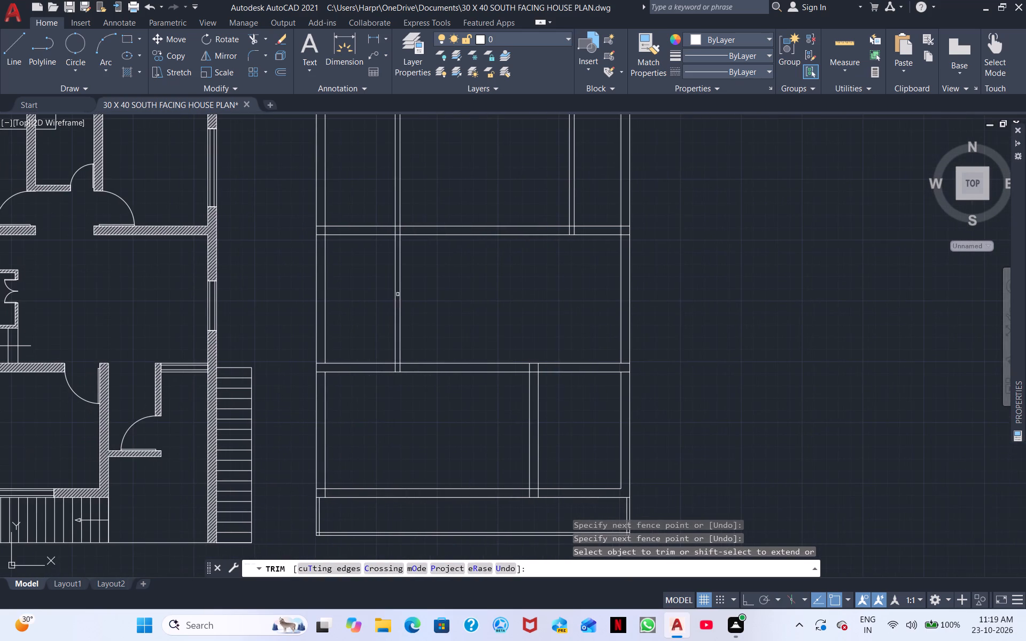
{"action": "left_click_drag", "start_coordinate": [375, 303], "coordinate": [388, 304]}
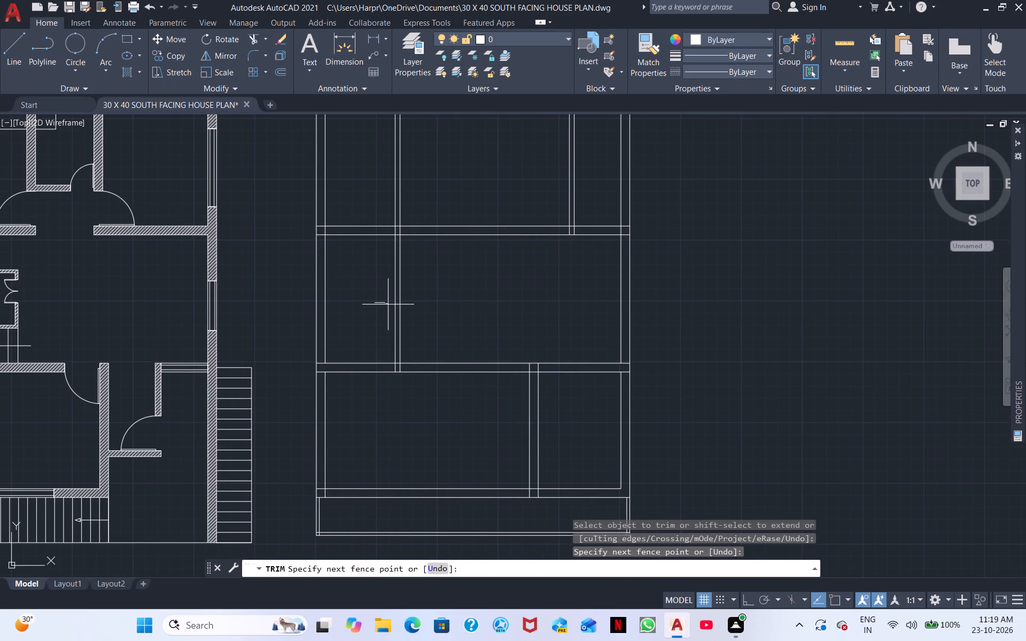
{"action": "left_click_drag", "start_coordinate": [388, 304], "coordinate": [426, 307]}
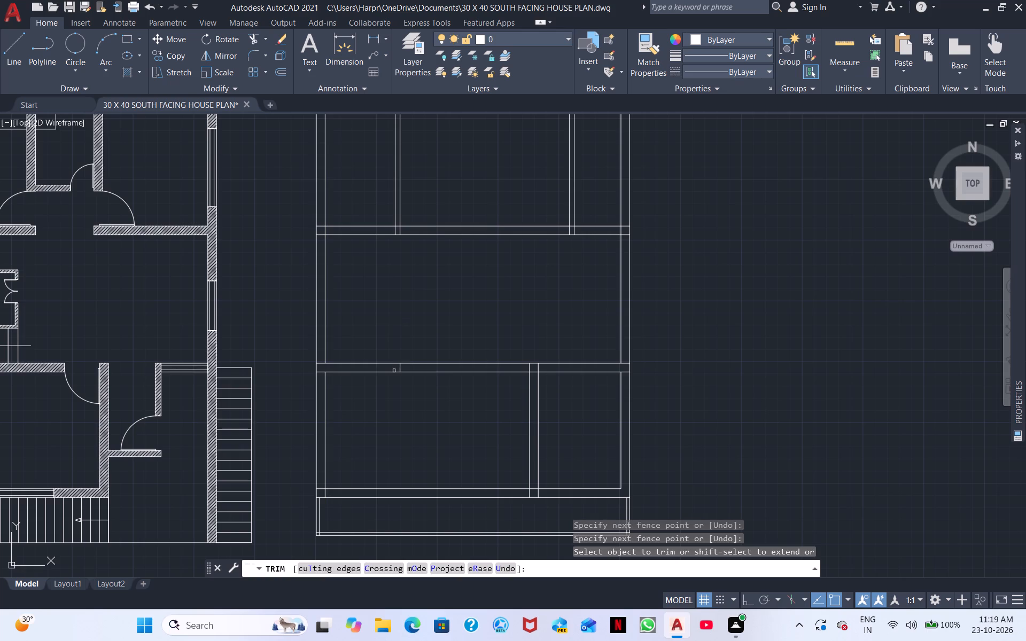
{"action": "left_click", "coordinate": [394, 371]}
{"action": "left_click", "coordinate": [400, 367]}
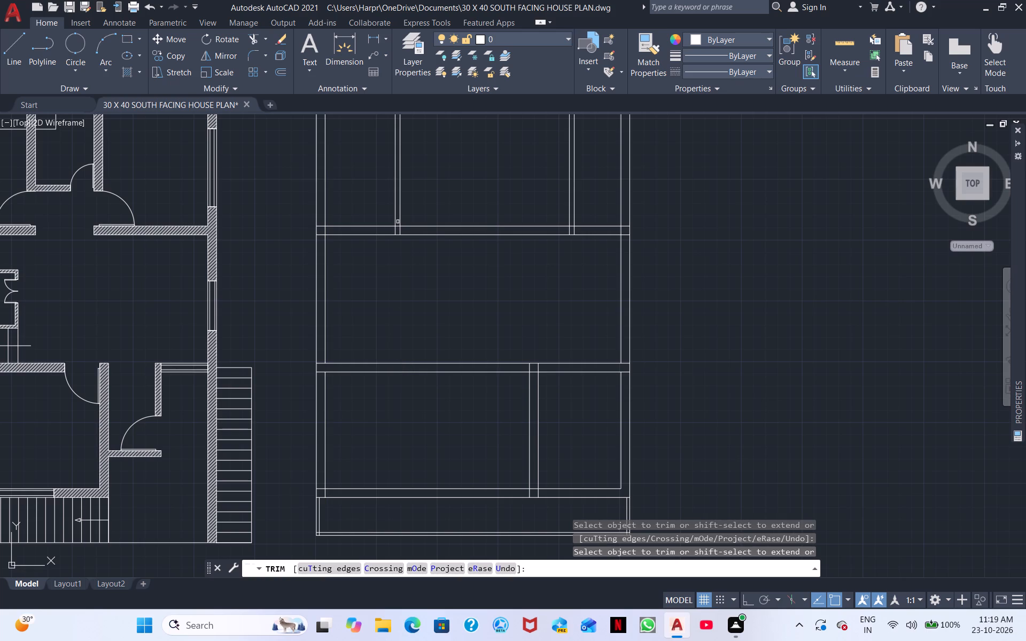
{"action": "middle_click_drag", "start_coordinate": [443, 320], "coordinate": [329, 319]}
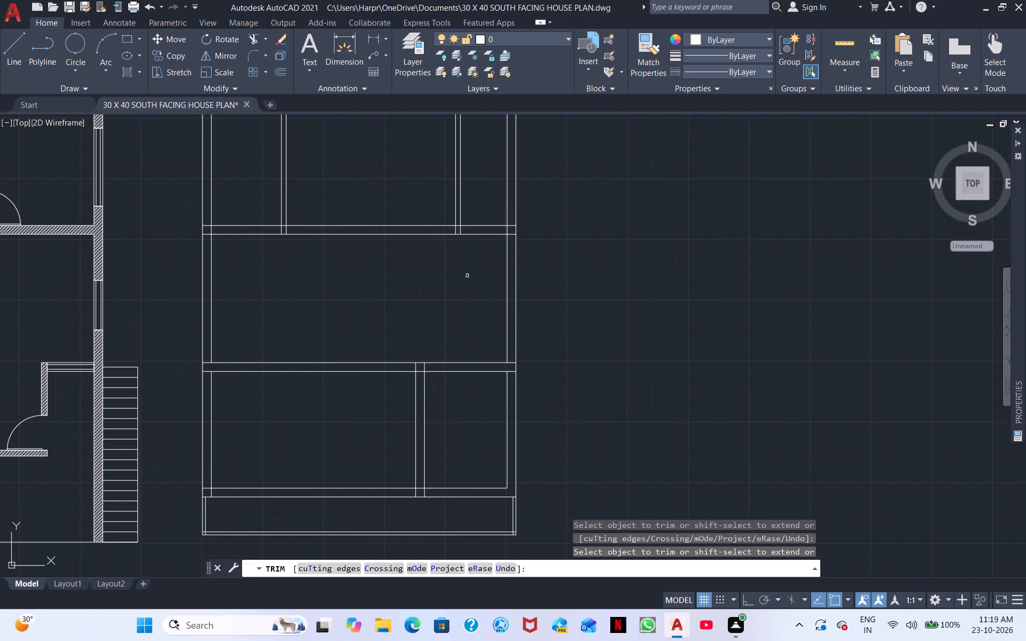
{"action": "right_click", "coordinate": [383, 301]}
{"action": "left_click", "coordinate": [415, 306]}
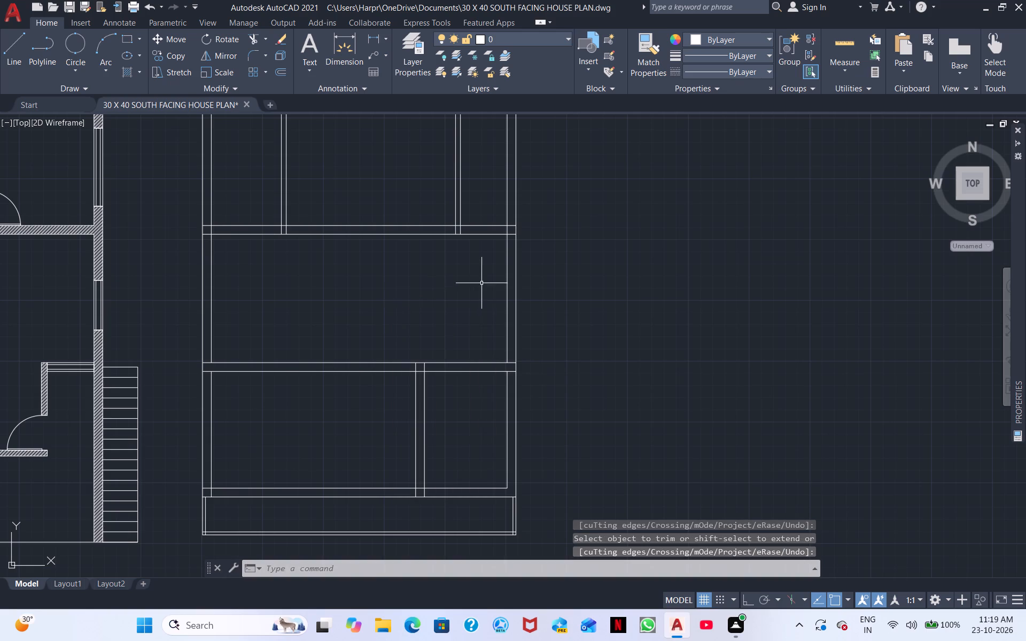
Trim the outer east wall line between the two cross wall lines separating the northernmost and middle rows.
{"action": "middle_click_drag", "start_coordinate": [481, 283], "coordinate": [386, 457]}
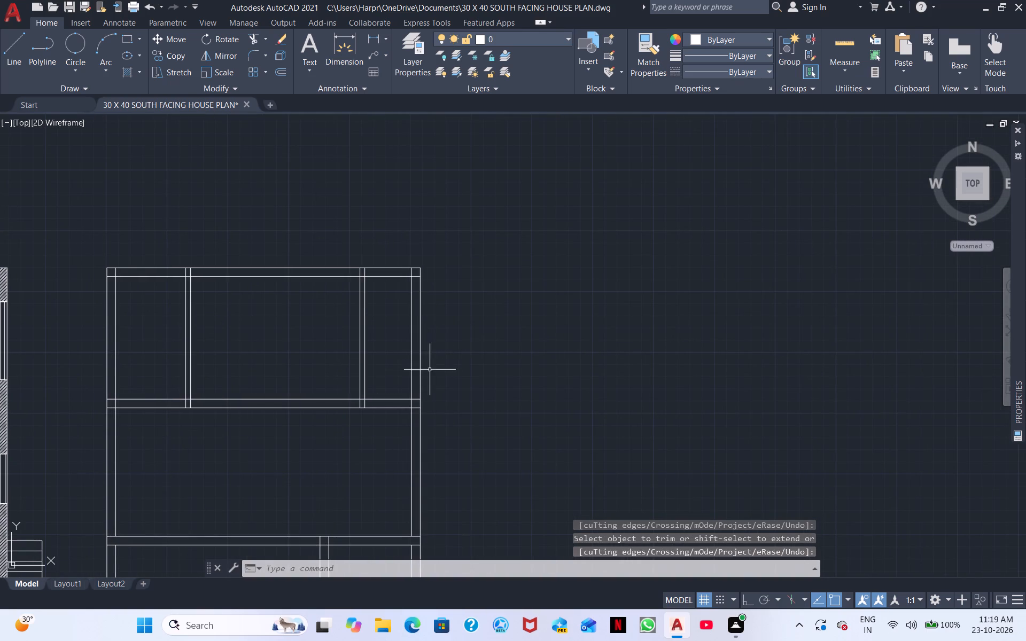
{"action": "left_click", "coordinate": [254, 36]}
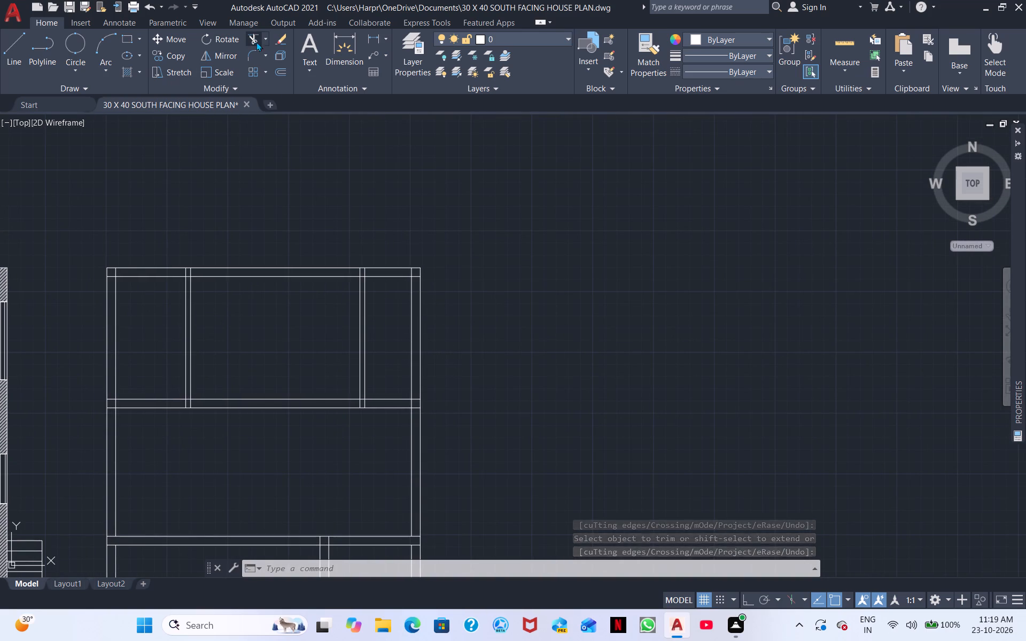
{"action": "left_click", "coordinate": [419, 406]}
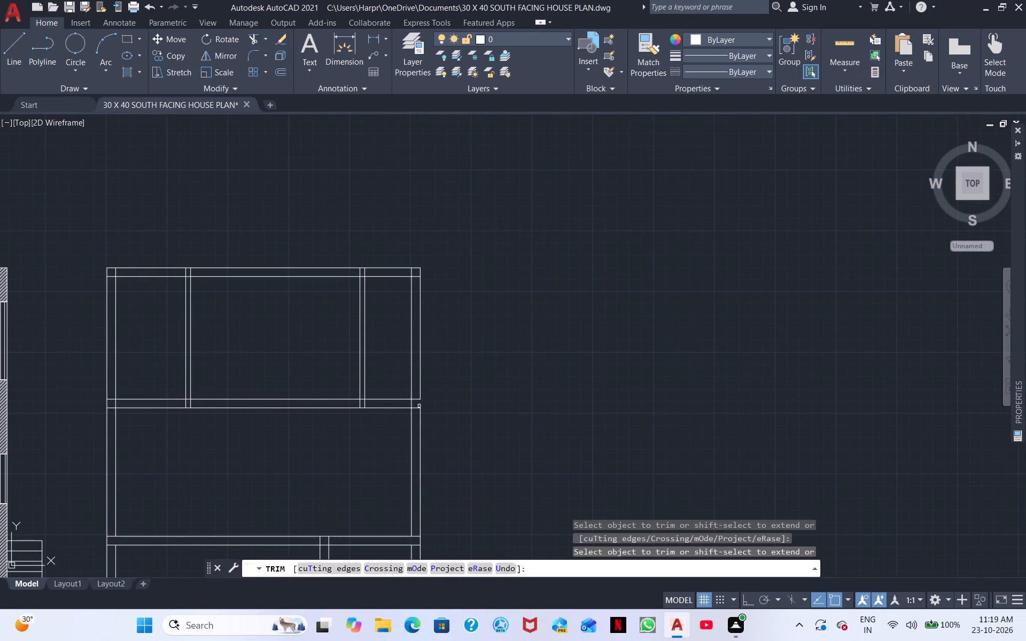
{"action": "key", "text": "o"}
{"action": "key", "text": "Escape"}
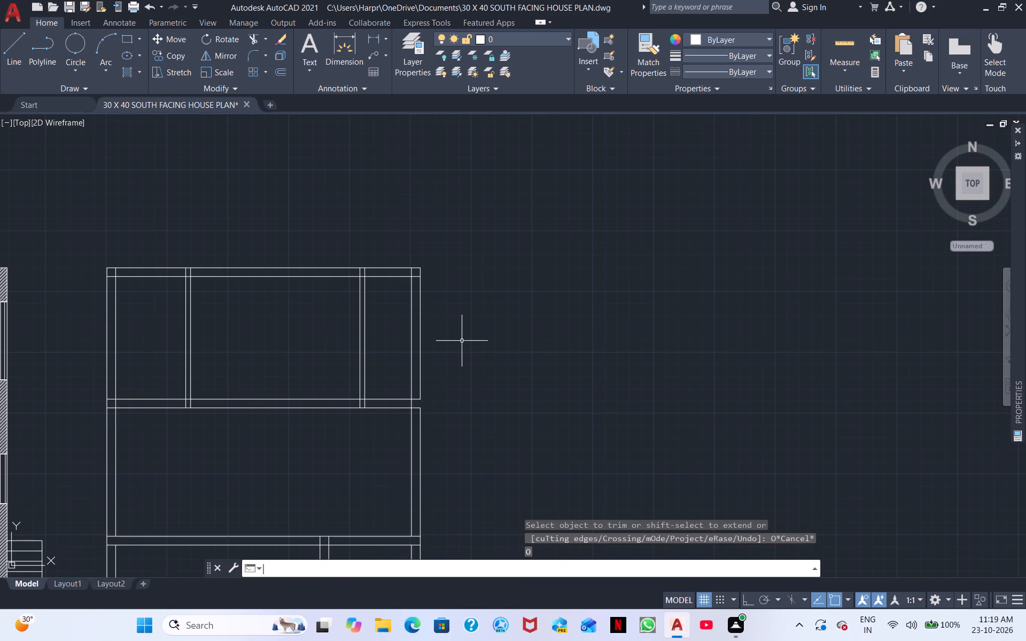
Offset the outer east wall line of the northernmost row 3" inward to the west.
{"action": "type", "text": "O"}
{"action": "key", "text": "space"}
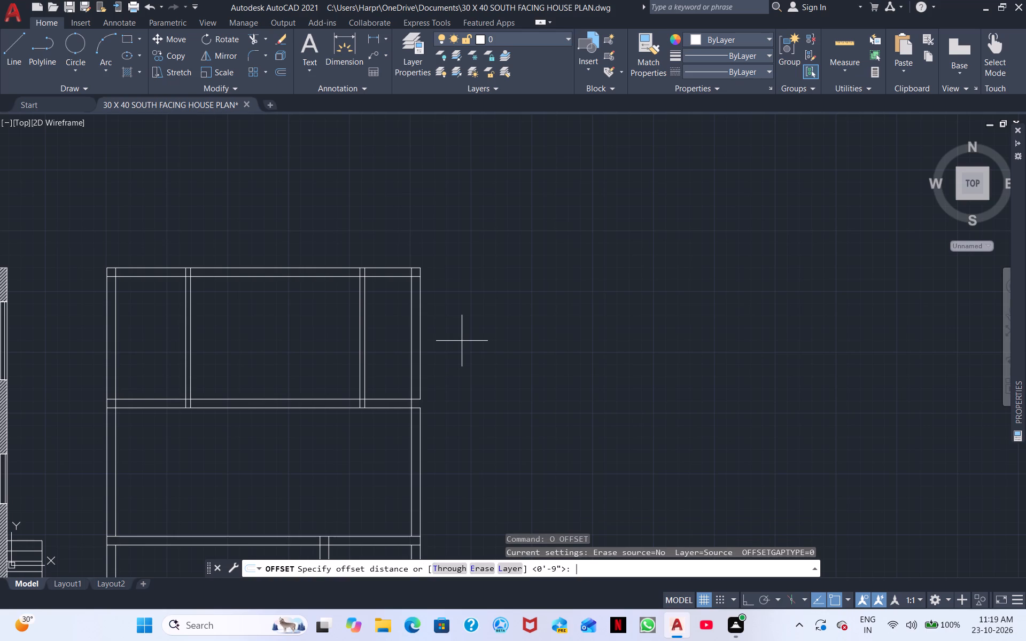
{"action": "type", "text": "3\""}
{"action": "key", "text": "Return"}
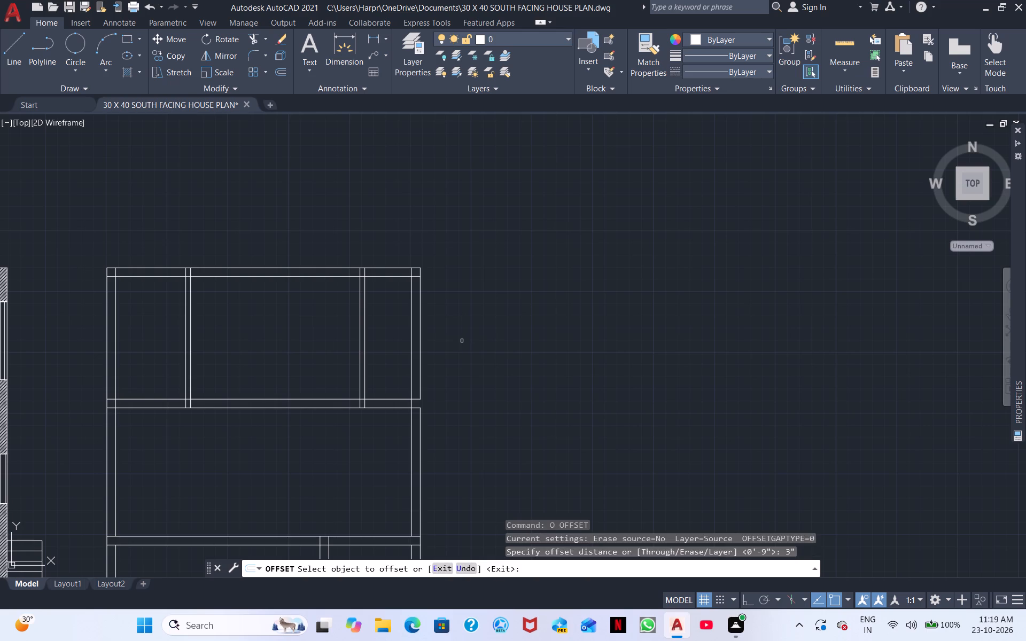
{"action": "left_click", "coordinate": [419, 331]}
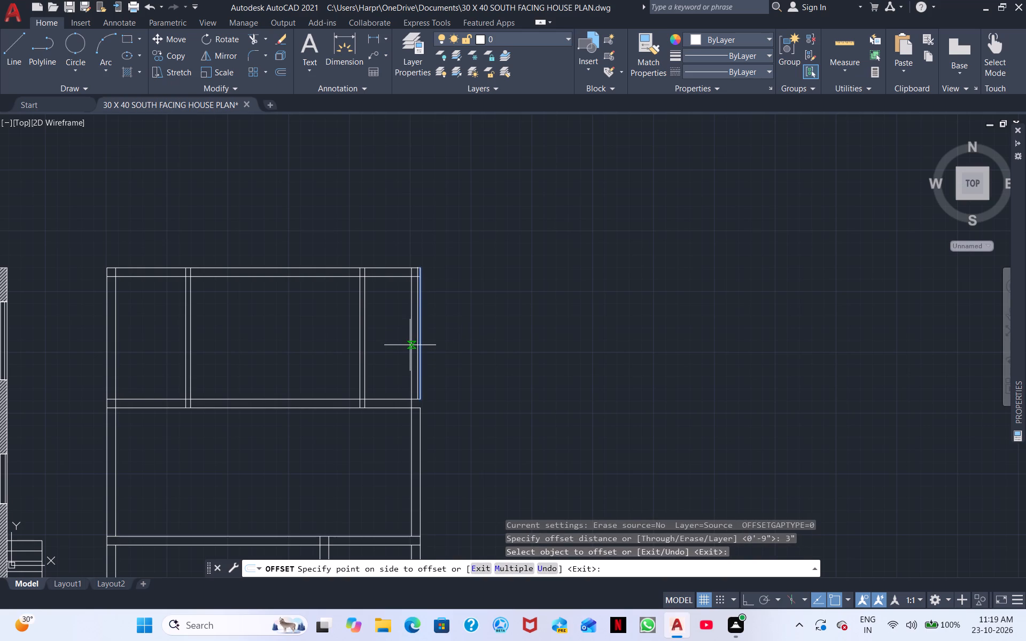
{"action": "scroll", "coordinate": [414, 364], "scroll_direction": "up", "scroll_amount": 1}
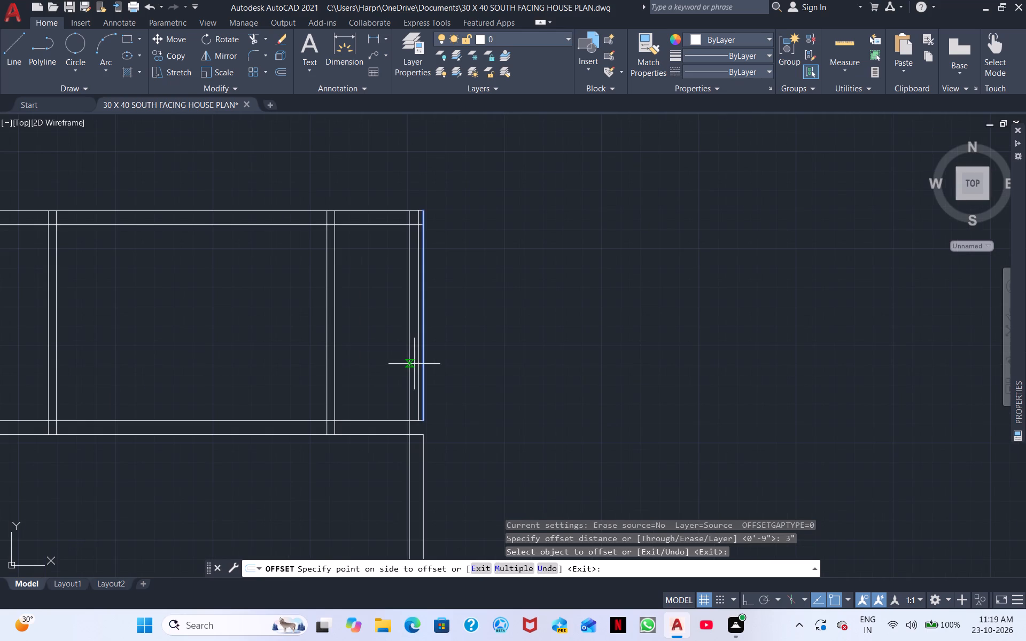
{"action": "left_click", "coordinate": [416, 367]}
{"action": "key", "text": "Escape"}
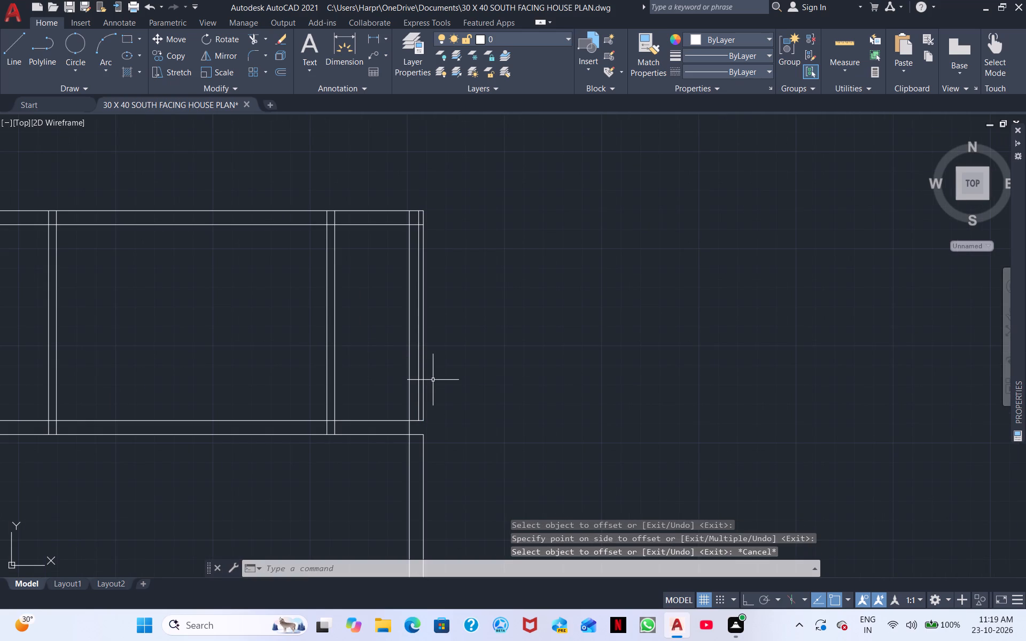
Trim away the westernmost of the three east wall lines in the second plan's northernmost row, including its stub within the north wall.
{"action": "scroll", "coordinate": [428, 381], "scroll_direction": "up", "scroll_amount": 2}
{"action": "scroll", "coordinate": [422, 381], "scroll_direction": "down", "scroll_amount": 2}
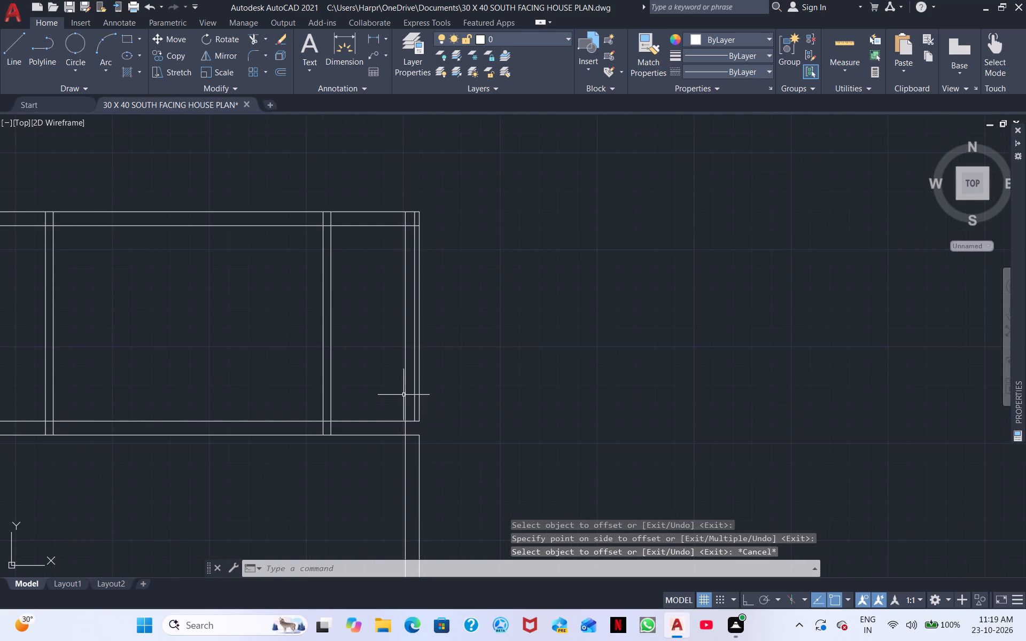
{"action": "scroll", "coordinate": [405, 395], "scroll_direction": "down", "scroll_amount": 3}
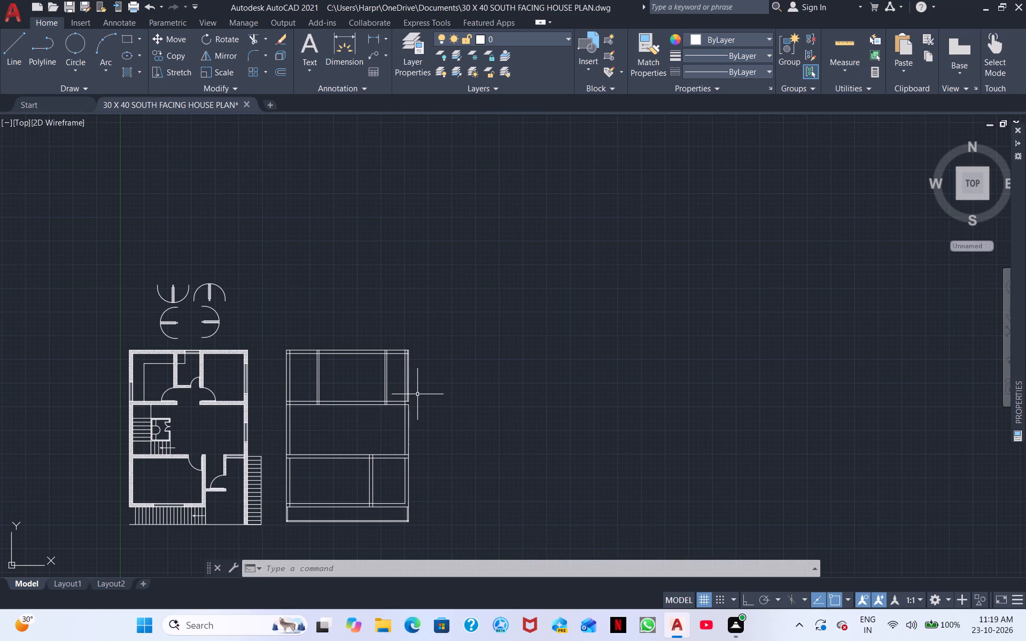
{"action": "scroll", "coordinate": [418, 394], "scroll_direction": "up", "scroll_amount": 3}
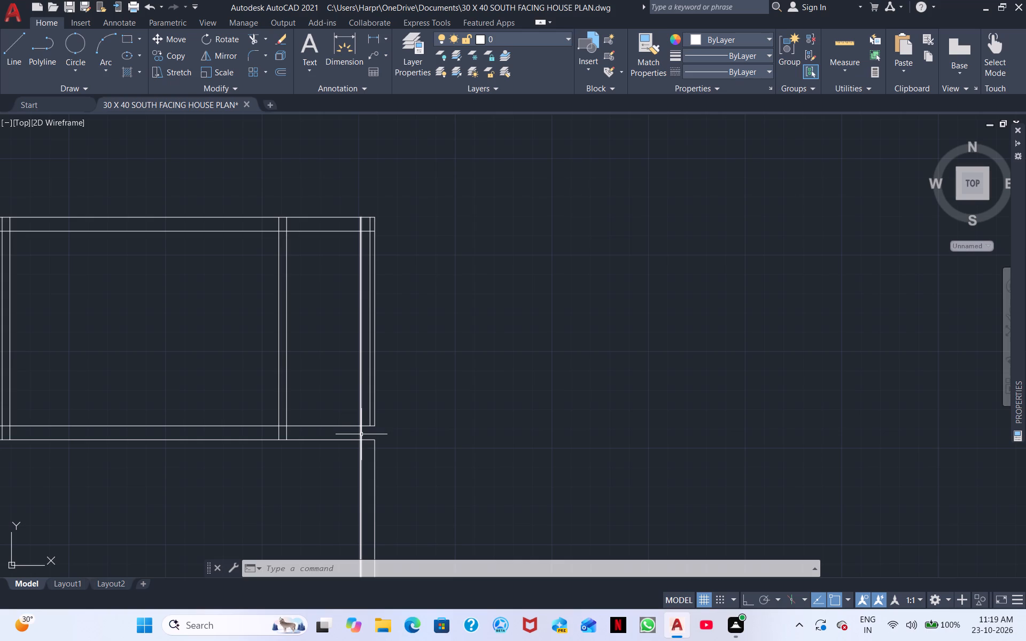
{"action": "scroll", "coordinate": [363, 435], "scroll_direction": "down", "scroll_amount": 2}
{"action": "middle_click_drag", "start_coordinate": [443, 451], "coordinate": [452, 412]}
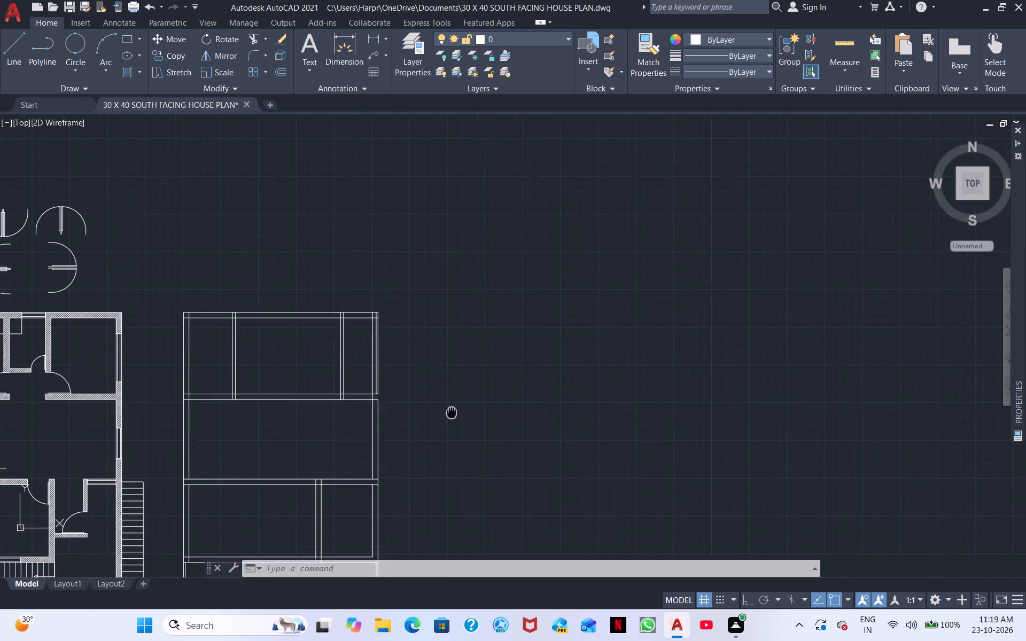
{"action": "middle_click_drag", "start_coordinate": [452, 412], "coordinate": [459, 326]}
{"action": "scroll", "coordinate": [472, 353], "scroll_direction": "down", "scroll_amount": 1}
{"action": "scroll", "coordinate": [461, 389], "scroll_direction": "up", "scroll_amount": 2}
{"action": "middle_click_drag", "start_coordinate": [380, 321], "coordinate": [446, 474]}
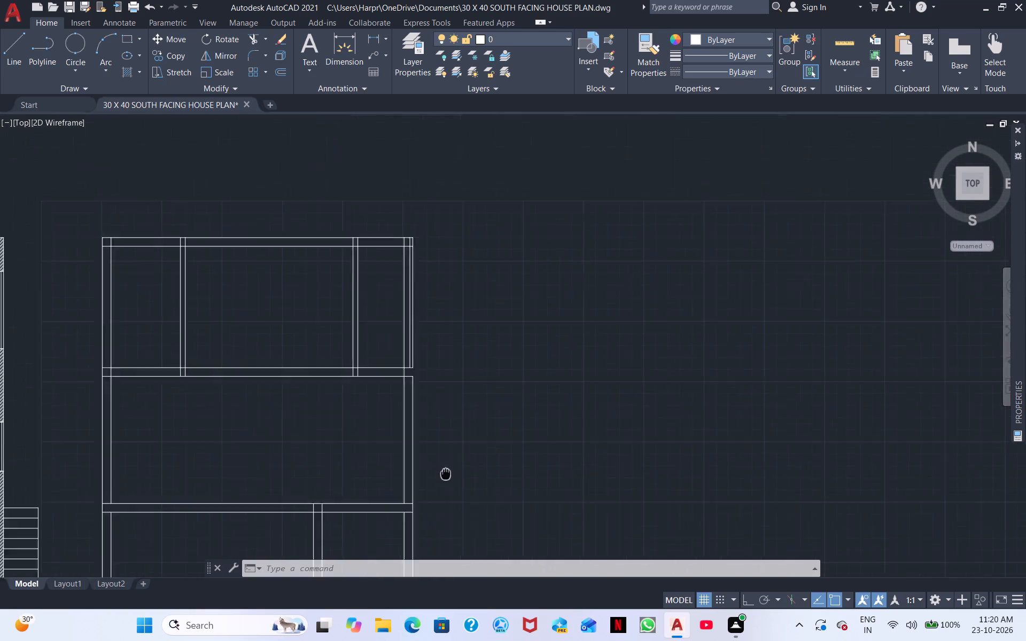
{"action": "middle_click_drag", "start_coordinate": [446, 474], "coordinate": [497, 562]}
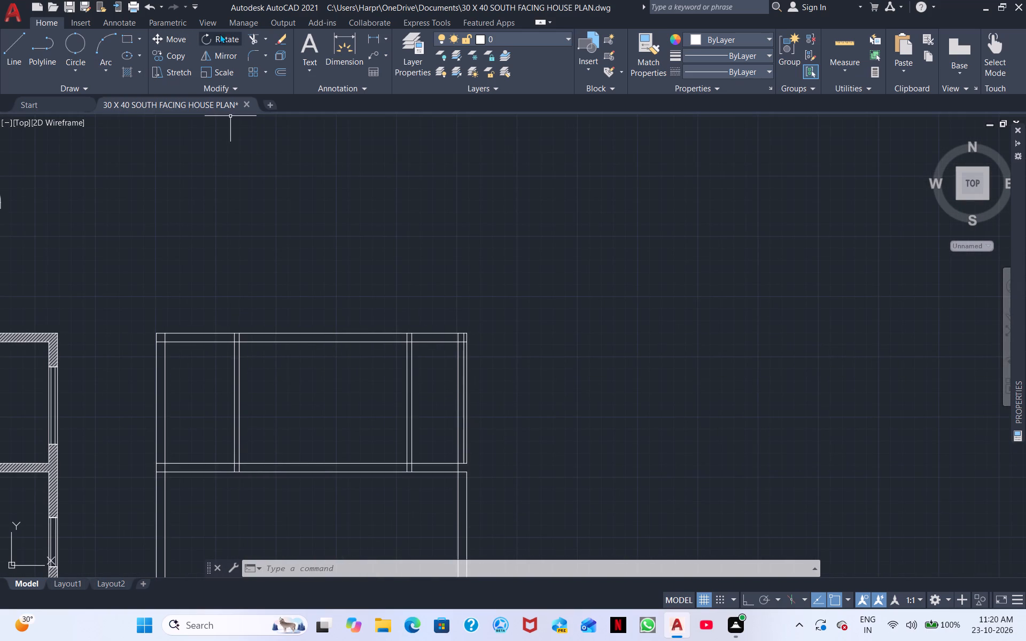
{"action": "left_click", "coordinate": [251, 42]}
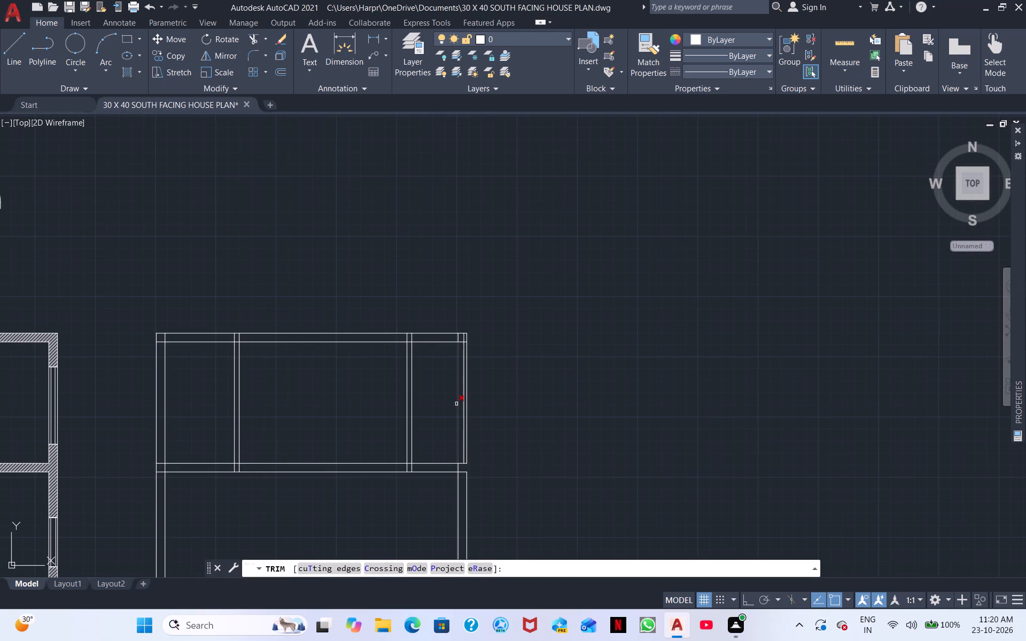
{"action": "left_click", "coordinate": [457, 403]}
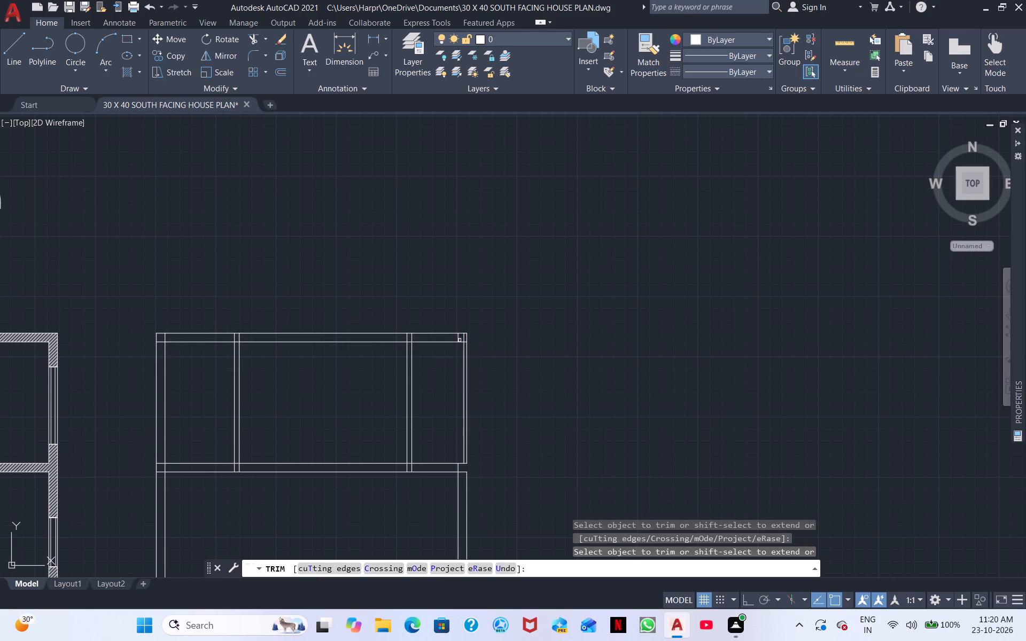
{"action": "left_click", "coordinate": [456, 338]}
Clean up the east end of the cross wall south of that row, closing the outer wall line's gap and trimming the inner line's stub.
{"action": "left_click", "coordinate": [467, 457], "text": "shift"}
{"action": "scroll", "coordinate": [467, 464], "scroll_direction": "up", "scroll_amount": 3}
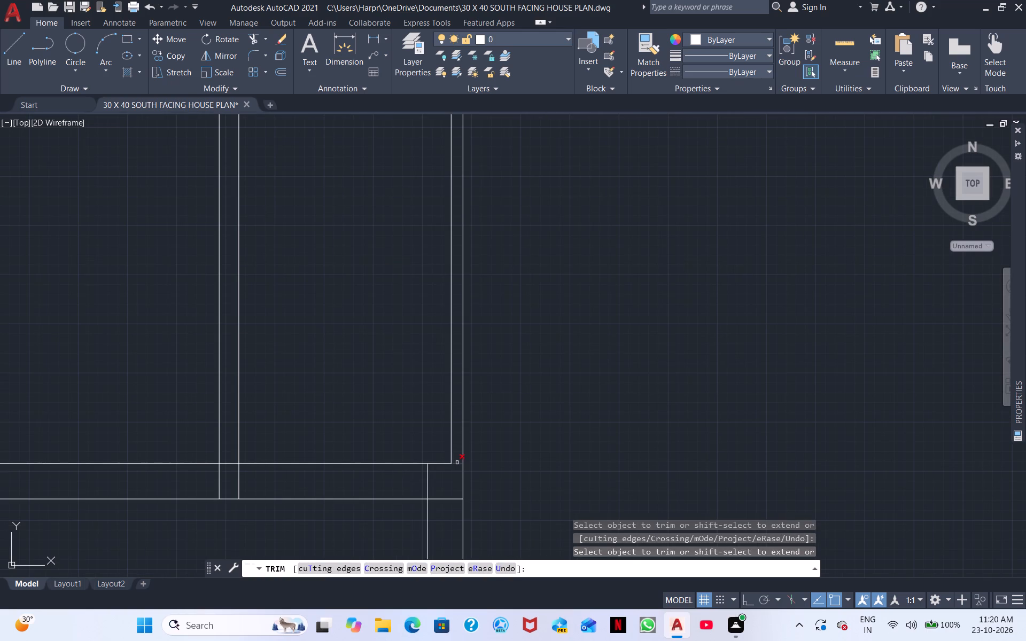
{"action": "left_click", "coordinate": [457, 463]}
{"action": "left_click", "coordinate": [429, 479]}
{"action": "scroll", "coordinate": [253, 490], "scroll_direction": "down", "scroll_amount": 1}
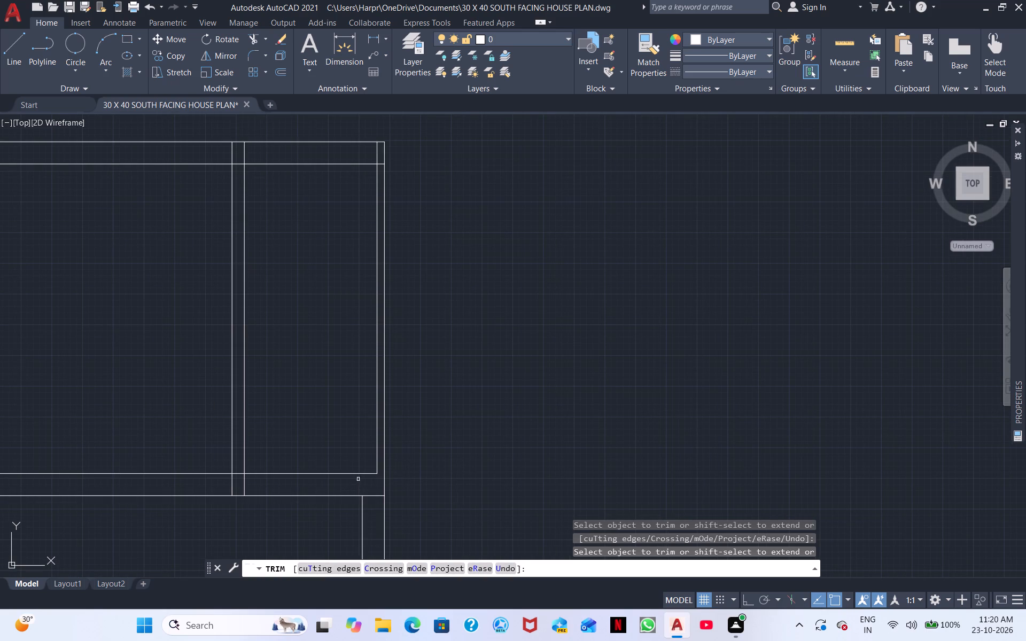
{"action": "left_click", "coordinate": [374, 472], "text": "shift"}
At the row's eastern partition, trim the cross wall's north line between the partition lines and the eastern line's stub inside the cross wall.
{"action": "left_click", "coordinate": [237, 472]}
{"action": "left_click", "coordinate": [245, 480]}
{"action": "right_click", "coordinate": [245, 324]}
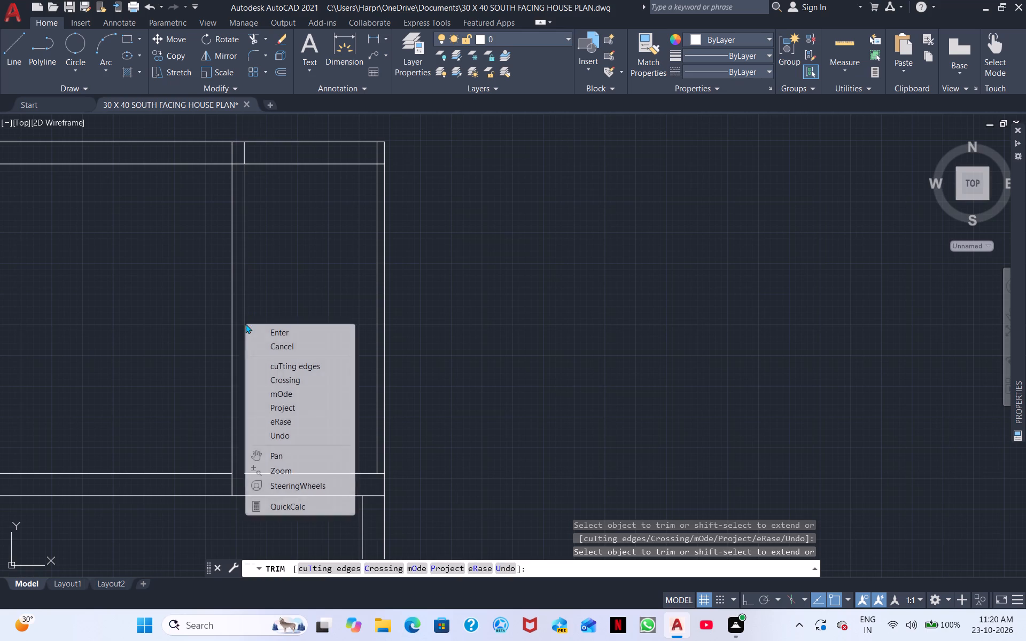
{"action": "left_click", "coordinate": [293, 331]}
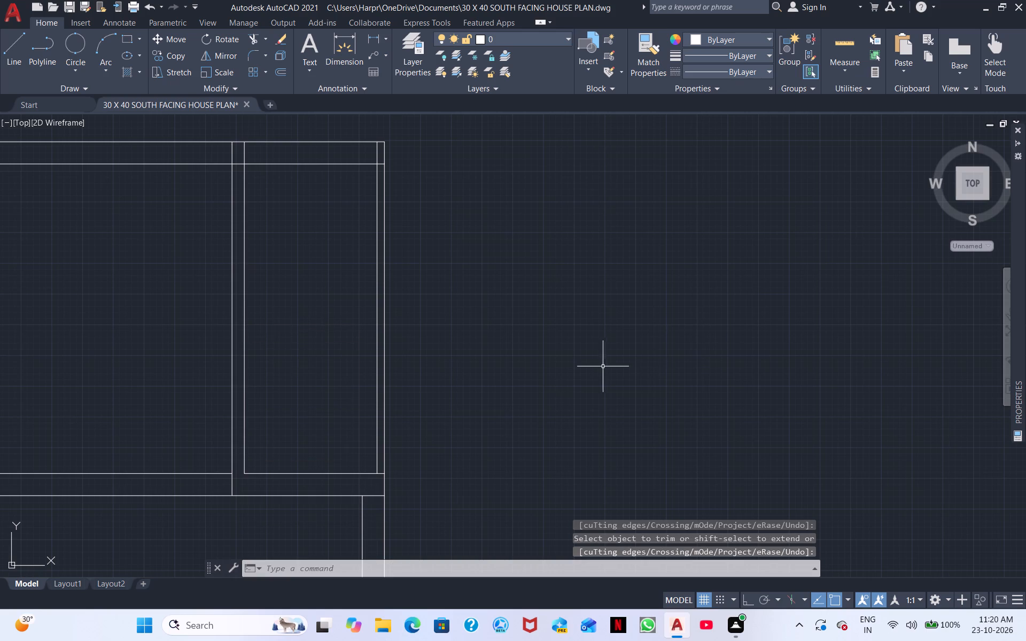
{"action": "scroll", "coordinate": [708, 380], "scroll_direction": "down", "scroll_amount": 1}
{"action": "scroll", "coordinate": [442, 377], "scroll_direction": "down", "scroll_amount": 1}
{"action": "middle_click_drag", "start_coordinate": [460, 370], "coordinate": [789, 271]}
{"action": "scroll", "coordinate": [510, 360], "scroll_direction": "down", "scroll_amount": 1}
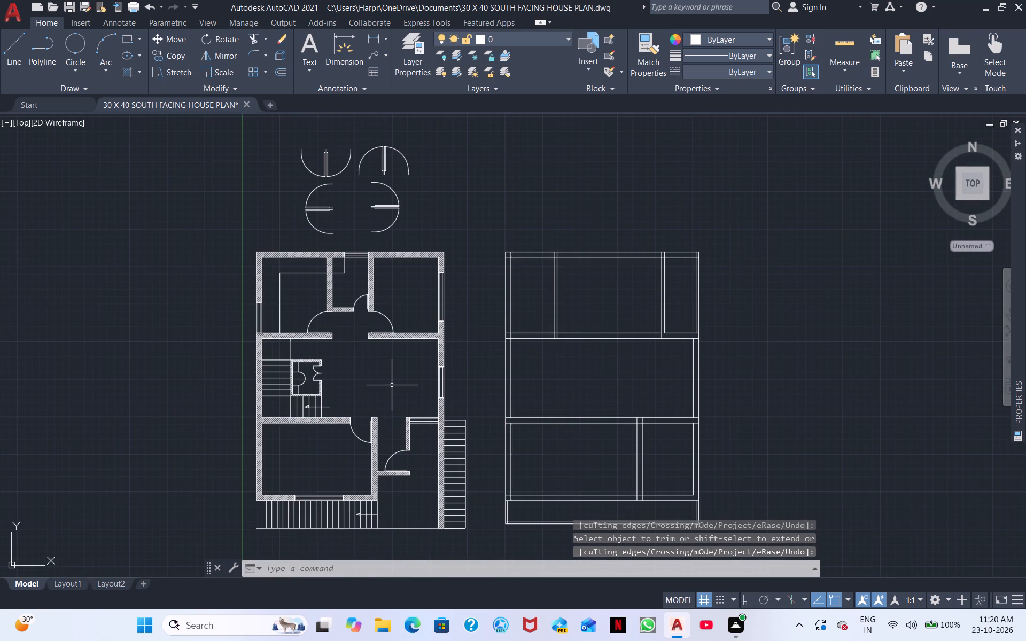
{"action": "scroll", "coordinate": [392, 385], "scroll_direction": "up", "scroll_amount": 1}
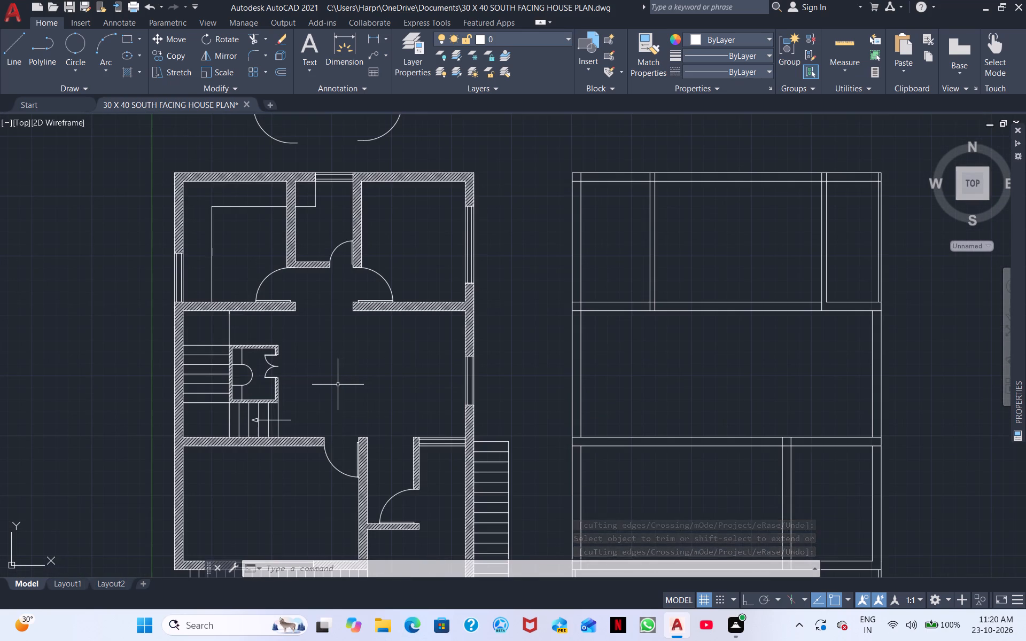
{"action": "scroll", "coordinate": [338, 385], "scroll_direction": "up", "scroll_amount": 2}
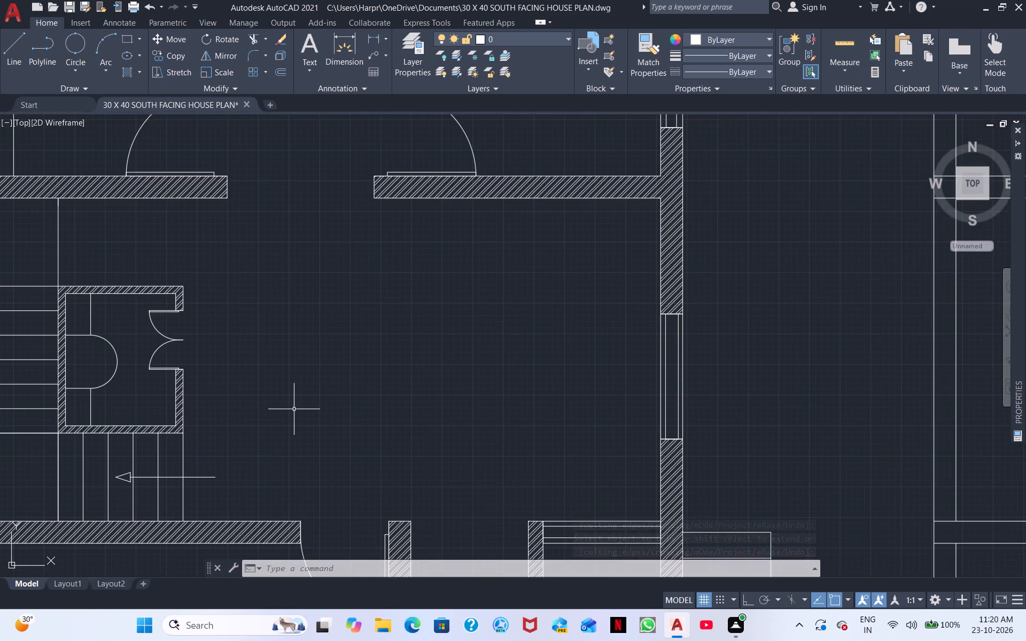
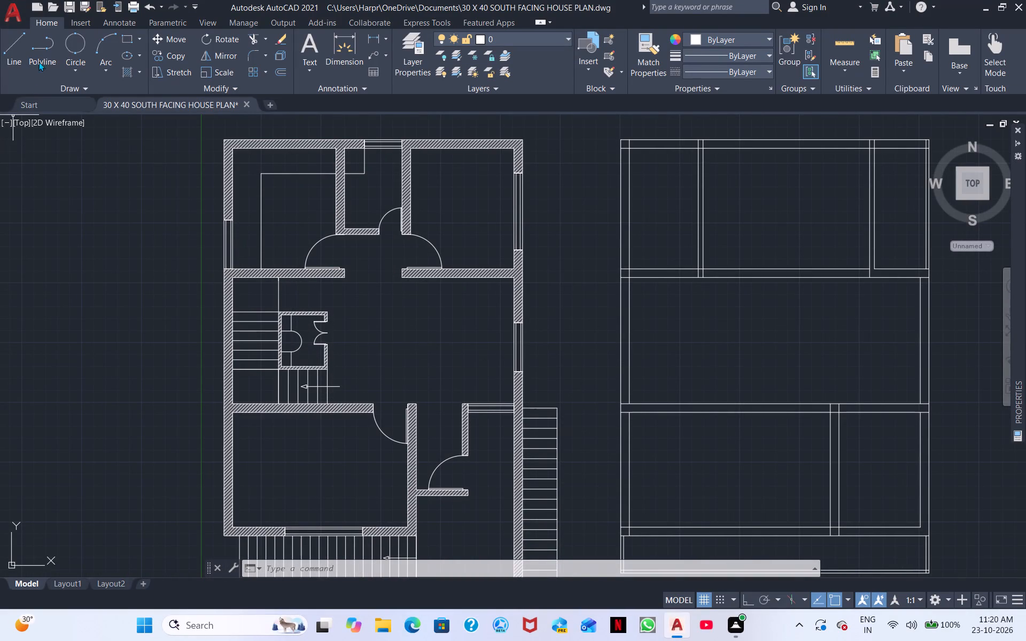
In the second plan's middle row, draw a 3' line east from the west wall's inner line, just south of the northern cross wall, using Ortho.
{"action": "left_click", "coordinate": [20, 43]}
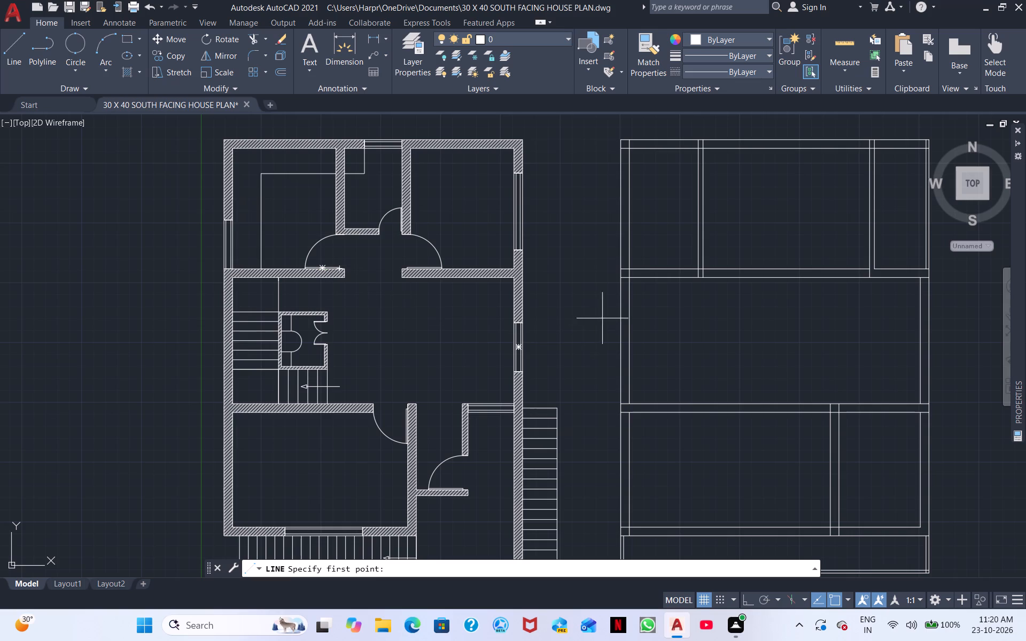
{"action": "middle_click_drag", "start_coordinate": [663, 319], "coordinate": [514, 359]}
{"action": "middle_click_drag", "start_coordinate": [513, 359], "coordinate": [582, 316]}
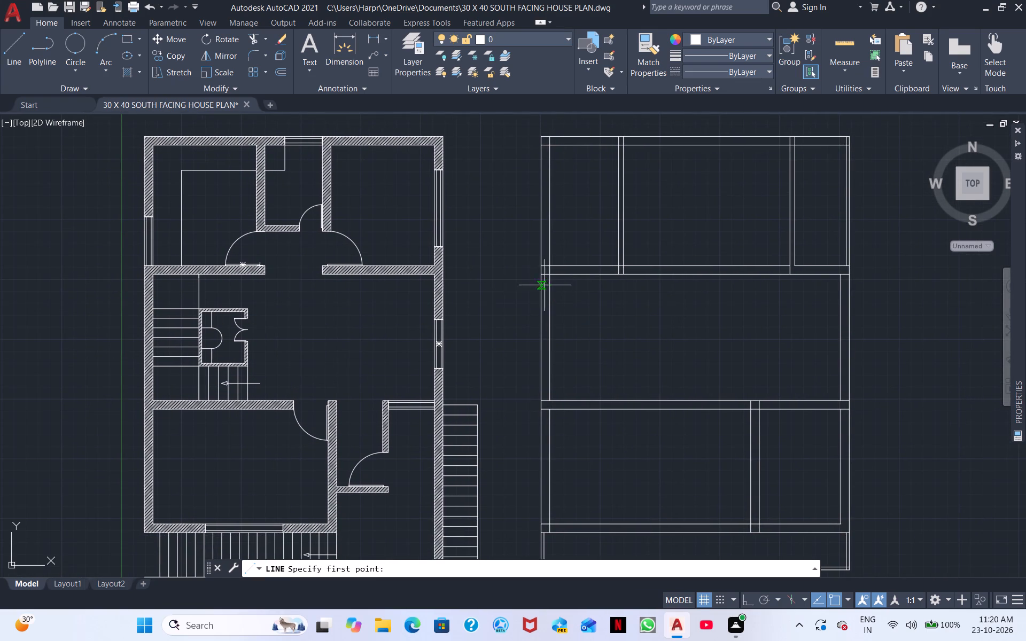
{"action": "scroll", "coordinate": [553, 285], "scroll_direction": "up", "scroll_amount": 2}
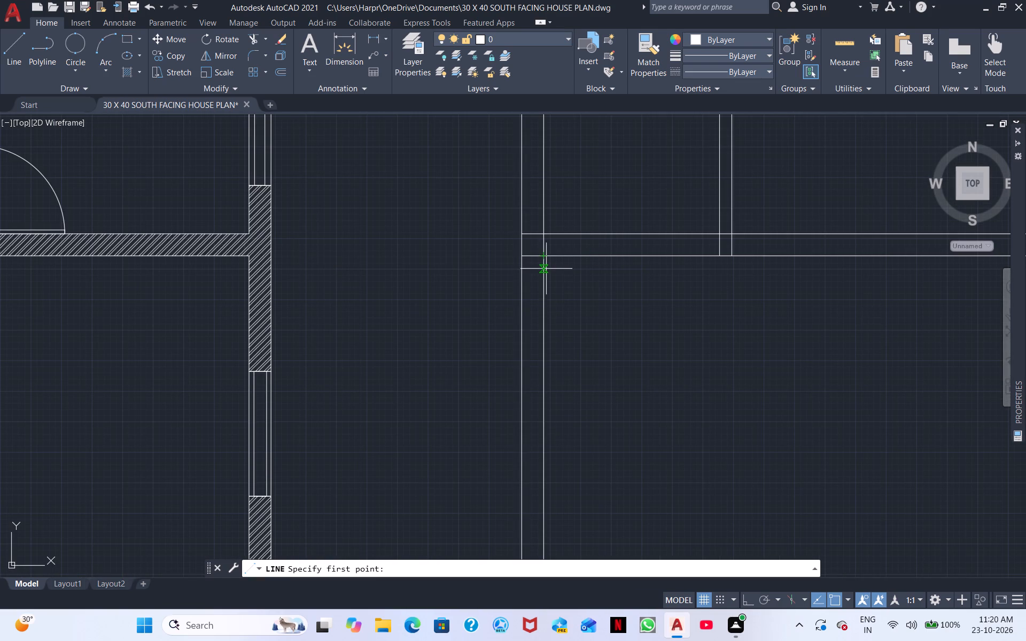
{"action": "left_click", "coordinate": [543, 269]}
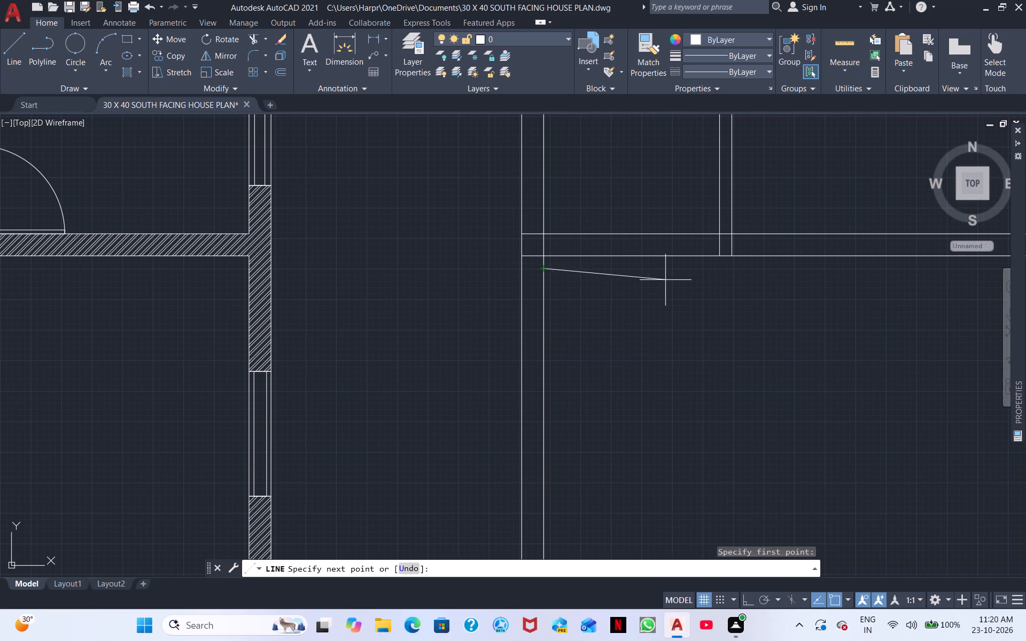
{"action": "left_click", "coordinate": [744, 592]}
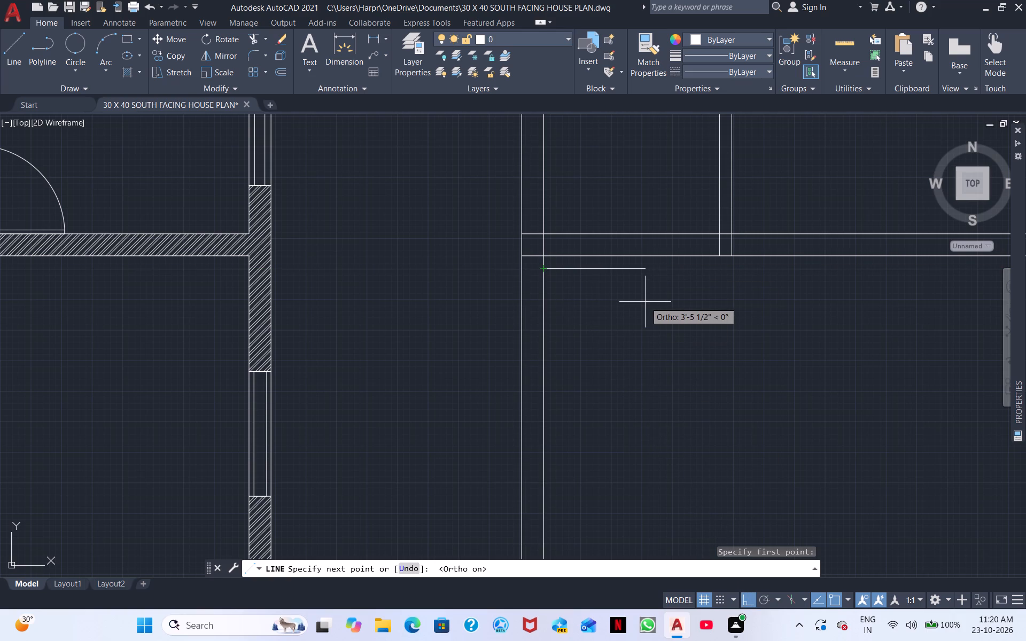
{"action": "type", "text": "3'"}
{"action": "key", "text": "Return"}
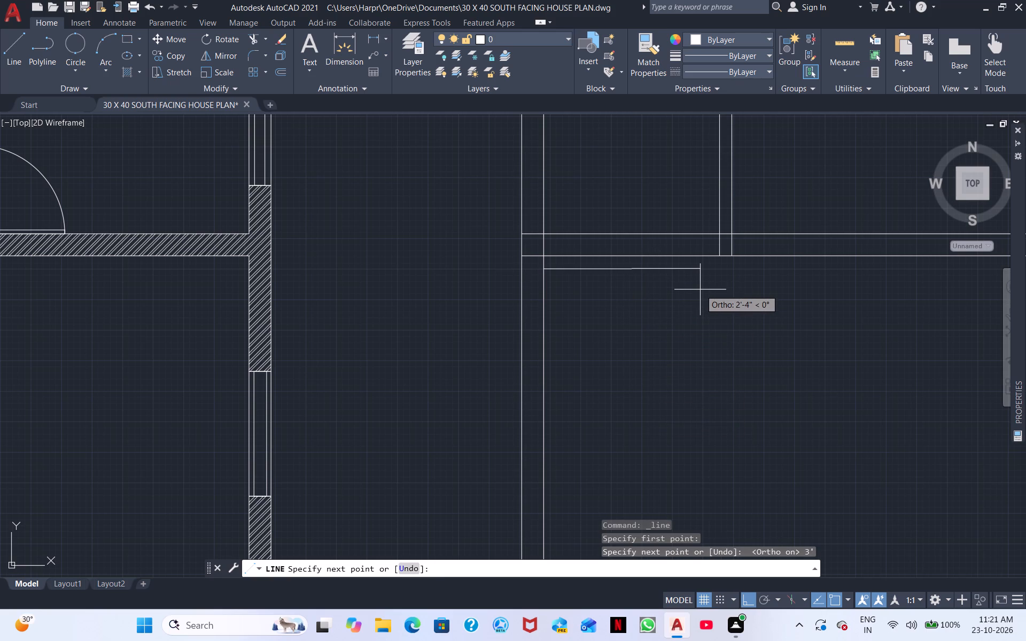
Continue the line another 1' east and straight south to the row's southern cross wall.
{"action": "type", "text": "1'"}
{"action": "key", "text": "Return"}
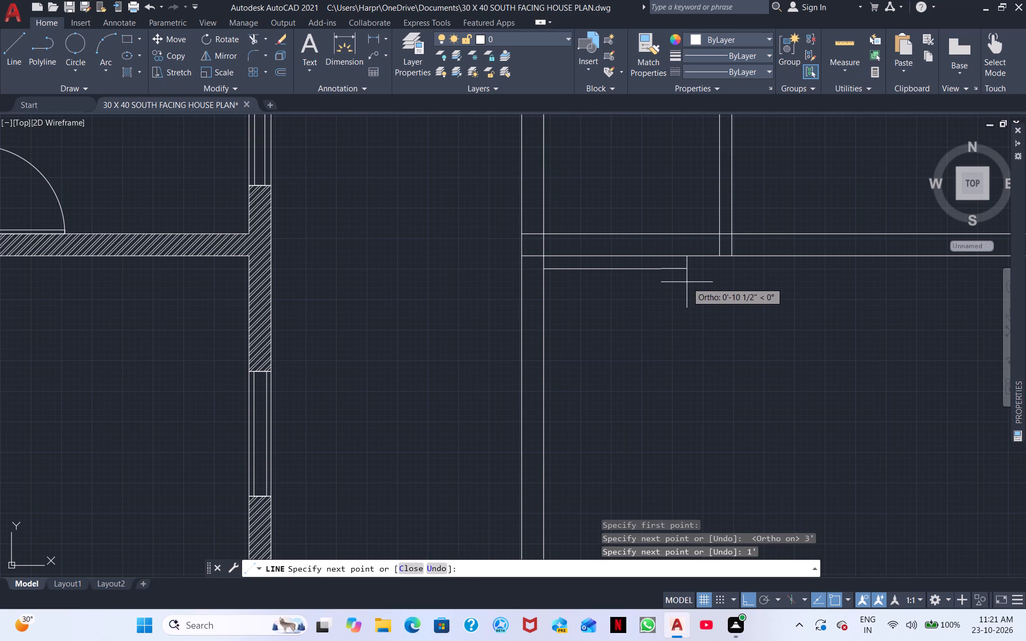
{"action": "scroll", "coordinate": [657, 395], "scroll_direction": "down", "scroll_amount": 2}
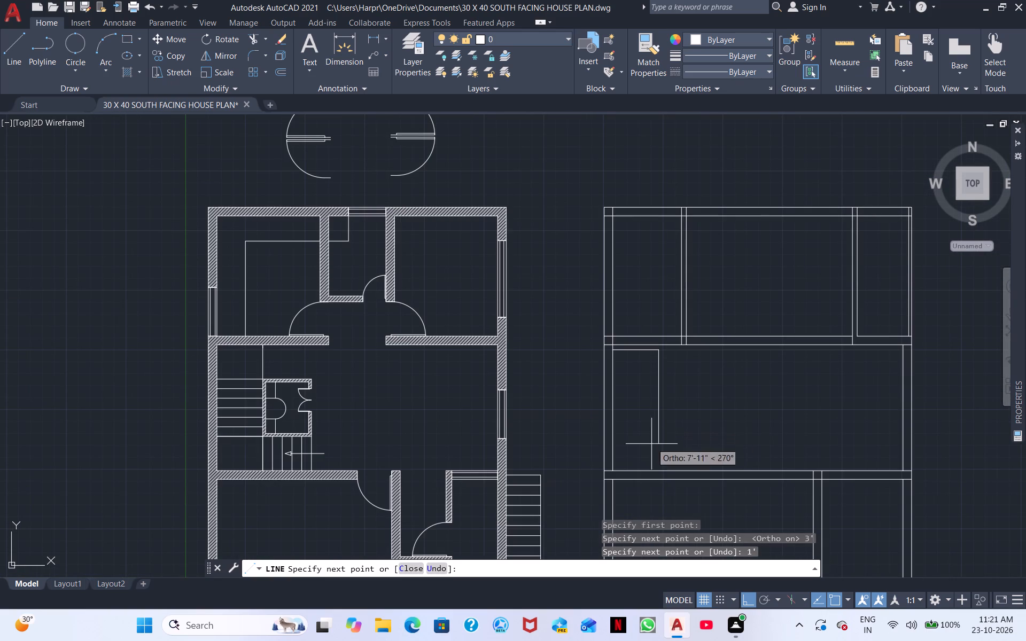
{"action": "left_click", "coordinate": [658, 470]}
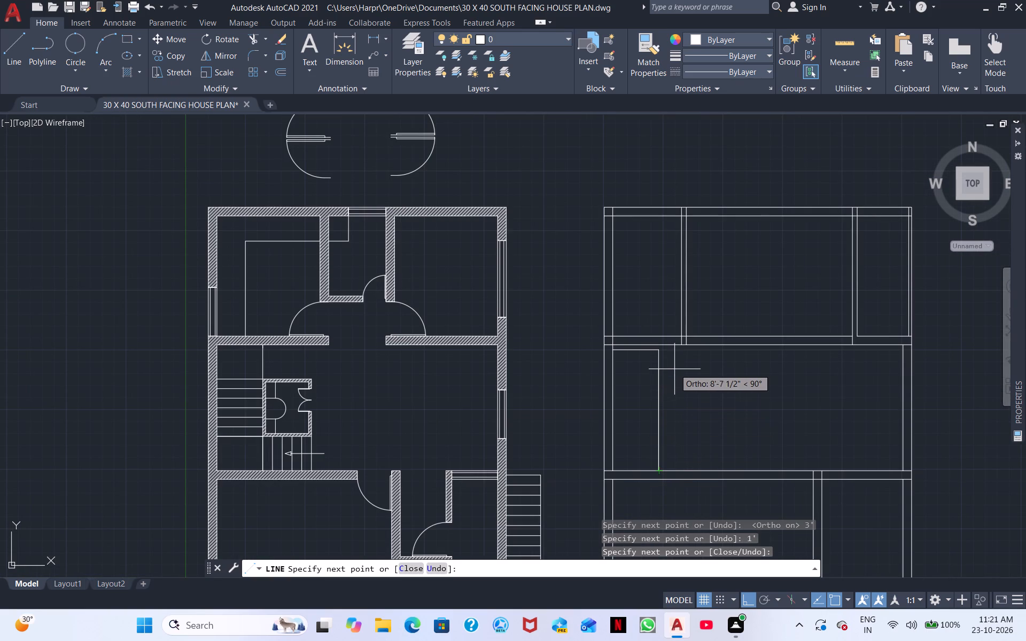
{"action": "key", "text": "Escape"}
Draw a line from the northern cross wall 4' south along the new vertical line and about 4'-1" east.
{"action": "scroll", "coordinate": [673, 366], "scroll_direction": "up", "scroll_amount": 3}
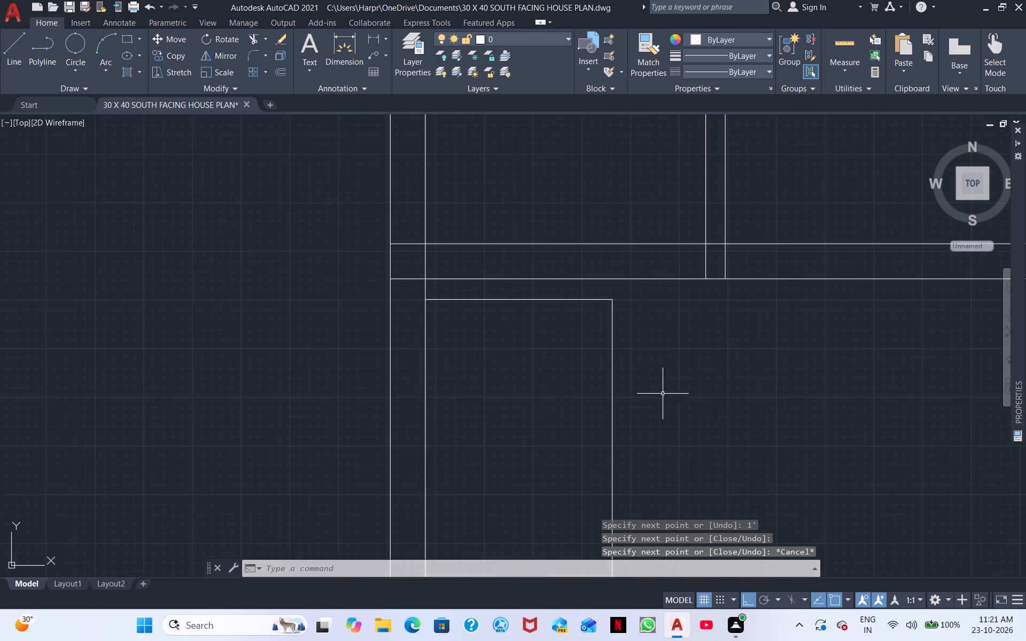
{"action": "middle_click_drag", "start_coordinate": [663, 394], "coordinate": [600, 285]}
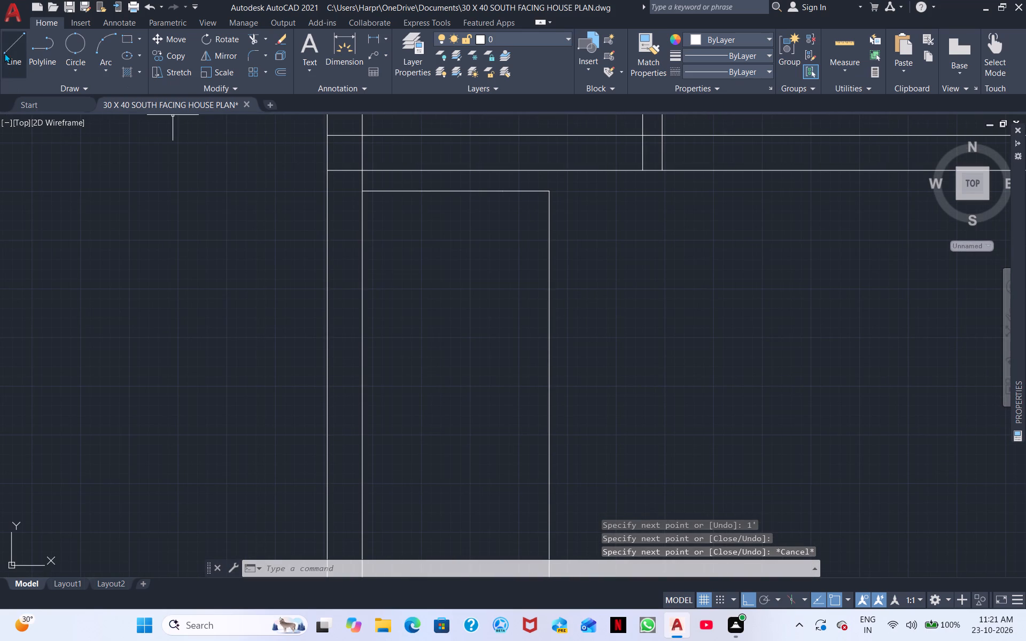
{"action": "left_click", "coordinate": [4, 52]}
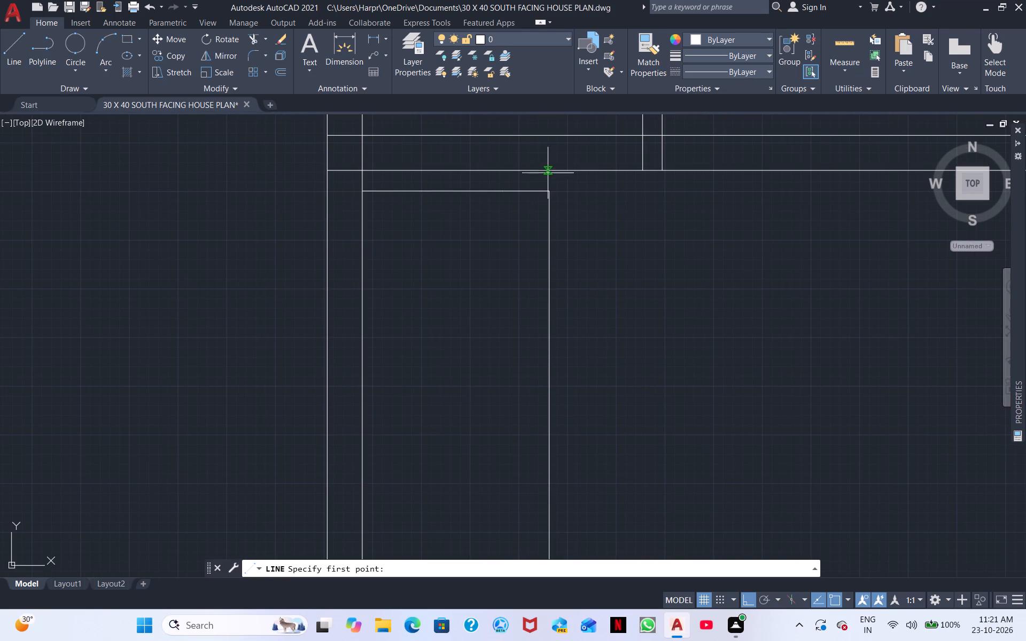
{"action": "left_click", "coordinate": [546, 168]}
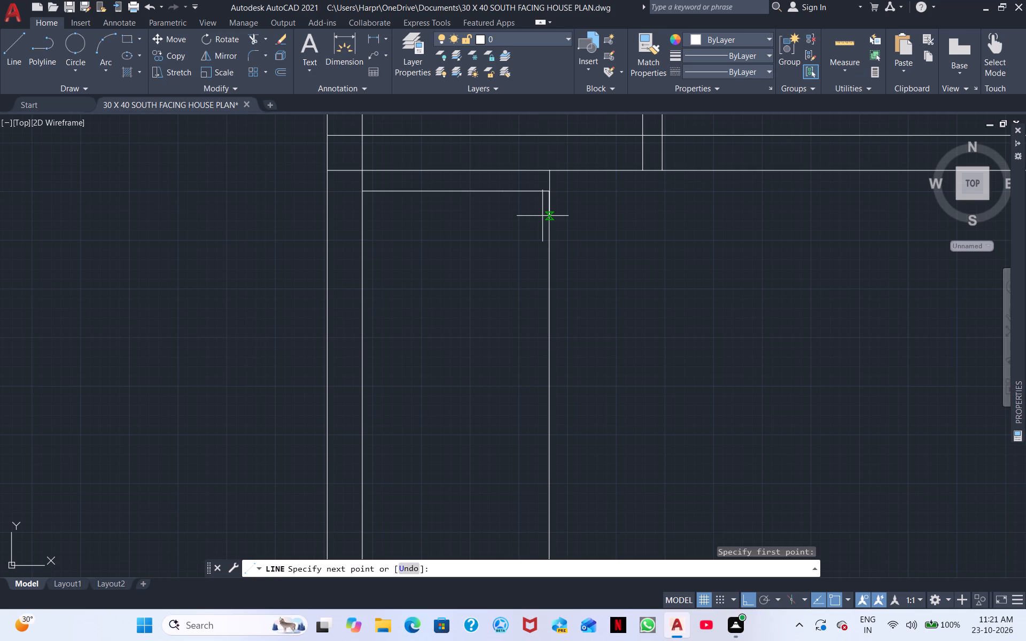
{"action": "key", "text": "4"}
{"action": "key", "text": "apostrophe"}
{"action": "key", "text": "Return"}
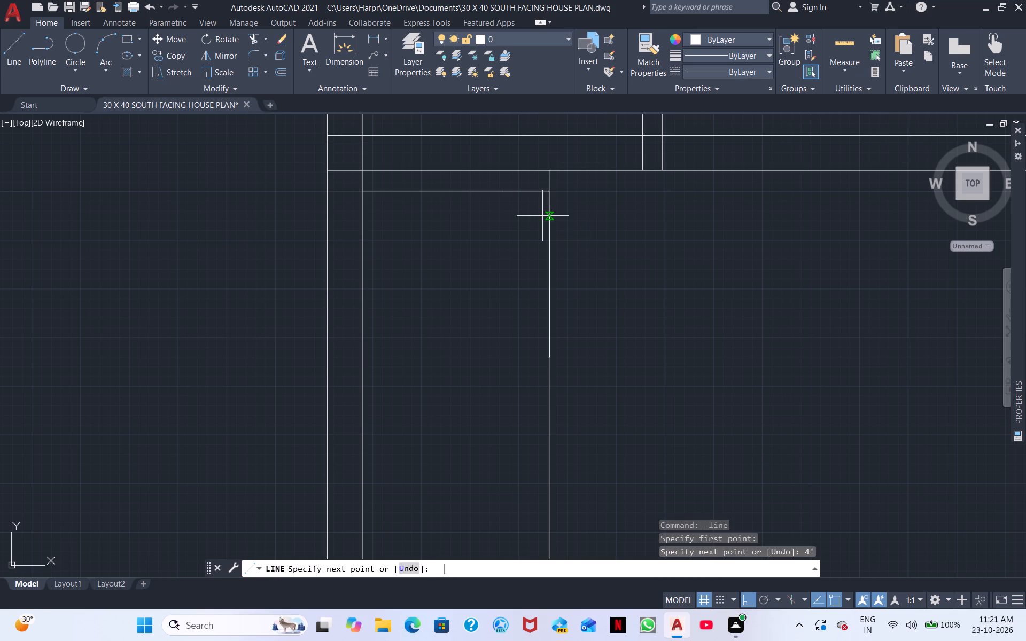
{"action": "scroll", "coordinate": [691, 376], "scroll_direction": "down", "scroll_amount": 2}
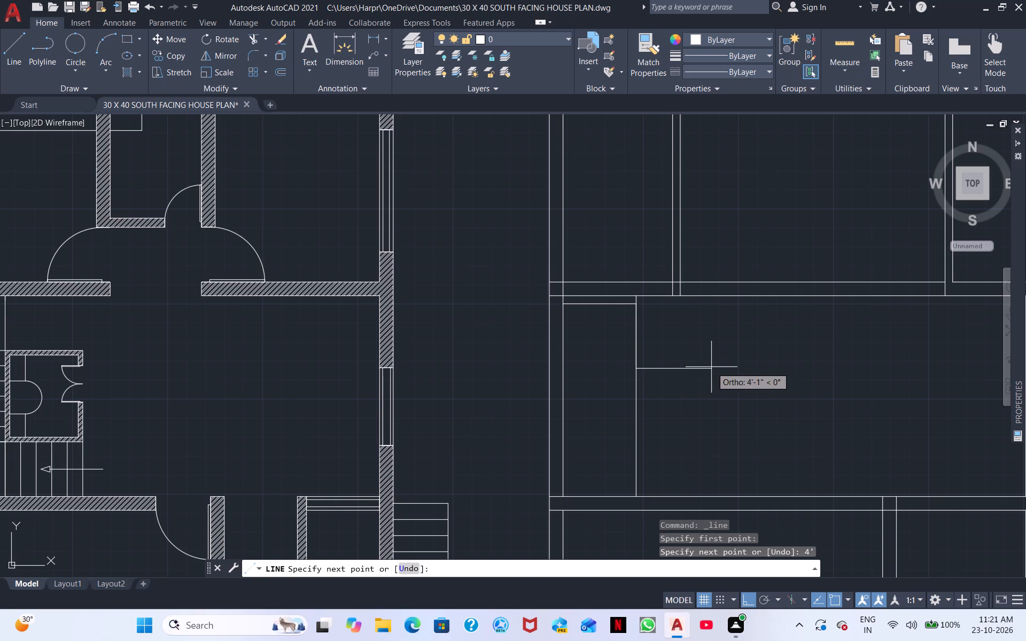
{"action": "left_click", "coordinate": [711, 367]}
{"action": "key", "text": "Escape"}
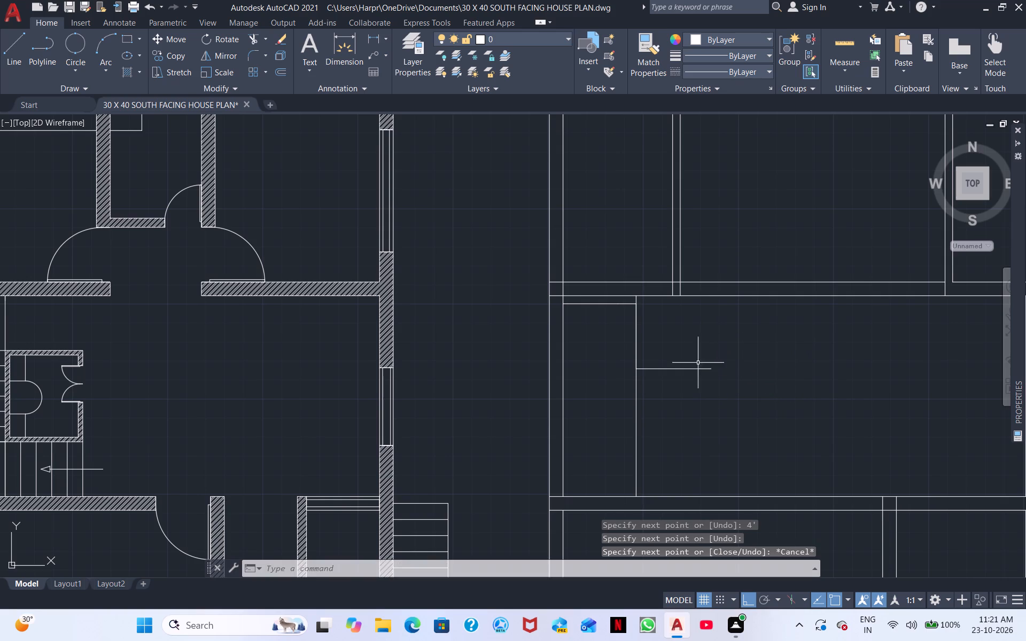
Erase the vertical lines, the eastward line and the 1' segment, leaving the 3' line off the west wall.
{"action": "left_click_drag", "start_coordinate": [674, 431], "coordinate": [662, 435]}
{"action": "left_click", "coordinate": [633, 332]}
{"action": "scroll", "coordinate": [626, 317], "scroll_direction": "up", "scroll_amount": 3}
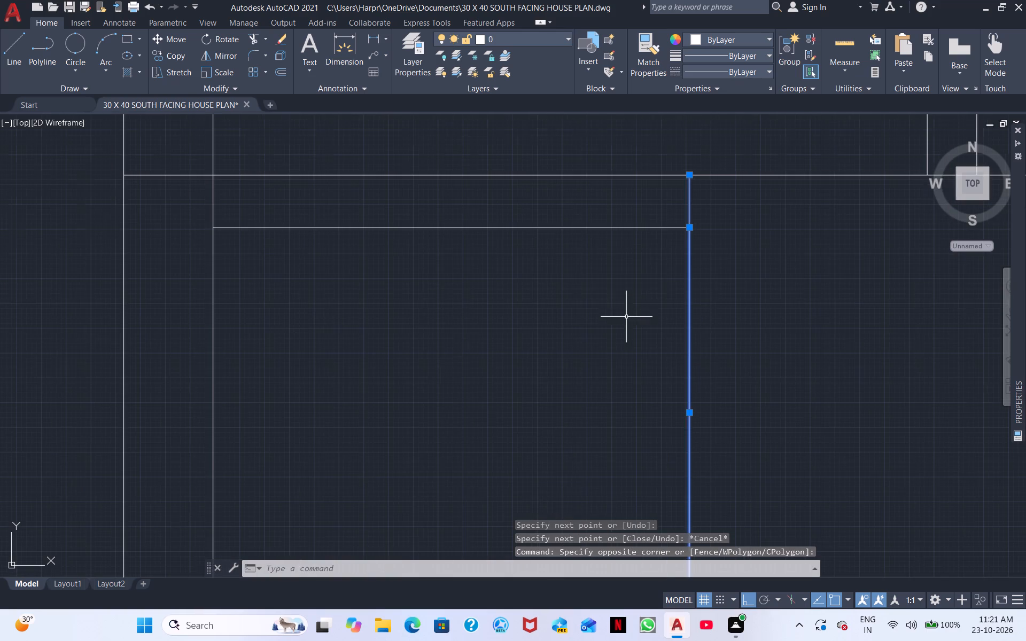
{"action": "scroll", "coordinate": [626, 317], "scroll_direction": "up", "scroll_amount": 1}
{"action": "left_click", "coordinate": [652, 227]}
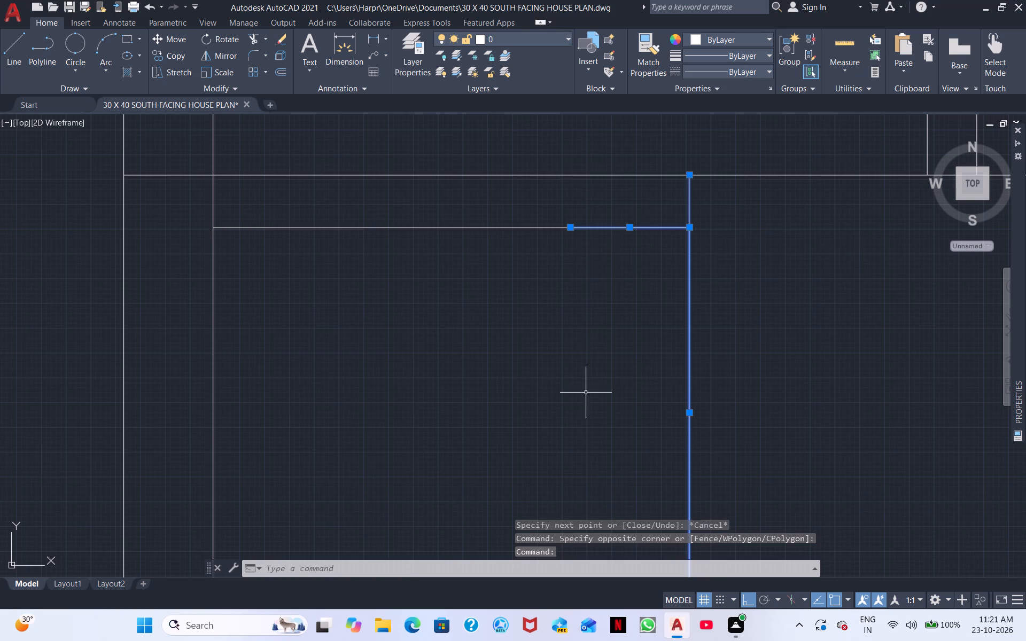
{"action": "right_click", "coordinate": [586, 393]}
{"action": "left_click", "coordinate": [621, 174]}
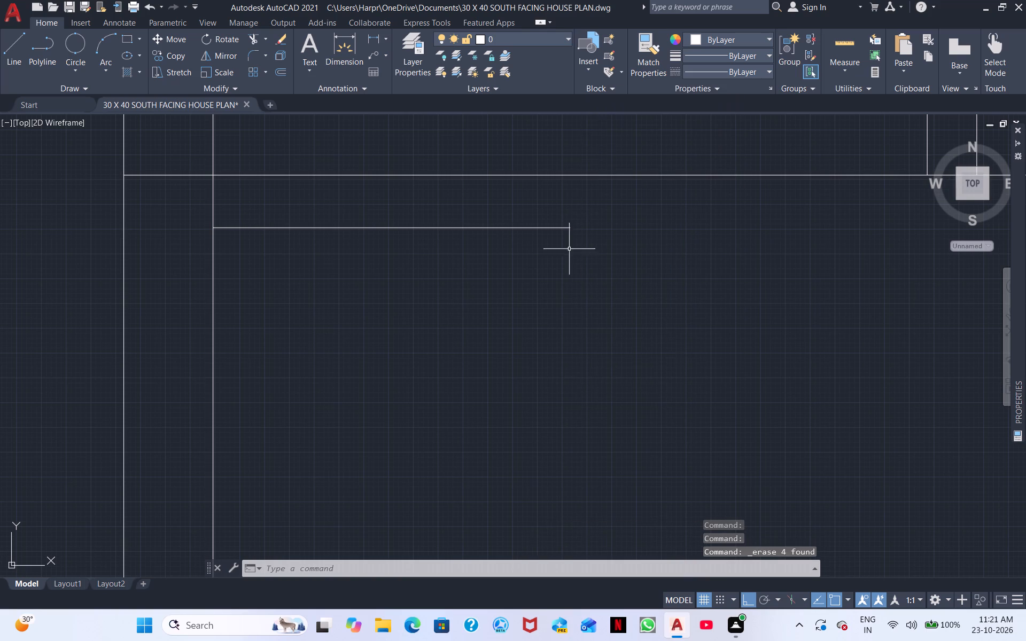
Draw a vertical line from the northern cross wall, aligned with the 3' line's east end, down to the southern cross wall.
{"action": "right_click_drag", "start_coordinate": [535, 310], "coordinate": [532, 316]}
{"action": "left_click", "coordinate": [587, 334]}
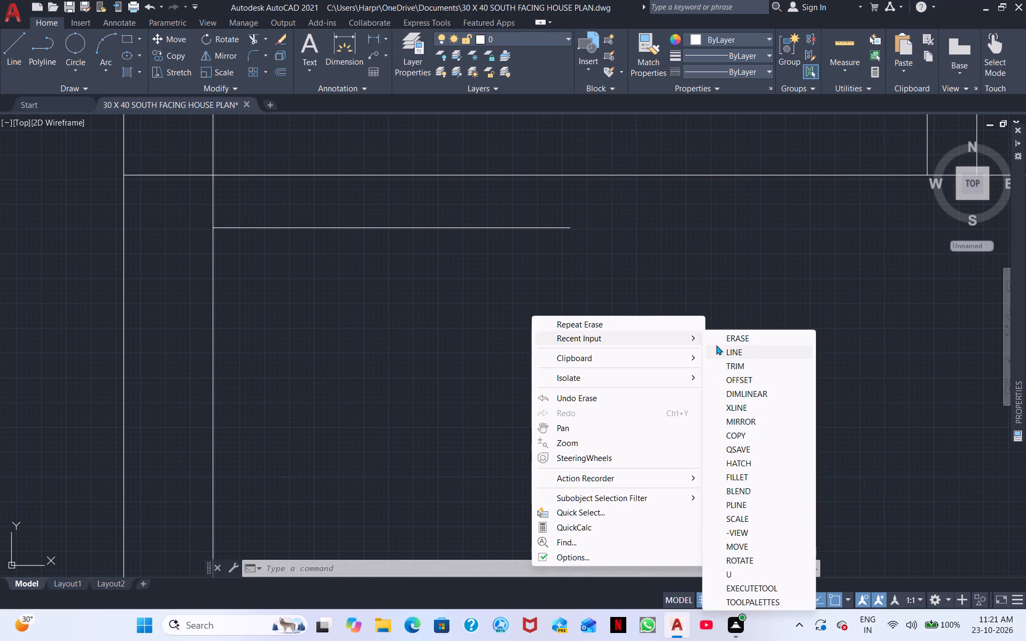
{"action": "left_click", "coordinate": [728, 350]}
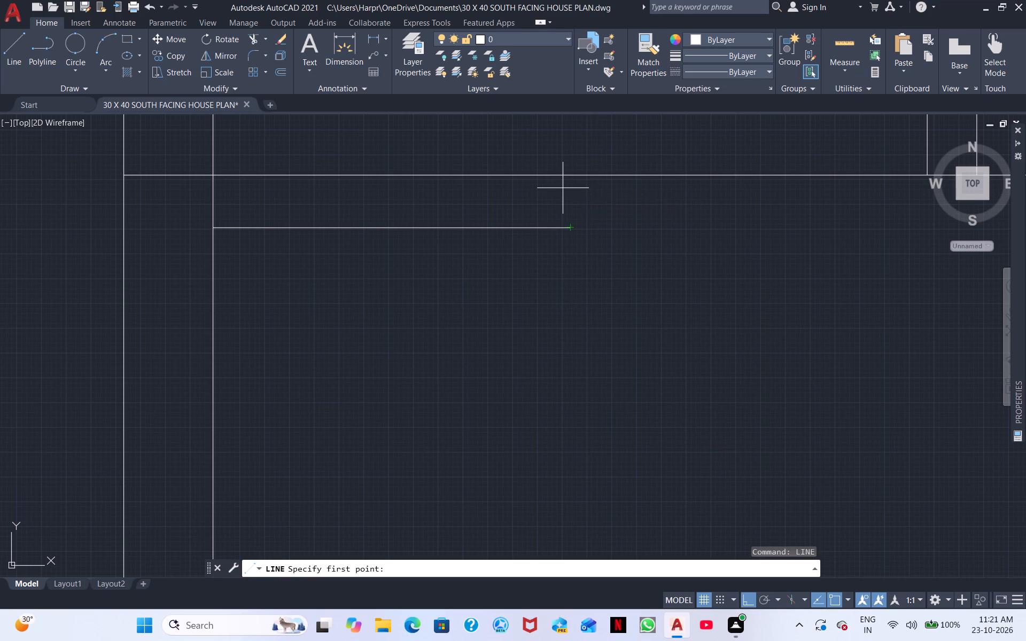
{"action": "scroll", "coordinate": [568, 221], "scroll_direction": "down", "scroll_amount": 3}
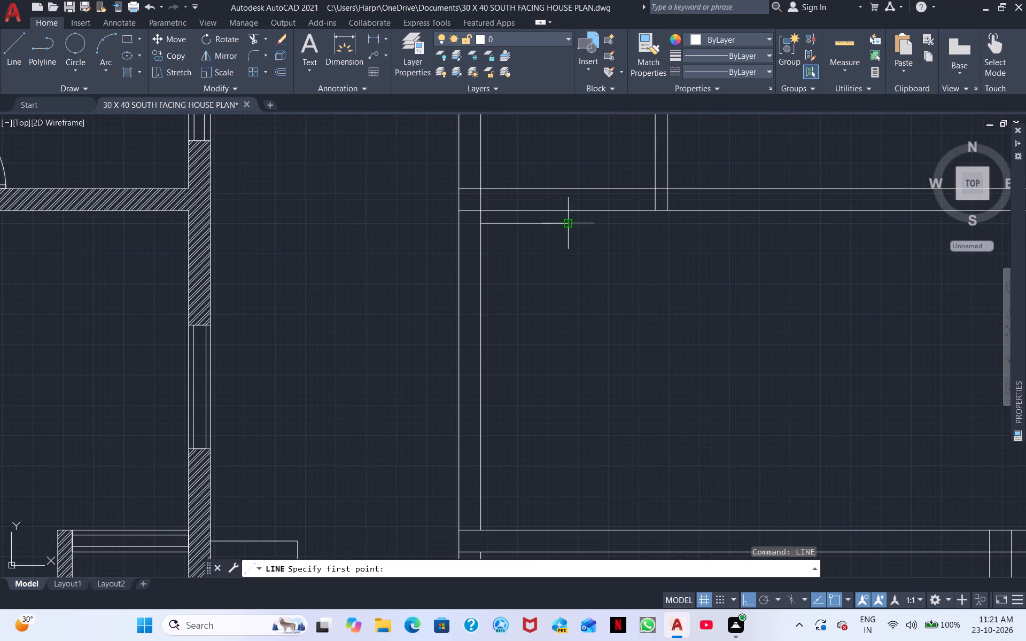
{"action": "scroll", "coordinate": [552, 276], "scroll_direction": "up", "scroll_amount": 4}
{"action": "middle_click_drag", "start_coordinate": [568, 256], "coordinate": [533, 463]}
{"action": "scroll", "coordinate": [547, 277], "scroll_direction": "down", "scroll_amount": 2}
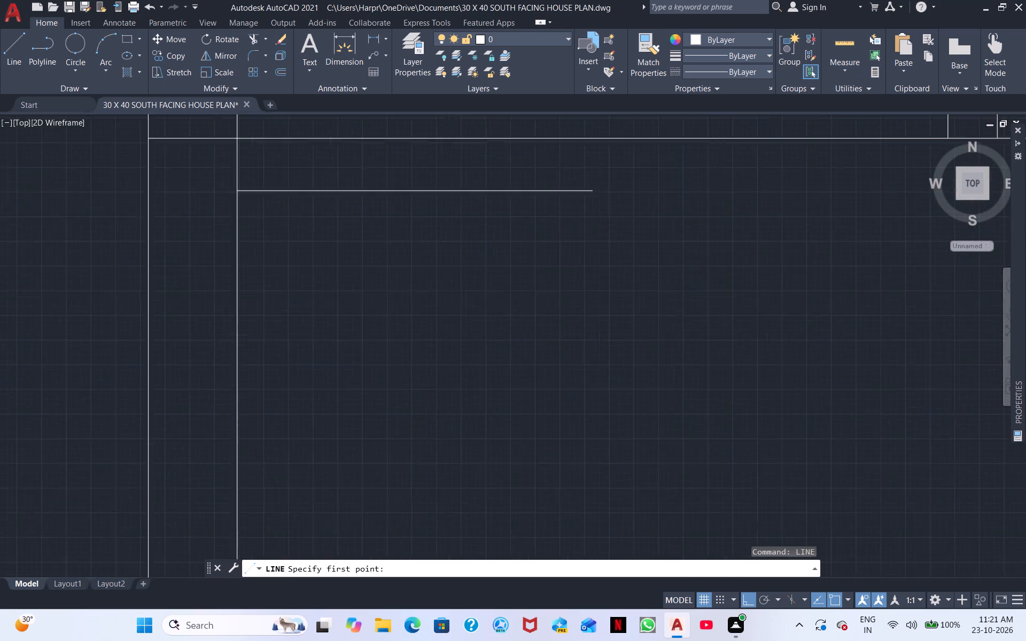
{"action": "left_click", "coordinate": [577, 179]}
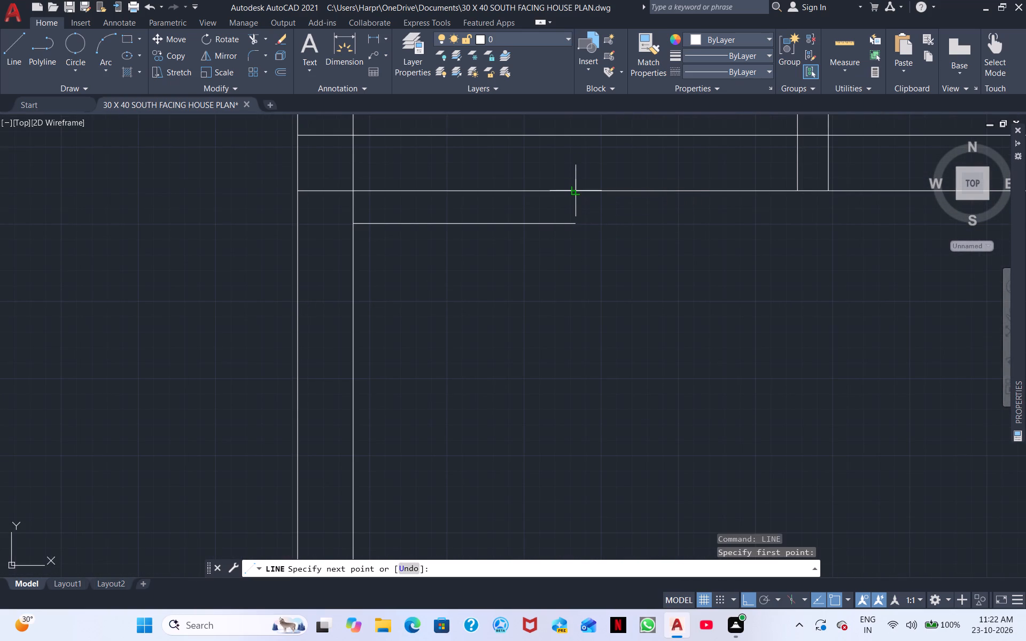
{"action": "left_click", "coordinate": [577, 189]}
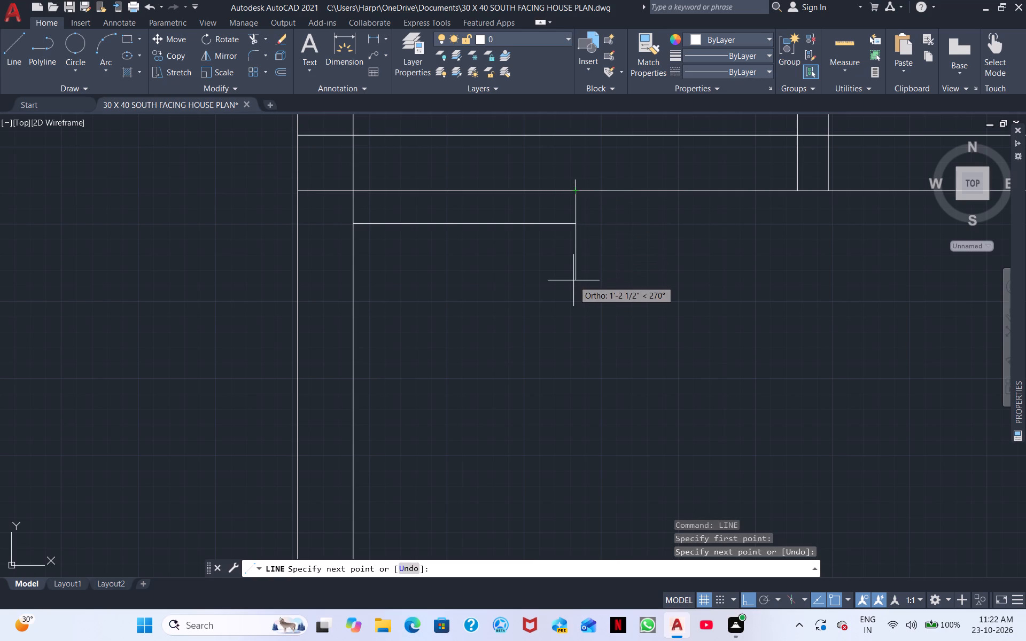
{"action": "scroll", "coordinate": [534, 433], "scroll_direction": "down", "scroll_amount": 3}
{"action": "middle_click_drag", "start_coordinate": [584, 454], "coordinate": [576, 323]}
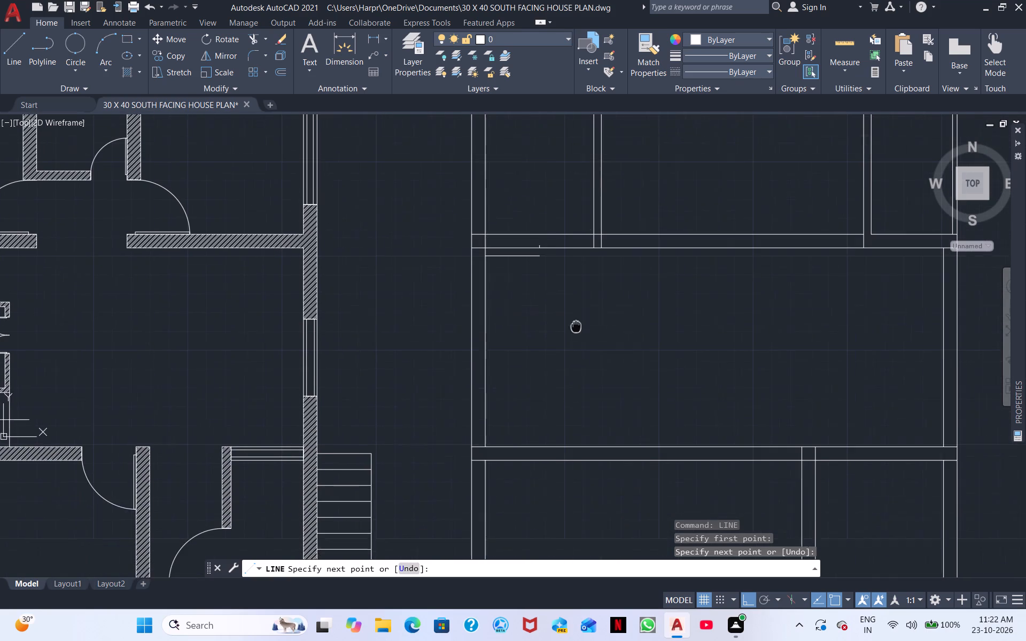
{"action": "middle_click_drag", "start_coordinate": [576, 323], "coordinate": [576, 316]}
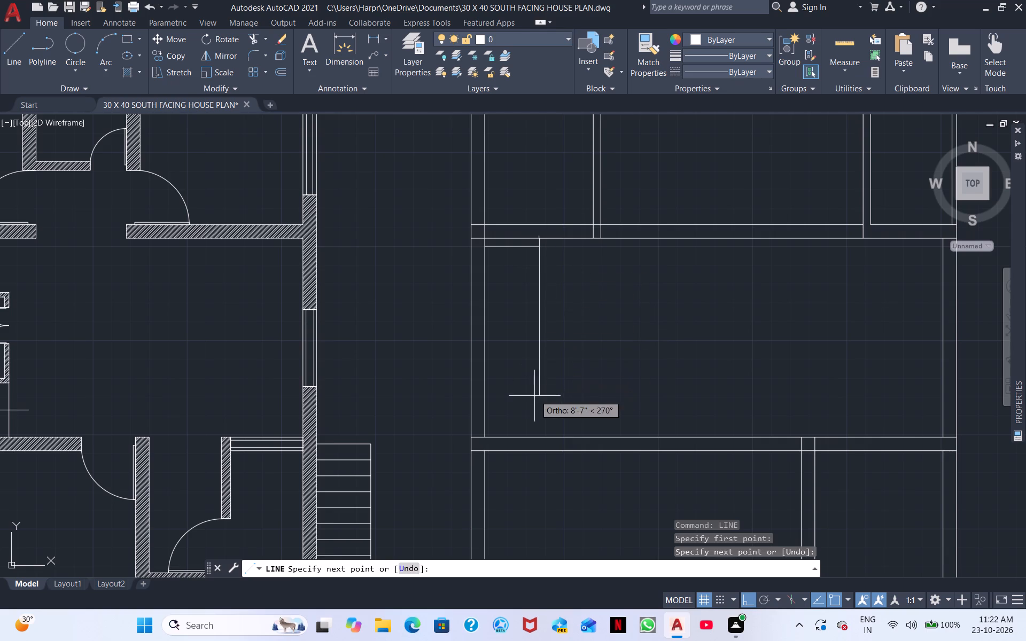
{"action": "left_click", "coordinate": [539, 439]}
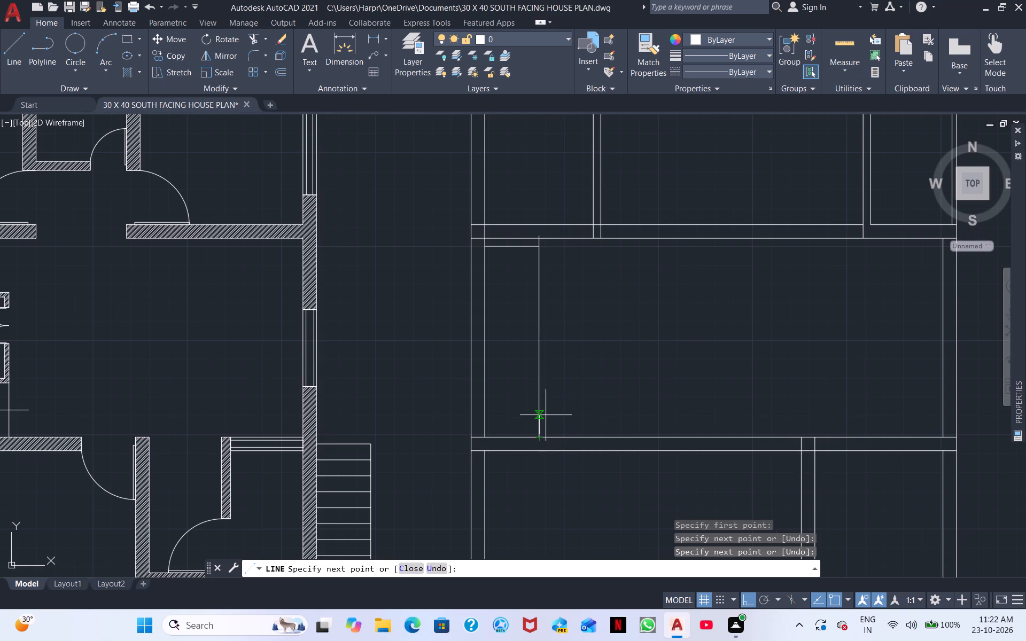
{"action": "key", "text": "Escape"}
From the vertical line's north end, draw lines 3' south, about 5'-2 1/2" east and back north to the cross wall.
{"action": "right_click", "coordinate": [541, 271]}
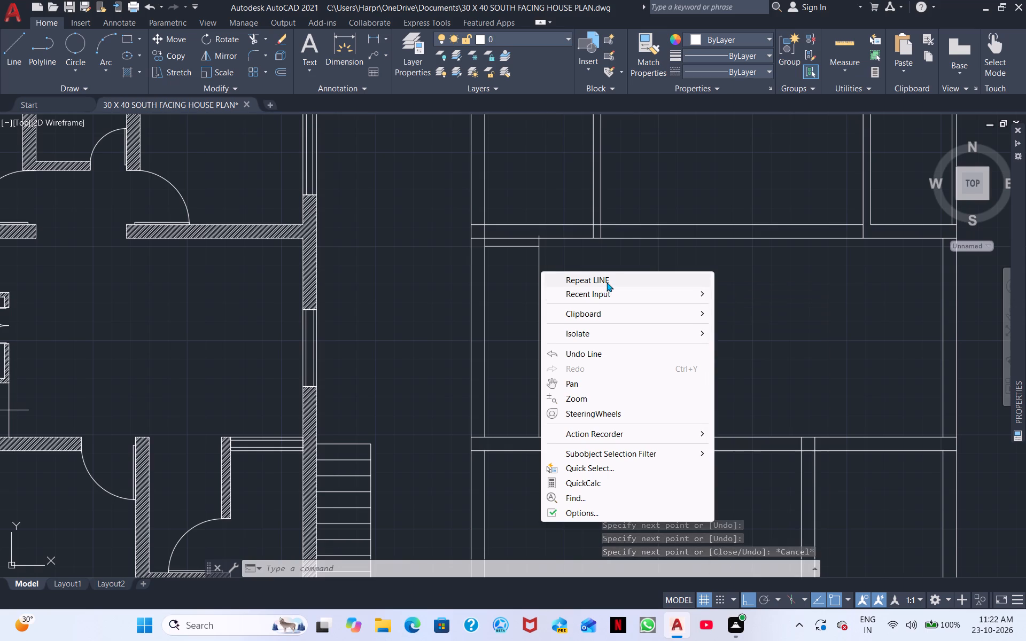
{"action": "left_click", "coordinate": [607, 282]}
{"action": "left_click", "coordinate": [538, 238]}
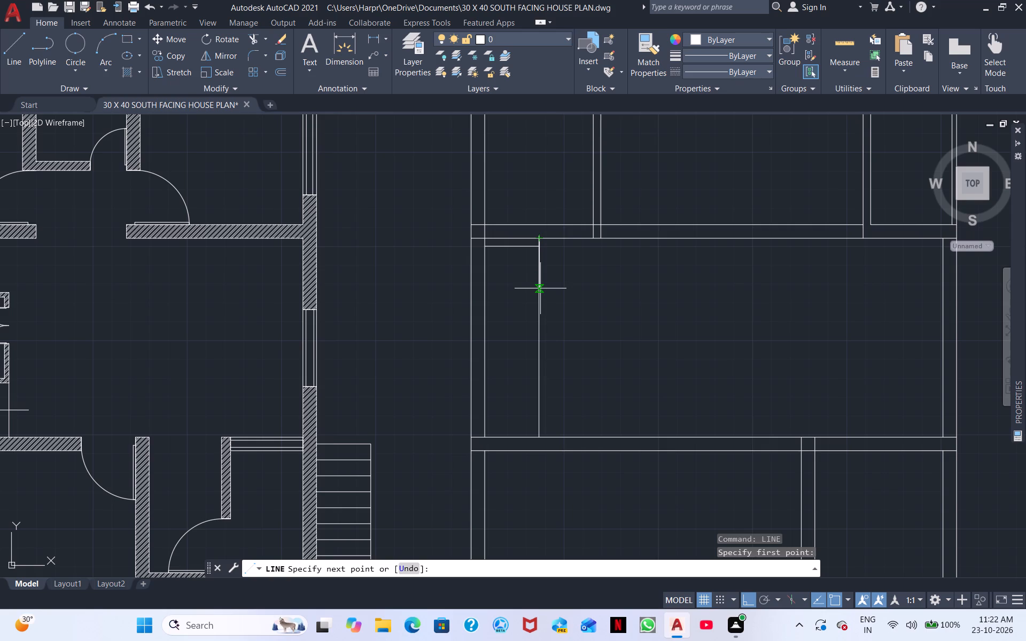
{"action": "type", "text": "3'"}
{"action": "key", "text": "Return"}
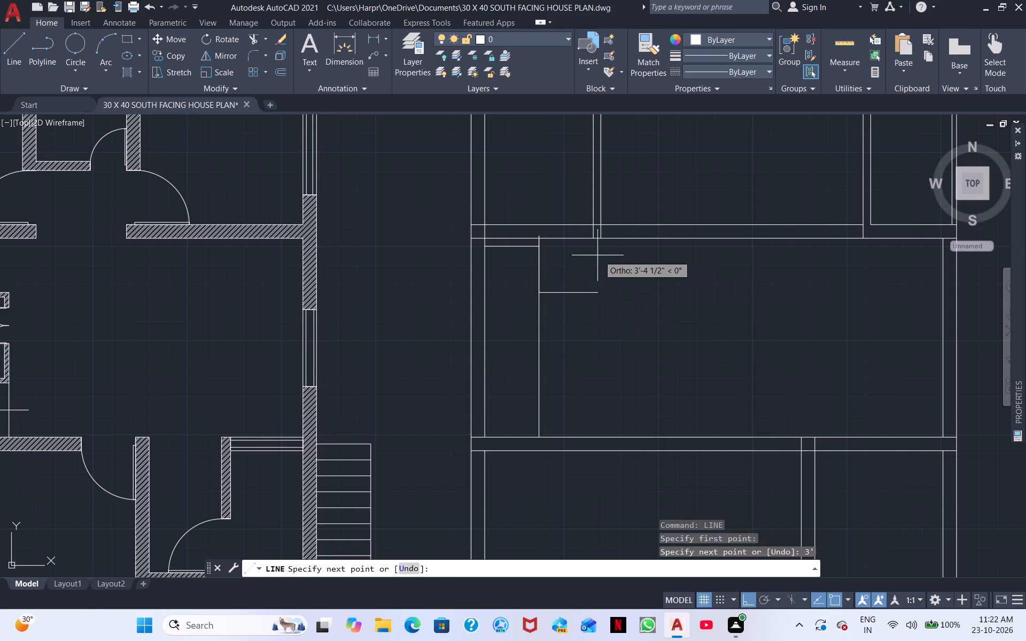
{"action": "scroll", "coordinate": [613, 255], "scroll_direction": "up", "scroll_amount": 1}
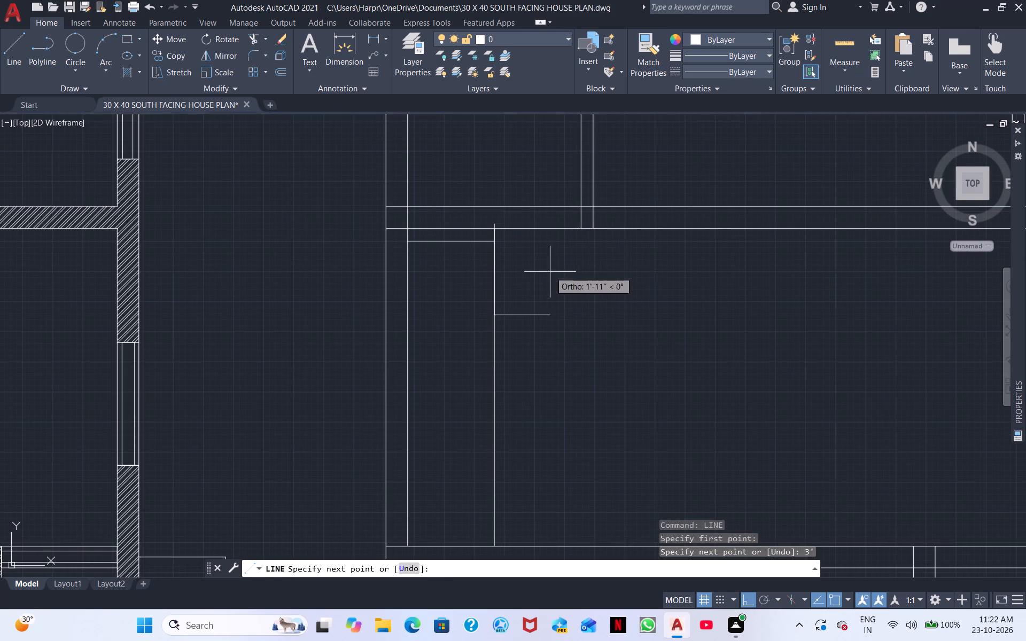
{"action": "left_click", "coordinate": [646, 310]}
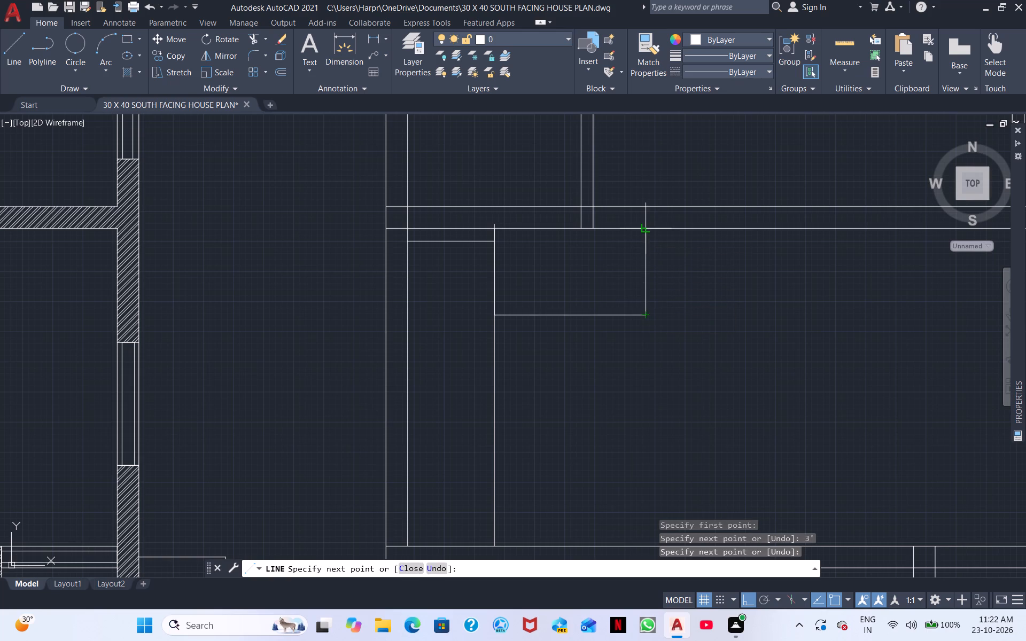
{"action": "left_click", "coordinate": [644, 230]}
{"action": "key", "text": "Escape"}
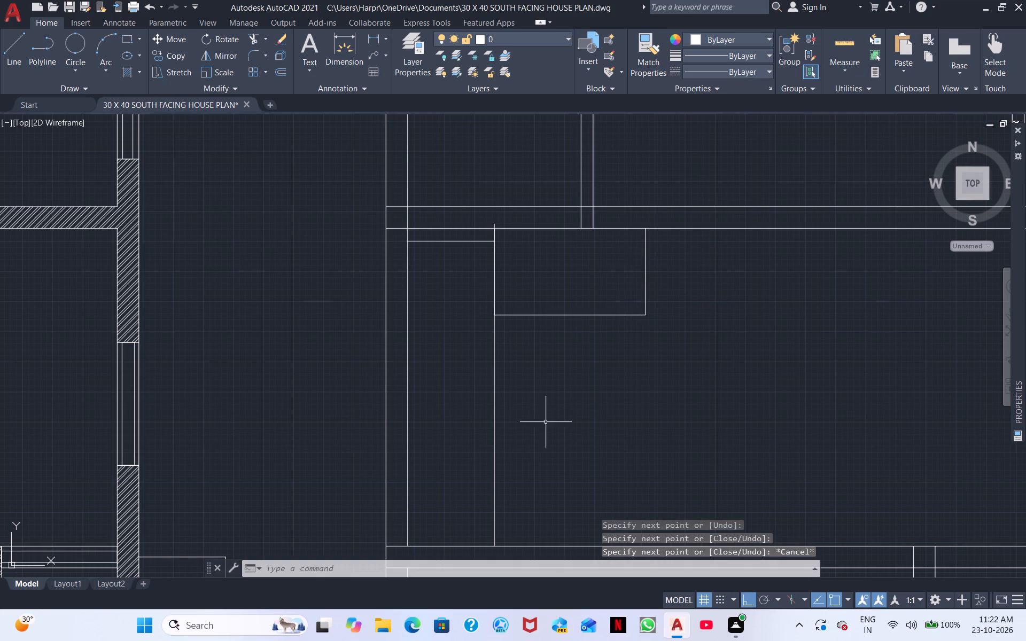
From the vertical line's south end, draw lines 3' north, east to align with the northern rectangle's east side, and south to the cross wall.
{"action": "middle_click_drag", "start_coordinate": [538, 420], "coordinate": [499, 269]}
{"action": "right_click", "coordinate": [532, 340]}
{"action": "left_click", "coordinate": [582, 343]}
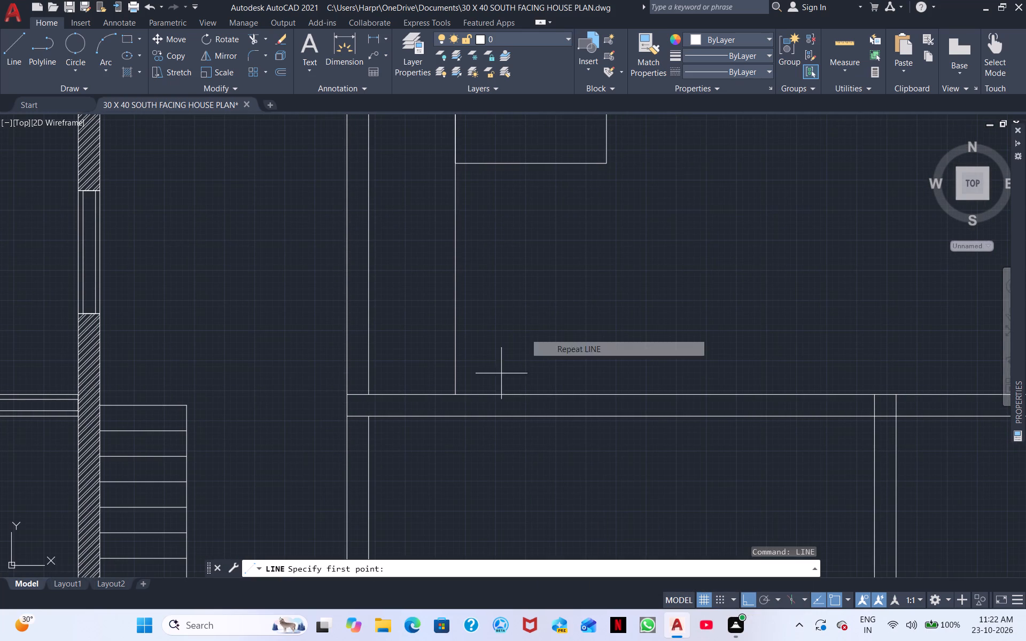
{"action": "left_click_drag", "start_coordinate": [452, 392], "coordinate": [452, 374]}
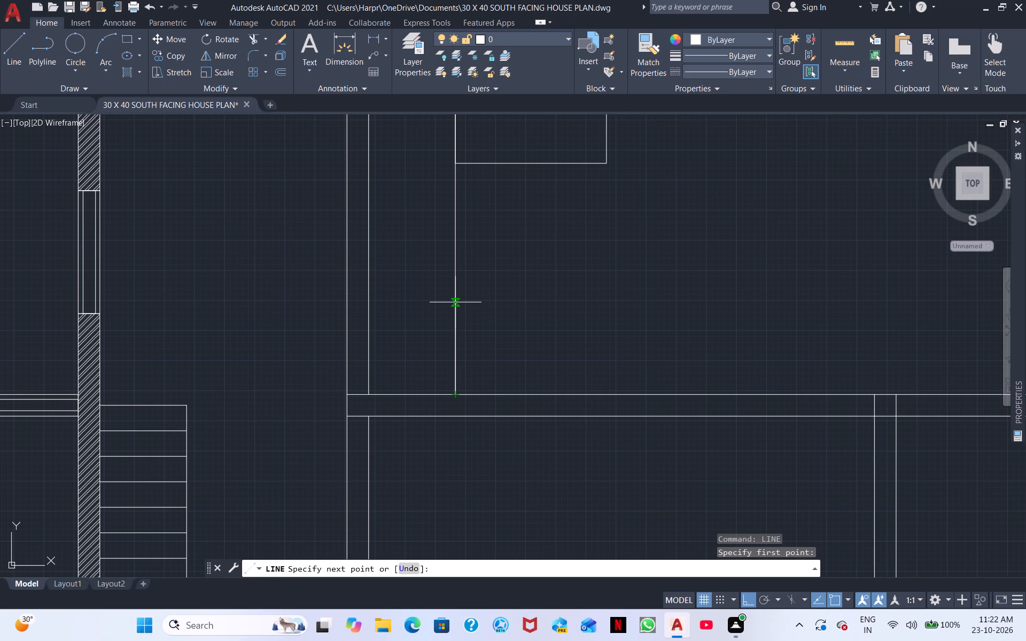
{"action": "type", "text": "3'"}
{"action": "key", "text": "Return"}
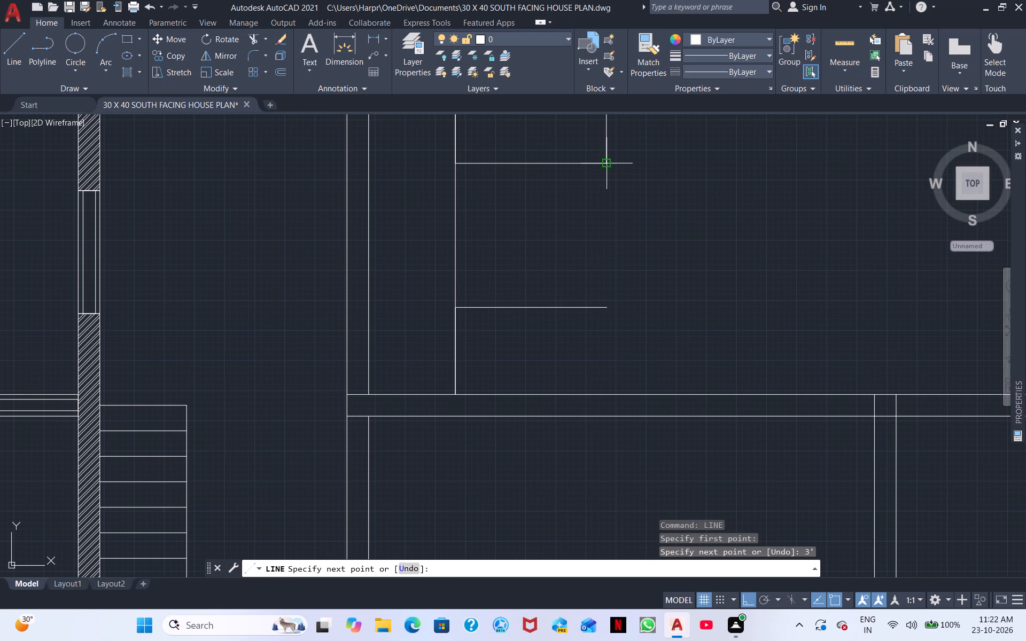
{"action": "left_click", "coordinate": [606, 307]}
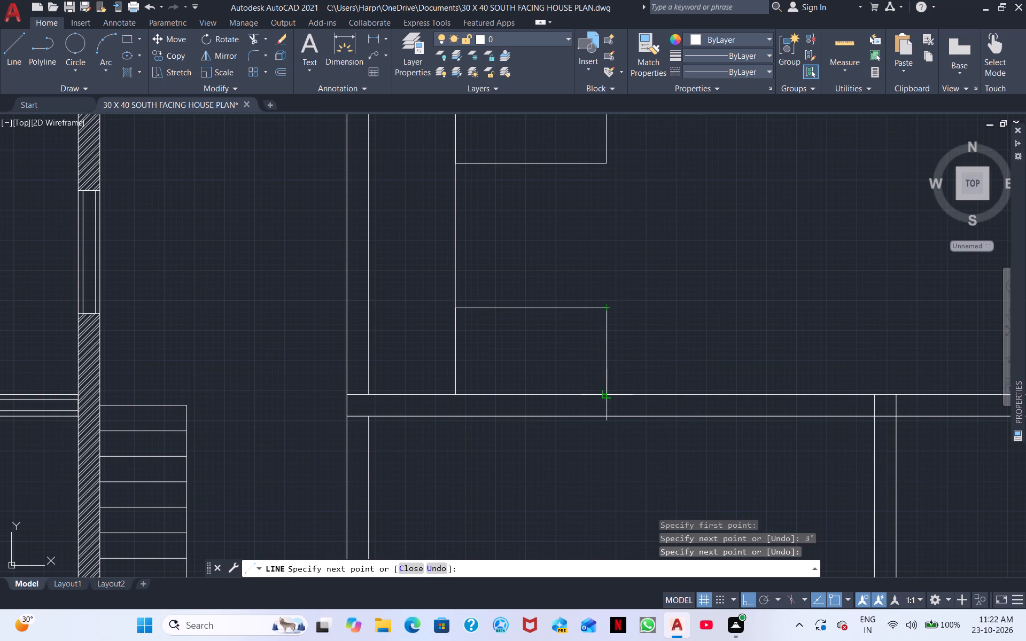
{"action": "left_click", "coordinate": [608, 396]}
{"action": "key", "text": "Escape"}
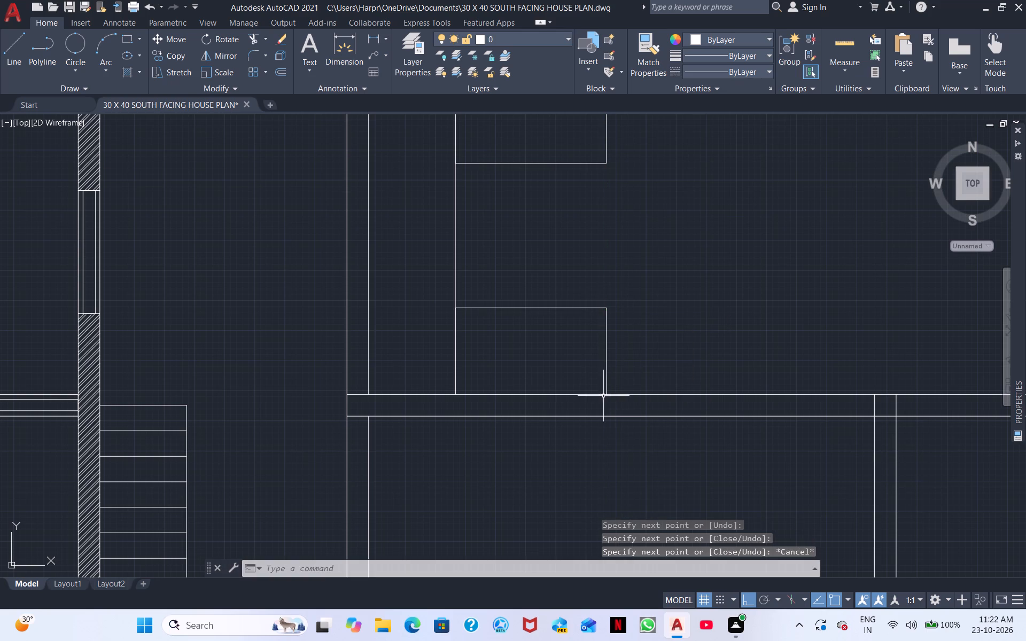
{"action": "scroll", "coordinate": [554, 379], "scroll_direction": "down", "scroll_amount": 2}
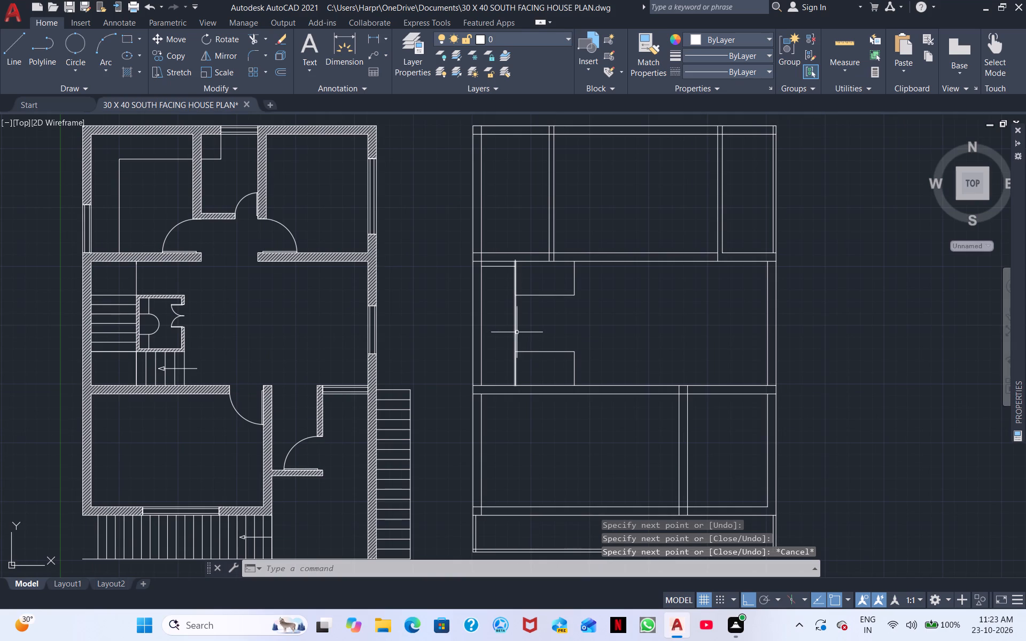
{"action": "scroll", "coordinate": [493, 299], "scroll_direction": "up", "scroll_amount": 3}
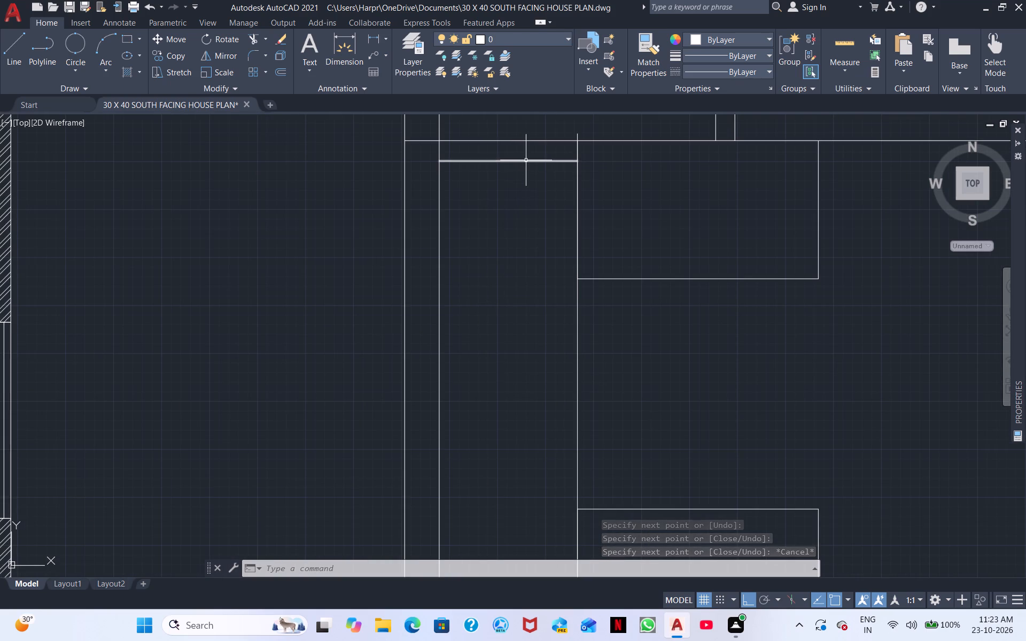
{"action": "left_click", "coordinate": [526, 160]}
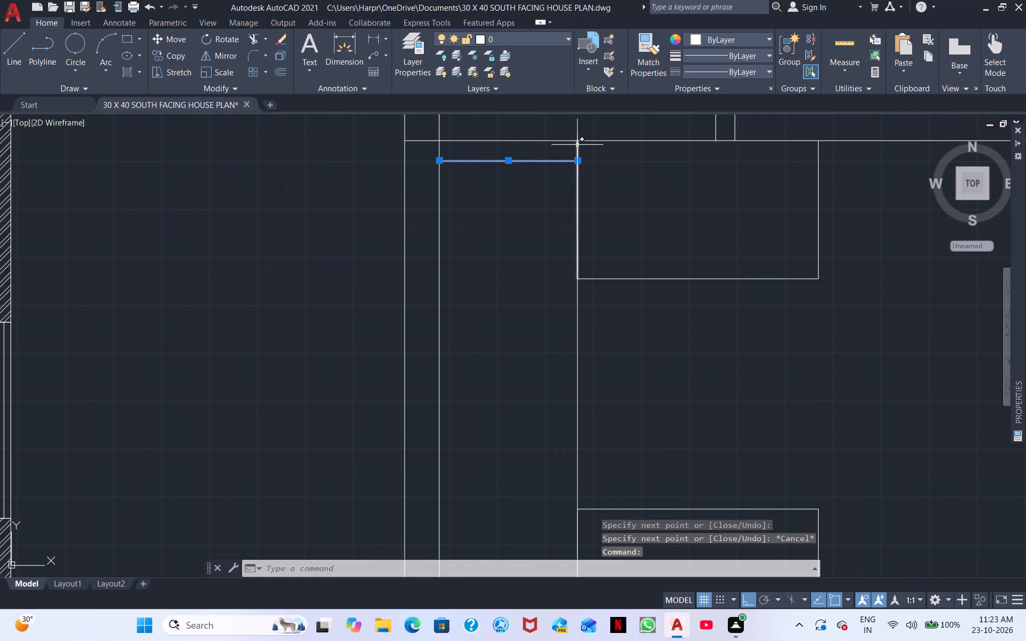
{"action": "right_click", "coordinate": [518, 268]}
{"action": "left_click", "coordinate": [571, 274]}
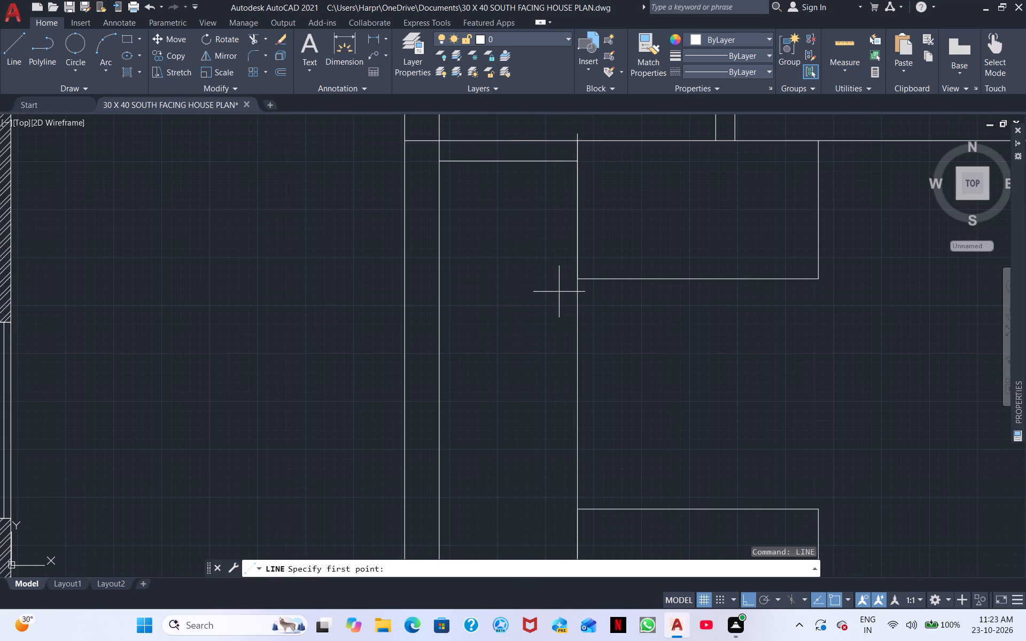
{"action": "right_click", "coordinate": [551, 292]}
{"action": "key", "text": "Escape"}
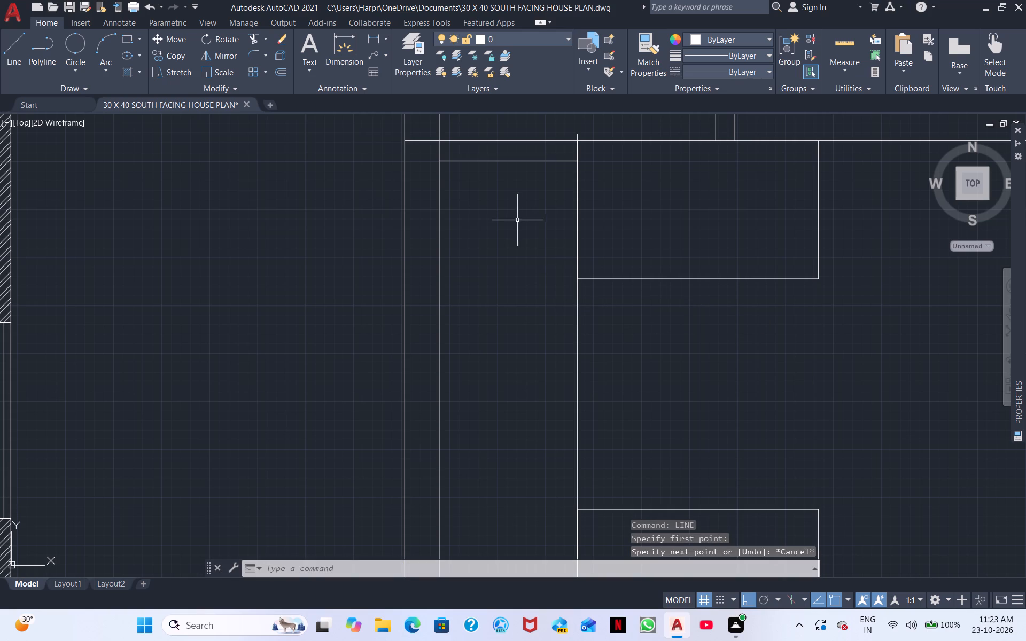
Erase the short 3' horizontal line between the west wall and the vertical line, just south of the northern cross wall.
{"action": "left_click", "coordinate": [526, 160]}
{"action": "right_click", "coordinate": [532, 304]}
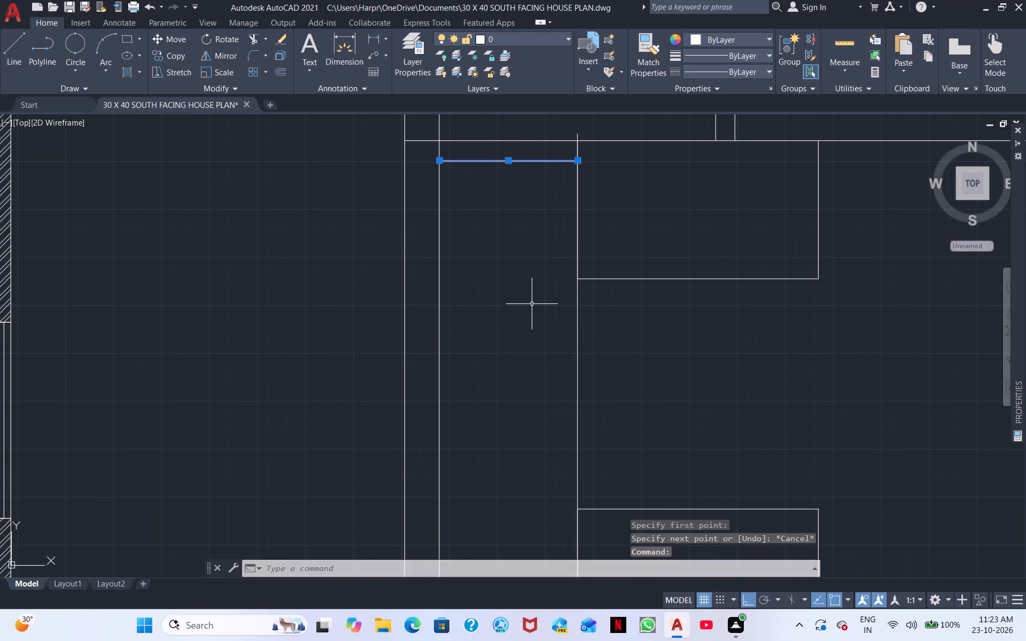
{"action": "left_click", "coordinate": [577, 357]}
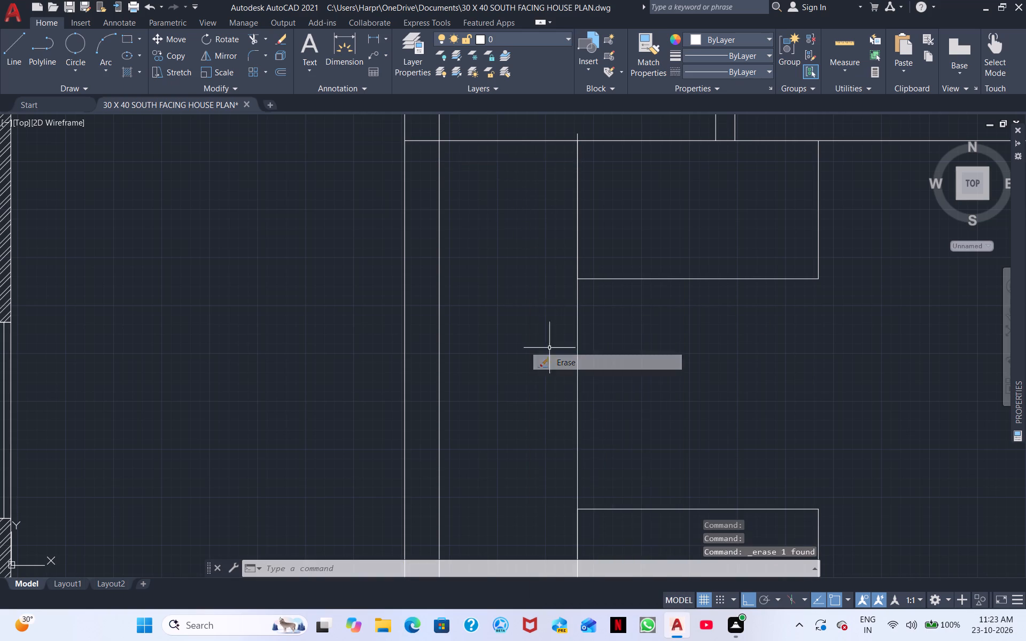
Offset by 3" the long vertical line eastward, the northern rectangle's south edge southward and the southern rectangle's north edge northward.
{"action": "scroll", "coordinate": [518, 309], "scroll_direction": "down", "scroll_amount": 2}
{"action": "middle_click_drag", "start_coordinate": [555, 325], "coordinate": [519, 288]}
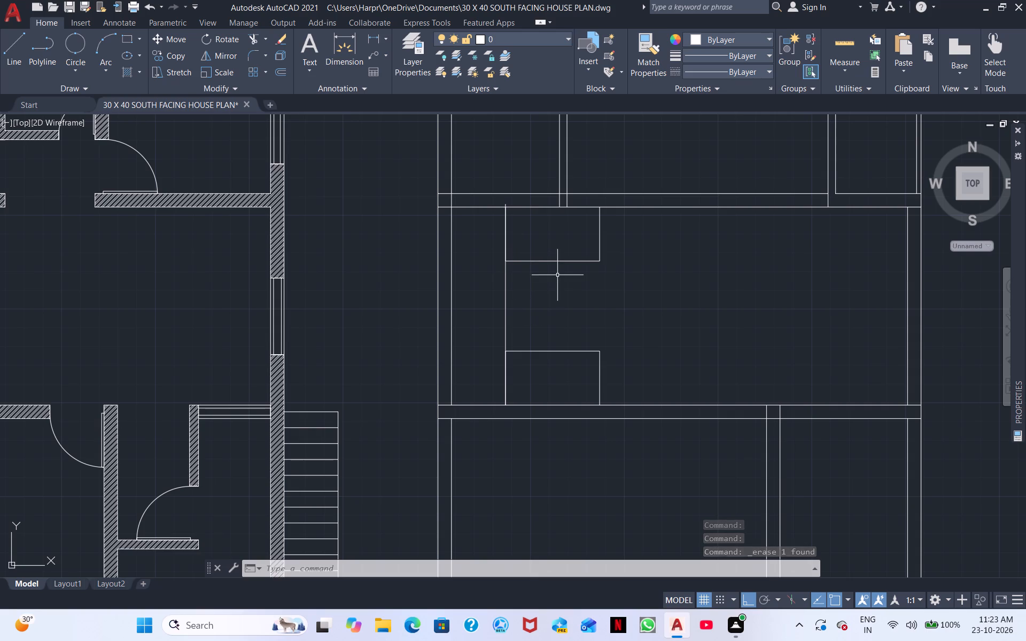
{"action": "type", "text": "O"}
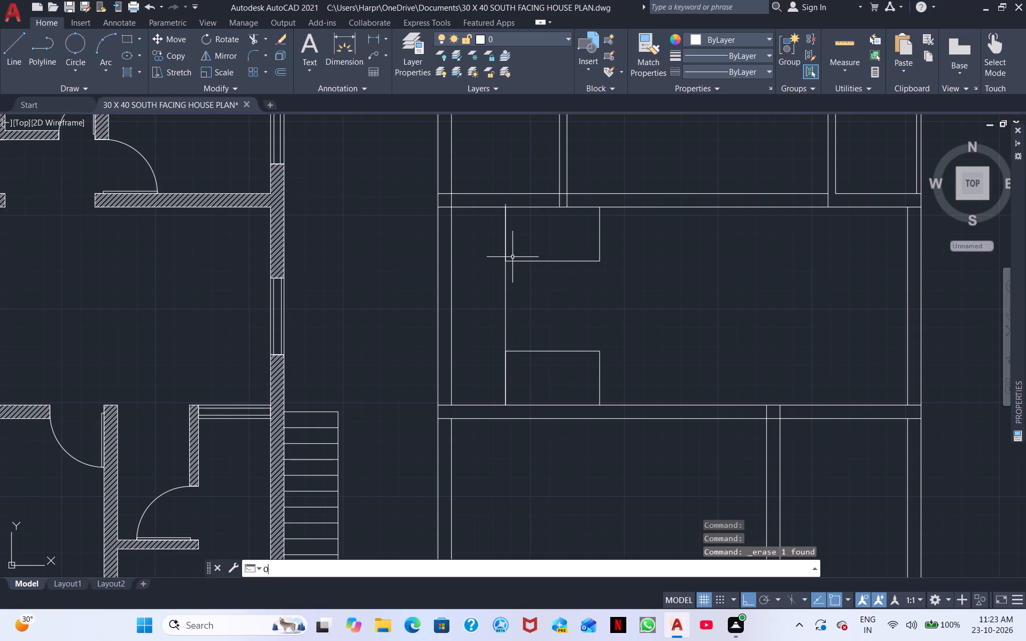
{"action": "key", "text": "space"}
{"action": "key", "text": "space"}
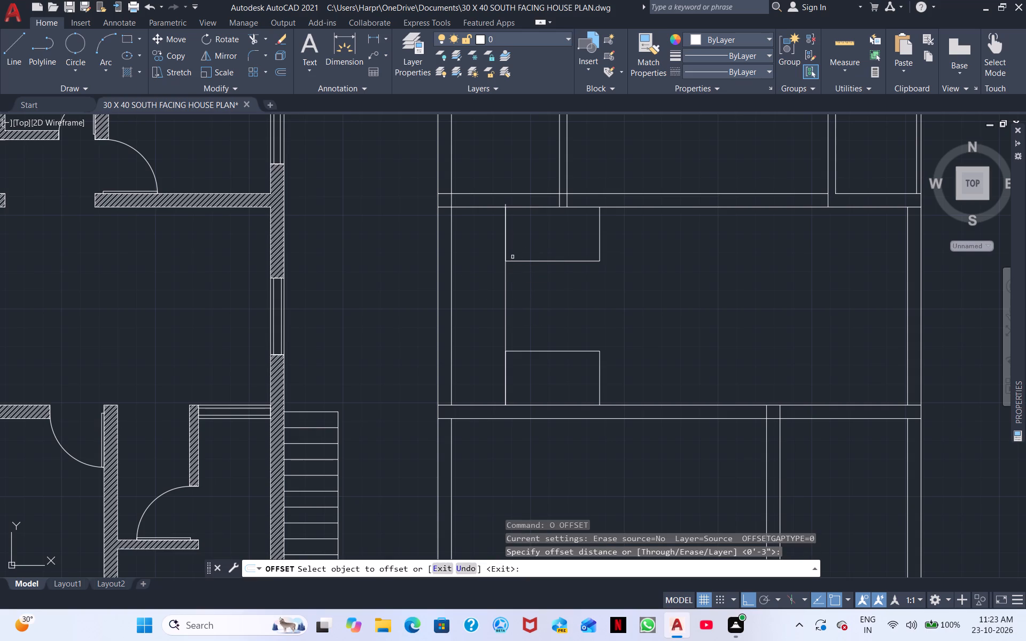
{"action": "double_click", "coordinate": [506, 306]}
{"action": "left_click", "coordinate": [512, 308]}
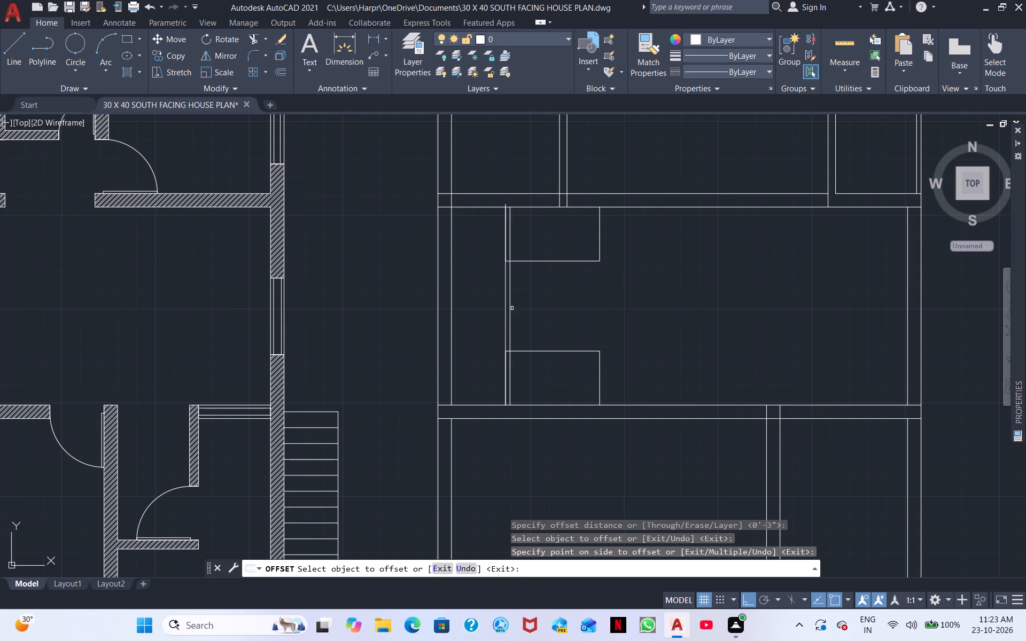
{"action": "left_click", "coordinate": [542, 261]}
{"action": "left_click", "coordinate": [545, 272]}
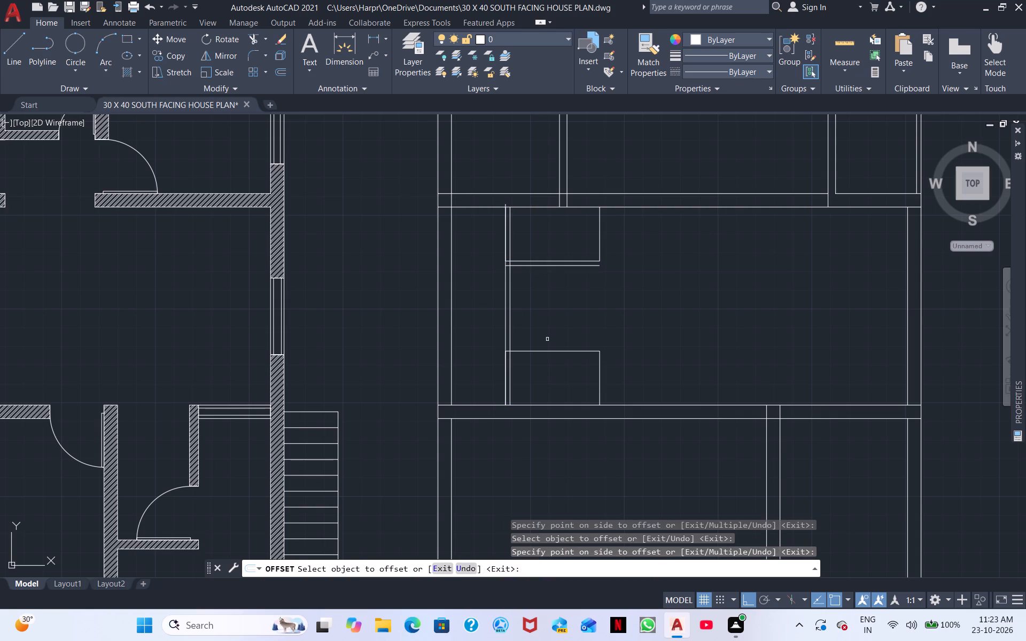
{"action": "left_click", "coordinate": [545, 350]}
{"action": "left_click", "coordinate": [542, 333]}
{"action": "key", "text": "Escape"}
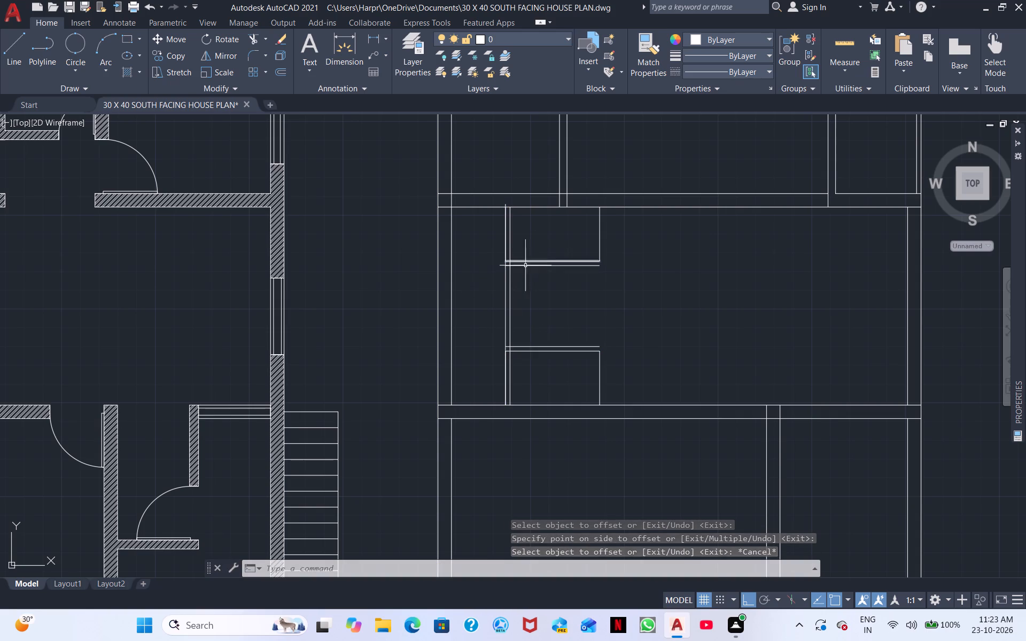
Draw a line along the northern rectangle's south edge, from the offset vertical line west to the west wall's inner face.
{"action": "scroll", "coordinate": [509, 260], "scroll_direction": "up", "scroll_amount": 2}
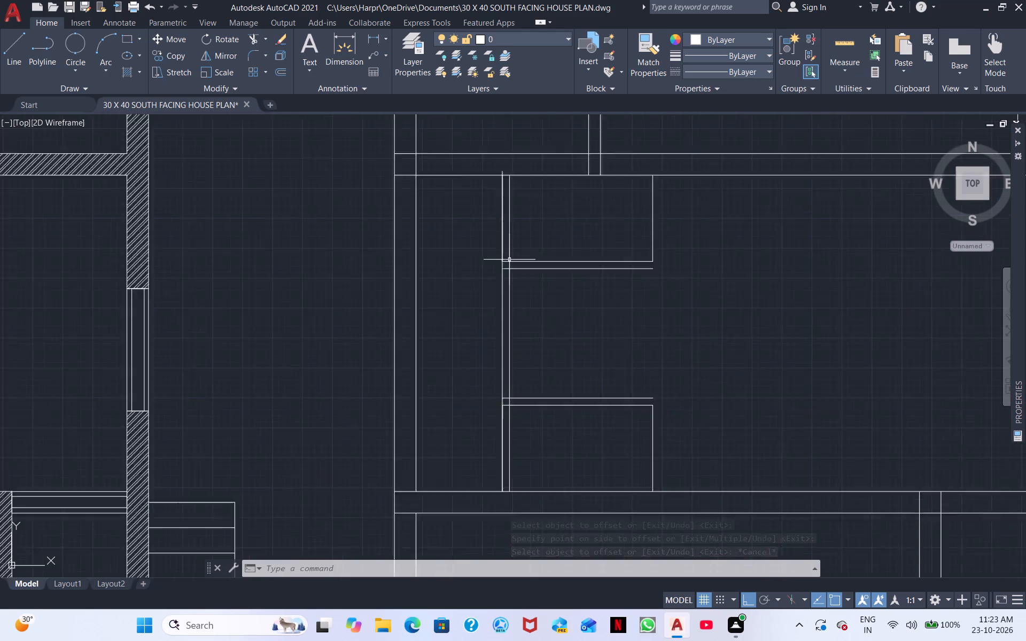
{"action": "left_click", "coordinate": [9, 42]}
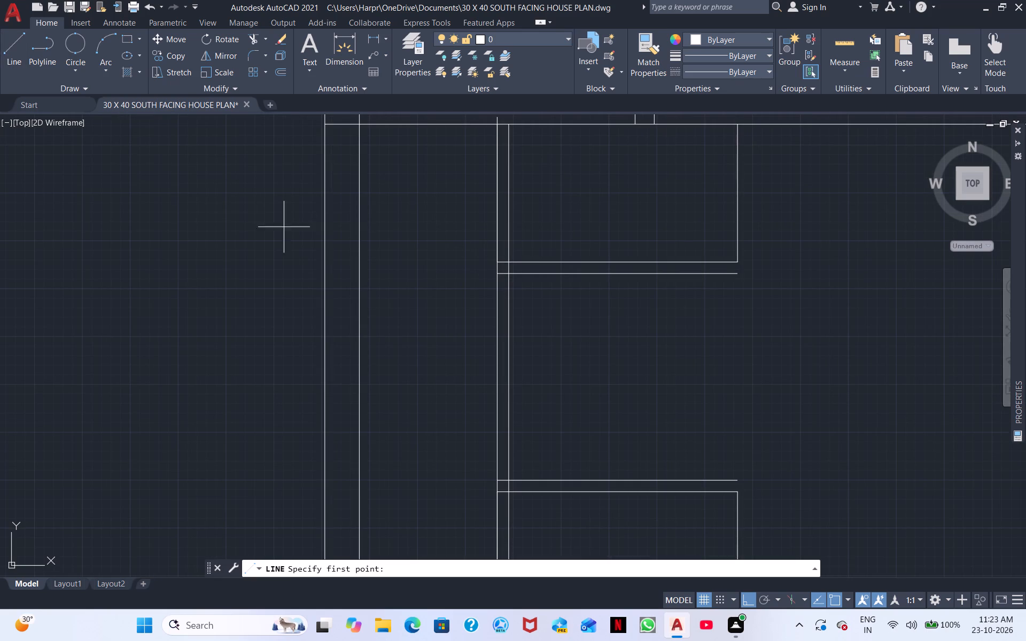
{"action": "left_click", "coordinate": [510, 261]}
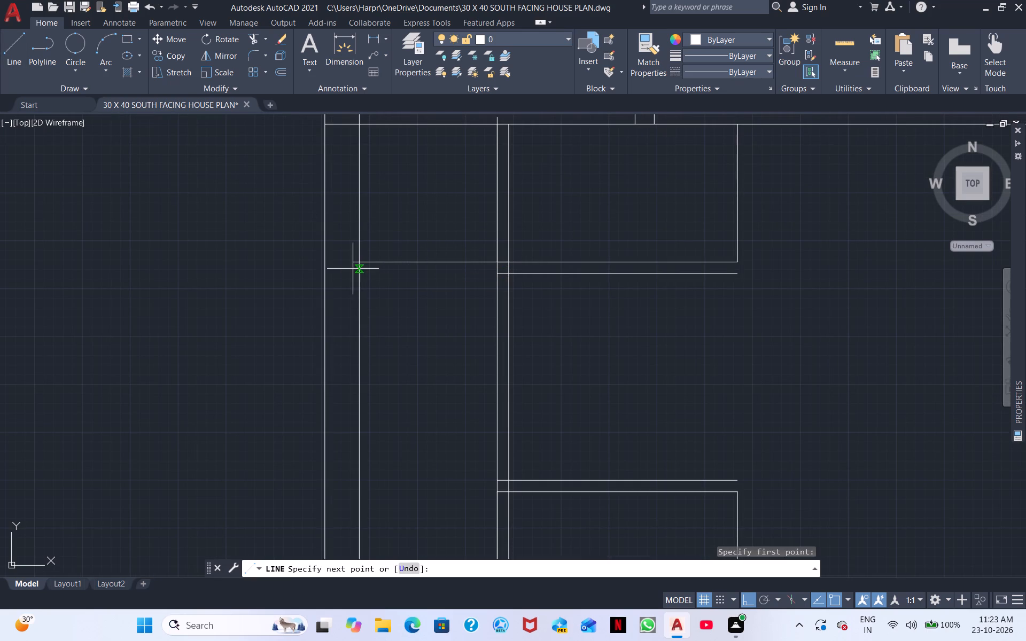
{"action": "left_click", "coordinate": [359, 260]}
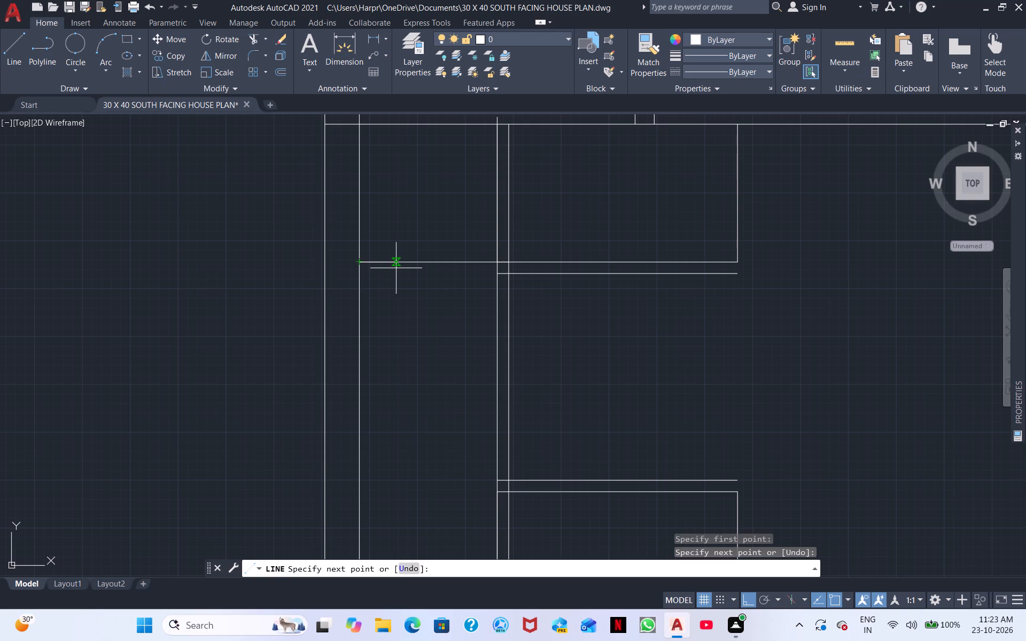
{"action": "key", "text": "o"}
{"action": "key", "text": "Escape"}
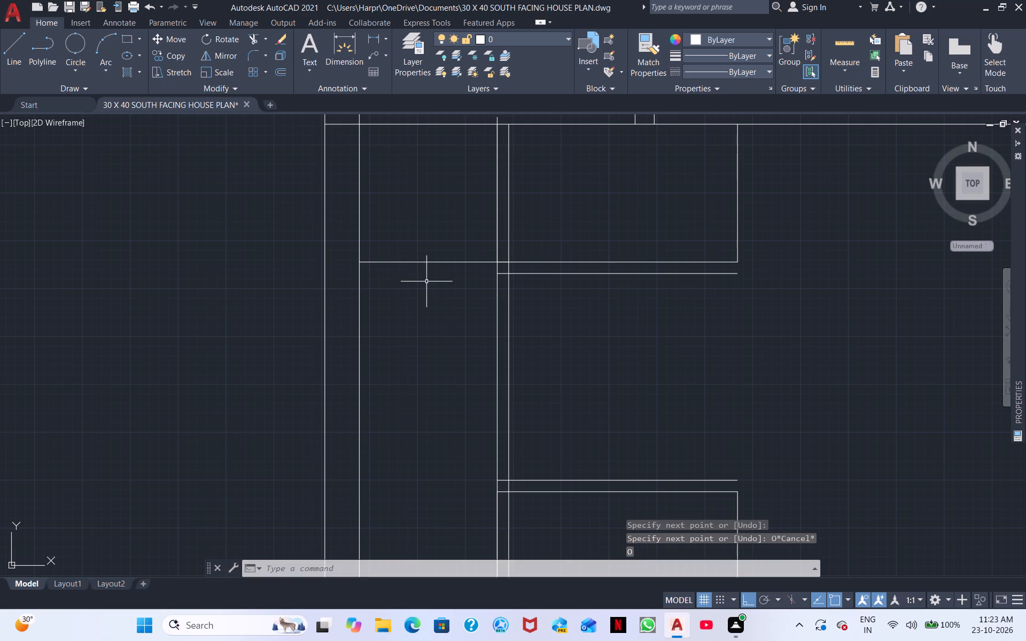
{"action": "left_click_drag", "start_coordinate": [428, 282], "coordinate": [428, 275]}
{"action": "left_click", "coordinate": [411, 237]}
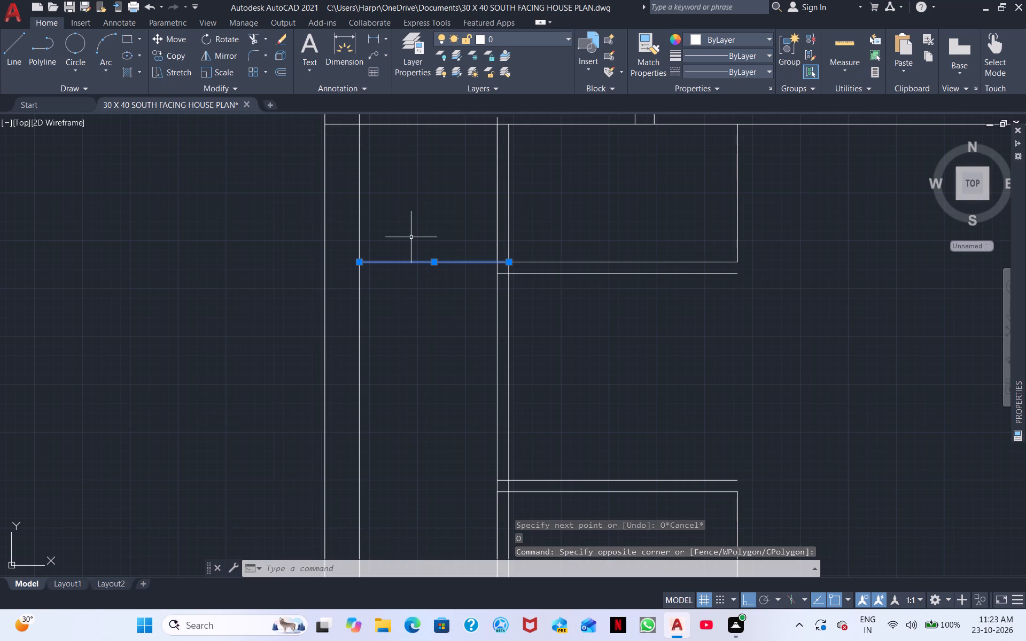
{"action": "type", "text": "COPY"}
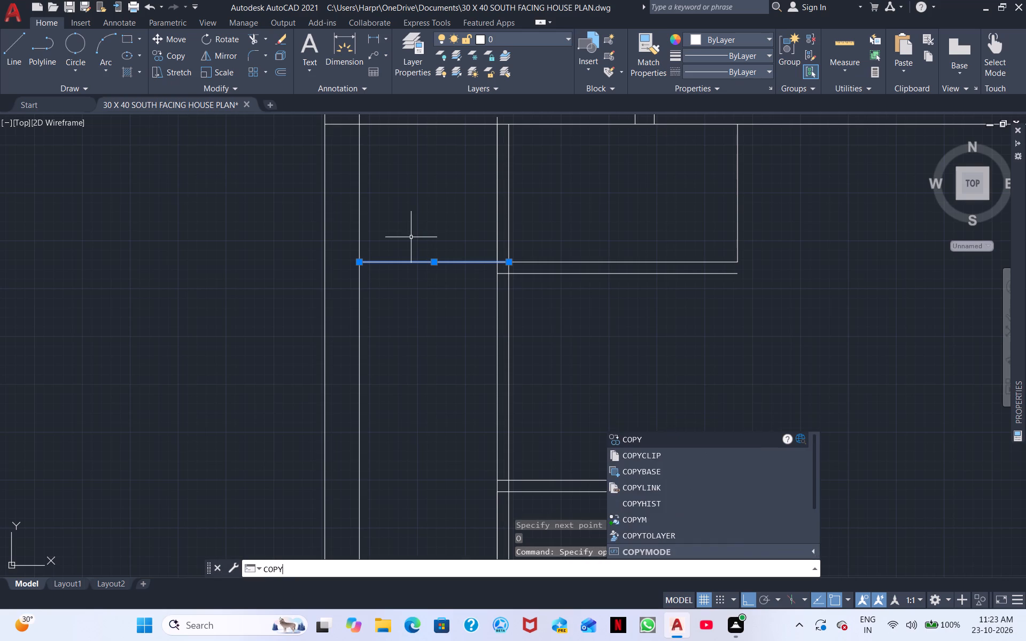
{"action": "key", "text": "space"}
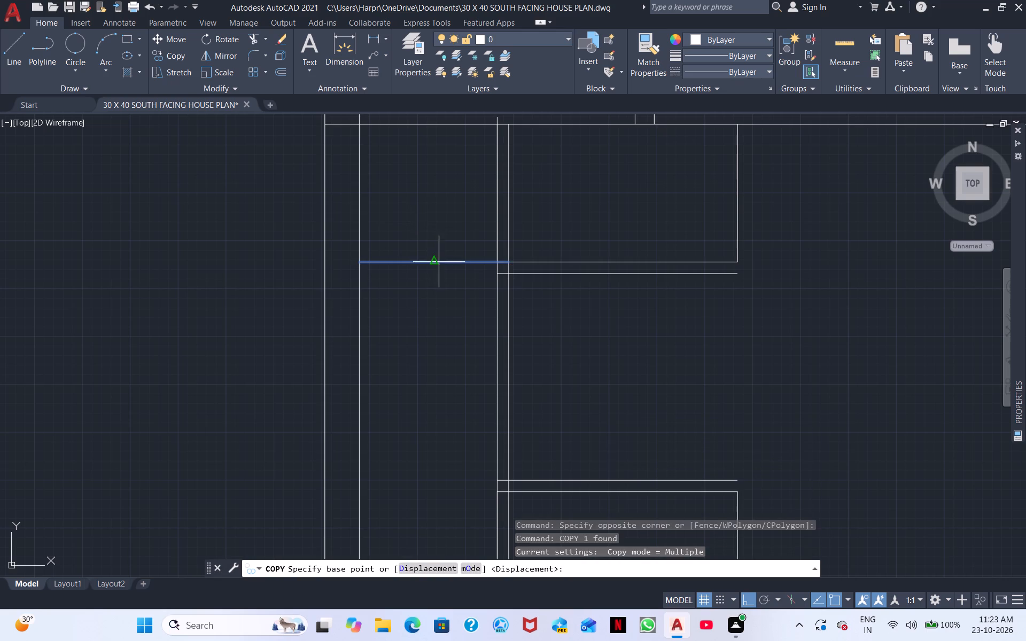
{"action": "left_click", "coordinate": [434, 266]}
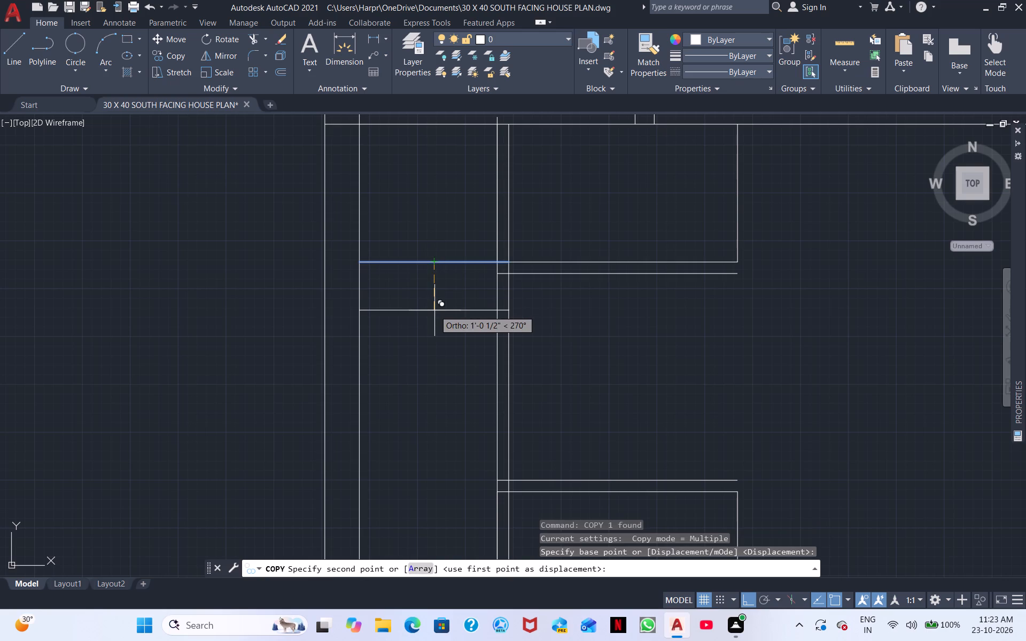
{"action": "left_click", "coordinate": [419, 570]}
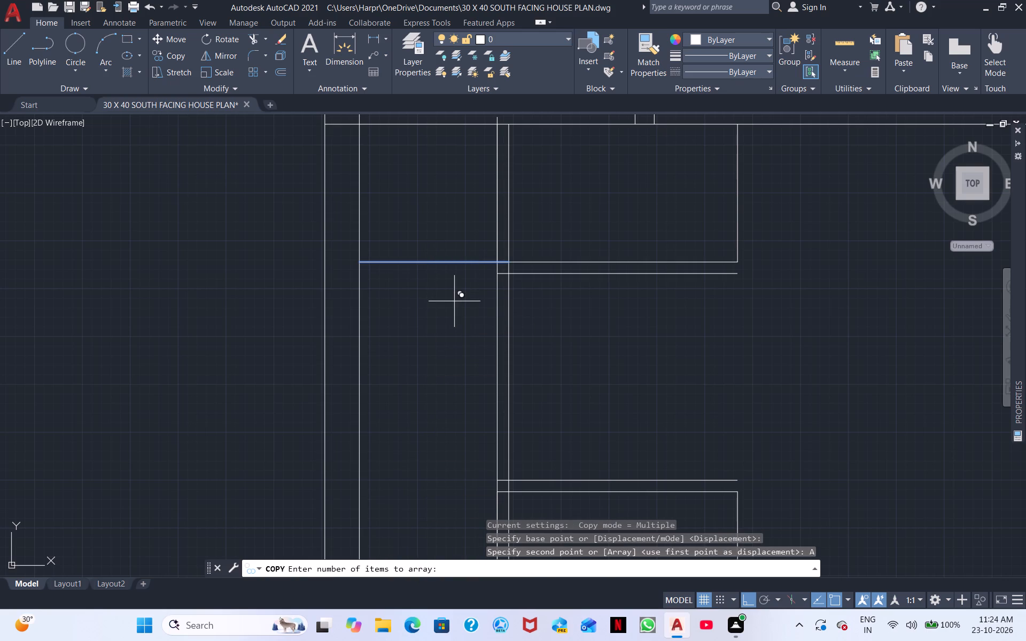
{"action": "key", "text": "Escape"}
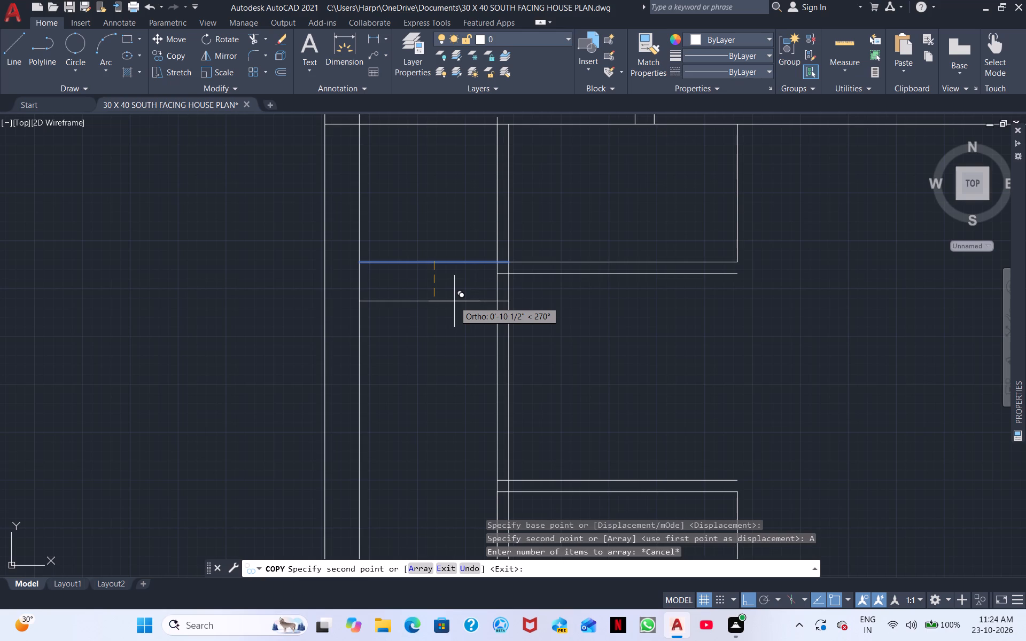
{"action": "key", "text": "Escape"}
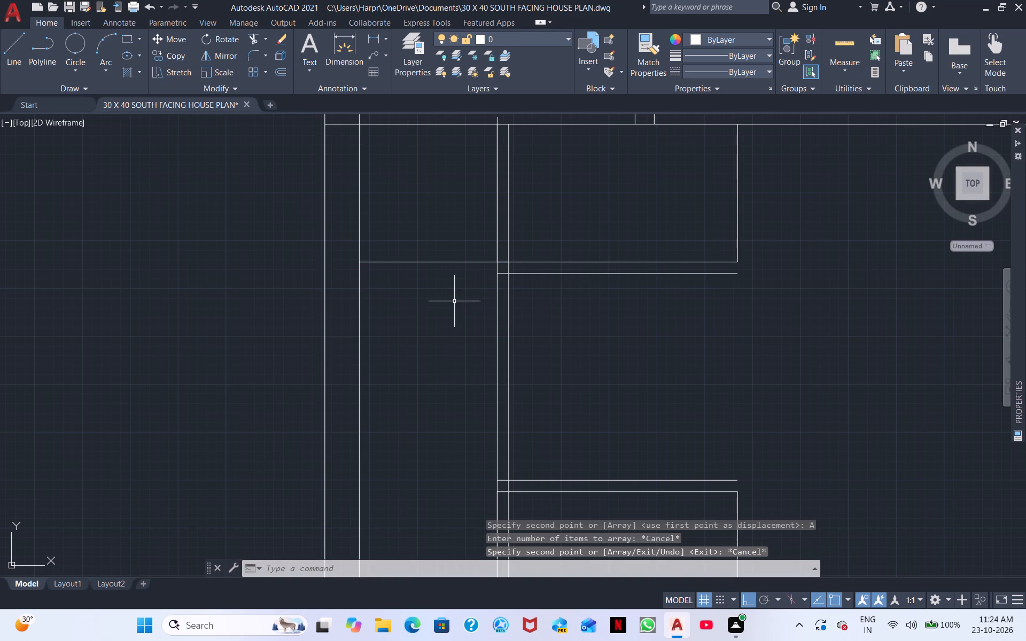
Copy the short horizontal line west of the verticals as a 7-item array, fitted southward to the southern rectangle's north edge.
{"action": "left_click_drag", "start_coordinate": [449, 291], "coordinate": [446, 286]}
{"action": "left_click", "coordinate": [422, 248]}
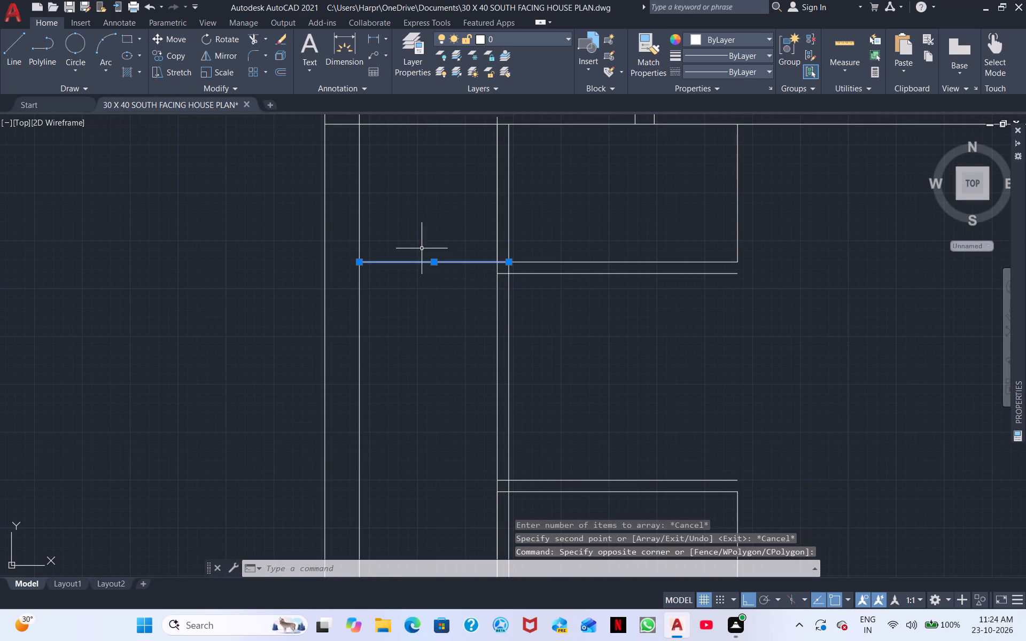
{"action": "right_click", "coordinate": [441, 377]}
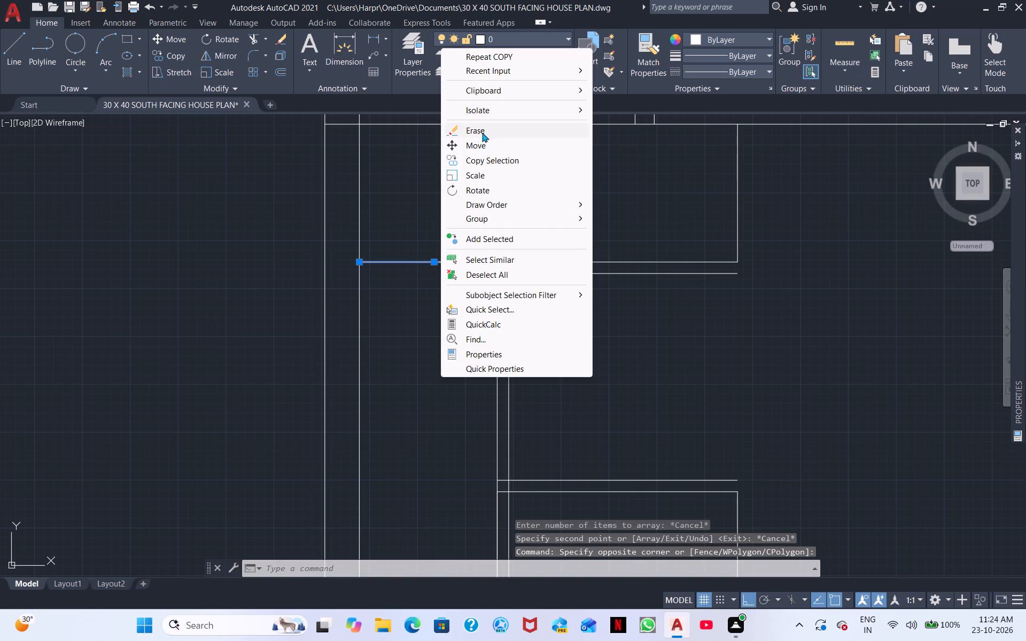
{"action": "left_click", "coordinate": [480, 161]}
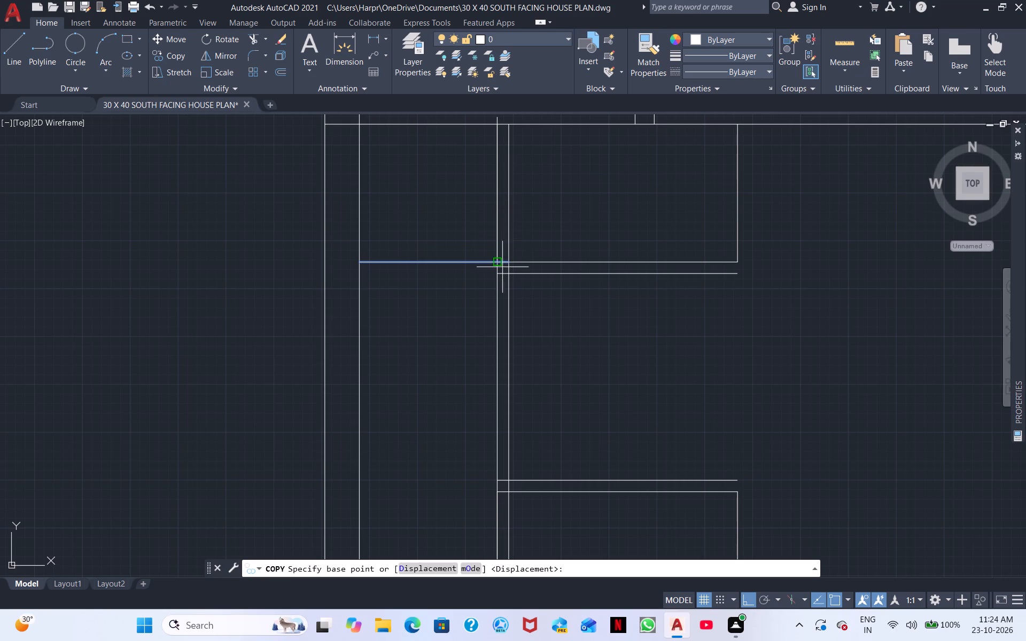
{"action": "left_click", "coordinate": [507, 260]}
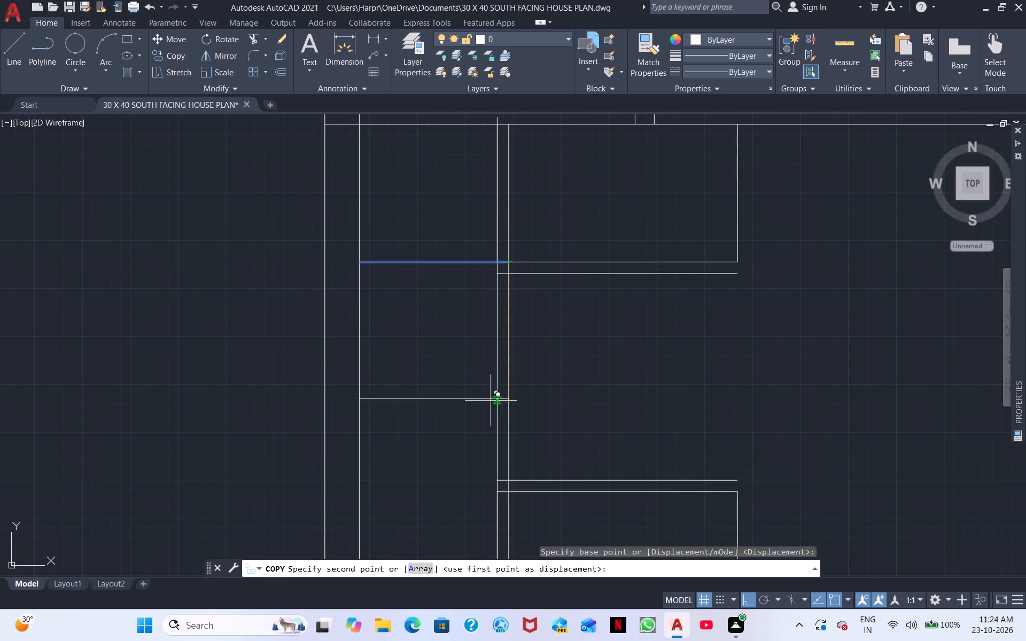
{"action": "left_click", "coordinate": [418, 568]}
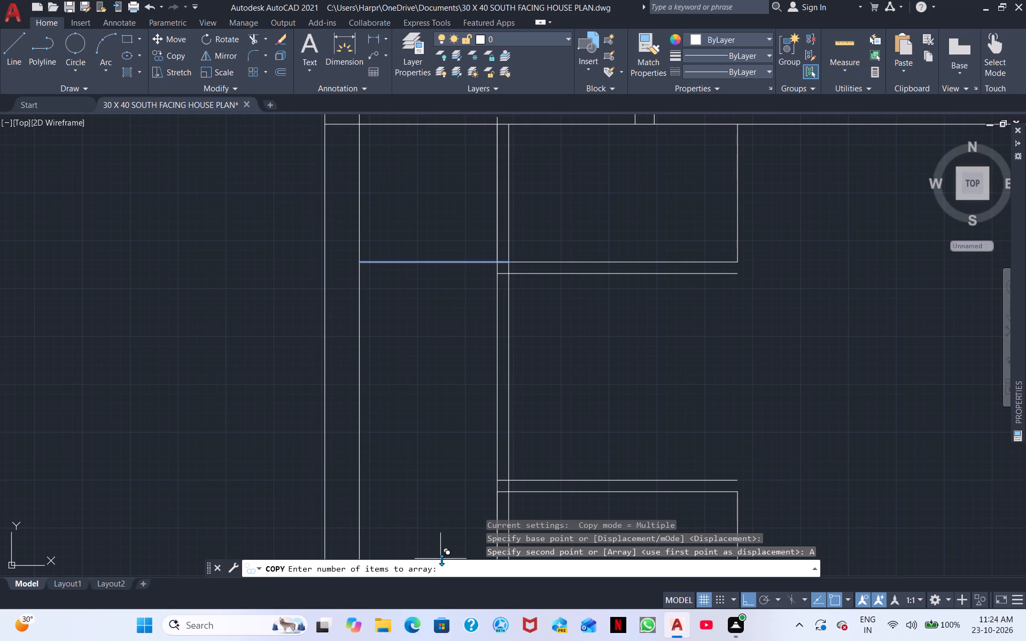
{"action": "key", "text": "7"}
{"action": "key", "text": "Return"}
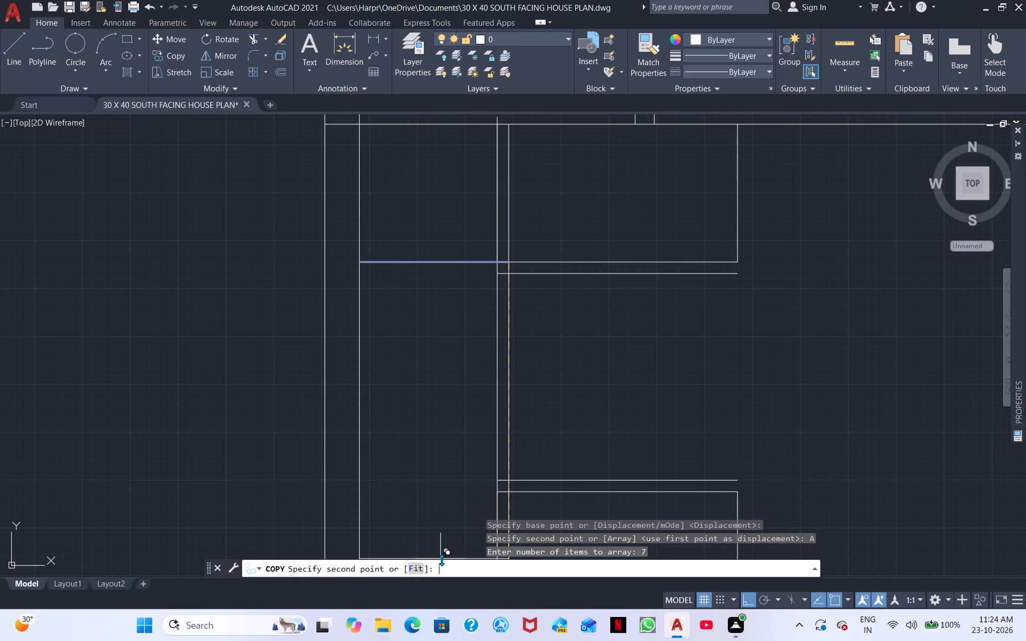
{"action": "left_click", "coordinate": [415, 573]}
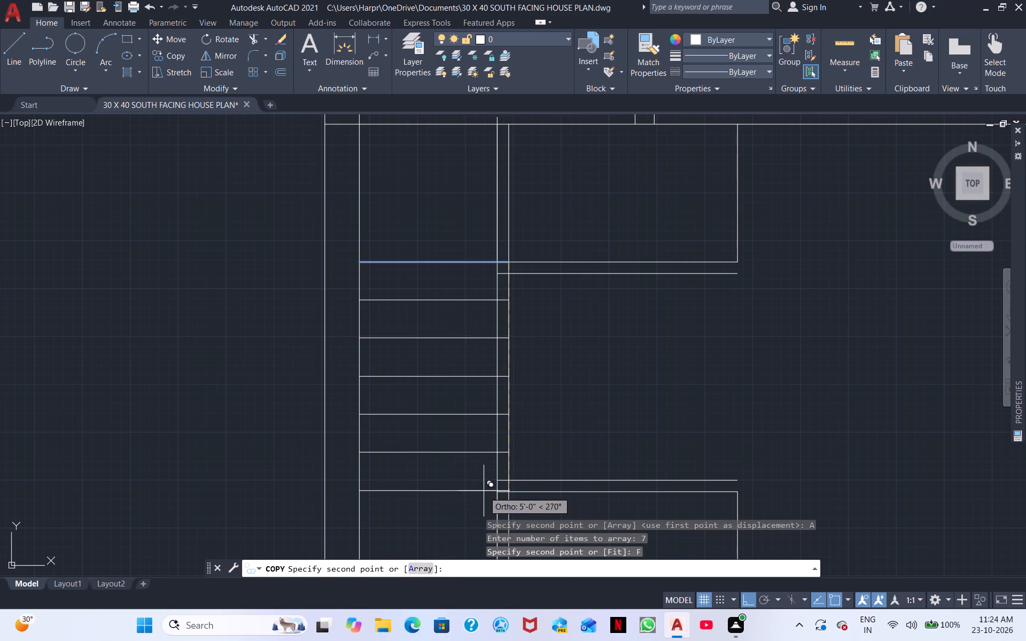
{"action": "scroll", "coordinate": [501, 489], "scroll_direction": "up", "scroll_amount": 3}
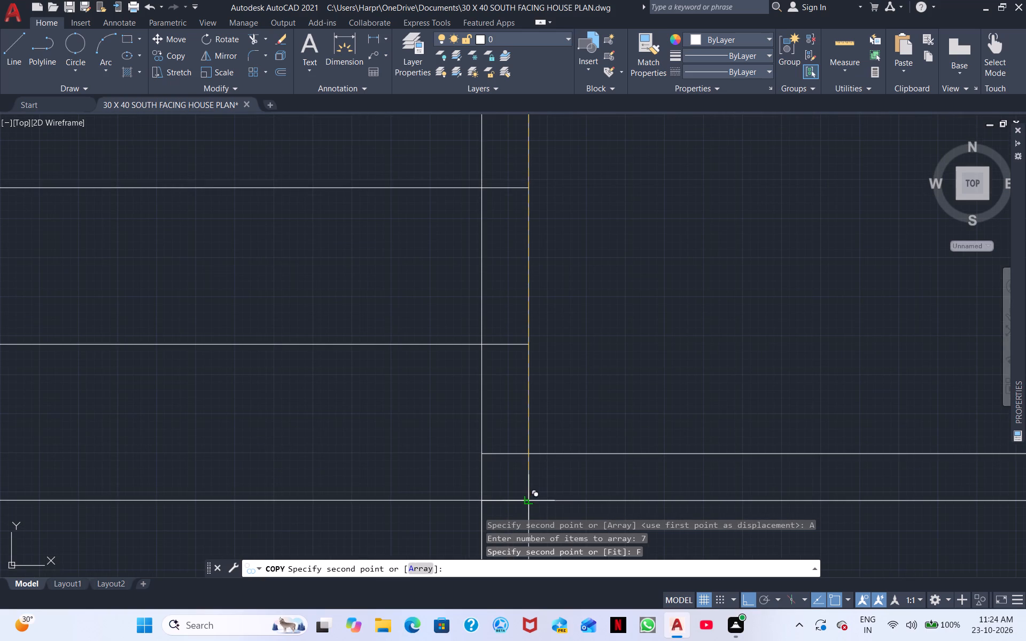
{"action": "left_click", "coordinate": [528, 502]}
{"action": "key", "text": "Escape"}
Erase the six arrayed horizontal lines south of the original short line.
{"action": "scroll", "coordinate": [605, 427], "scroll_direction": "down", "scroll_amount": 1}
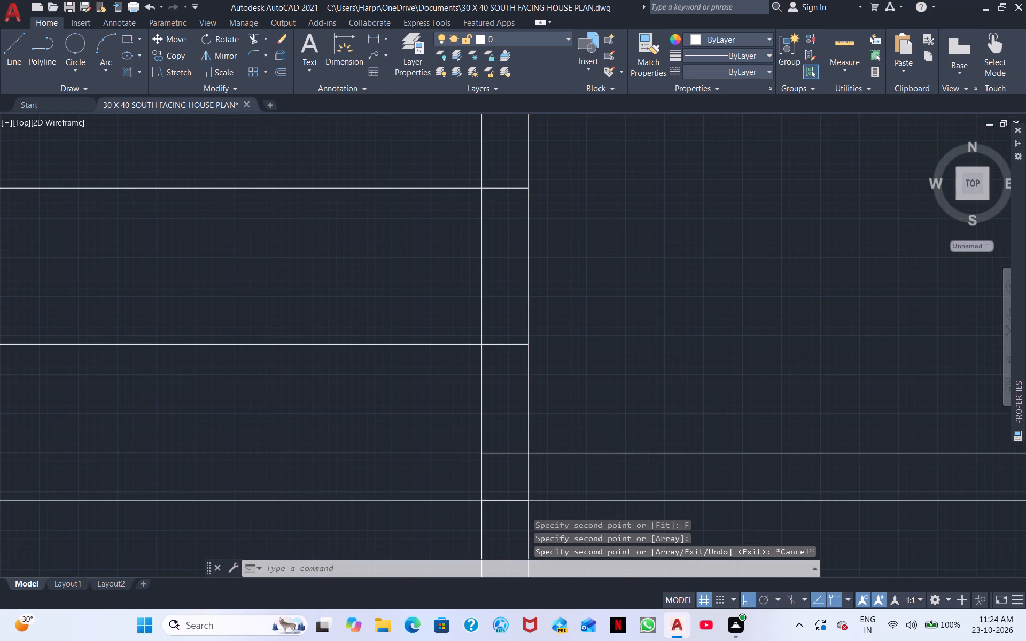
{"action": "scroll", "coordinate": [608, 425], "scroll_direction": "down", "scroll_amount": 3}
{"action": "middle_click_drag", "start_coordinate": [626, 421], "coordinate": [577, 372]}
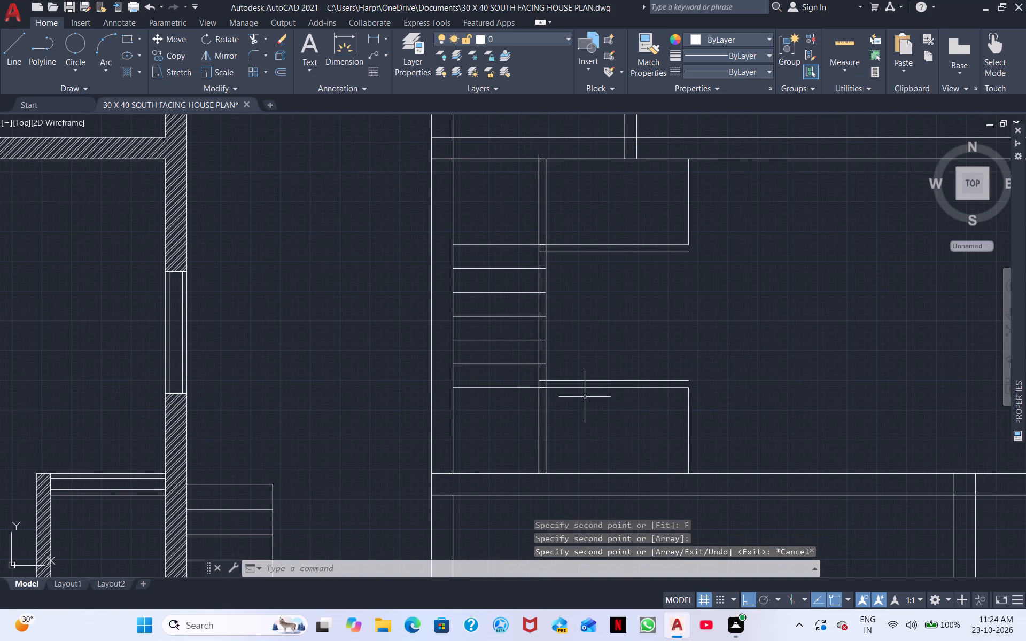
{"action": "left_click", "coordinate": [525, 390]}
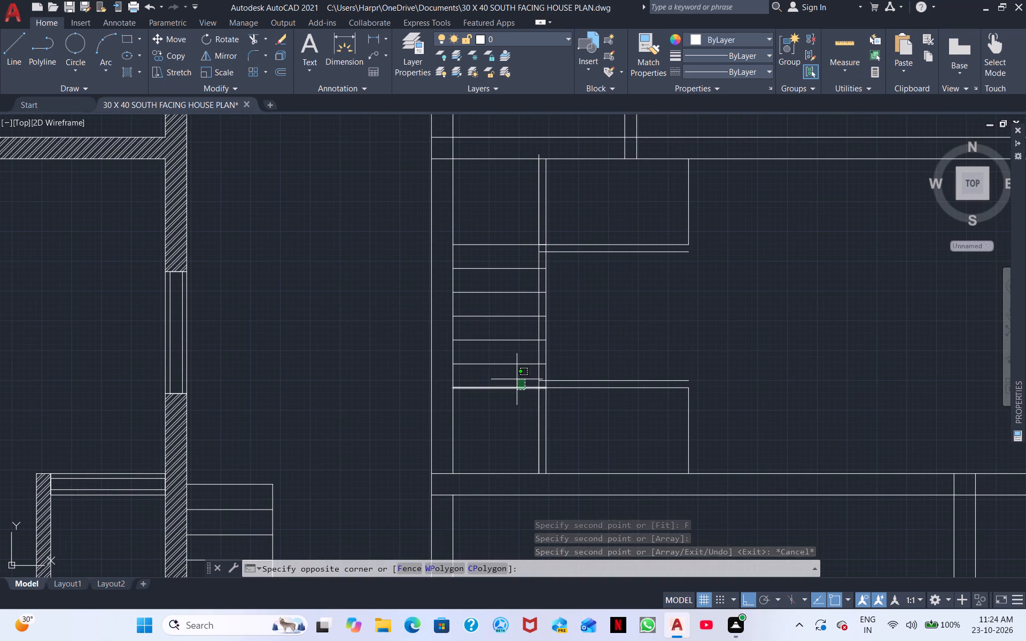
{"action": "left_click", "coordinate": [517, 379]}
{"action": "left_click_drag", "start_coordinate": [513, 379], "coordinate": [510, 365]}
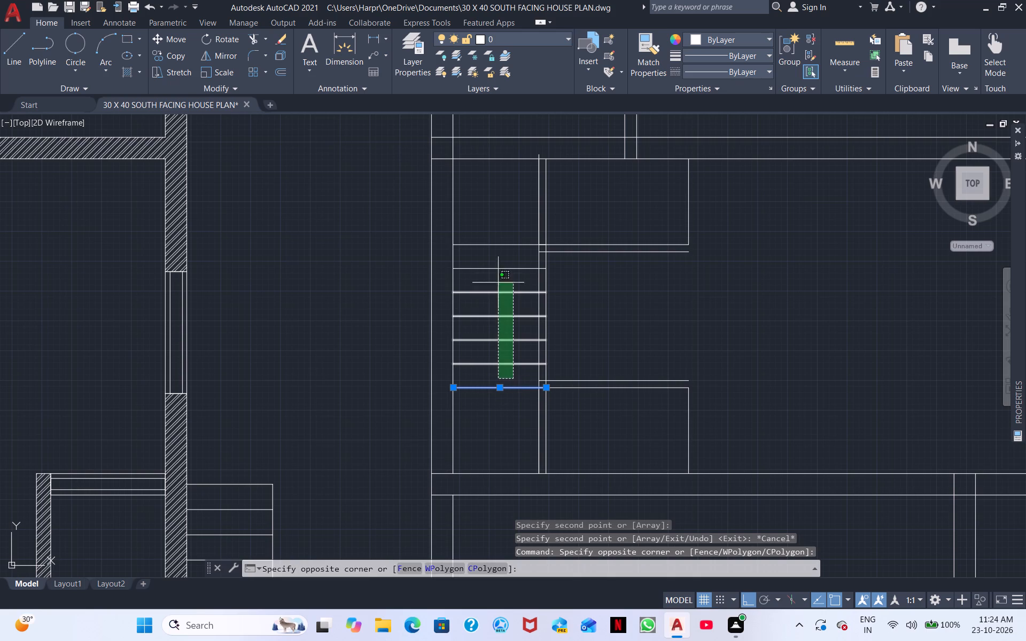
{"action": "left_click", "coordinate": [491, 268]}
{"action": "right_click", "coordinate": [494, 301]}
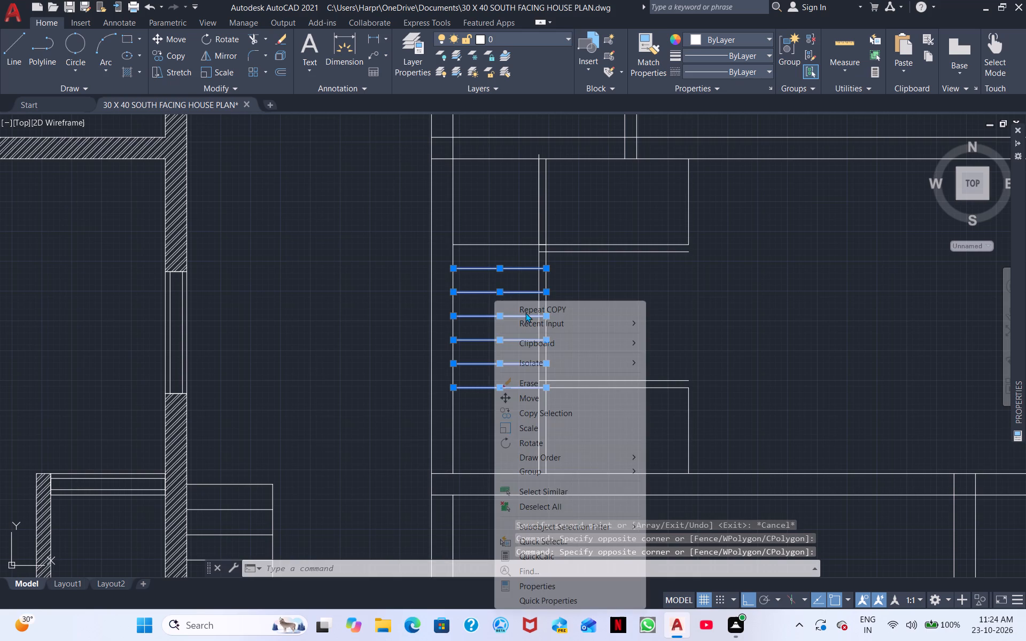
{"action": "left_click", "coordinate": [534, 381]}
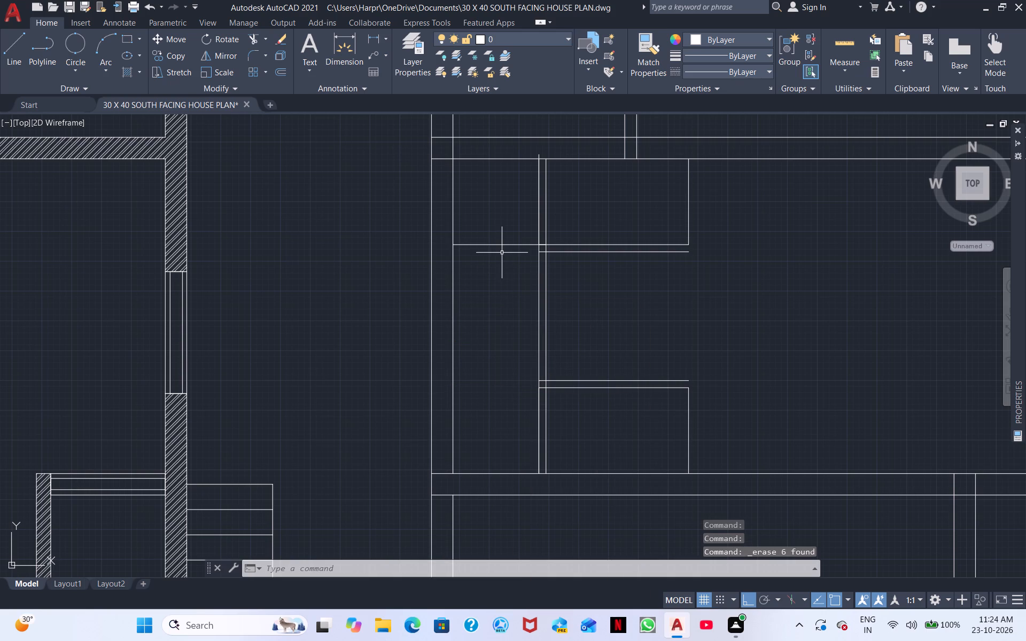
Copy the short horizontal line as an 8-item array, fitted southward to the offset line just north of the southern rectangle.
{"action": "left_click", "coordinate": [501, 243]}
{"action": "right_click_drag", "start_coordinate": [517, 304], "coordinate": [513, 313]}
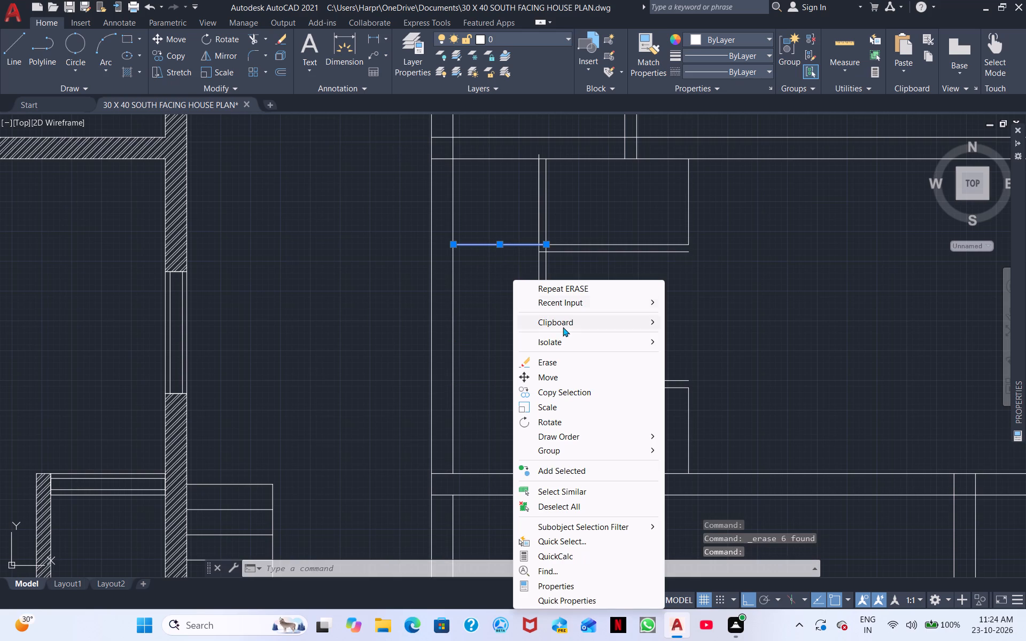
{"action": "left_click", "coordinate": [561, 392]}
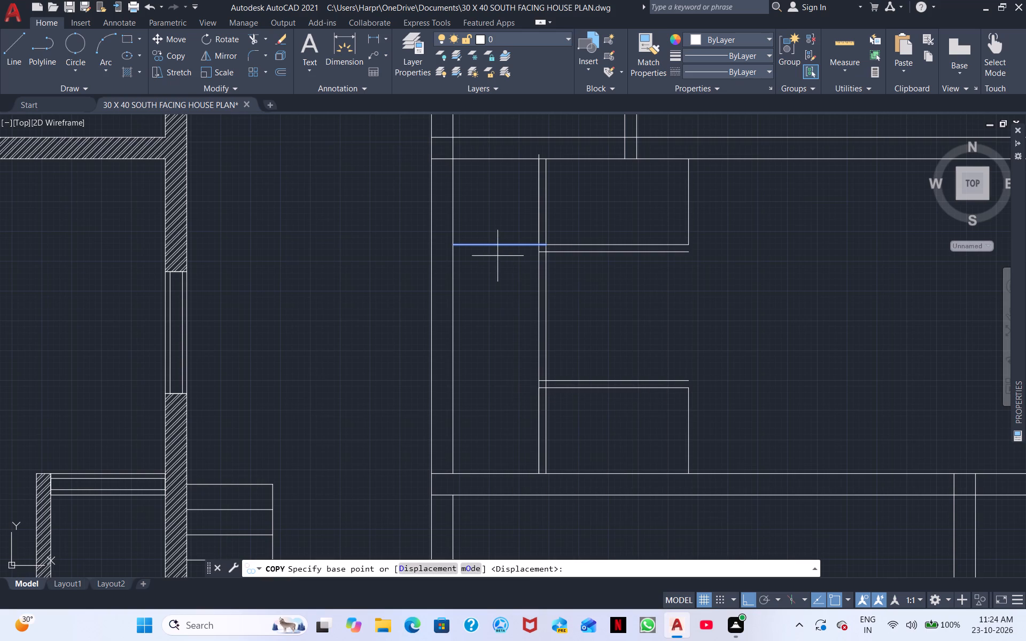
{"action": "left_click", "coordinate": [545, 243]}
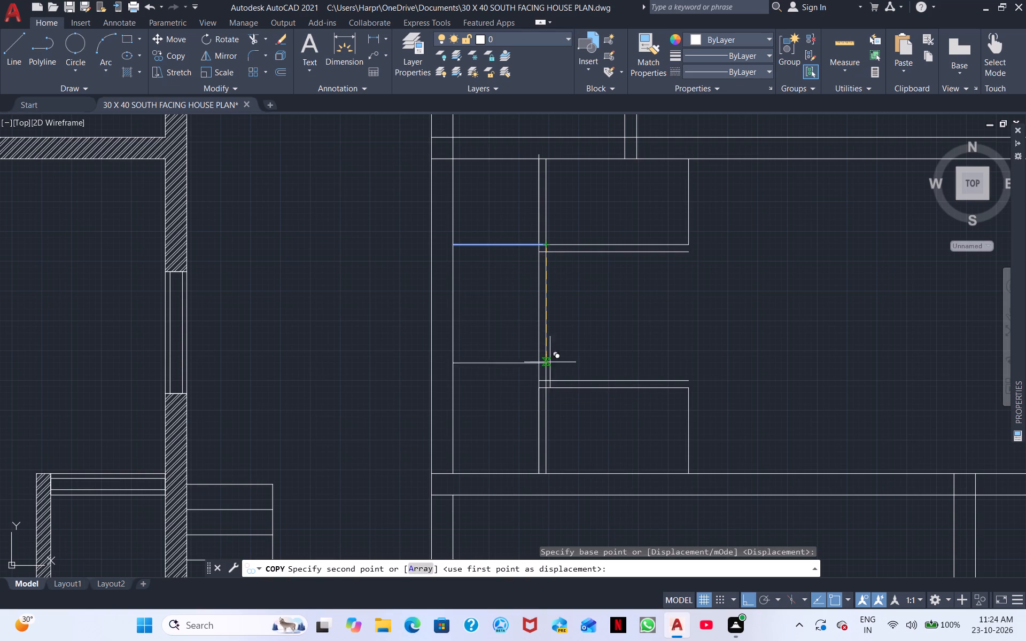
{"action": "right_click", "coordinate": [573, 341]}
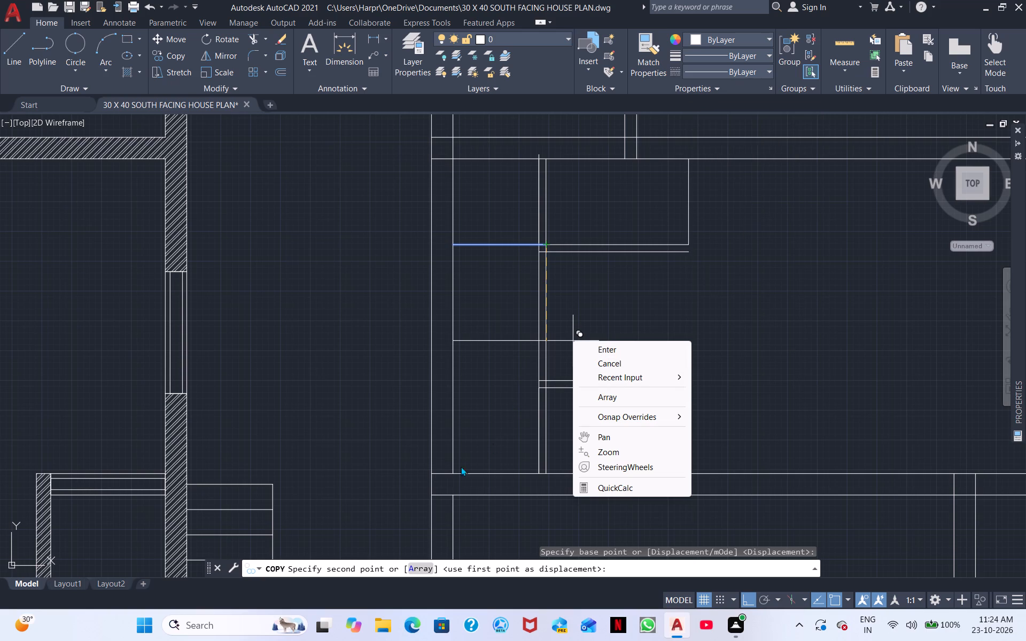
{"action": "left_click", "coordinate": [424, 563]}
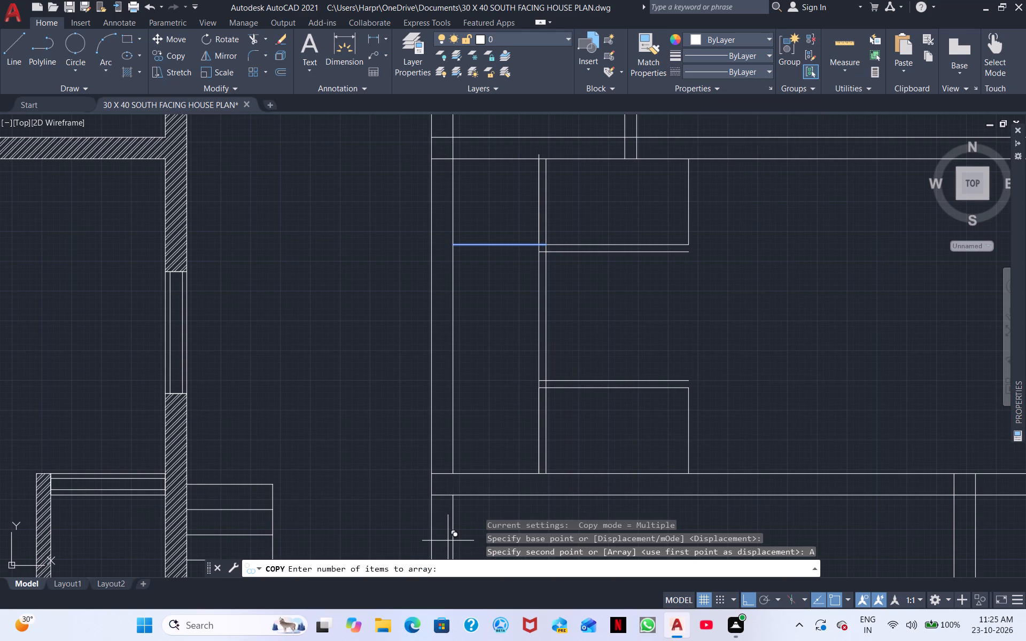
{"action": "key", "text": "8"}
{"action": "key", "text": "Return"}
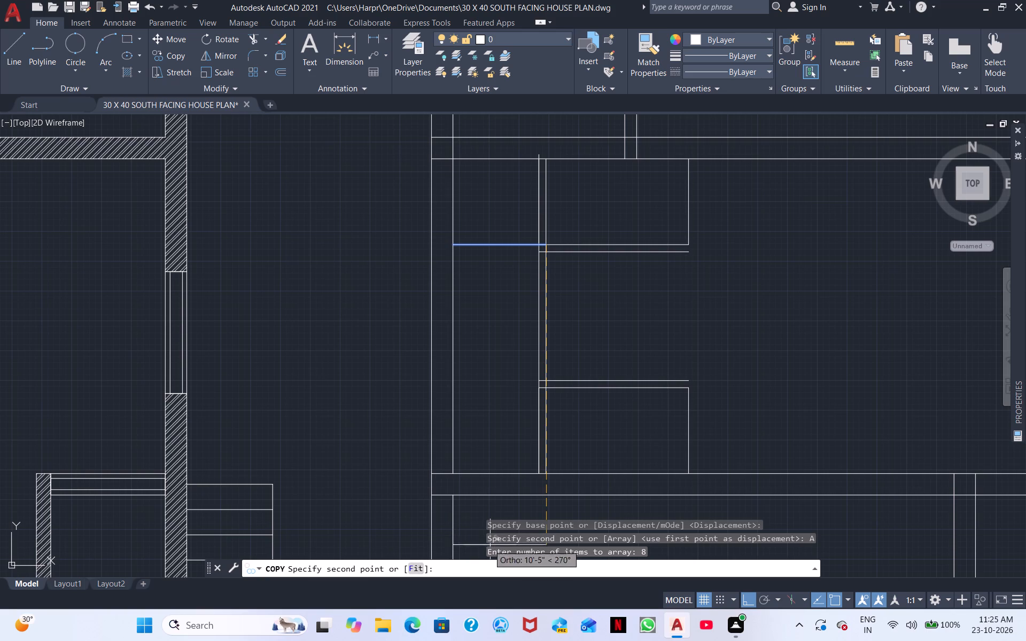
{"action": "left_click", "coordinate": [419, 573]}
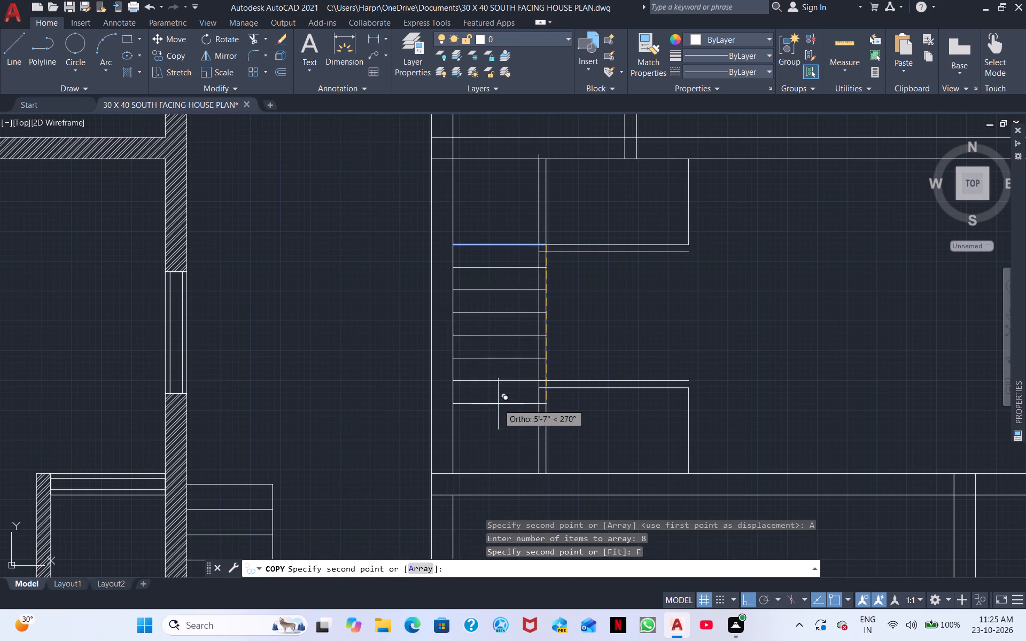
{"action": "scroll", "coordinate": [520, 388], "scroll_direction": "up", "scroll_amount": 3}
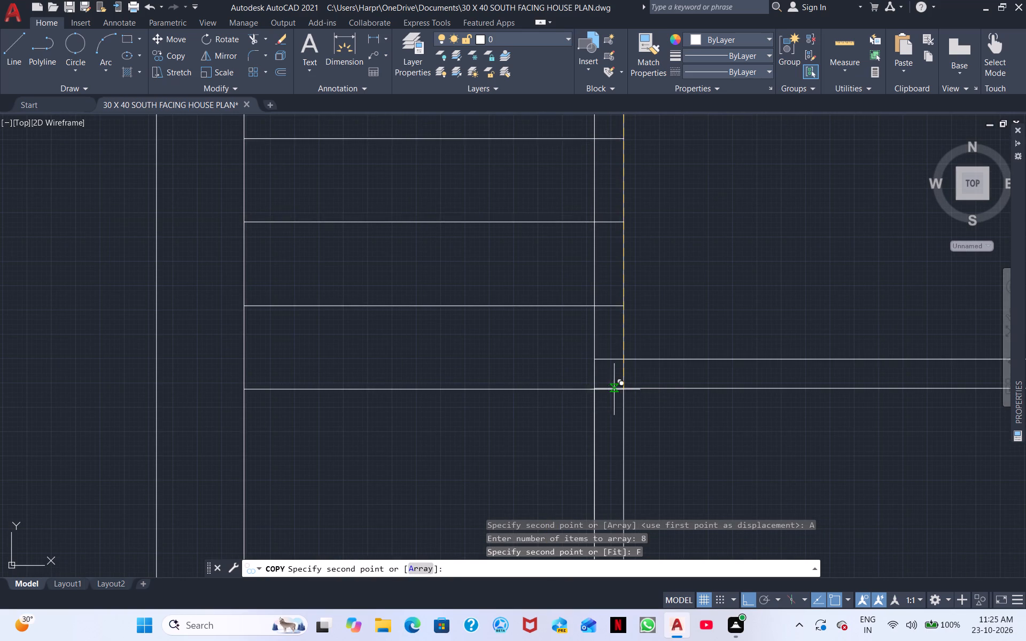
{"action": "left_click", "coordinate": [625, 358]}
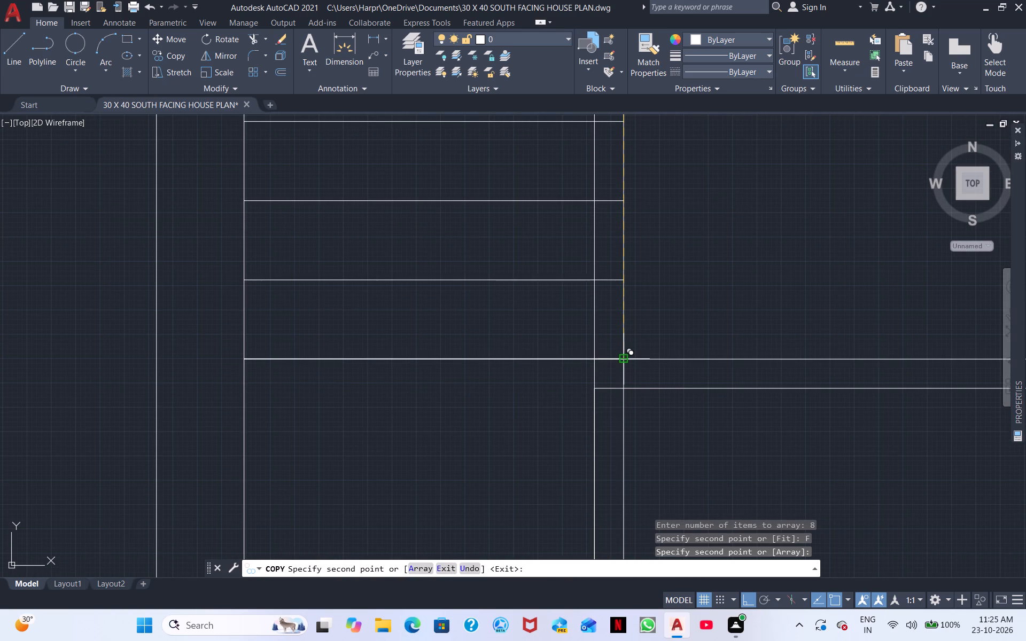
{"action": "key", "text": "Escape"}
Trim both verticals at the northern rectangle's west side, and its south offset line's stub between the verticals.
{"action": "scroll", "coordinate": [609, 411], "scroll_direction": "down", "scroll_amount": 2}
{"action": "middle_click_drag", "start_coordinate": [640, 427], "coordinate": [551, 344]}
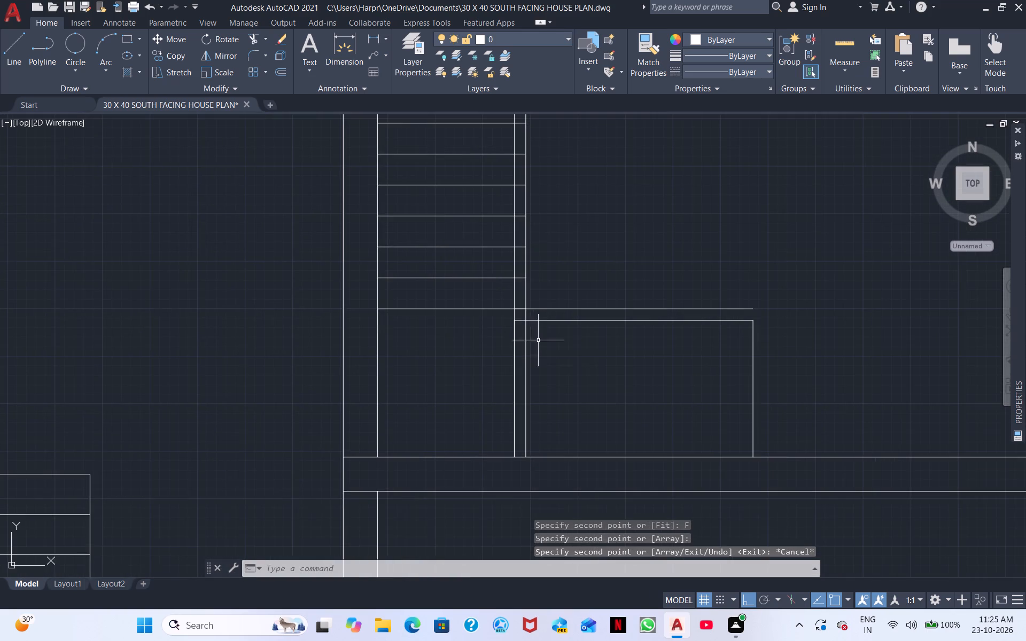
{"action": "scroll", "coordinate": [549, 379], "scroll_direction": "down", "scroll_amount": 2}
{"action": "middle_click_drag", "start_coordinate": [546, 367], "coordinate": [504, 435]}
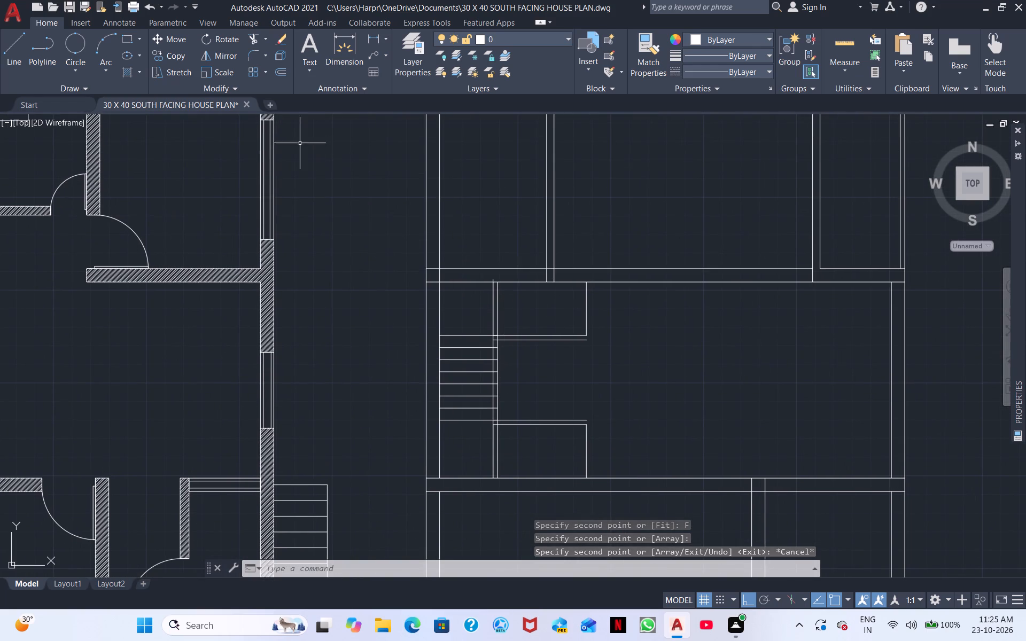
{"action": "left_click", "coordinate": [250, 37]}
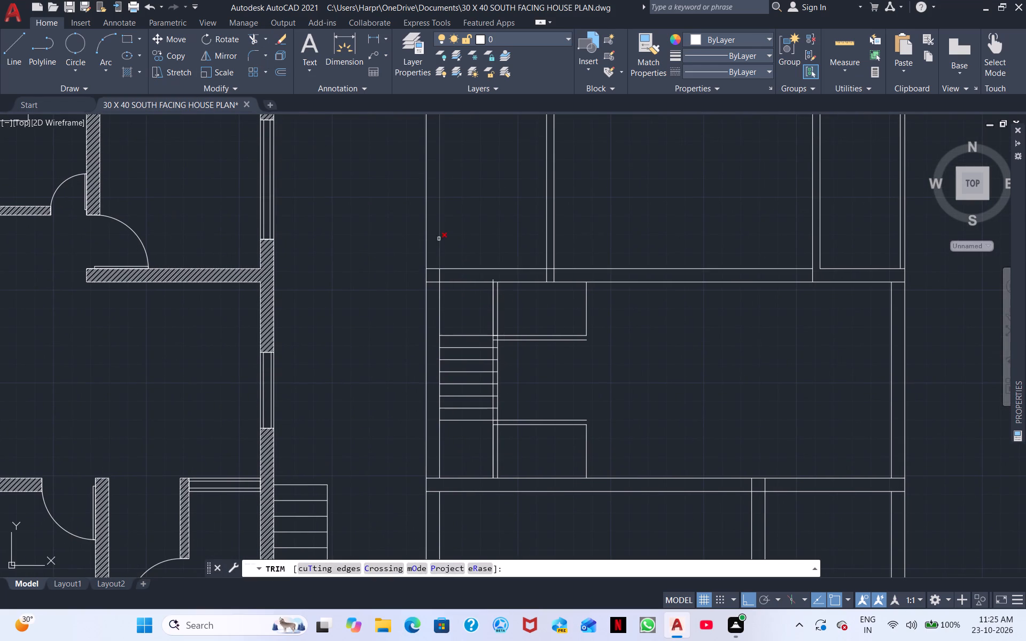
{"action": "left_click", "coordinate": [493, 313]}
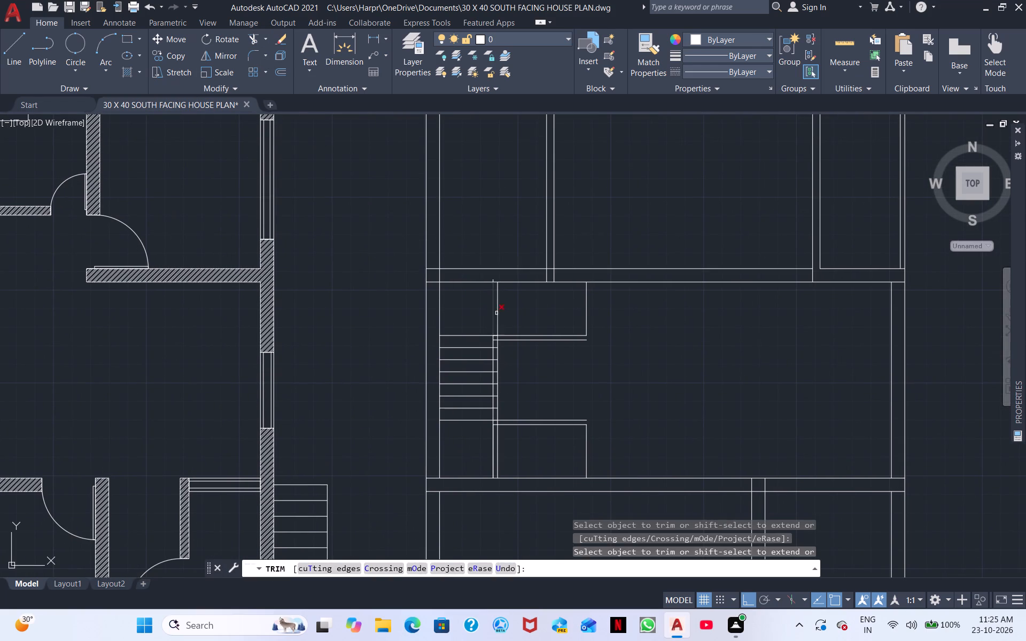
{"action": "left_click", "coordinate": [499, 311]}
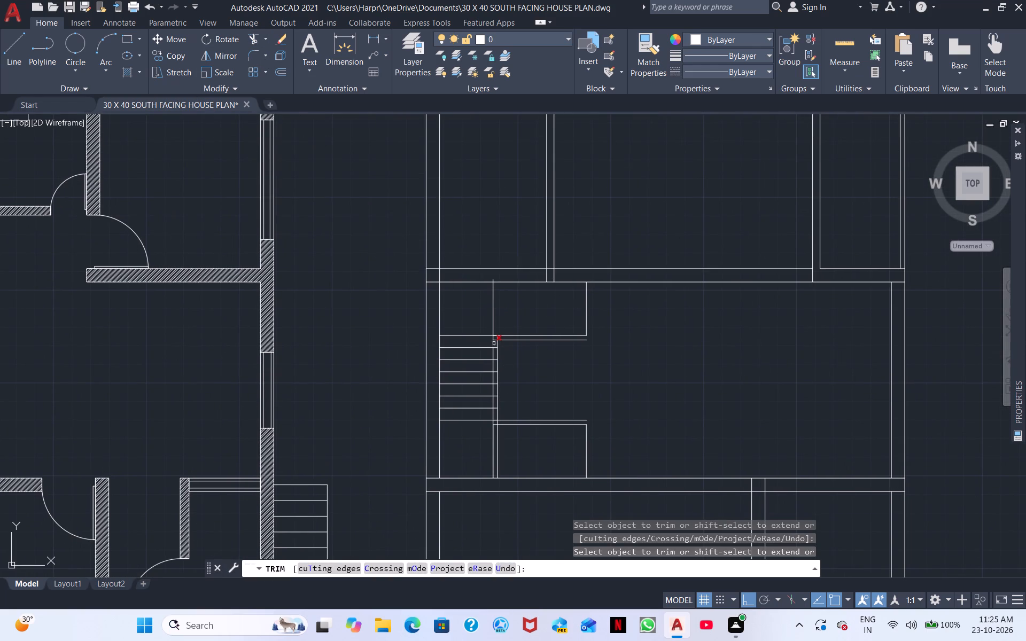
{"action": "left_click", "coordinate": [495, 341]}
Trim the southern rectangle's north edge between the two verticals and the offset vertical line south of the lowest arrayed line.
{"action": "scroll", "coordinate": [494, 419], "scroll_direction": "up", "scroll_amount": 3}
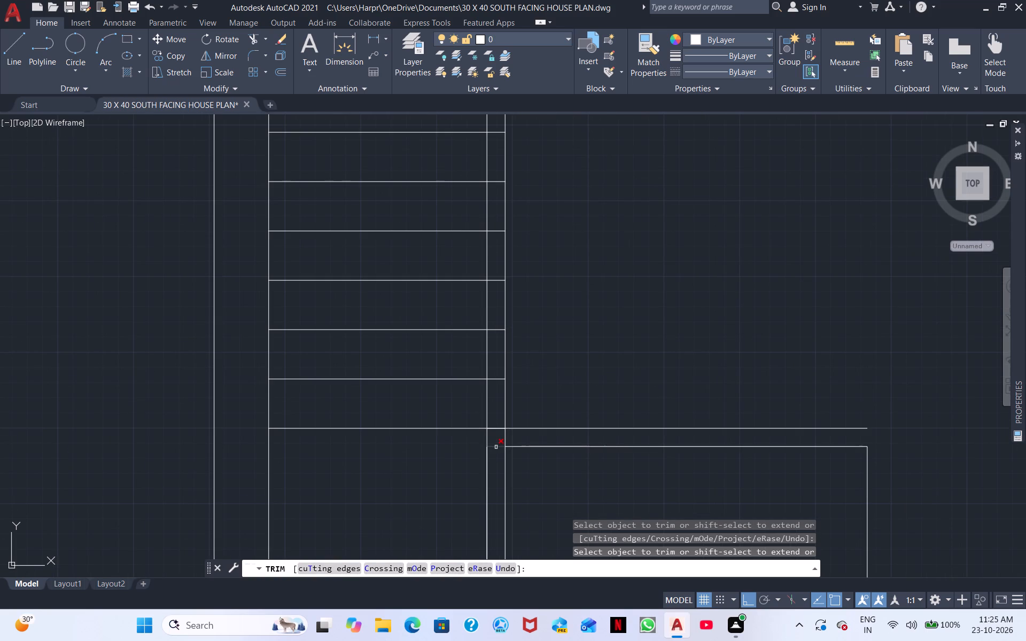
{"action": "left_click", "coordinate": [496, 447]}
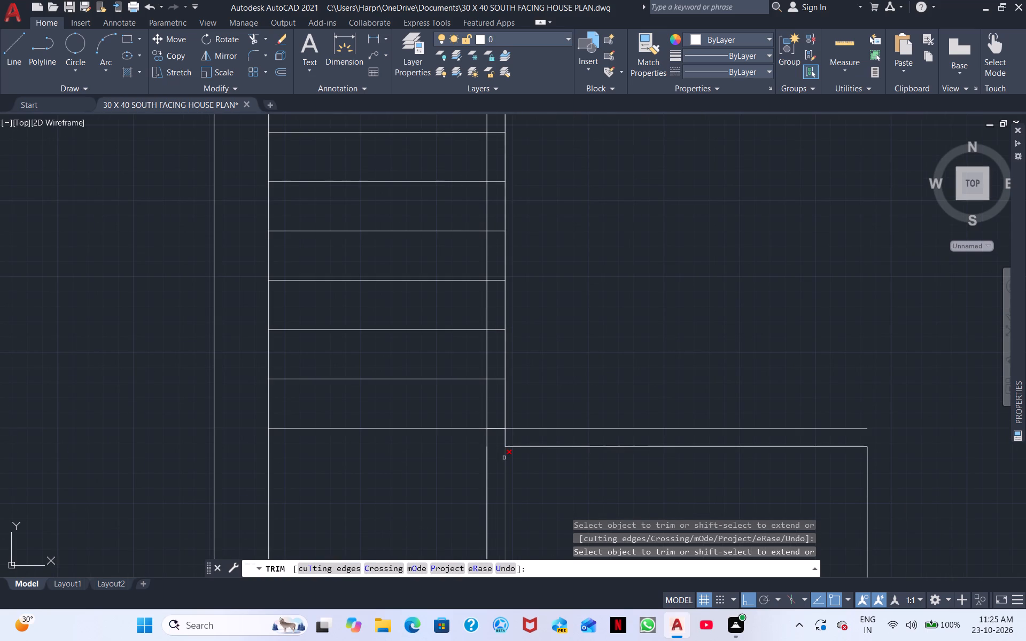
{"action": "left_click", "coordinate": [504, 459]}
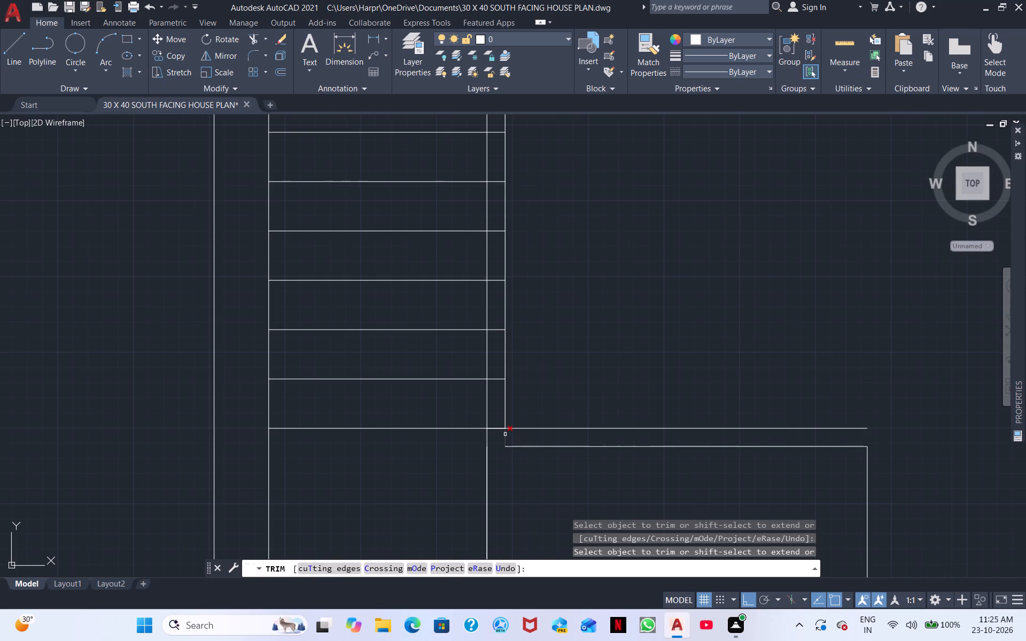
{"action": "left_click", "coordinate": [505, 434]}
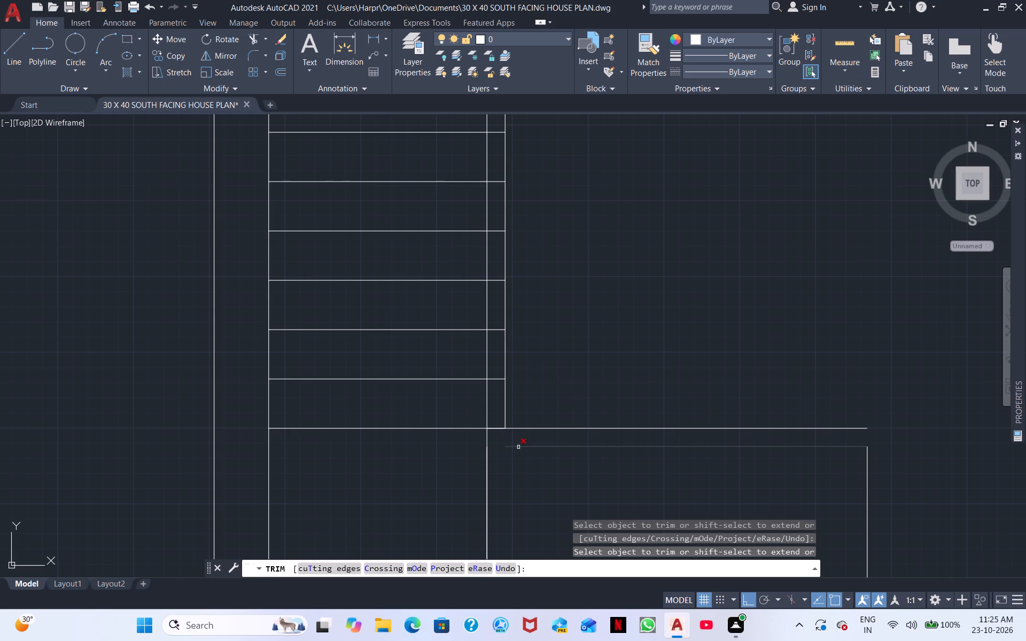
Extend the southern rectangle's north edge west to the vertical line and its east side north to the offset line.
{"action": "left_click", "coordinate": [522, 448], "text": "shift"}
{"action": "scroll", "coordinate": [521, 472], "scroll_direction": "down", "scroll_amount": 2}
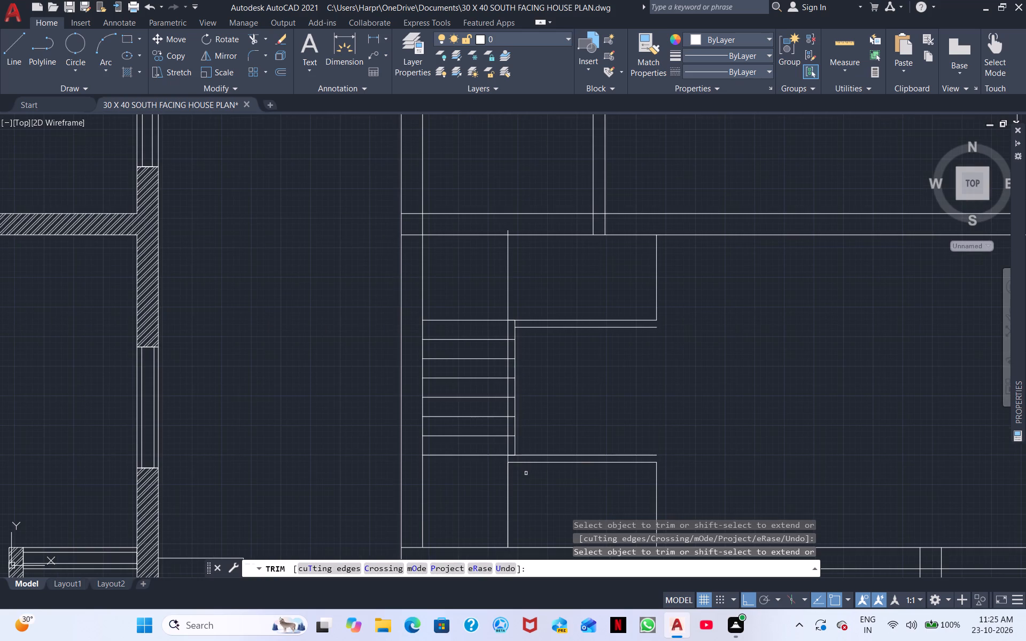
{"action": "left_click", "coordinate": [656, 475], "text": "shift"}
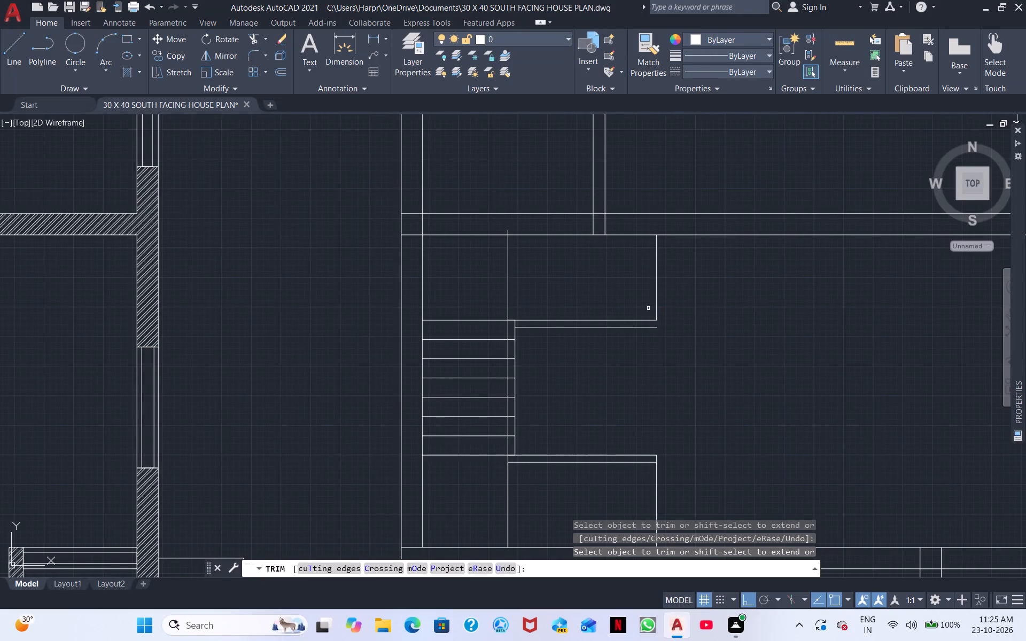
Extend the northern rectangle's east side south to the offset line and trim the inner vertical's stub above the wall line.
{"action": "left_click", "coordinate": [657, 309], "text": "shift"}
{"action": "scroll", "coordinate": [508, 233], "scroll_direction": "up", "scroll_amount": 3}
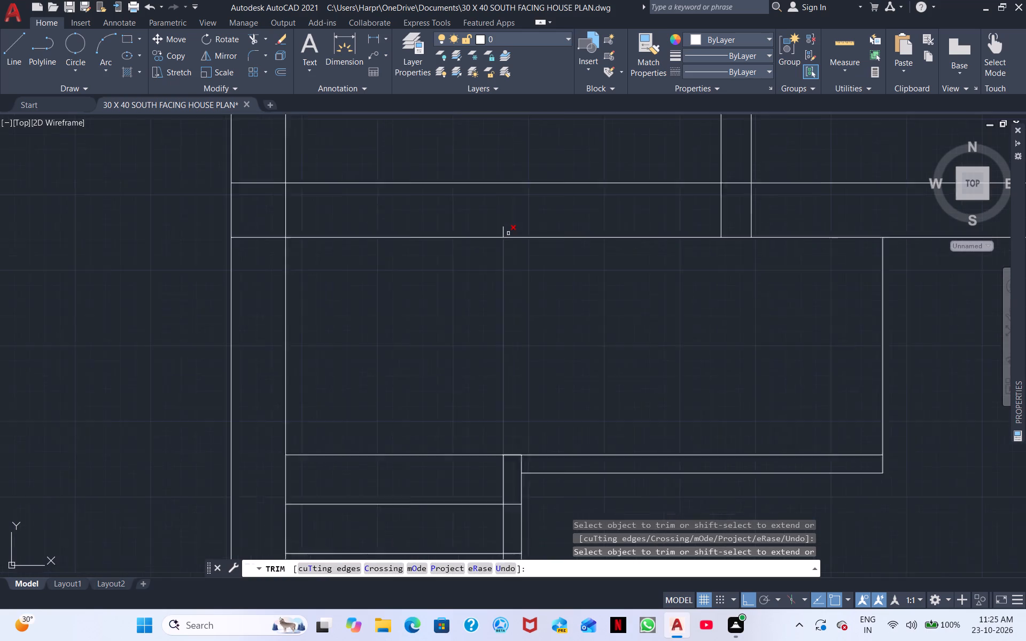
{"action": "left_click_drag", "start_coordinate": [490, 229], "coordinate": [509, 233]}
{"action": "right_click", "coordinate": [596, 362]}
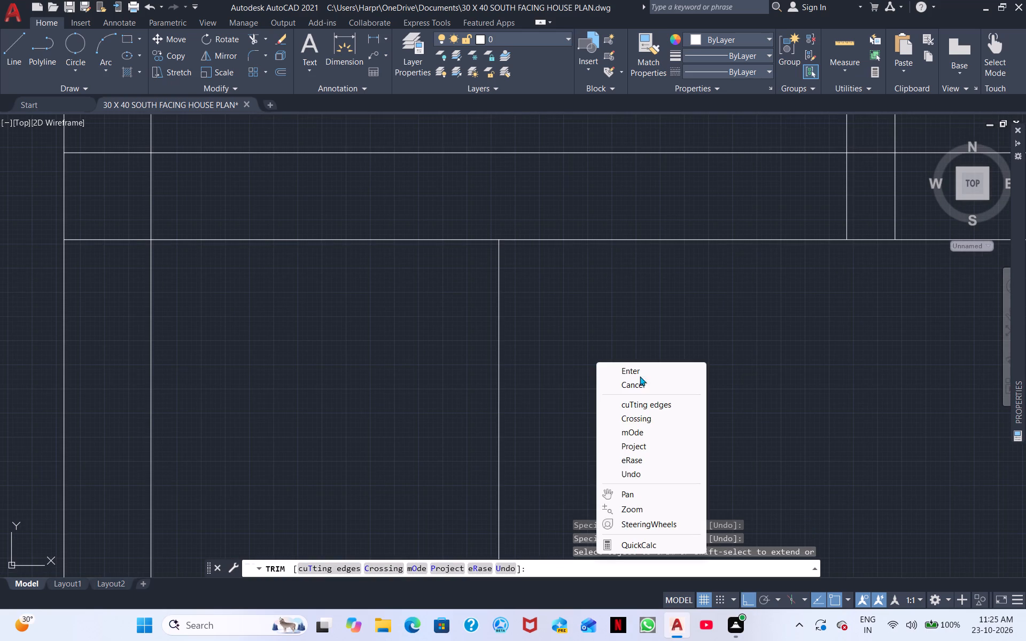
{"action": "left_click", "coordinate": [650, 367]}
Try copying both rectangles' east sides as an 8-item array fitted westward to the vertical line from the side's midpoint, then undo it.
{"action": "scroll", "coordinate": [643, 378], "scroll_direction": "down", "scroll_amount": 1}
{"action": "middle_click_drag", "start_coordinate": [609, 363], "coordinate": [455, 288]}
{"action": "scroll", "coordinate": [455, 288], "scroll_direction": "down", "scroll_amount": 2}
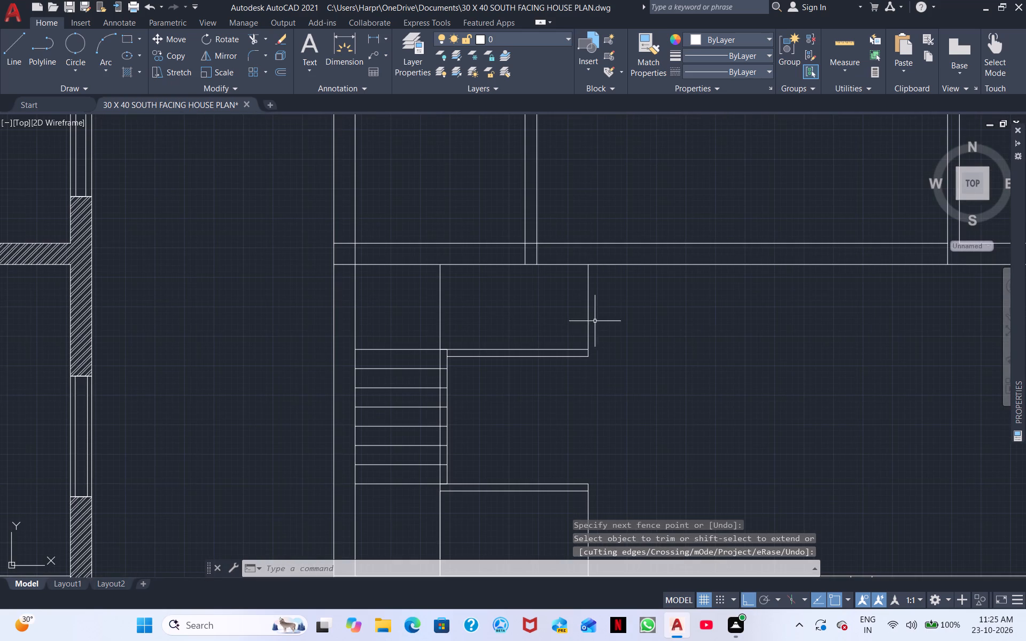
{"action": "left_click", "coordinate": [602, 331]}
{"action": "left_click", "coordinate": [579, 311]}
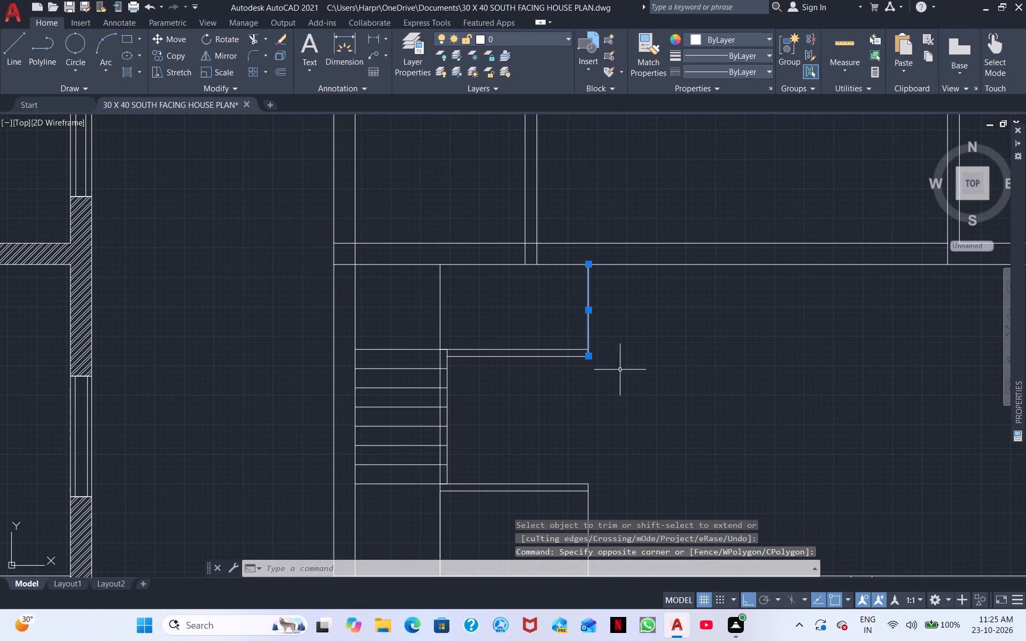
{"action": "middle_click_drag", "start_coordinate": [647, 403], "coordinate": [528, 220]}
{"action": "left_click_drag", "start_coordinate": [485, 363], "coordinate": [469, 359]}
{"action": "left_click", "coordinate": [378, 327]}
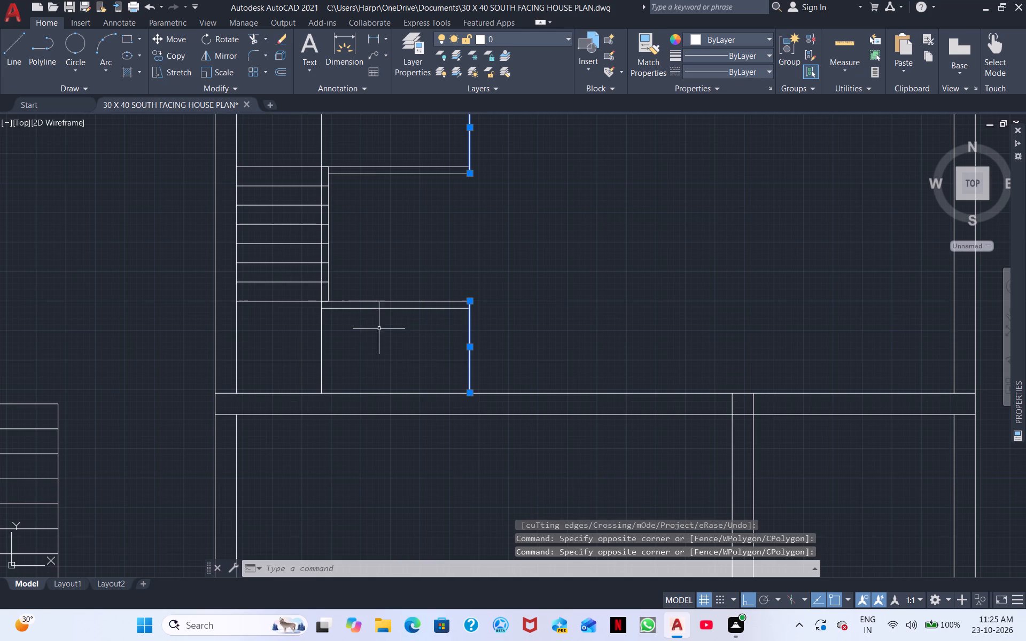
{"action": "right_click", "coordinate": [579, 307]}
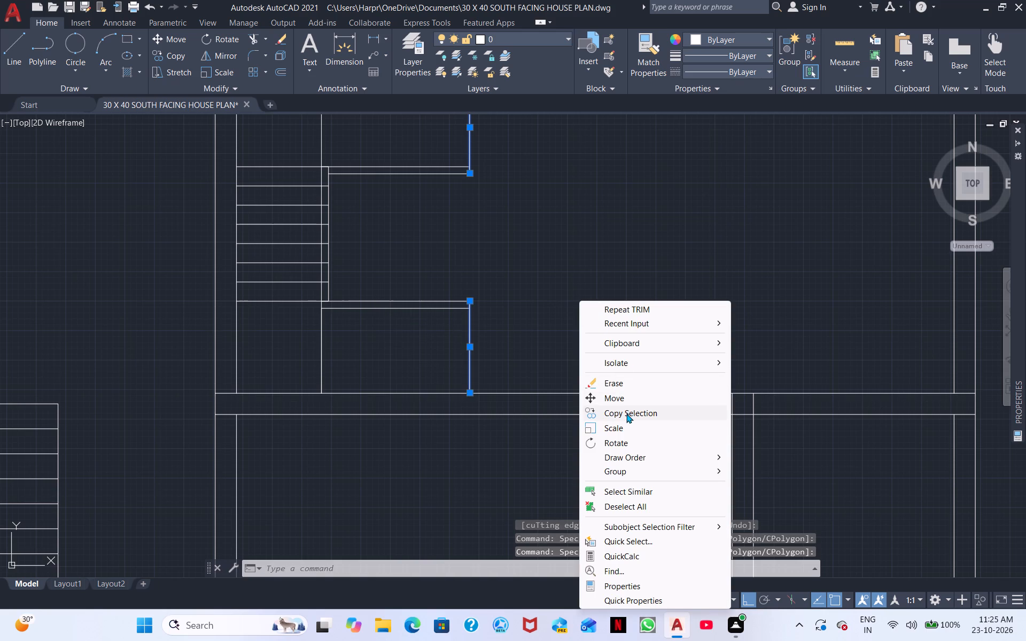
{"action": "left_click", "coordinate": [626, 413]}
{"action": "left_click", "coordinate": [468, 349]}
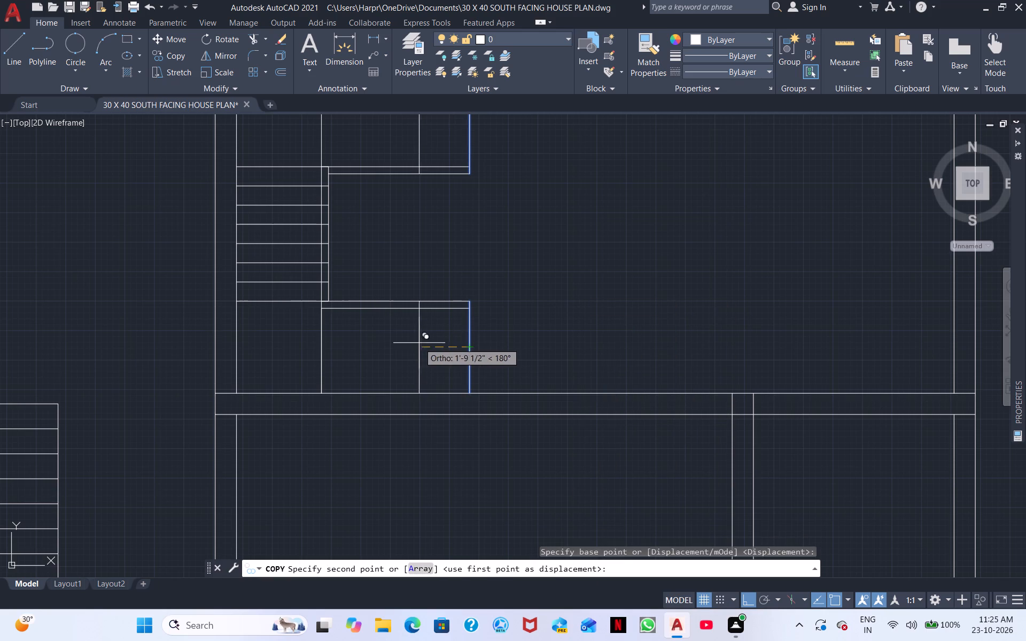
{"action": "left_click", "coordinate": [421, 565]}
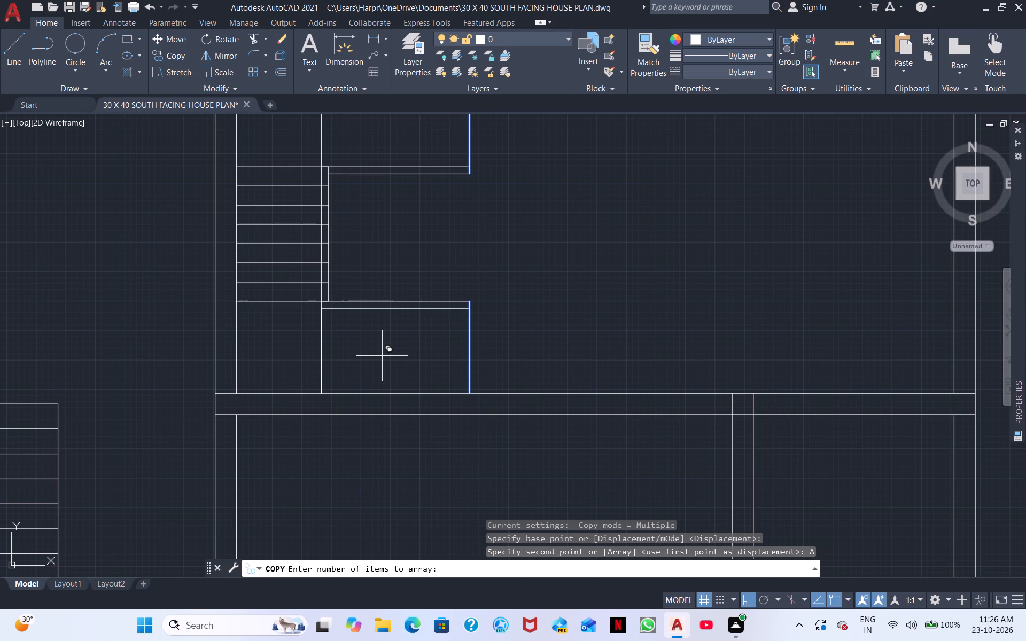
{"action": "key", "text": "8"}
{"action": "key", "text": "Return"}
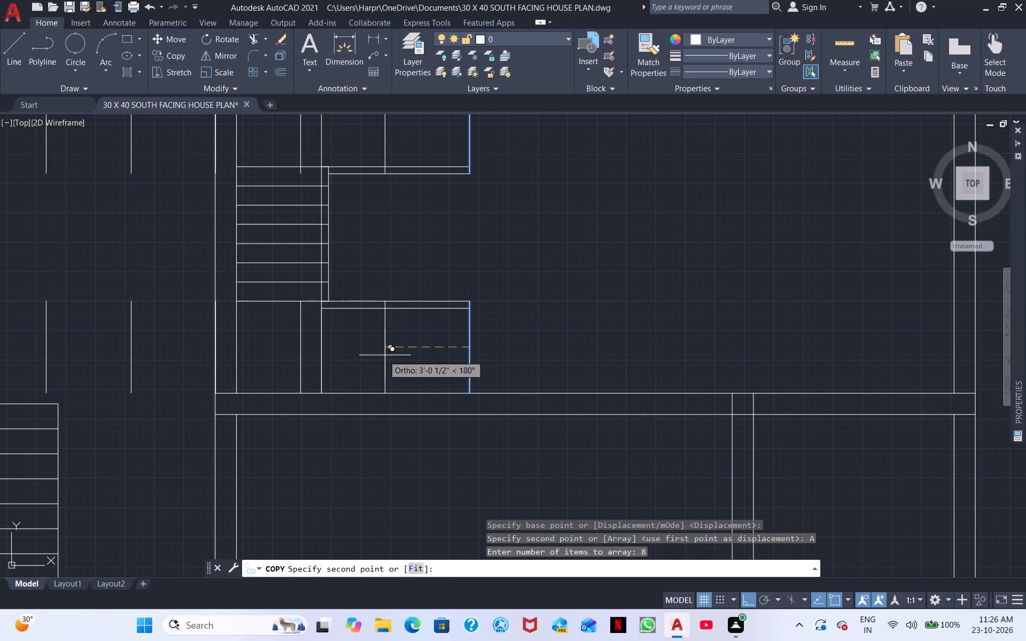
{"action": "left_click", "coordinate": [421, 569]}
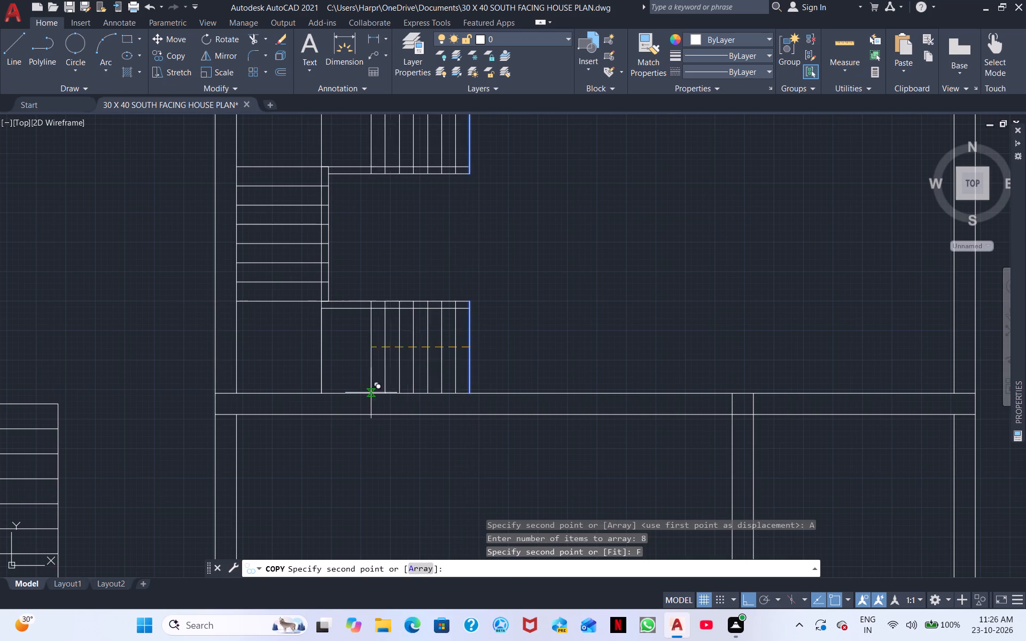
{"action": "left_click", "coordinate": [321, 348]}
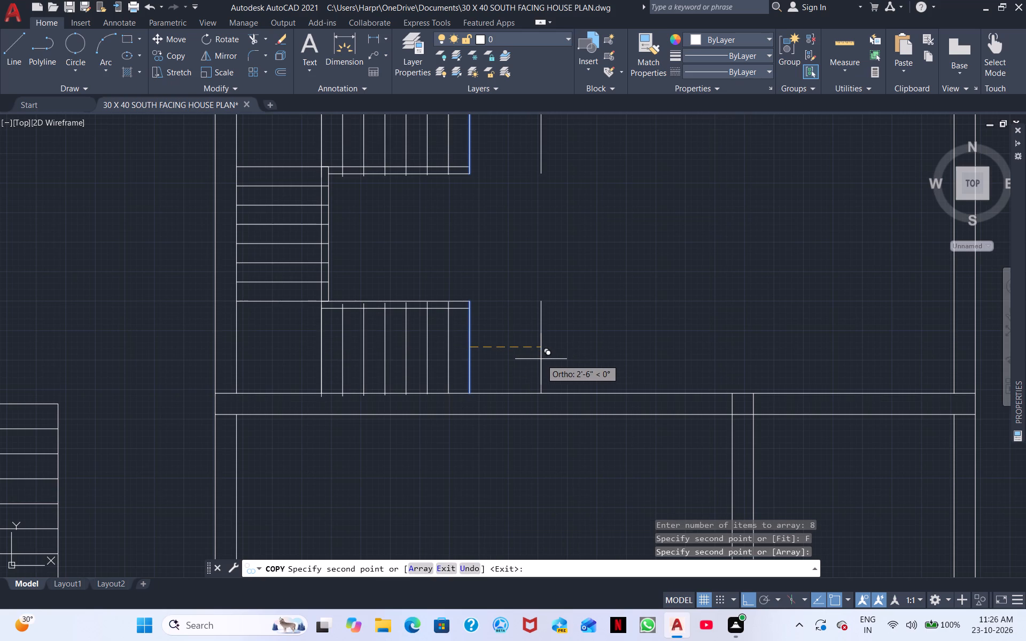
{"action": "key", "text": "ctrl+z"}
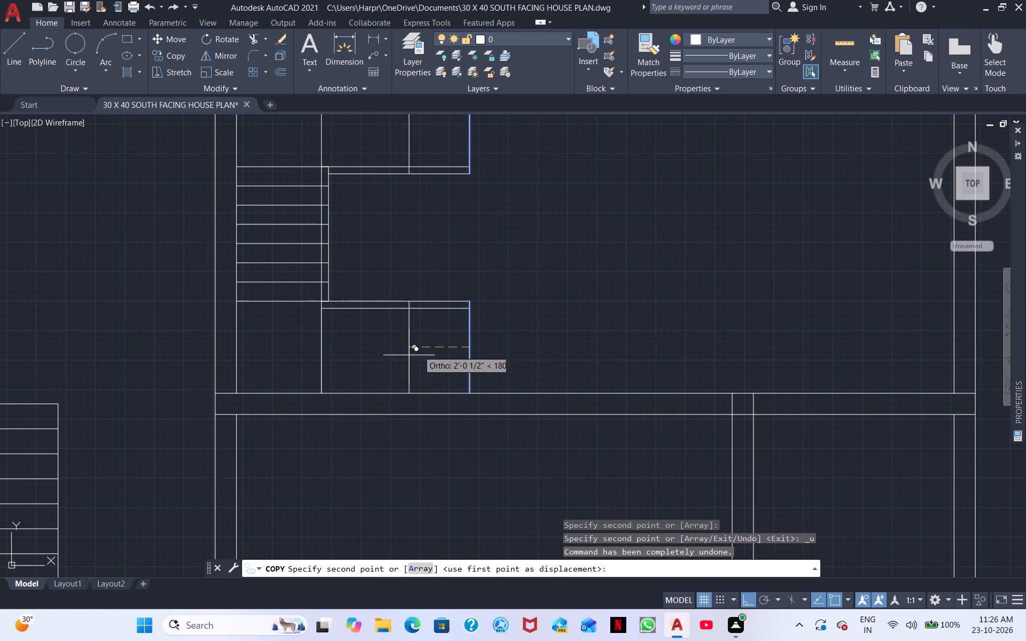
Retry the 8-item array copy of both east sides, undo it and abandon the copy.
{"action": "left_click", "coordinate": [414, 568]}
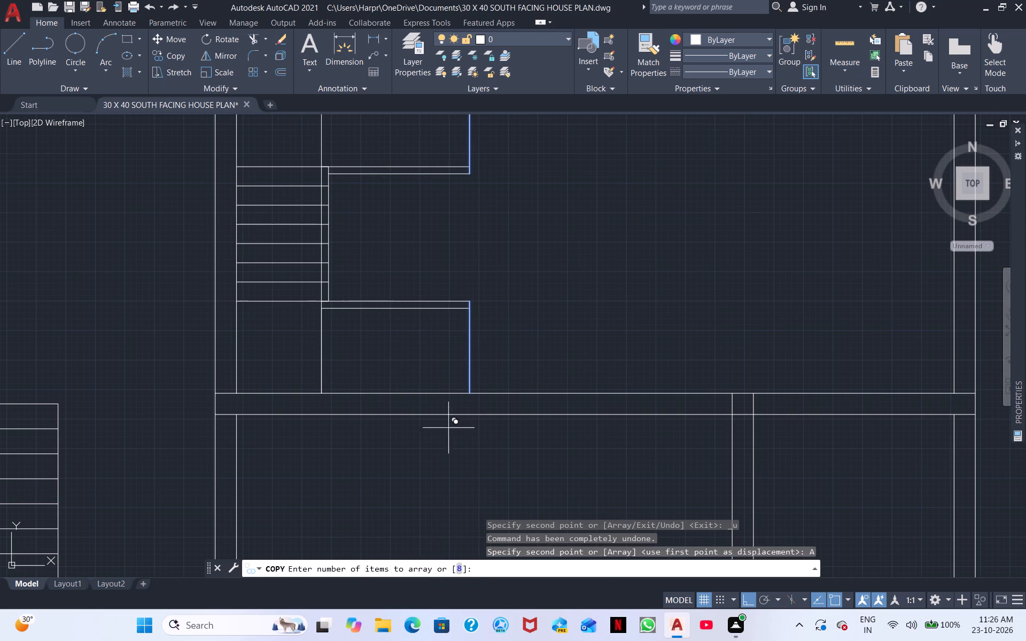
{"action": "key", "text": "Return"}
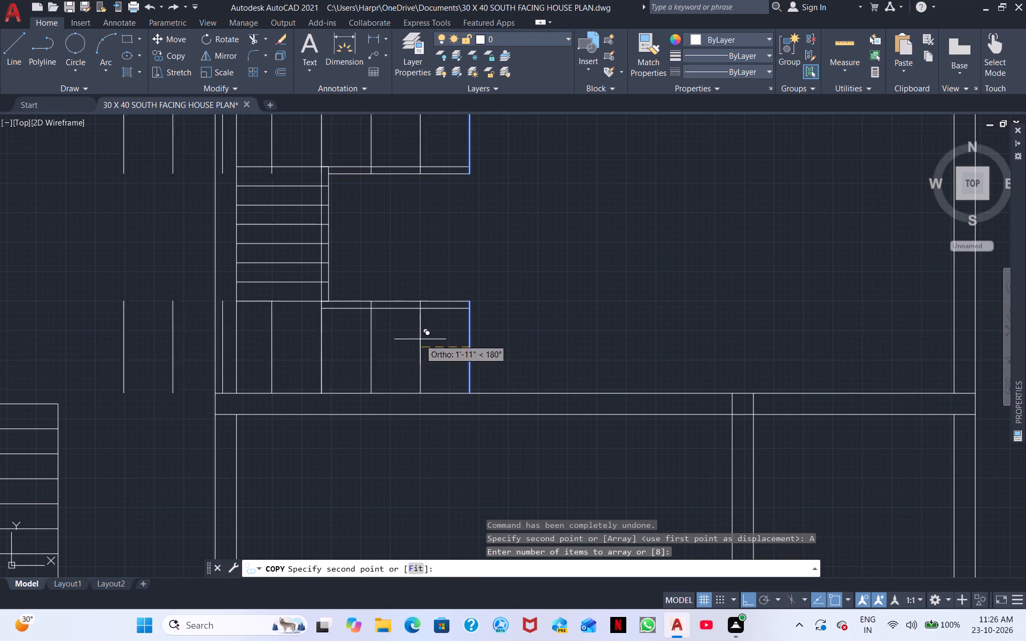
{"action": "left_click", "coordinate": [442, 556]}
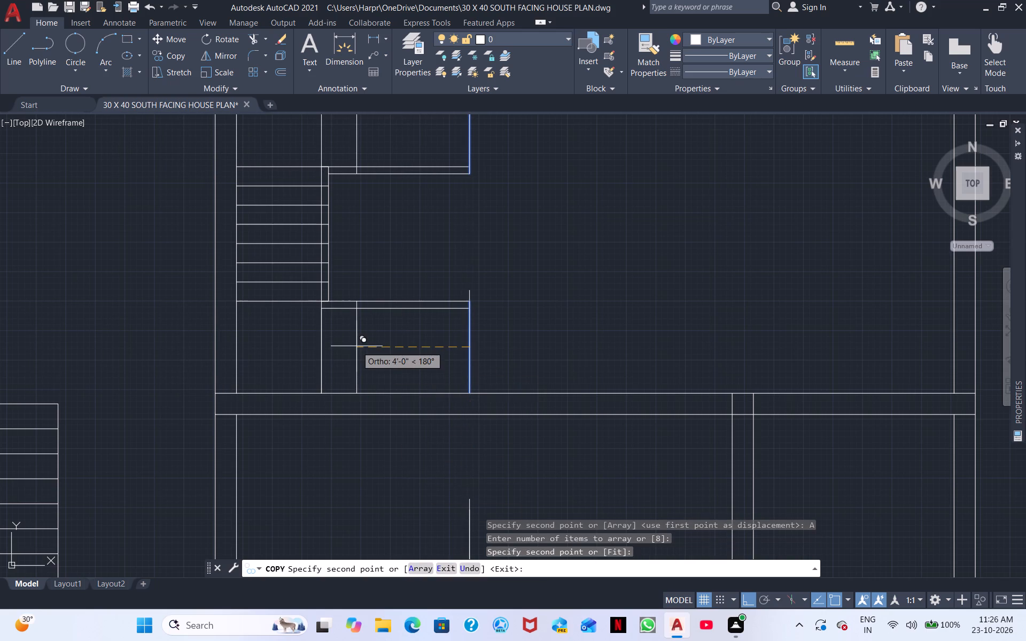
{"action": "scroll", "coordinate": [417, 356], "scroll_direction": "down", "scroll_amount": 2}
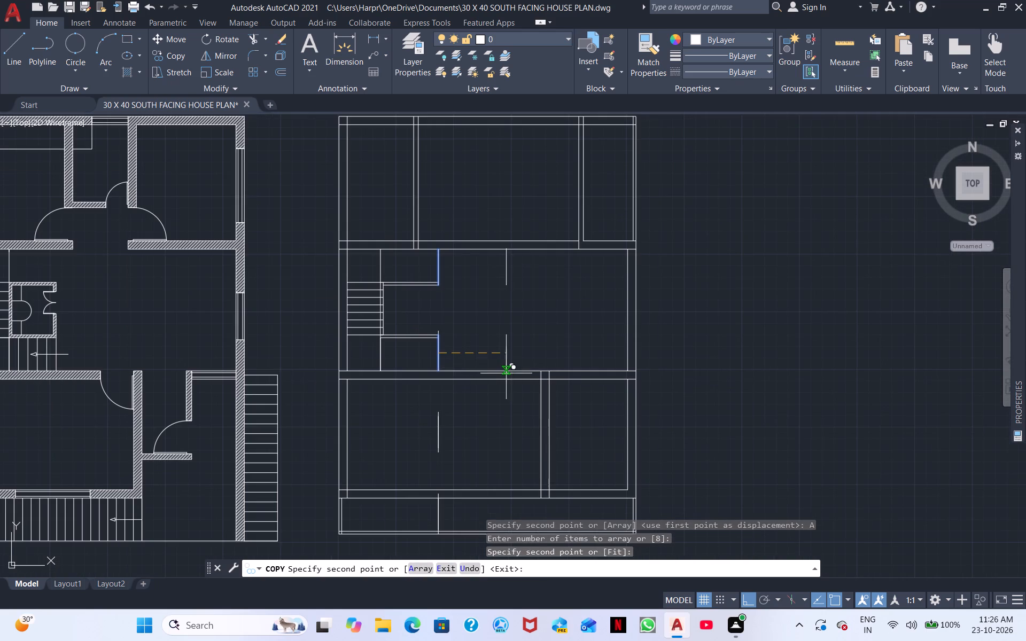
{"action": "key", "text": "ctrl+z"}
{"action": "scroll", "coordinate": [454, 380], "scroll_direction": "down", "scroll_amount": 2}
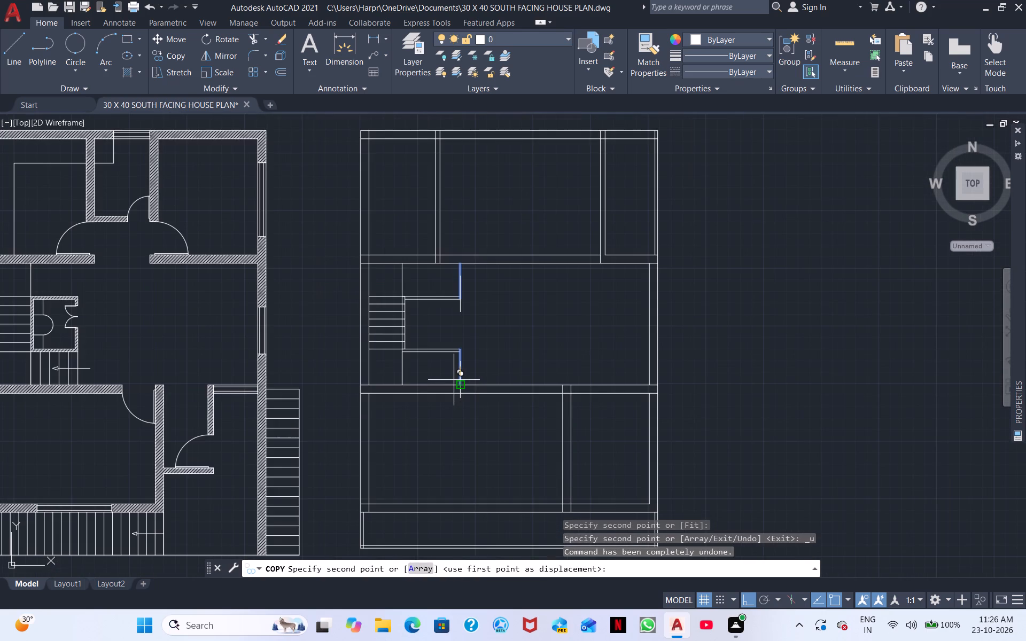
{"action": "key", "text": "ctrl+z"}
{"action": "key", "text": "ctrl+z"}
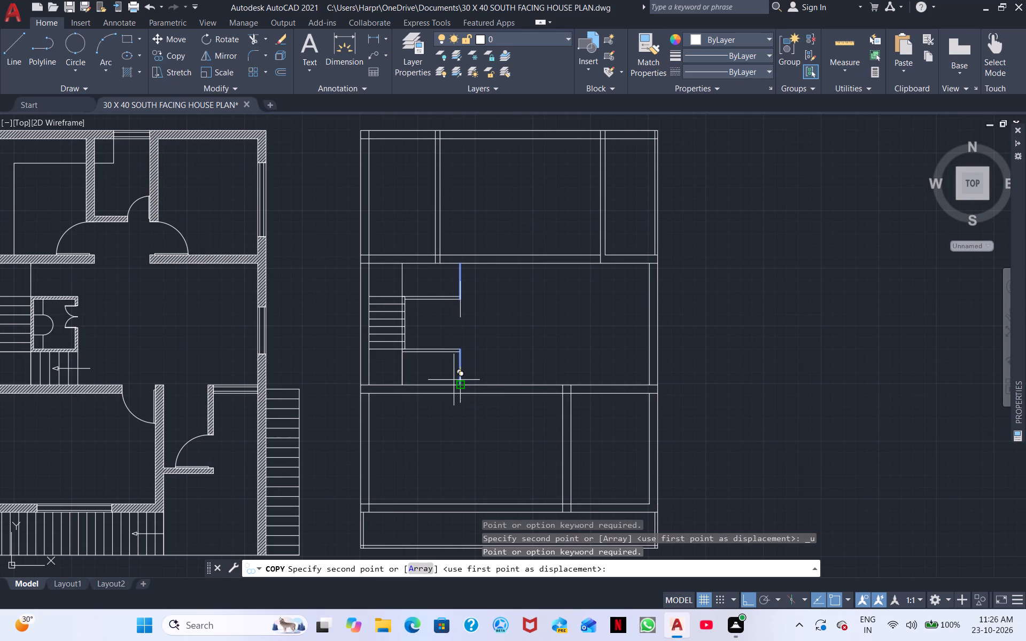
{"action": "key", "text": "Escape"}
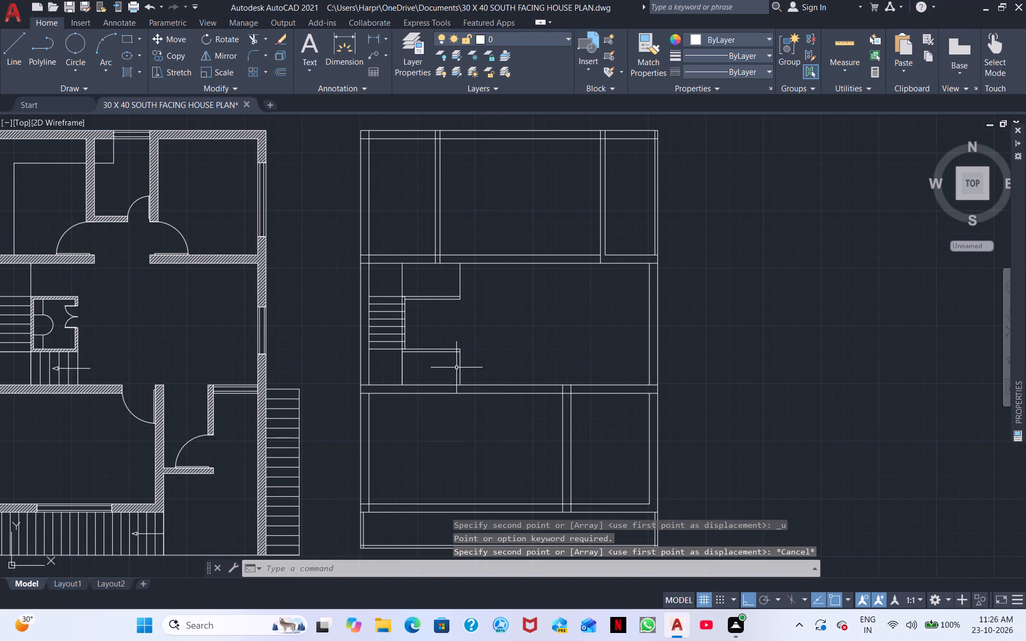
Copy both rectangles' east sides as an 8-item array from the southern rectangle's northeast corner, fitted westward to its northwest corner.
{"action": "scroll", "coordinate": [471, 377], "scroll_direction": "down", "scroll_amount": 2}
{"action": "scroll", "coordinate": [499, 354], "scroll_direction": "up", "scroll_amount": 3}
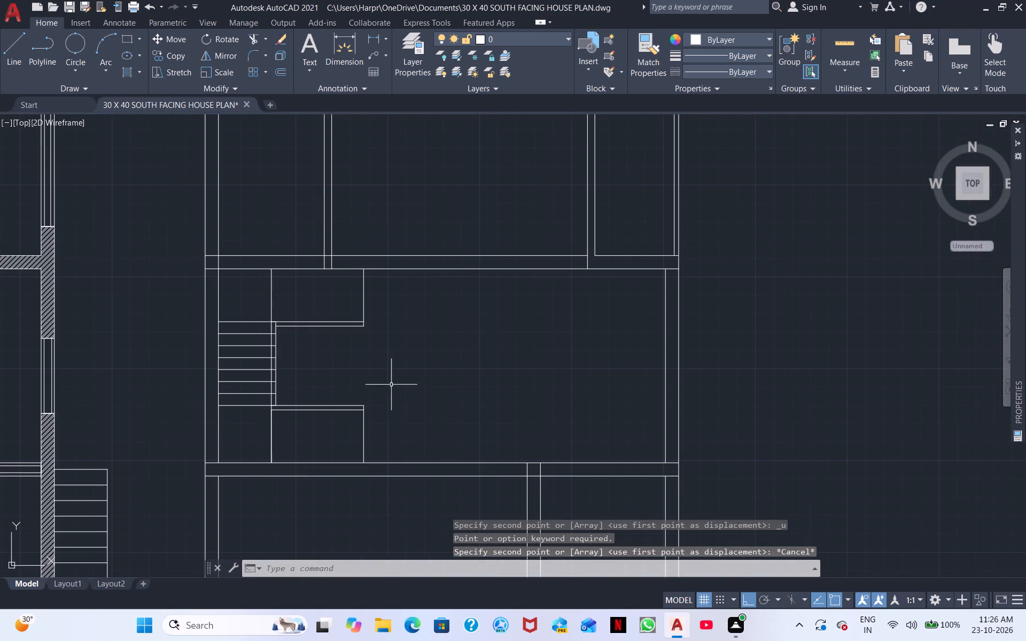
{"action": "left_click", "coordinate": [372, 435]}
{"action": "left_click", "coordinate": [341, 428]}
{"action": "left_click", "coordinate": [382, 289]}
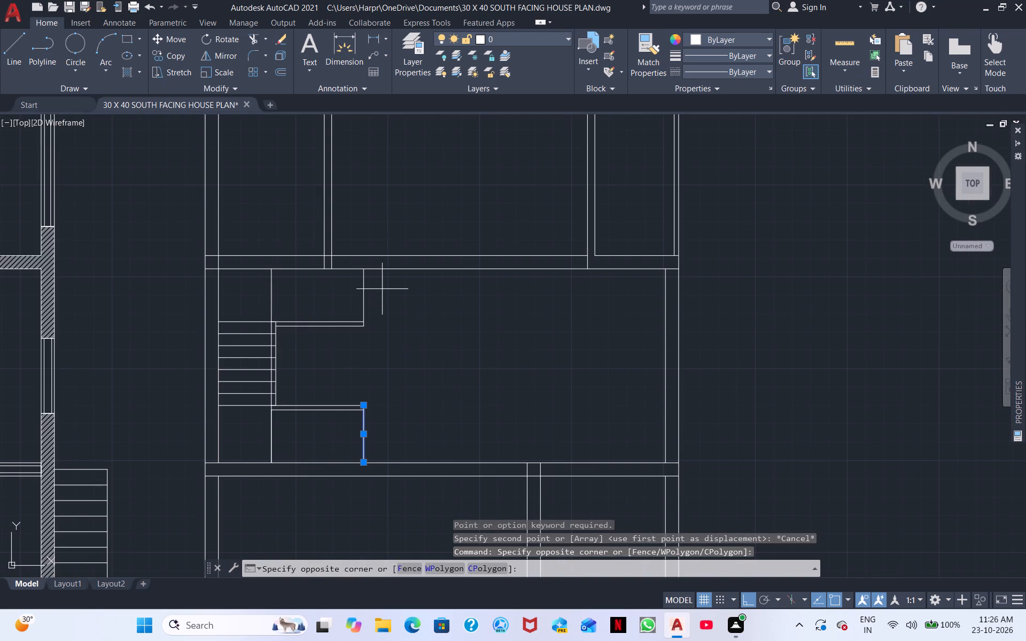
{"action": "left_click", "coordinate": [336, 285]}
{"action": "right_click", "coordinate": [454, 309]}
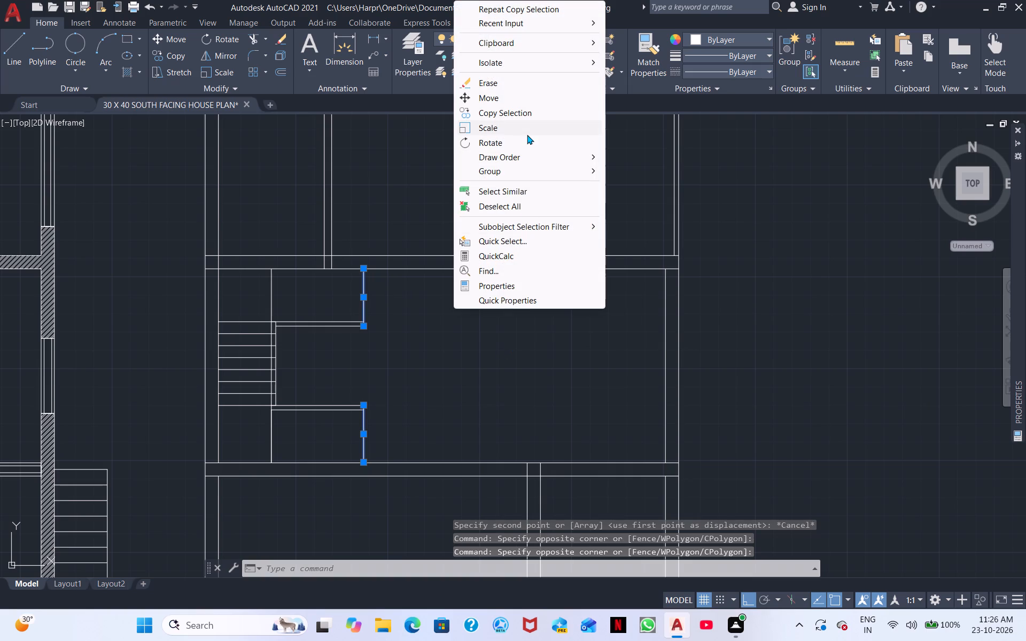
{"action": "left_click", "coordinate": [476, 115]}
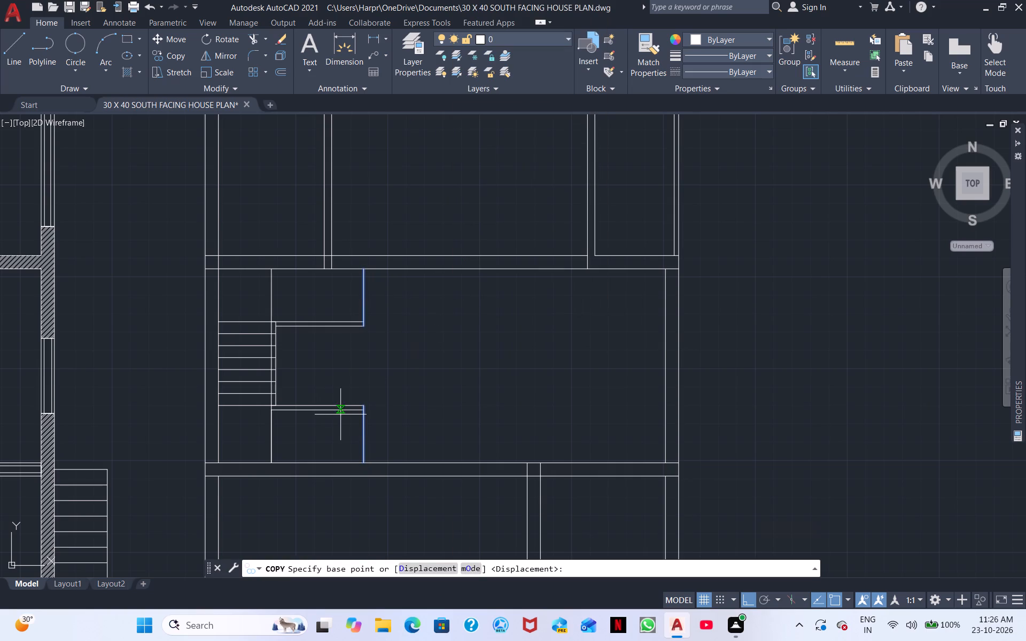
{"action": "scroll", "coordinate": [366, 408], "scroll_direction": "up", "scroll_amount": 4}
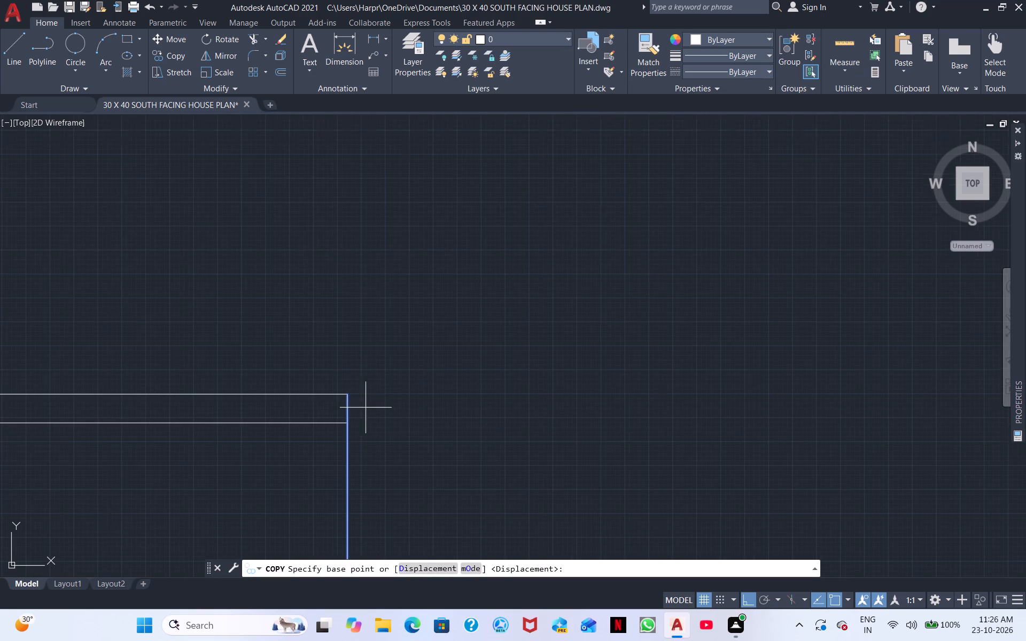
{"action": "left_click", "coordinate": [348, 396]}
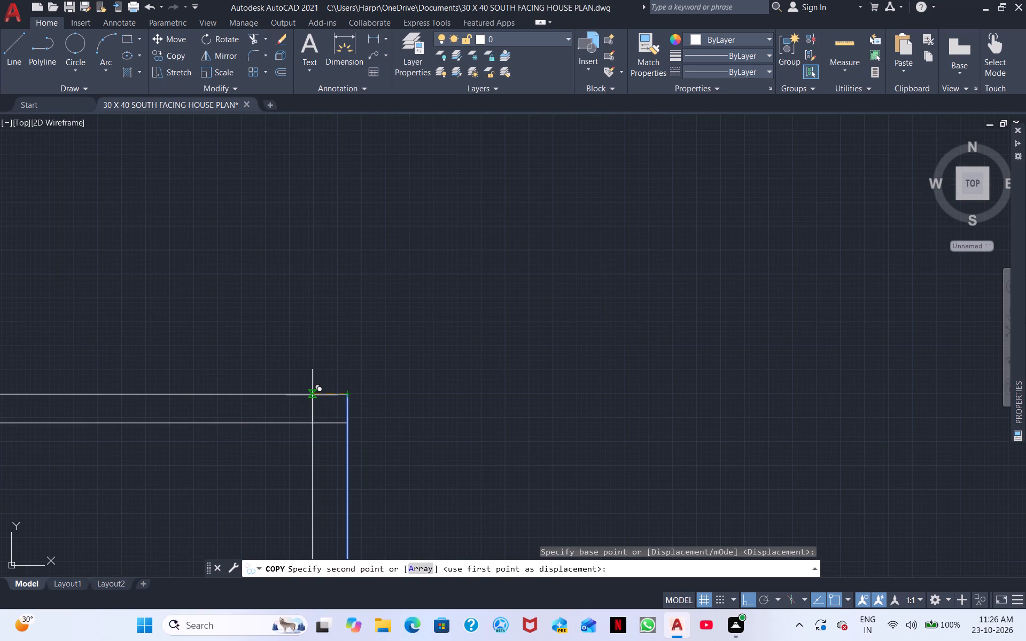
{"action": "left_click", "coordinate": [413, 568]}
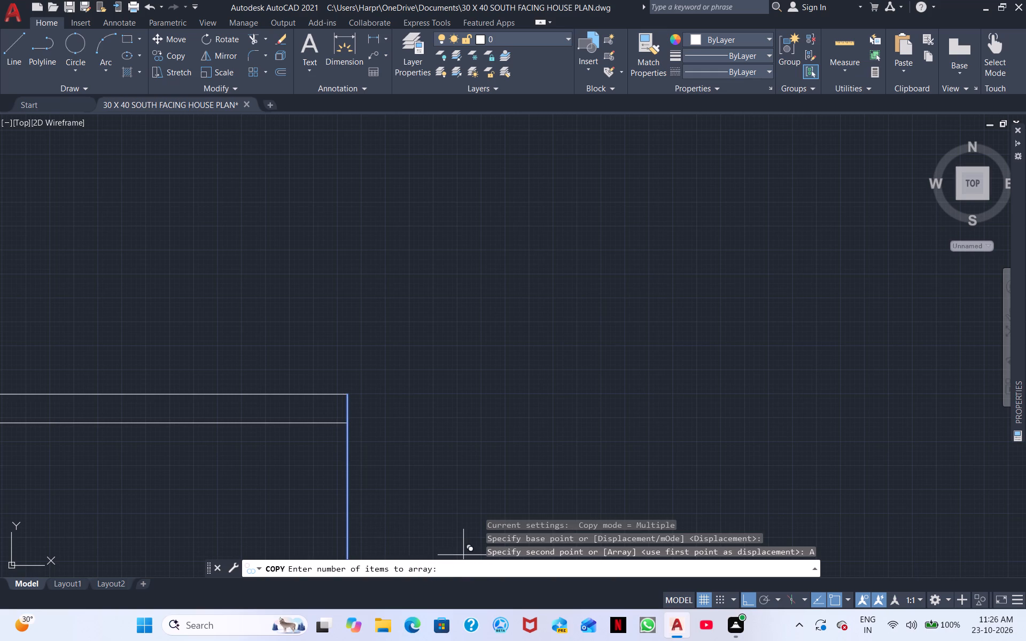
{"action": "key", "text": "8"}
{"action": "key", "text": "Return"}
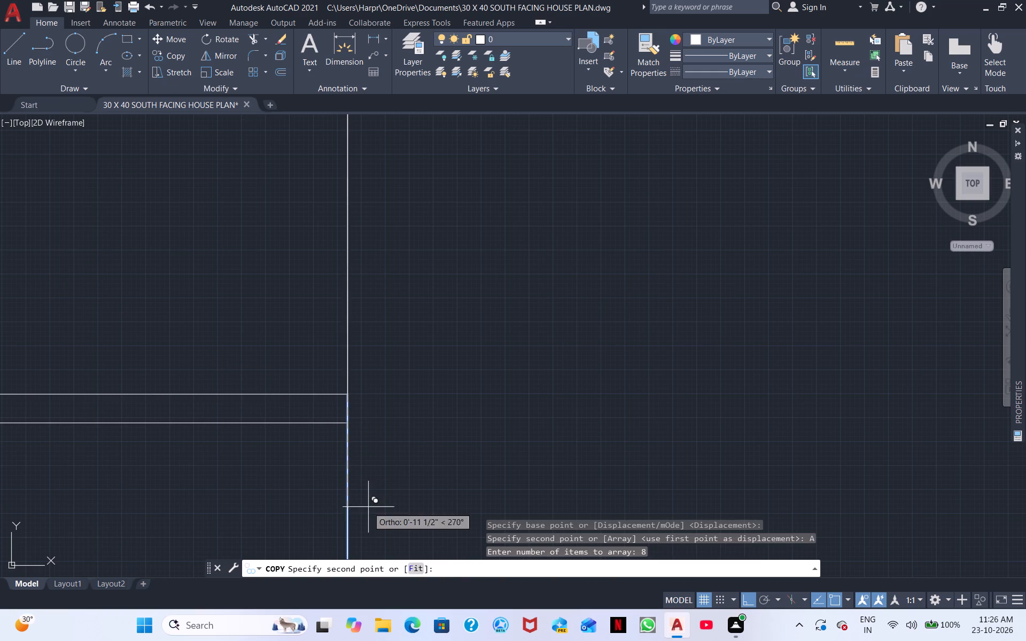
{"action": "left_click", "coordinate": [415, 566]}
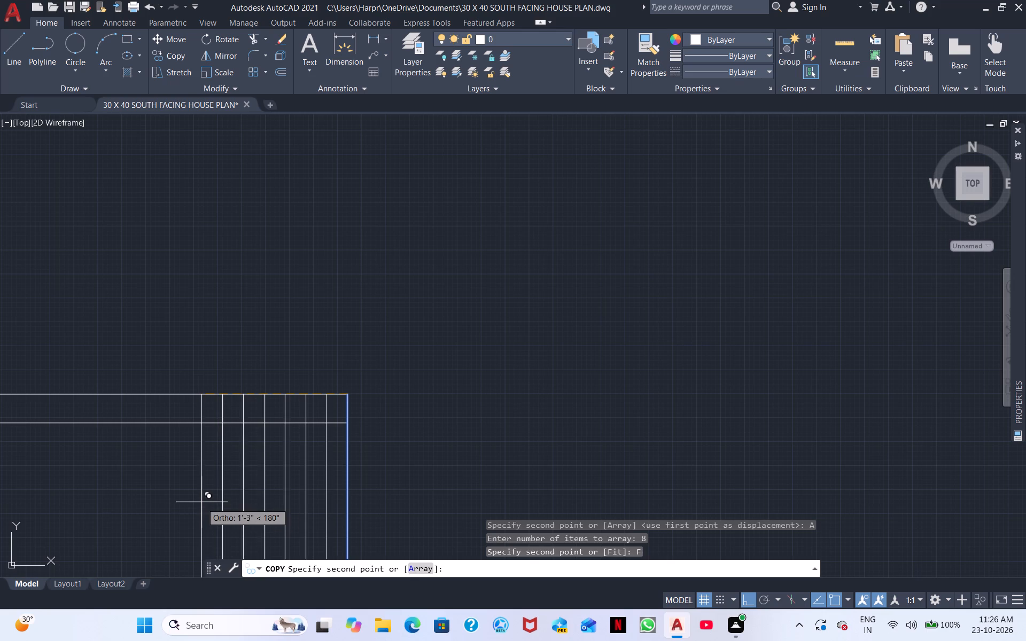
{"action": "middle_click_drag", "start_coordinate": [210, 498], "coordinate": [562, 544]}
{"action": "scroll", "coordinate": [154, 469], "scroll_direction": "down", "scroll_amount": 1}
{"action": "middle_click_drag", "start_coordinate": [189, 479], "coordinate": [203, 483]}
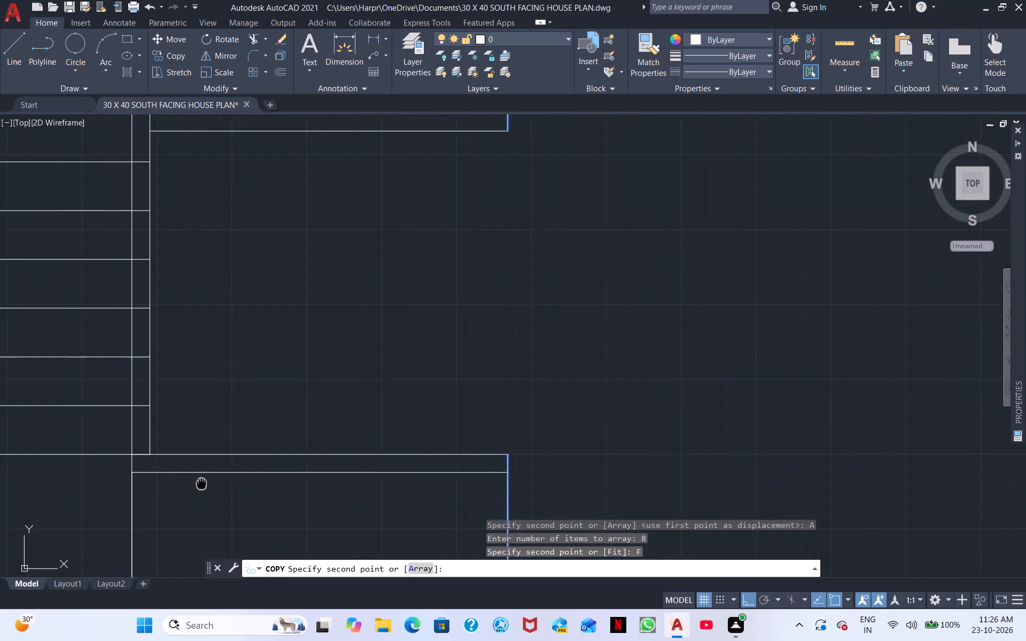
{"action": "middle_click_drag", "start_coordinate": [203, 483], "coordinate": [368, 510]}
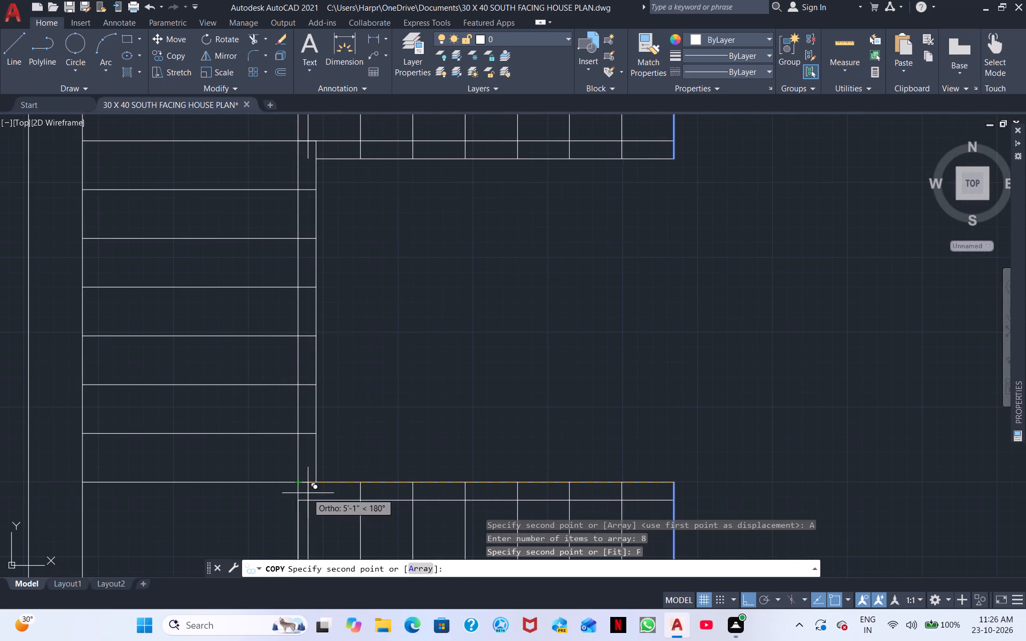
{"action": "scroll", "coordinate": [305, 489], "scroll_direction": "down", "scroll_amount": 1}
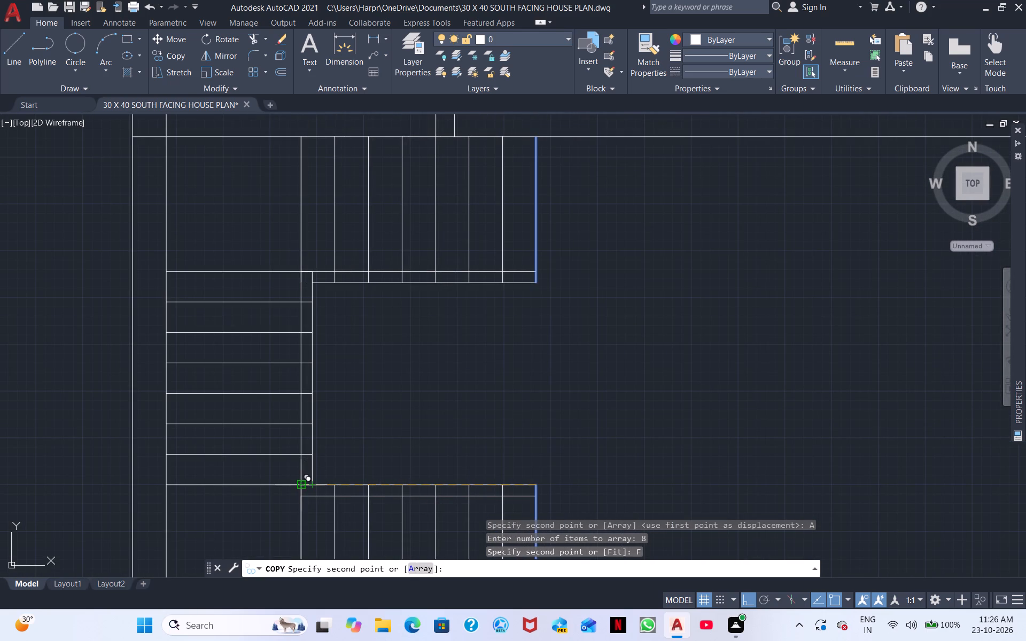
{"action": "left_click", "coordinate": [301, 488]}
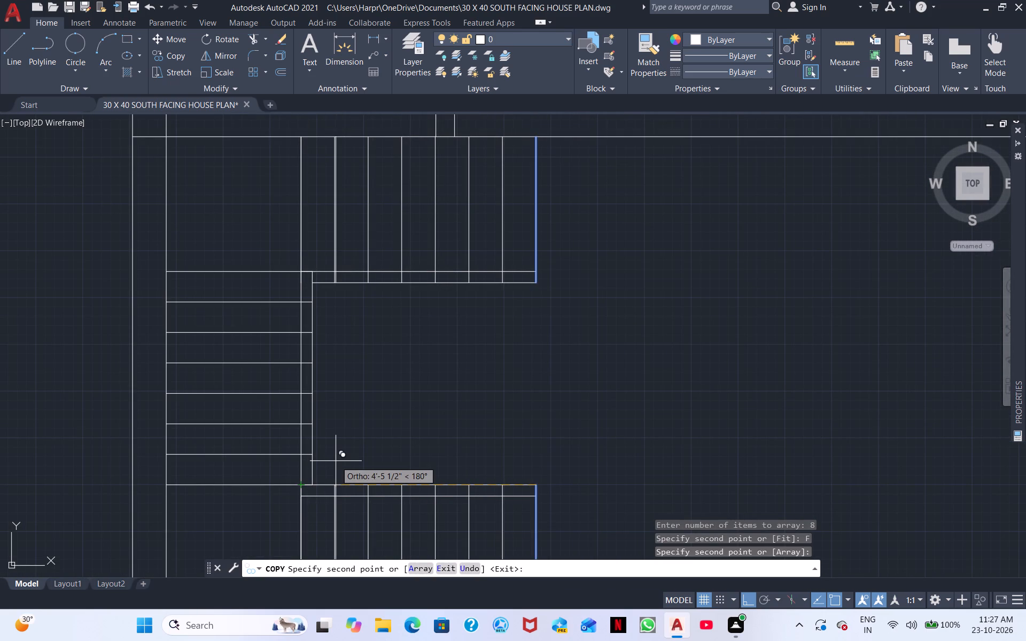
{"action": "key", "text": "Escape"}
End the copy and erase the overlapping vertical line at the west end of both the northern and southern stair flights.
{"action": "scroll", "coordinate": [336, 461], "scroll_direction": "down", "scroll_amount": 2}
{"action": "middle_click_drag", "start_coordinate": [357, 464], "coordinate": [340, 412]}
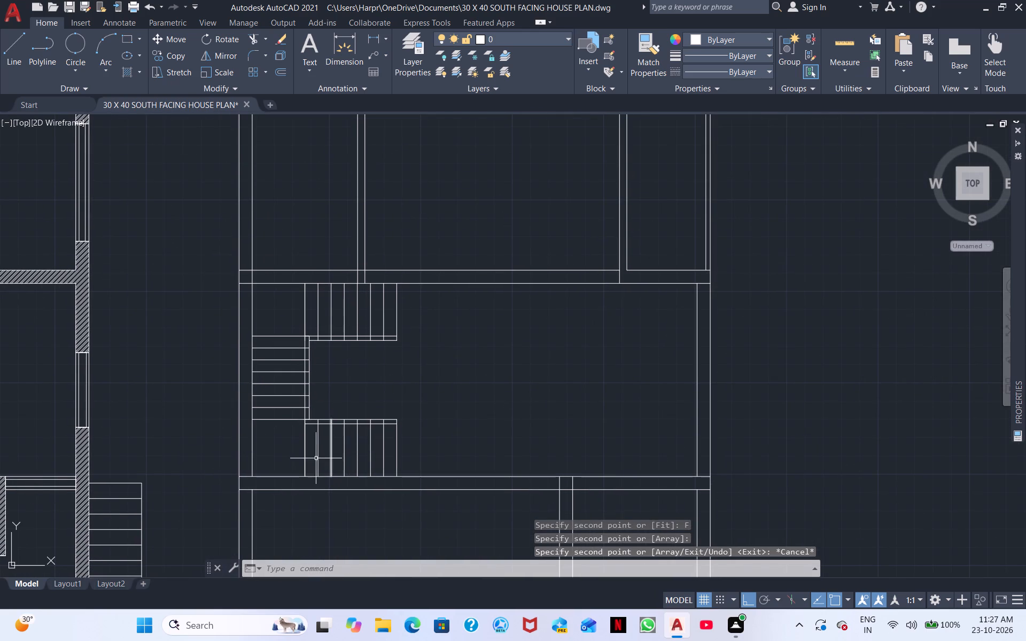
{"action": "left_click", "coordinate": [305, 452]}
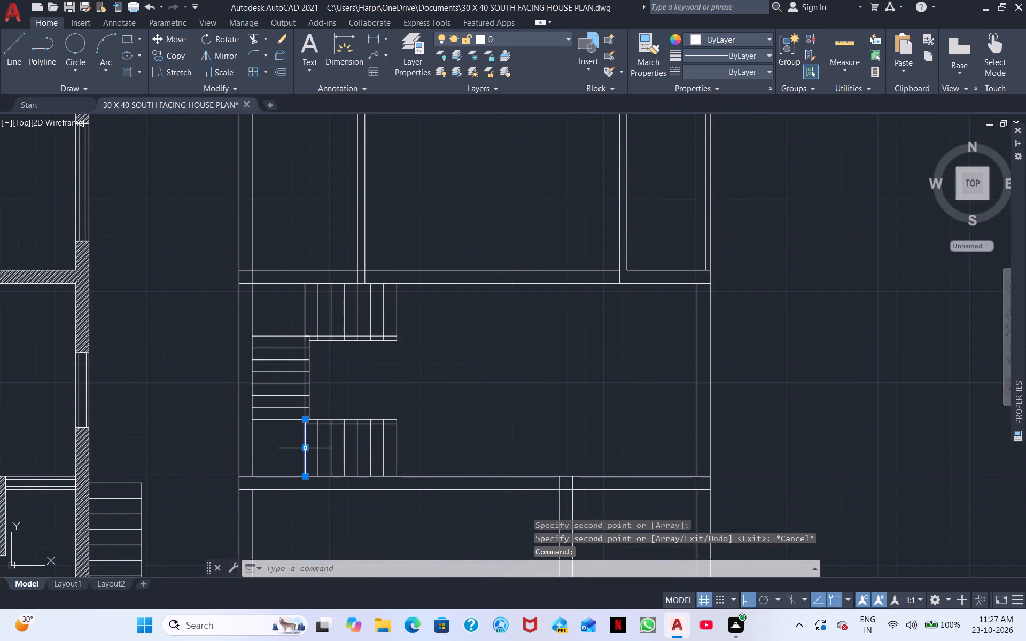
{"action": "left_click", "coordinate": [305, 314]}
{"action": "right_click", "coordinate": [283, 317]}
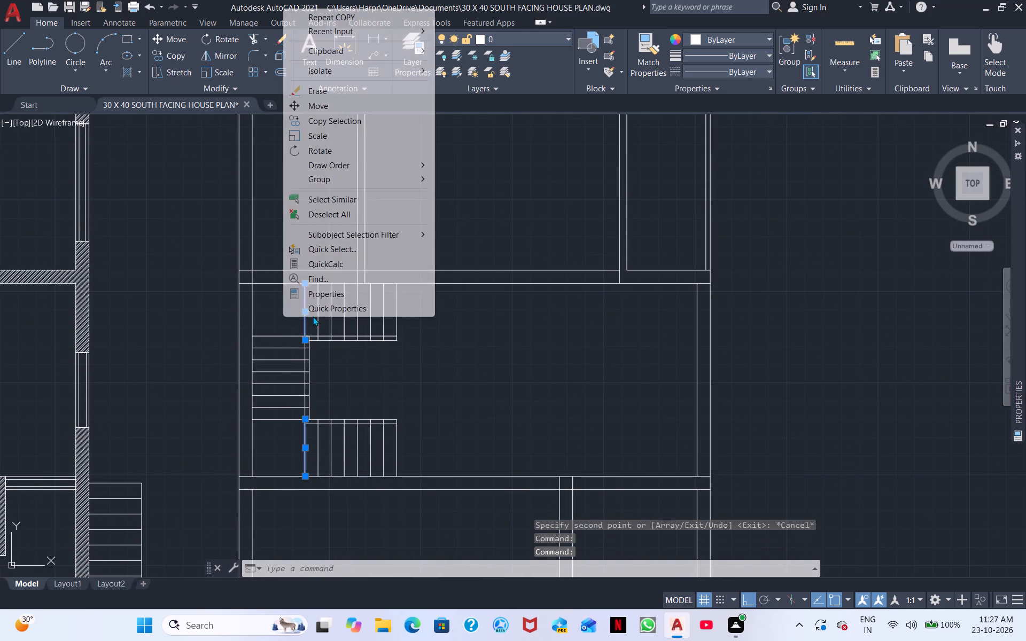
{"action": "left_click", "coordinate": [336, 93]}
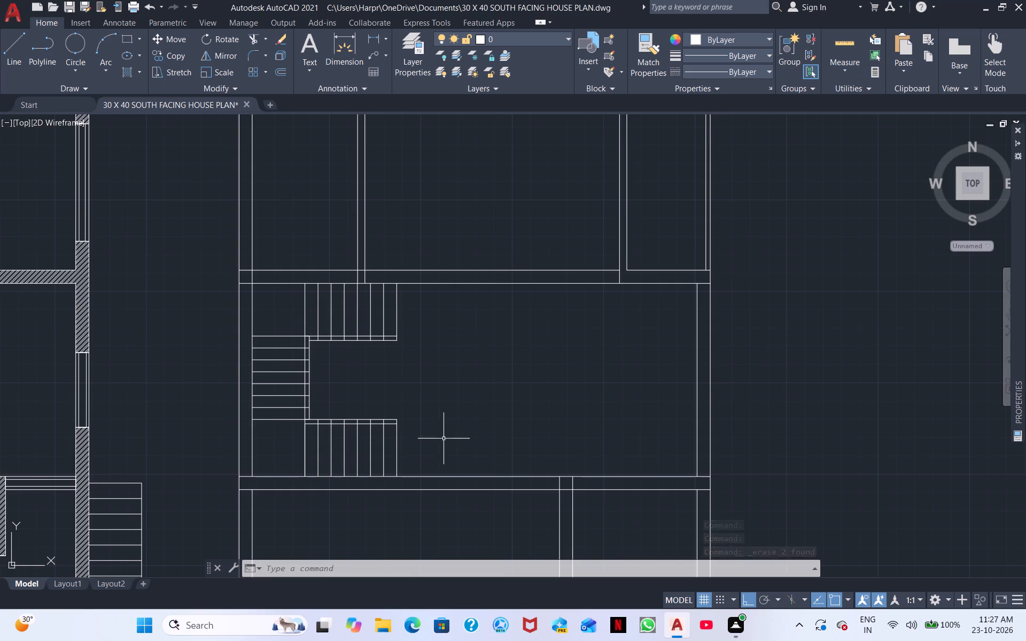
Trim the two inner wall line stubs crossing at the southwest corner of the second plan's southern room.
{"action": "middle_click_drag", "start_coordinate": [443, 434], "coordinate": [398, 316]}
{"action": "scroll", "coordinate": [384, 353], "scroll_direction": "down", "scroll_amount": 1}
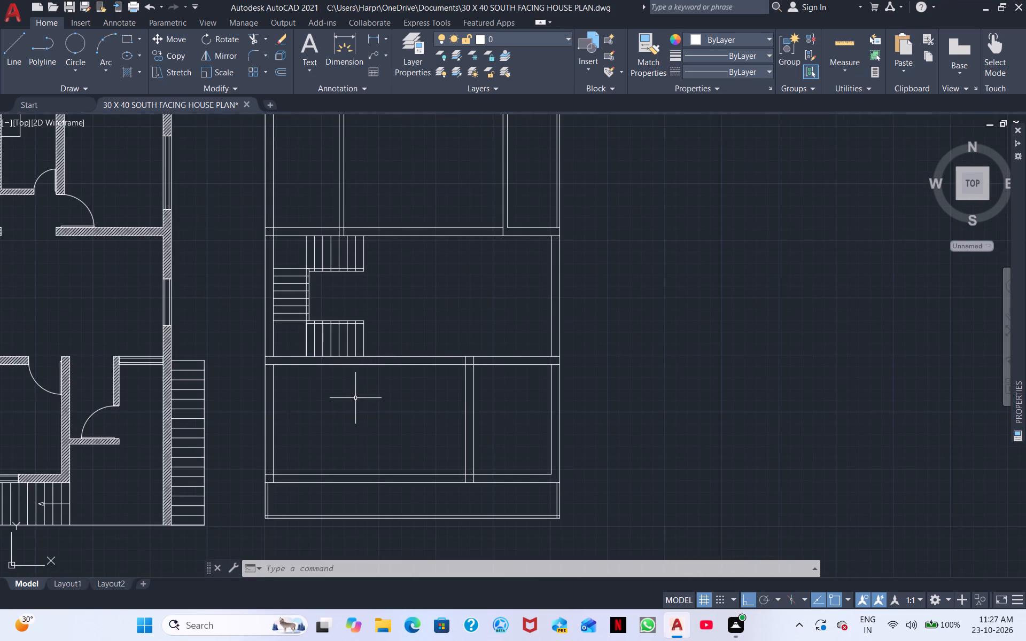
{"action": "middle_click_drag", "start_coordinate": [362, 412], "coordinate": [333, 382]}
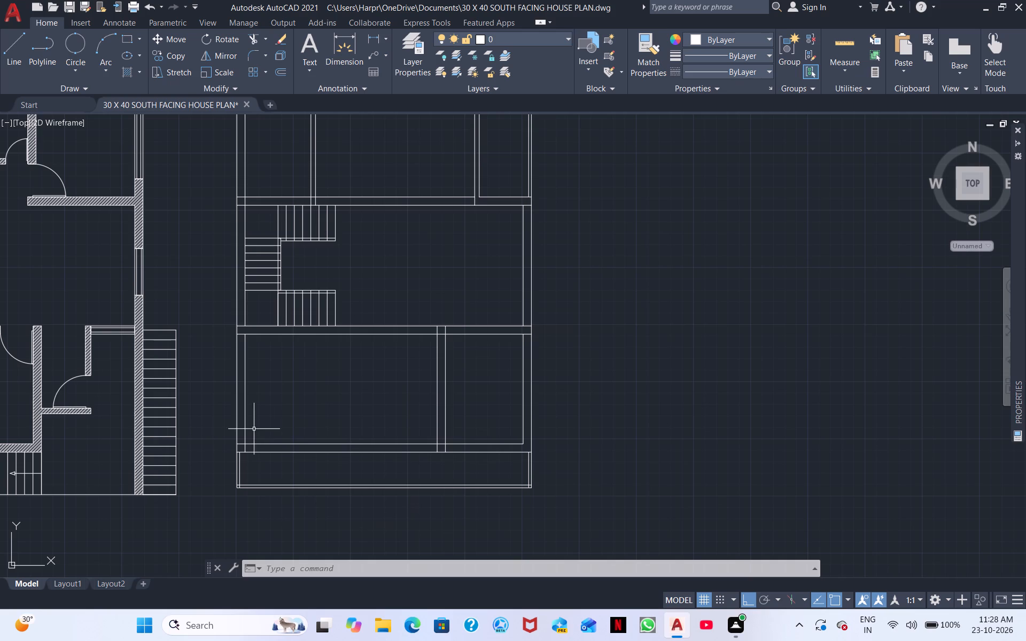
{"action": "scroll", "coordinate": [305, 421], "scroll_direction": "up", "scroll_amount": 1}
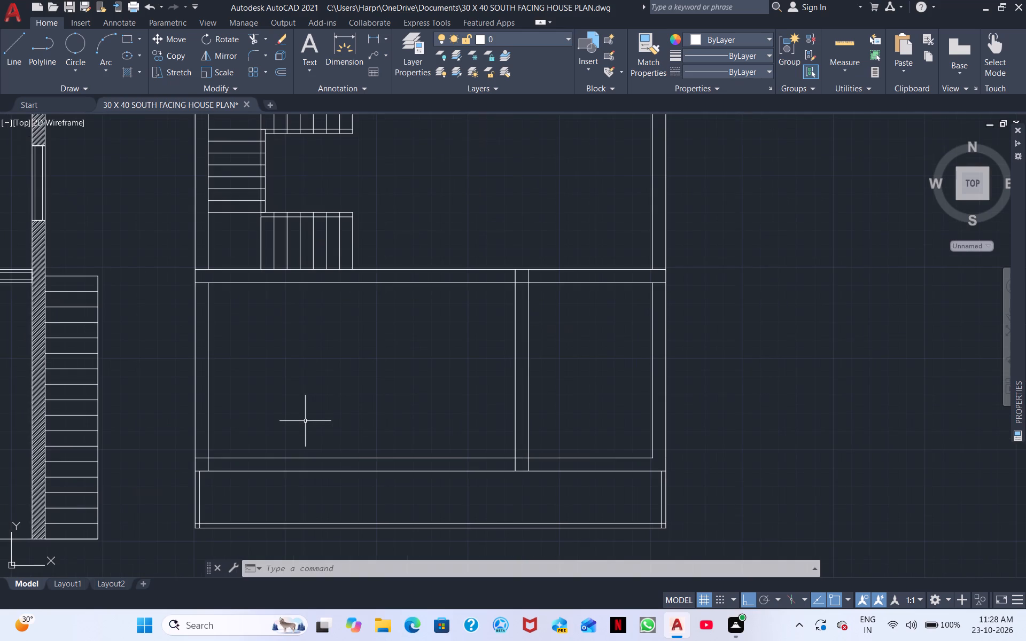
{"action": "right_click", "coordinate": [354, 425]}
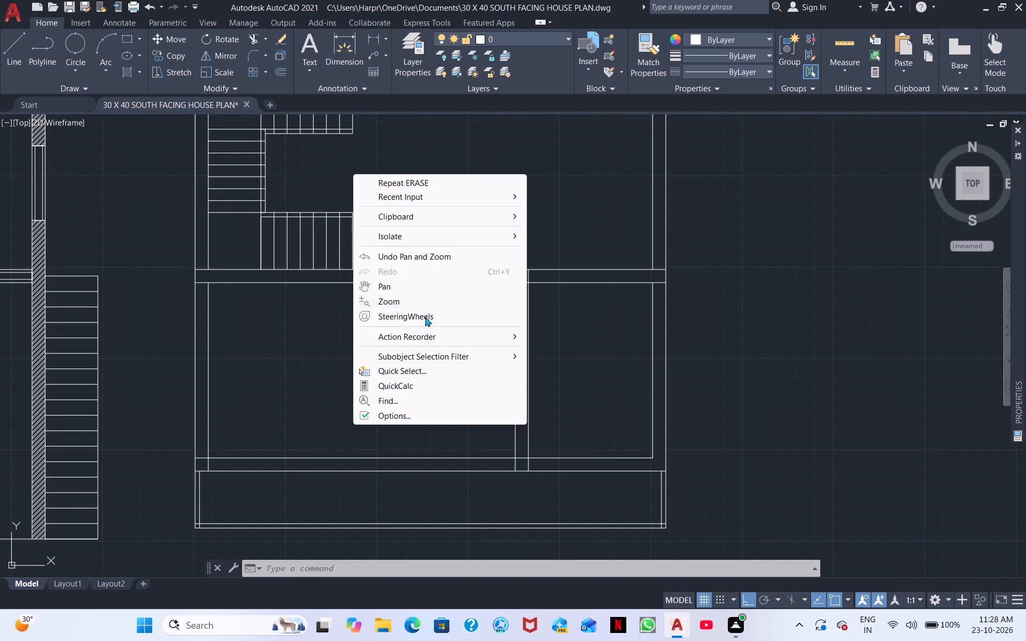
{"action": "left_click", "coordinate": [472, 193]}
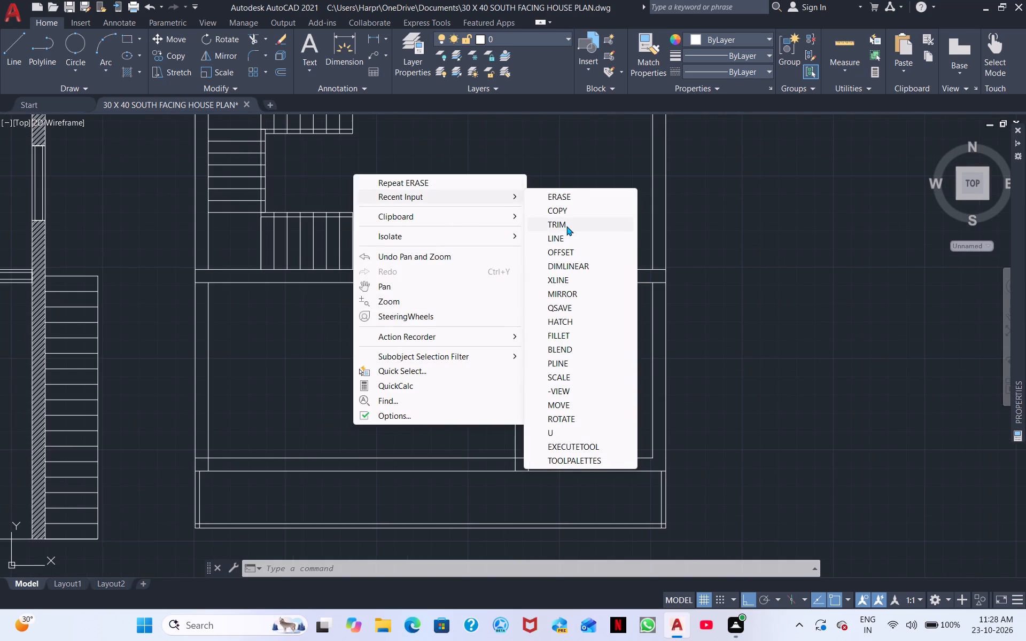
{"action": "left_click", "coordinate": [566, 225]}
{"action": "middle_click_drag", "start_coordinate": [305, 396], "coordinate": [691, 361]}
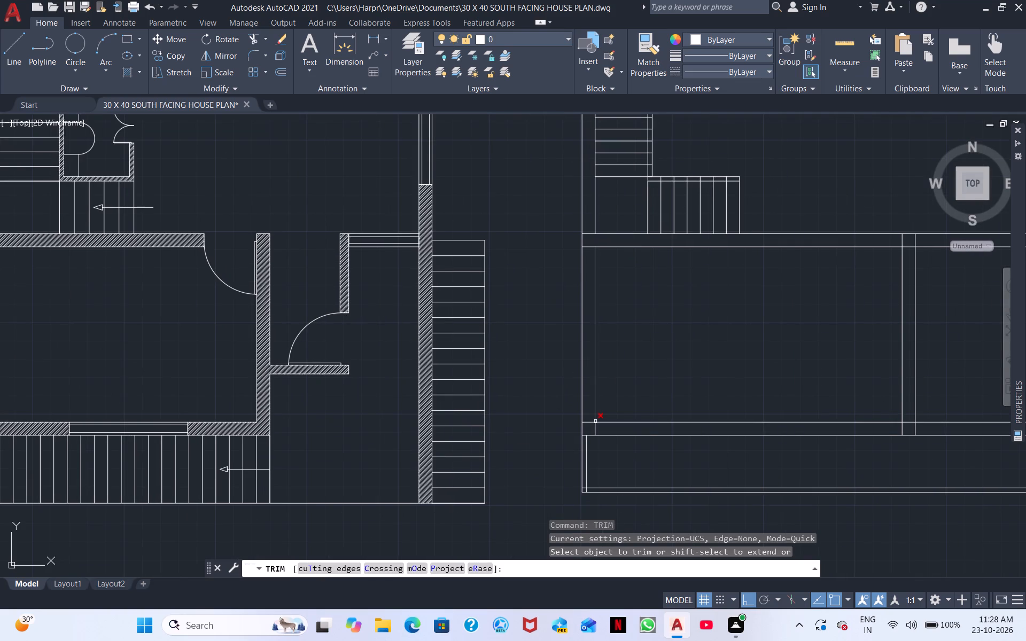
{"action": "left_click", "coordinate": [588, 424]}
{"action": "left_click", "coordinate": [596, 428]}
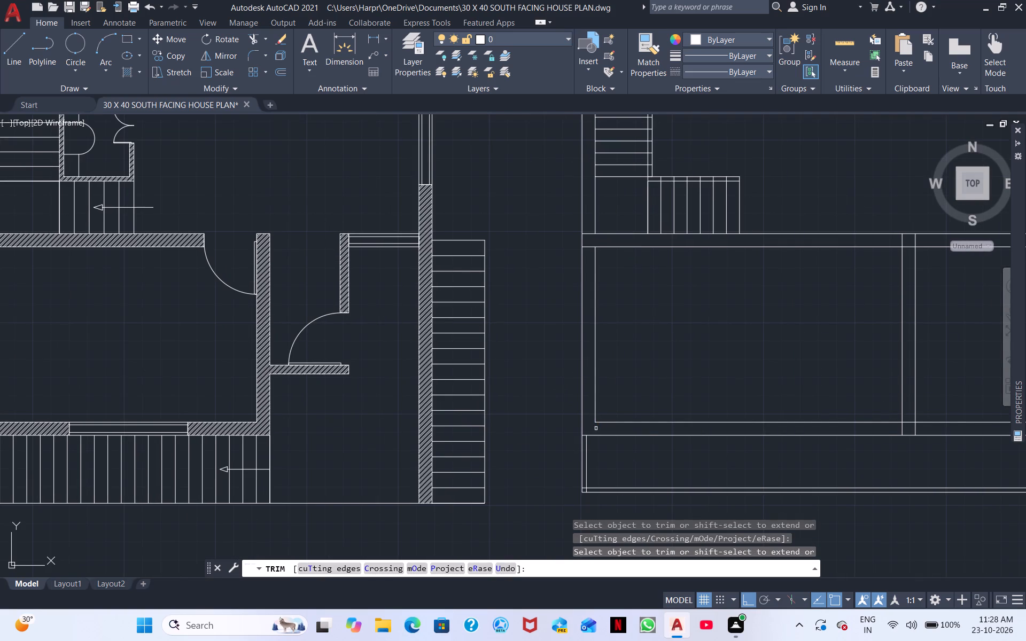
Trim the inner line stubs at the southwest and southeast corners of the narrow strip along the second plan's south side.
{"action": "scroll", "coordinate": [603, 485], "scroll_direction": "up", "scroll_amount": 2}
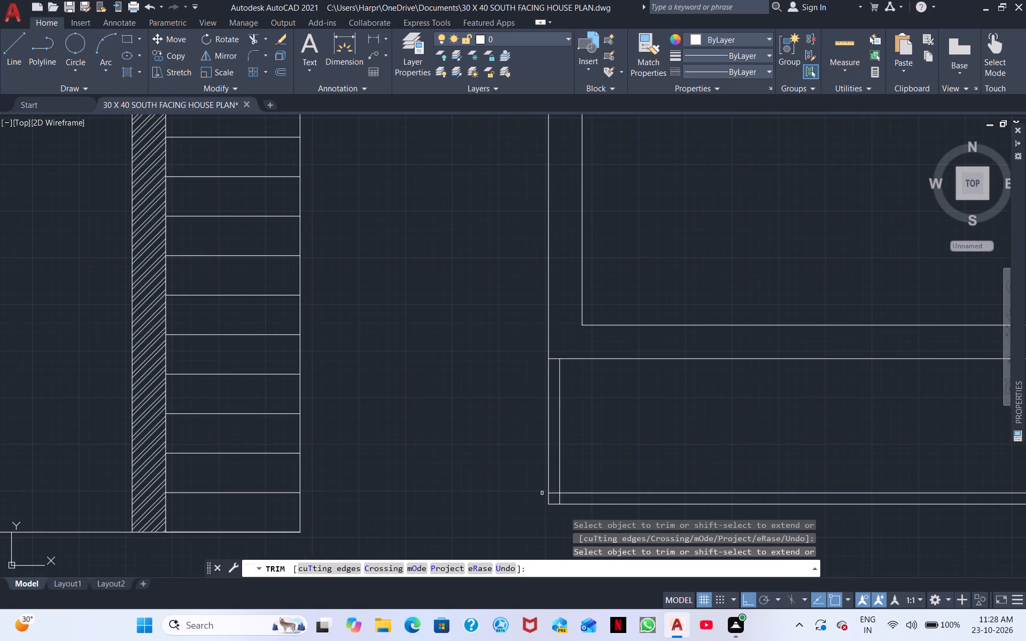
{"action": "left_click", "coordinate": [556, 491]}
{"action": "left_click", "coordinate": [564, 499]}
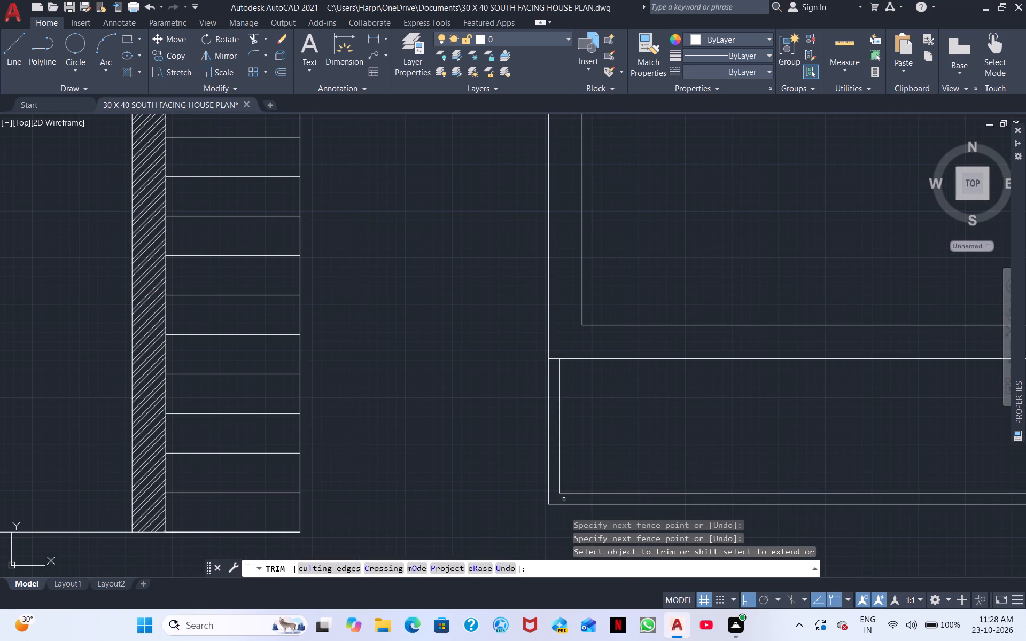
{"action": "scroll", "coordinate": [602, 467], "scroll_direction": "down", "scroll_amount": 2}
{"action": "middle_click_drag", "start_coordinate": [639, 450], "coordinate": [308, 434]}
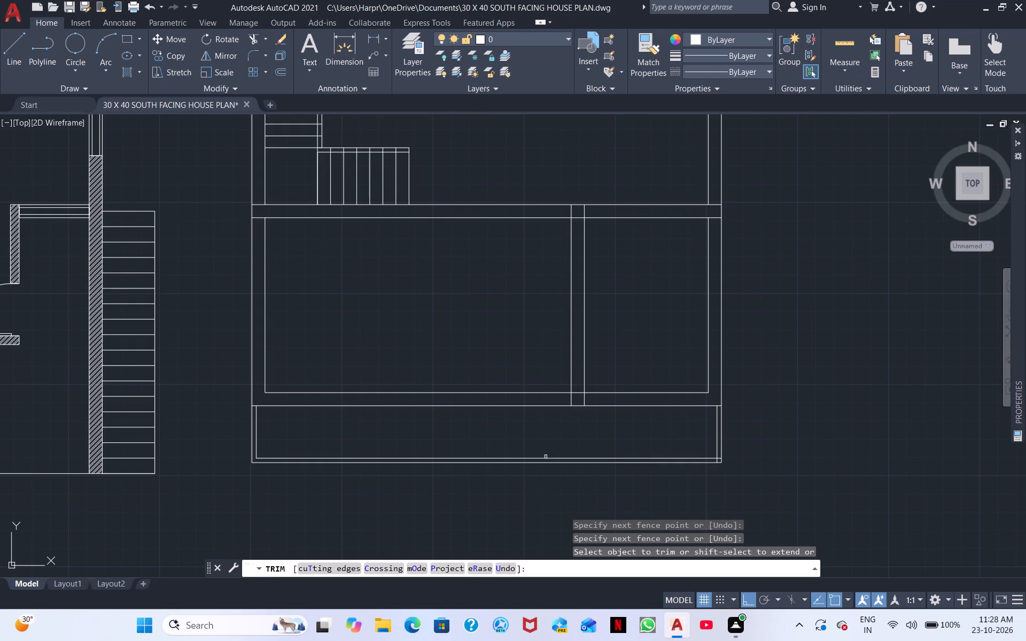
{"action": "scroll", "coordinate": [710, 458], "scroll_direction": "up", "scroll_amount": 2}
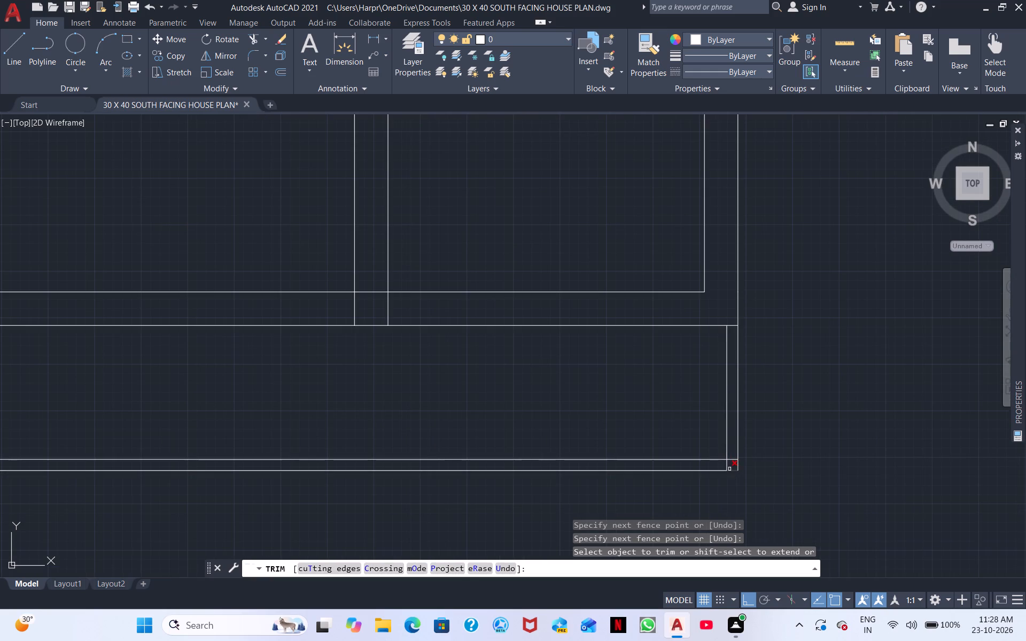
{"action": "left_click", "coordinate": [728, 466]}
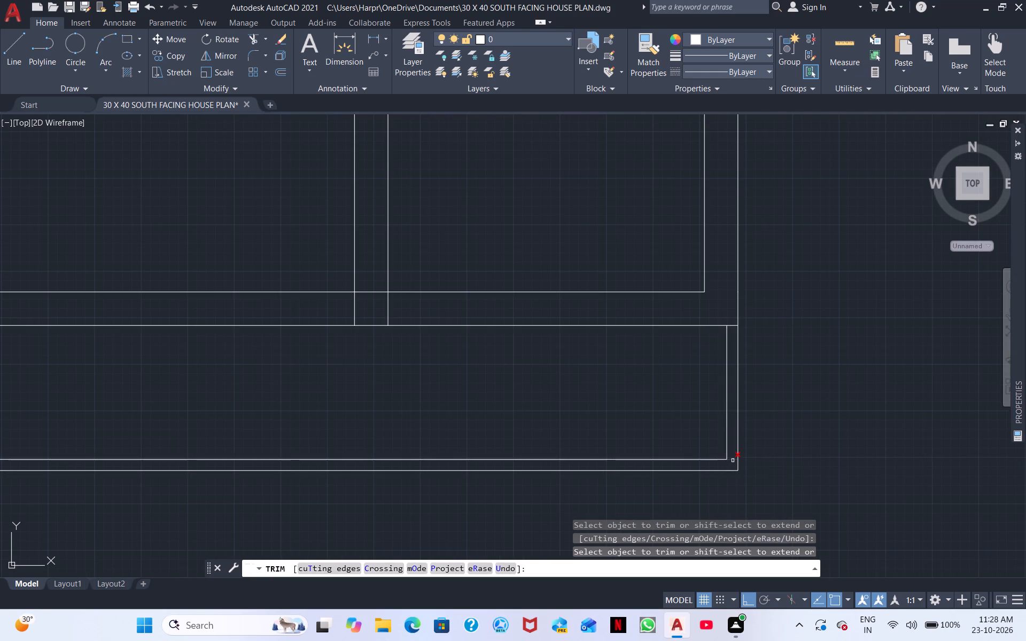
{"action": "left_click", "coordinate": [733, 460]}
{"action": "scroll", "coordinate": [428, 381], "scroll_direction": "down", "scroll_amount": 1}
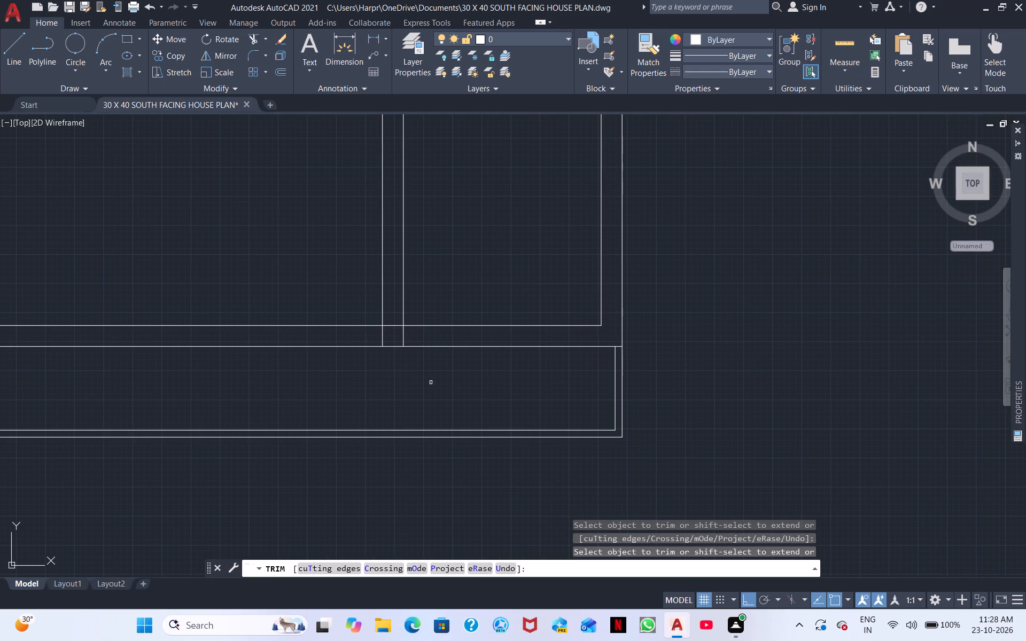
Trim the south wall's inner line between the partition lines and the east partition line's stub below it, and finish trimming.
{"action": "middle_click_drag", "start_coordinate": [448, 411], "coordinate": [541, 522]}
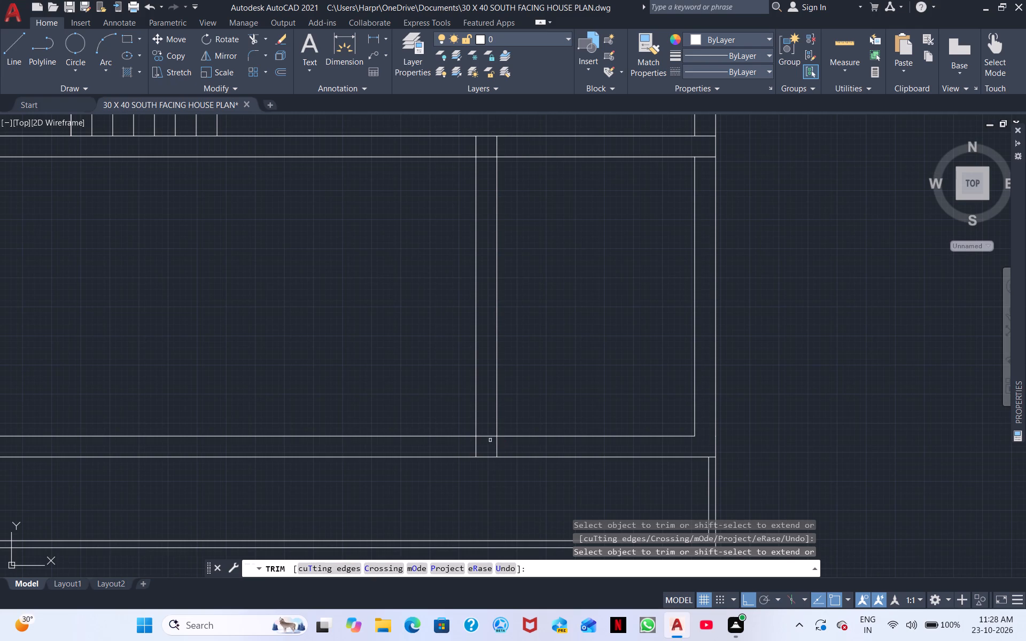
{"action": "left_click_drag", "start_coordinate": [488, 434], "coordinate": [489, 443]}
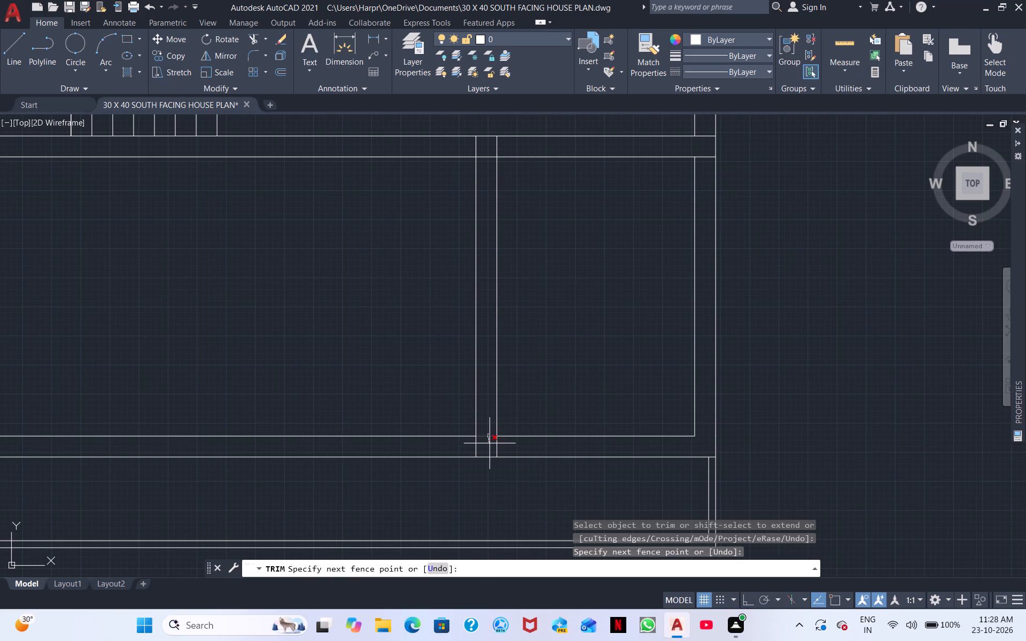
{"action": "left_click_drag", "start_coordinate": [489, 443], "coordinate": [518, 443]}
{"action": "middle_click_drag", "start_coordinate": [596, 288], "coordinate": [640, 467]}
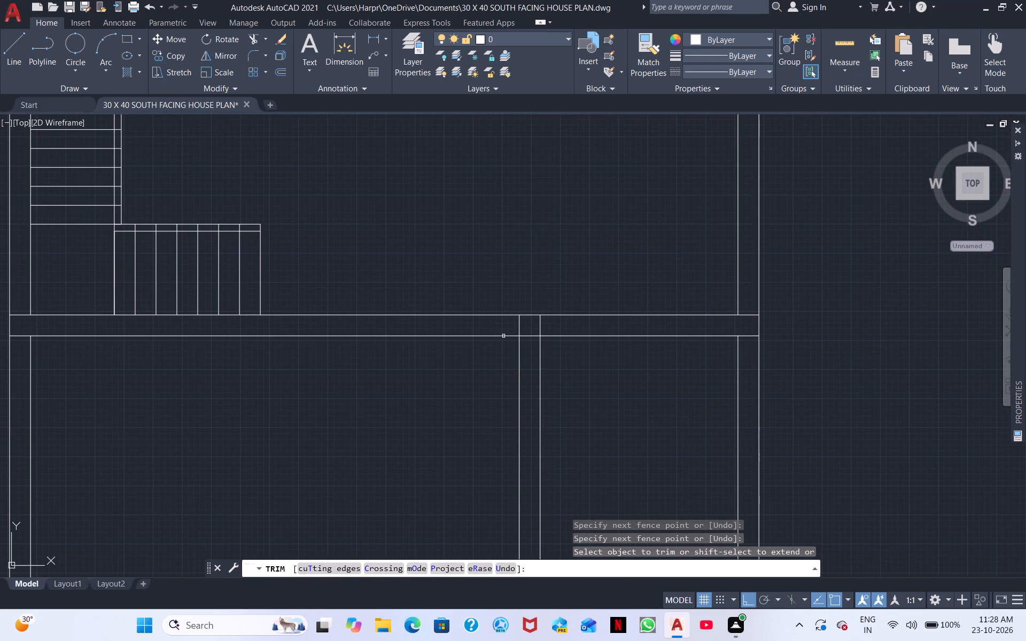
{"action": "scroll", "coordinate": [503, 365], "scroll_direction": "down", "scroll_amount": 1}
{"action": "scroll", "coordinate": [383, 426], "scroll_direction": "down", "scroll_amount": 1}
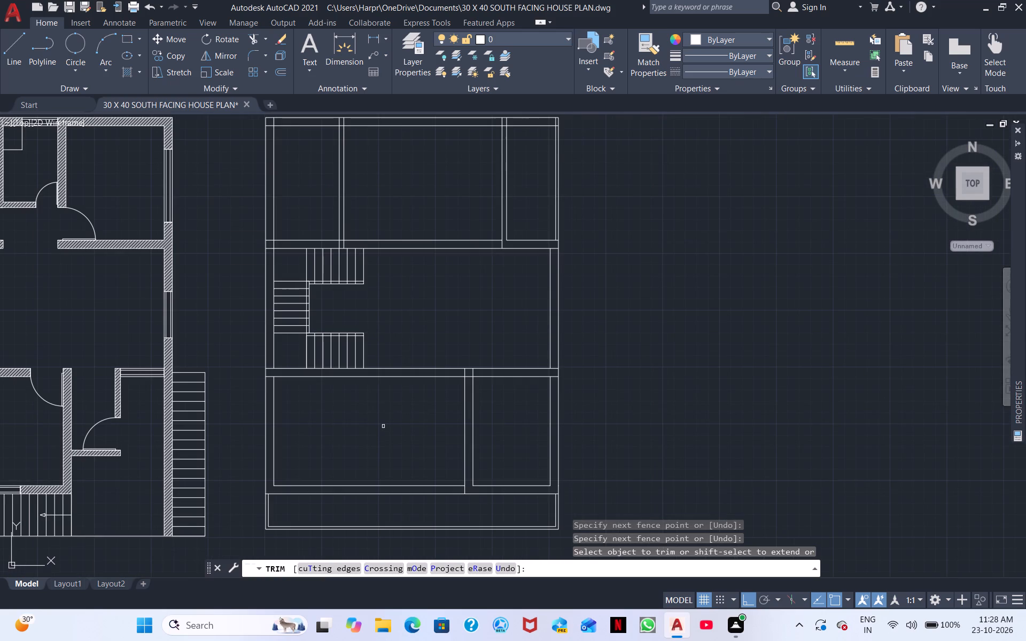
{"action": "scroll", "coordinate": [344, 443], "scroll_direction": "down", "scroll_amount": 2}
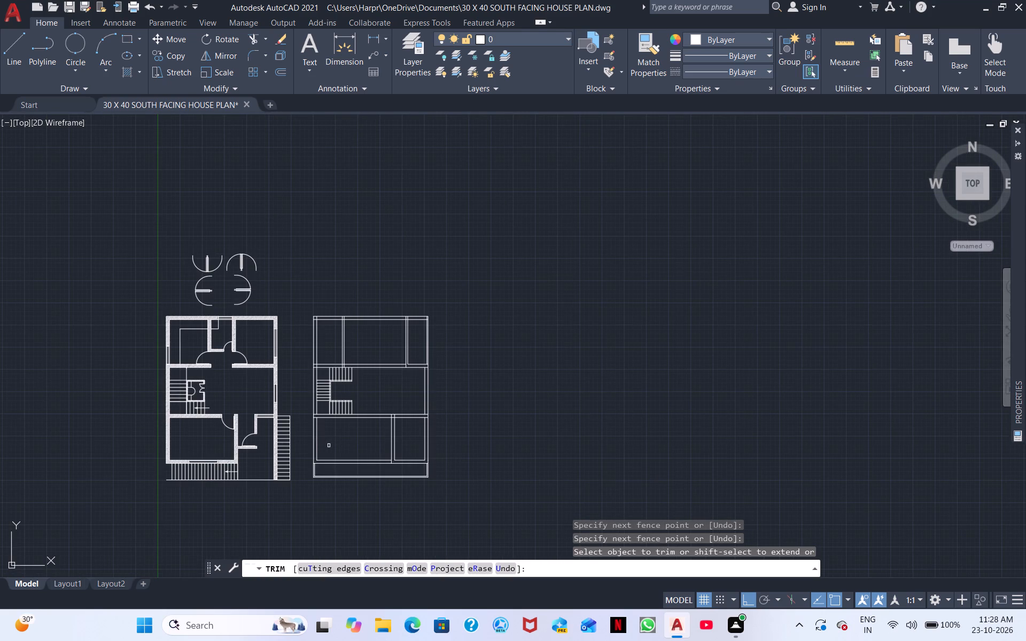
{"action": "scroll", "coordinate": [329, 445], "scroll_direction": "up", "scroll_amount": 1}
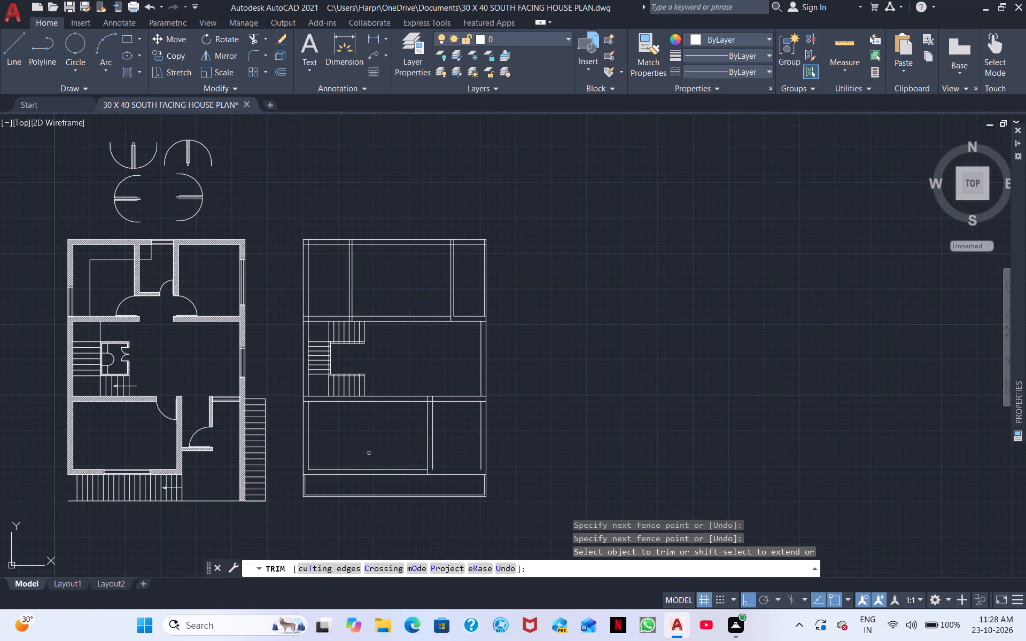
{"action": "right_click", "coordinate": [368, 452]}
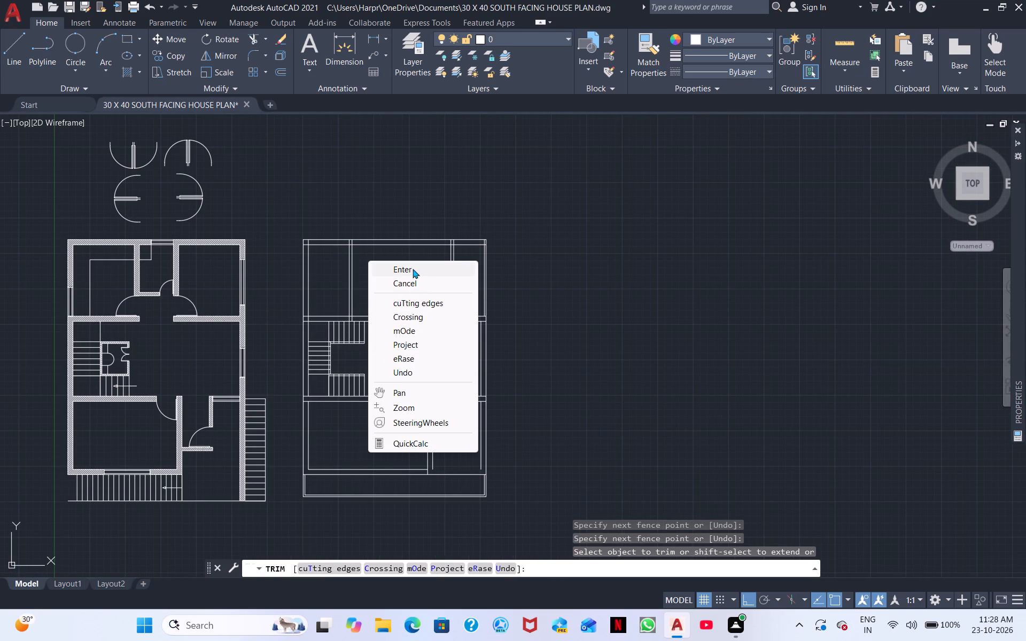
{"action": "left_click", "coordinate": [413, 268]}
Copy the first plan's southwest room door from its hinge-side wall corner to the northwest corner of the second plan's southern partition.
{"action": "scroll", "coordinate": [324, 417], "scroll_direction": "down", "scroll_amount": 1}
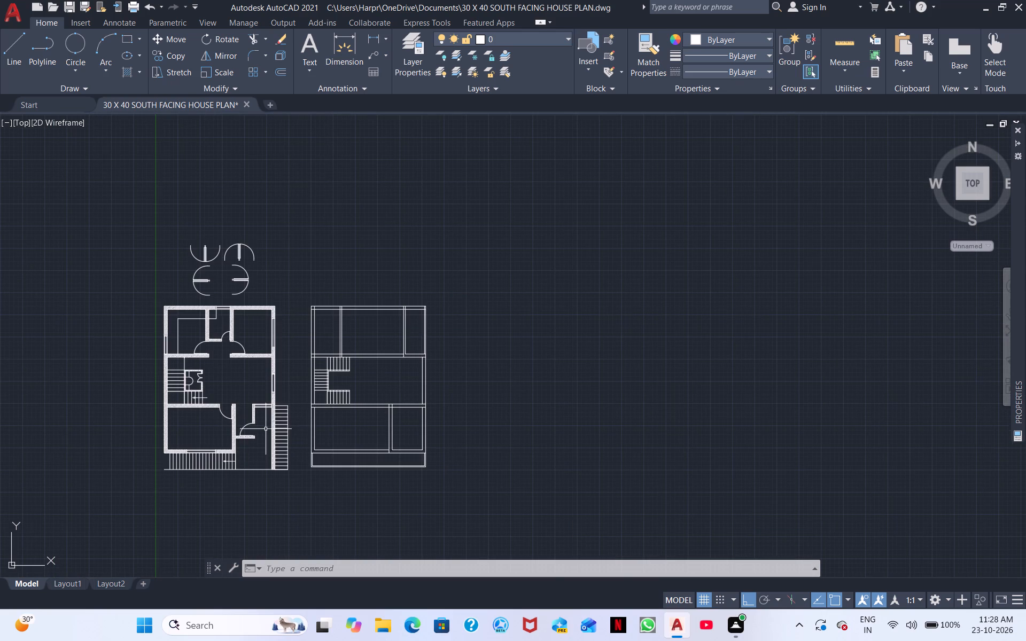
{"action": "scroll", "coordinate": [237, 415], "scroll_direction": "up", "scroll_amount": 2}
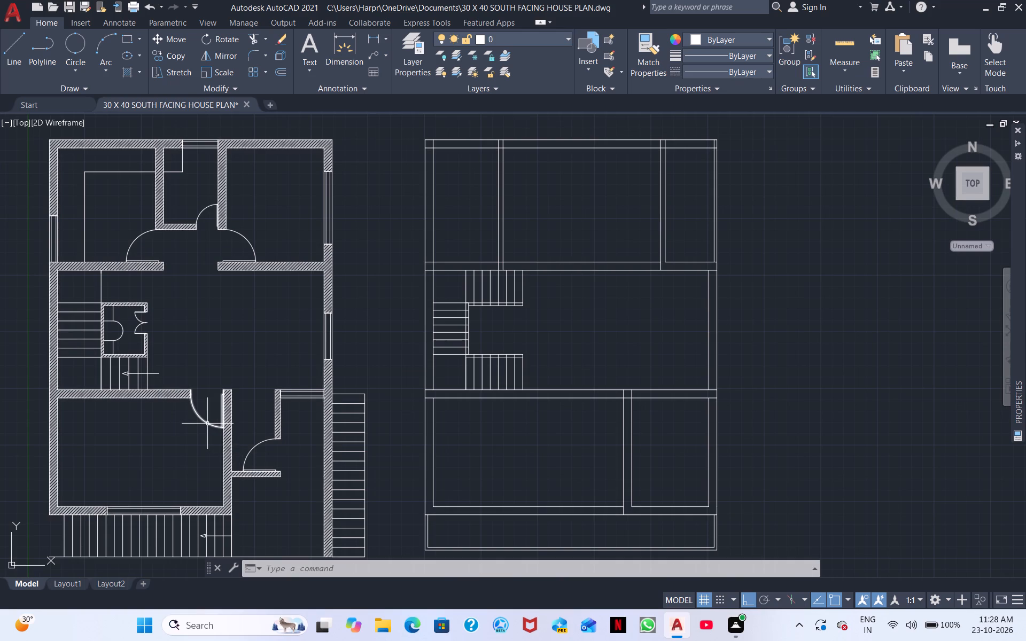
{"action": "left_click", "coordinate": [208, 423]}
{"action": "right_click", "coordinate": [440, 446]}
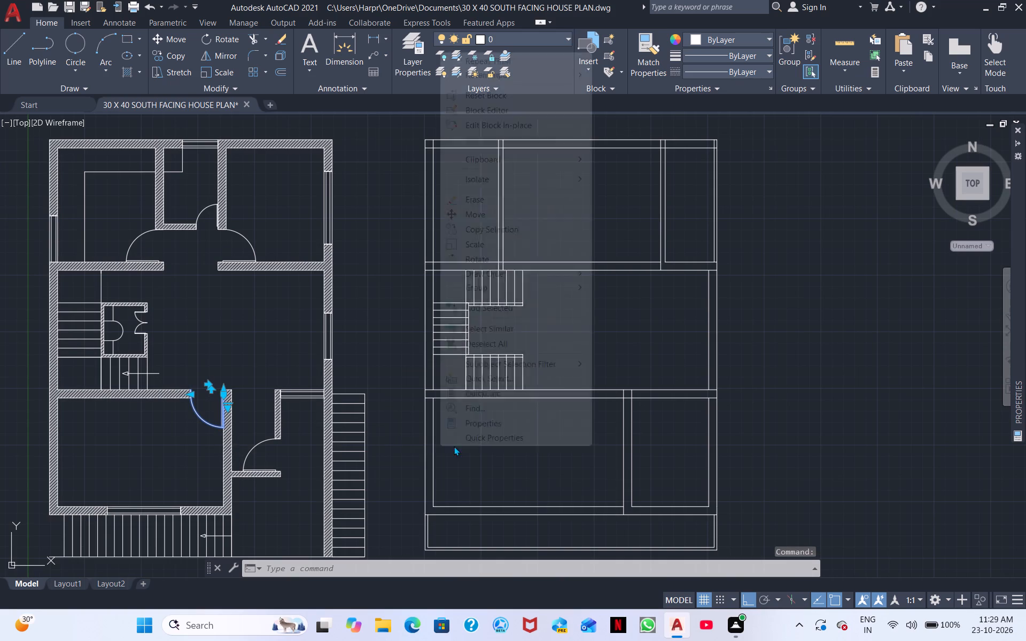
{"action": "left_click", "coordinate": [512, 230]}
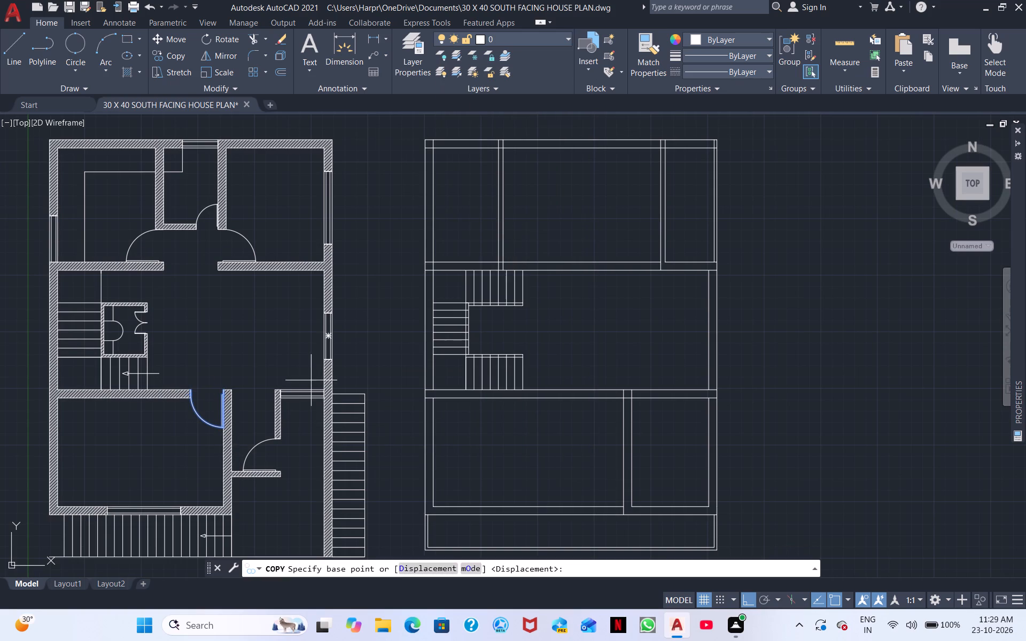
{"action": "scroll", "coordinate": [216, 406], "scroll_direction": "up", "scroll_amount": 3}
{"action": "middle_click_drag", "start_coordinate": [283, 427], "coordinate": [351, 440]}
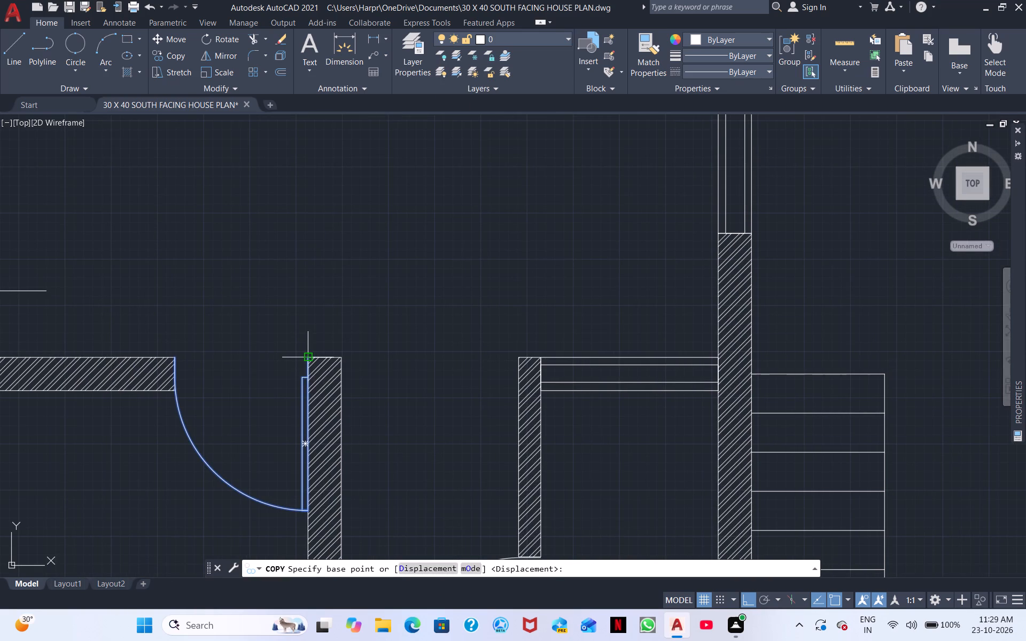
{"action": "left_click", "coordinate": [307, 356]}
{"action": "middle_click_drag", "start_coordinate": [777, 380], "coordinate": [129, 427]}
{"action": "scroll", "coordinate": [129, 427], "scroll_direction": "down", "scroll_amount": 2}
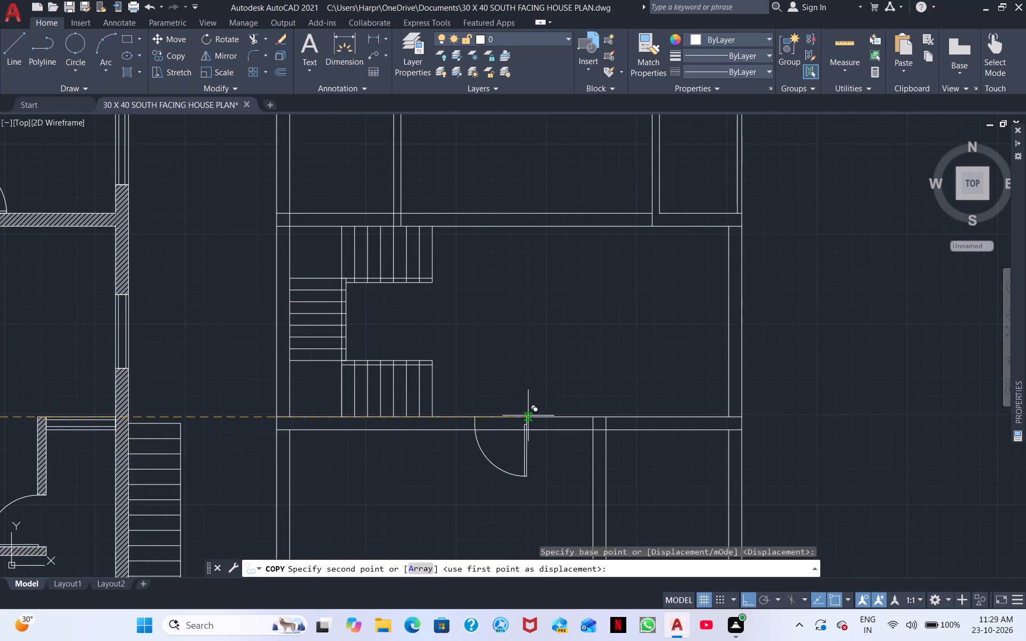
{"action": "left_click", "coordinate": [591, 417]}
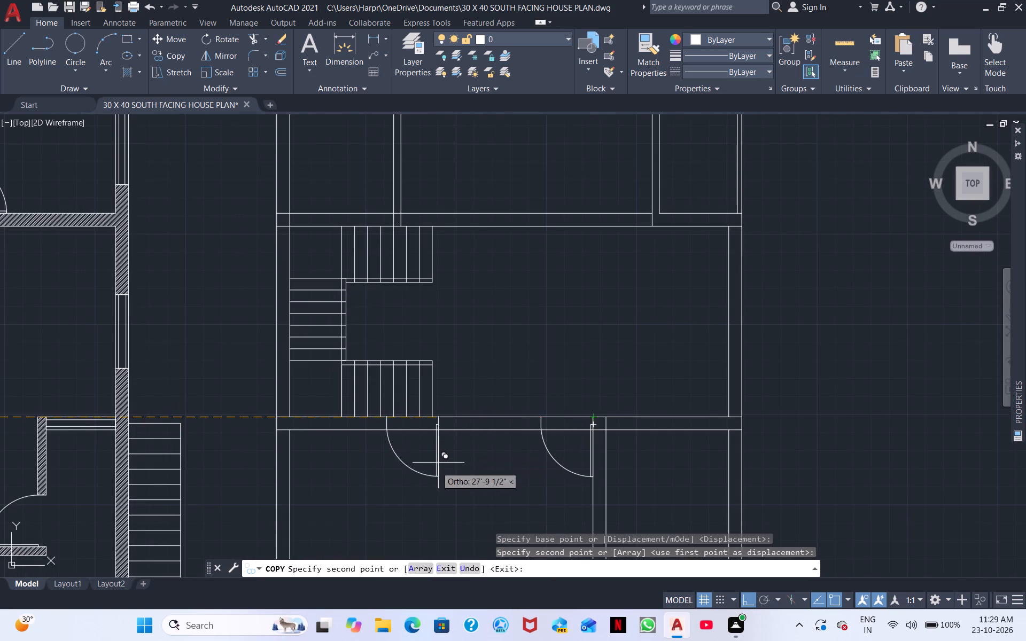
{"action": "scroll", "coordinate": [431, 479], "scroll_direction": "down", "scroll_amount": 1}
{"action": "right_click", "coordinate": [434, 479]}
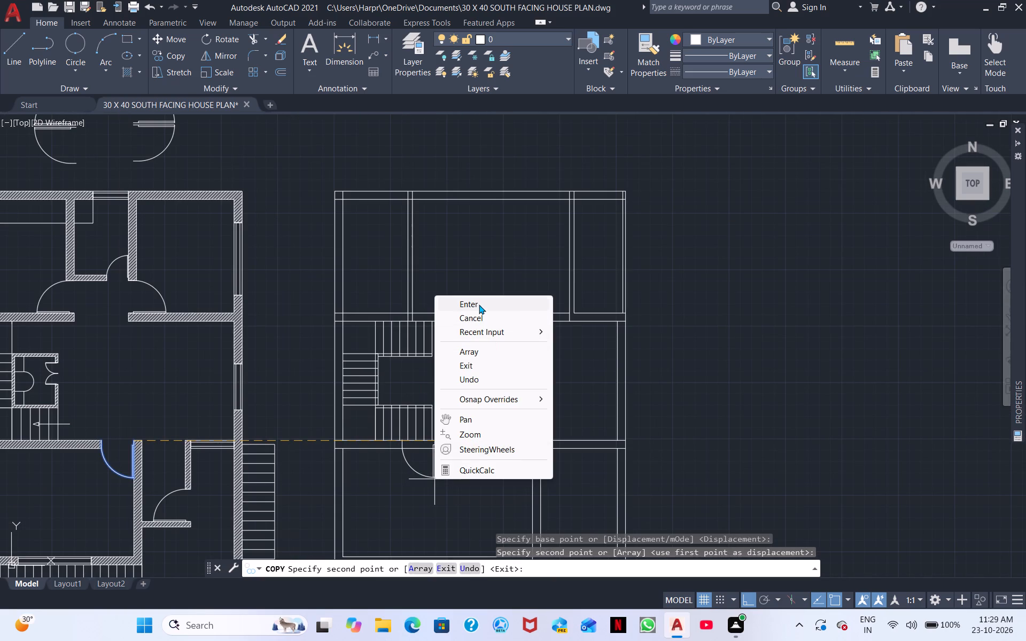
{"action": "left_click", "coordinate": [479, 304]}
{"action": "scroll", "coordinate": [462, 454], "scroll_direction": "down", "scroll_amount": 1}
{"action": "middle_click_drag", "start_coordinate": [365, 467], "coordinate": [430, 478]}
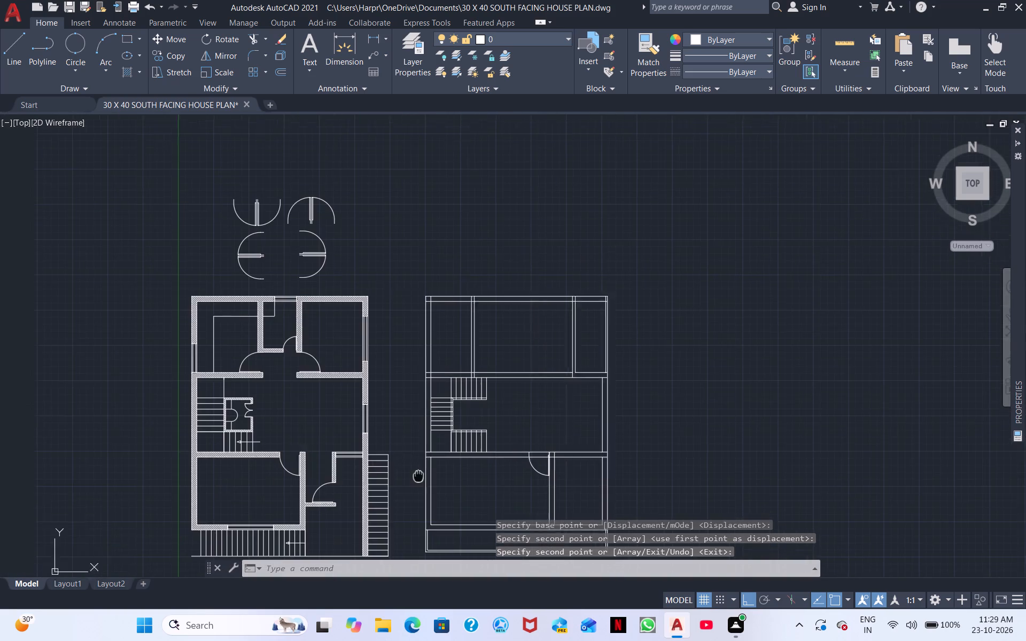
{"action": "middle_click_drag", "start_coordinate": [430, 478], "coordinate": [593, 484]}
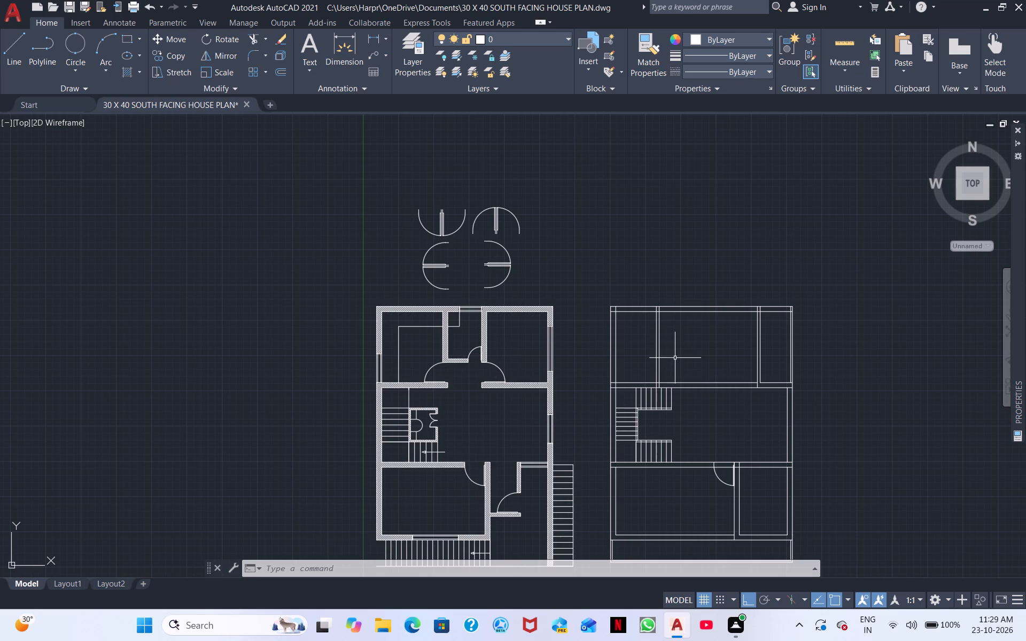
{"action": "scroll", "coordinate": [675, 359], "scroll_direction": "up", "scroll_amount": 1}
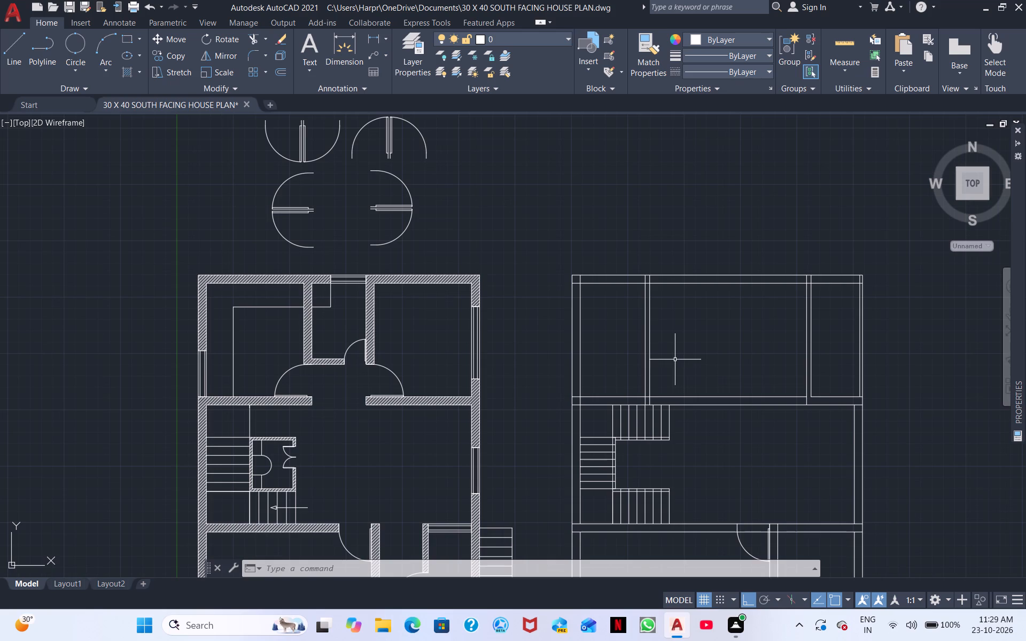
Trim the north wall's inner line where it crosses the west wall and the west partition of the second plan.
{"action": "middle_click_drag", "start_coordinate": [642, 327], "coordinate": [621, 357]}
{"action": "scroll", "coordinate": [635, 384], "scroll_direction": "up", "scroll_amount": 1}
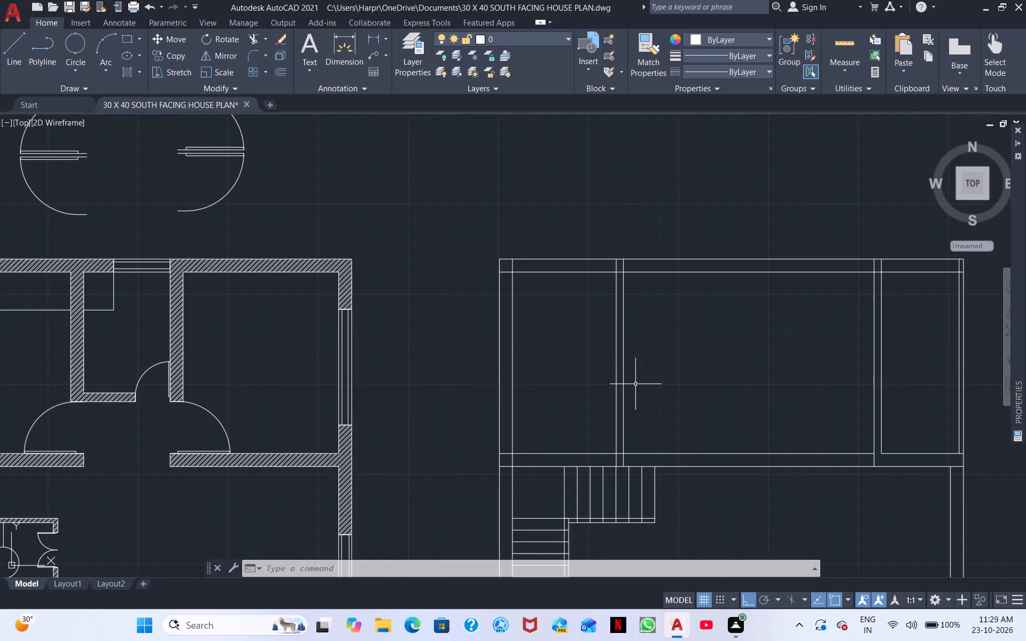
{"action": "left_click", "coordinate": [252, 38]}
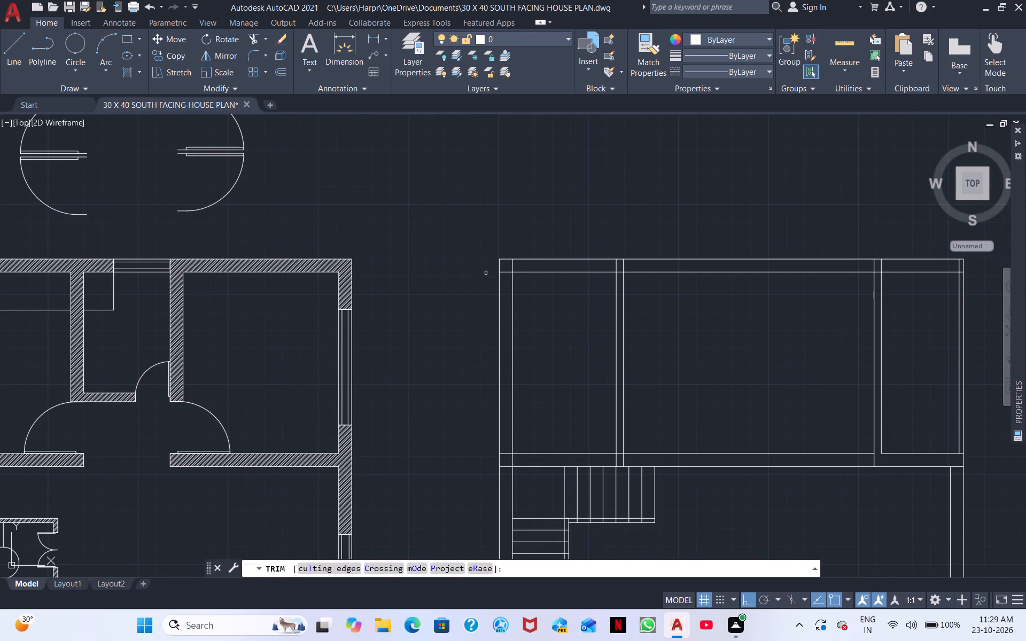
{"action": "left_click", "coordinate": [509, 271]}
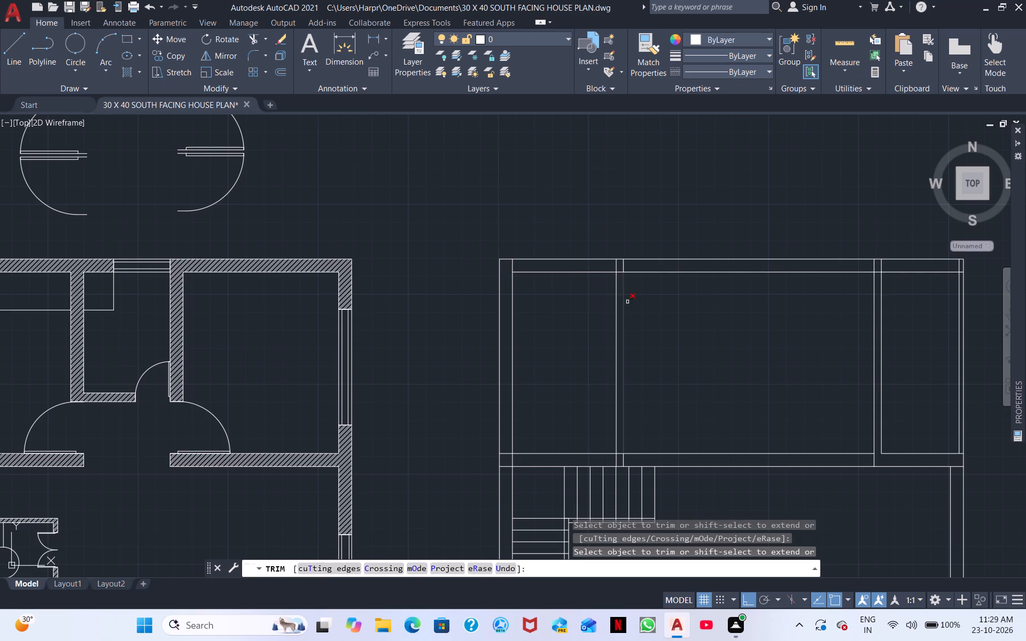
{"action": "left_click", "coordinate": [620, 272]}
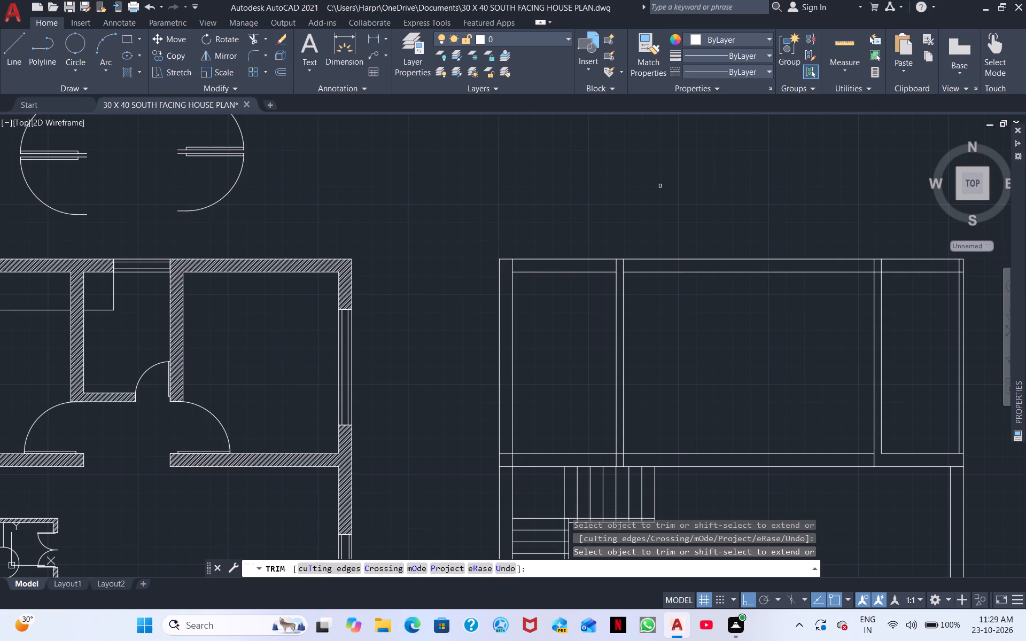
{"action": "right_click", "coordinate": [660, 185]}
{"action": "left_click", "coordinate": [691, 209]}
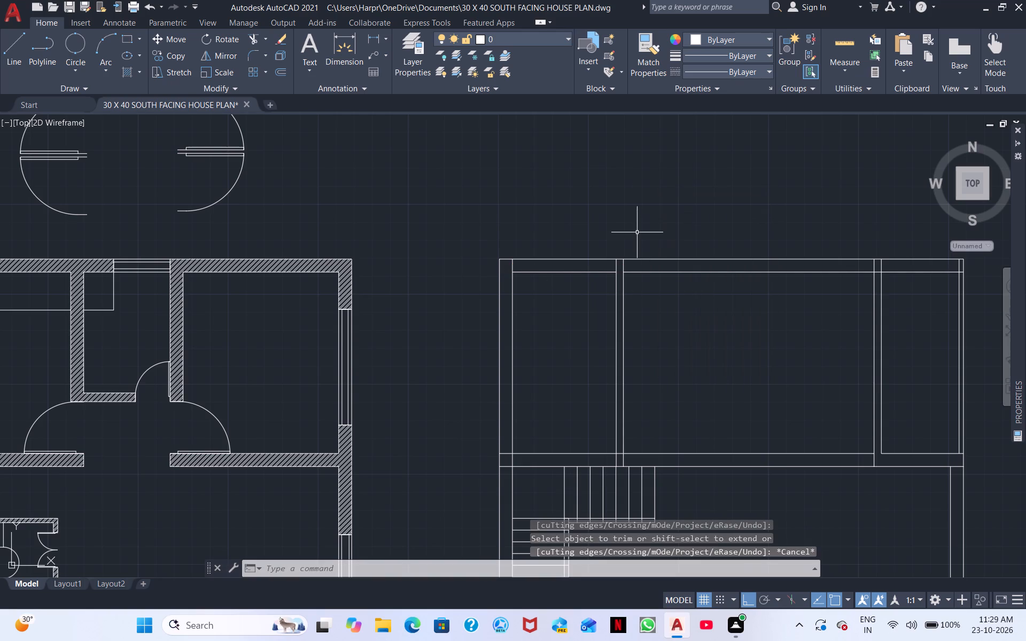
Offset the north wall's inner line 5' south inside the second plan's northwest room.
{"action": "type", "text": "O"}
{"action": "key", "text": "space"}
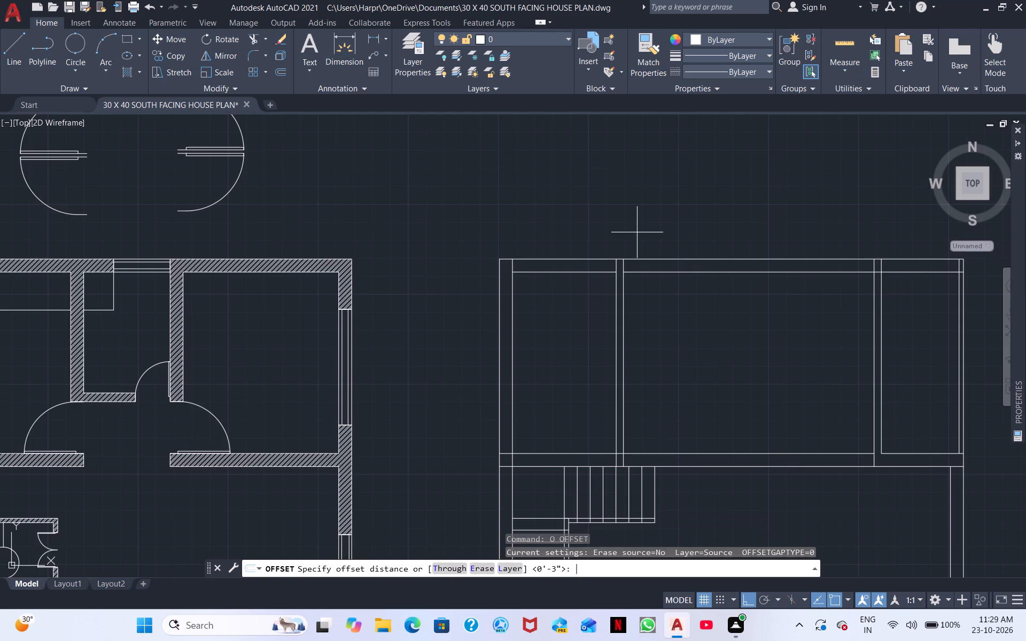
{"action": "key", "text": "4"}
{"action": "key", "text": "BackSpace"}
{"action": "type", "text": "5'"}
{"action": "key", "text": "Return"}
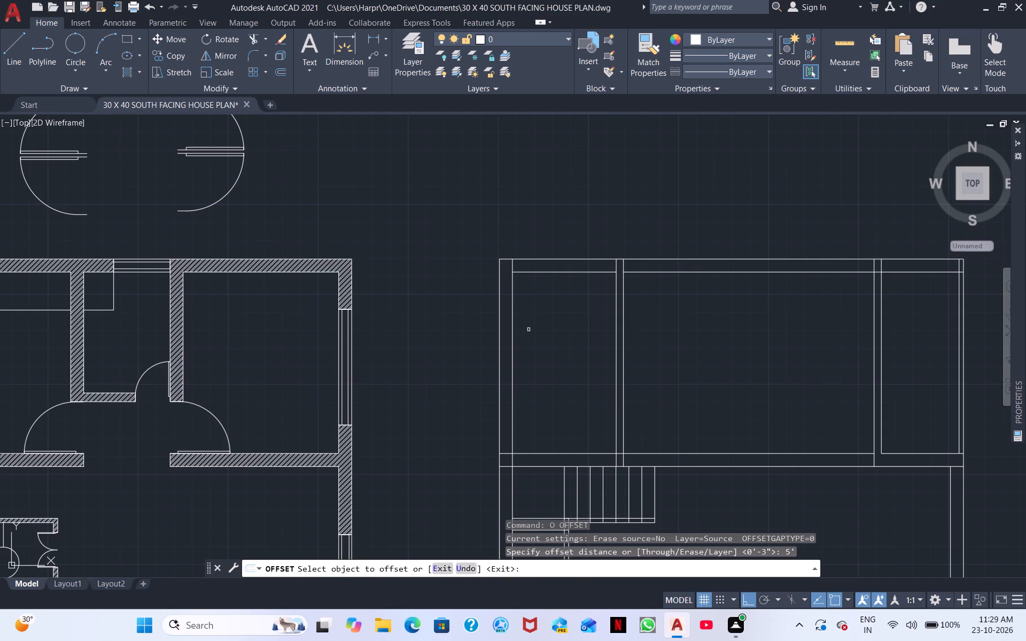
{"action": "left_click", "coordinate": [548, 272]}
{"action": "left_click", "coordinate": [541, 316]}
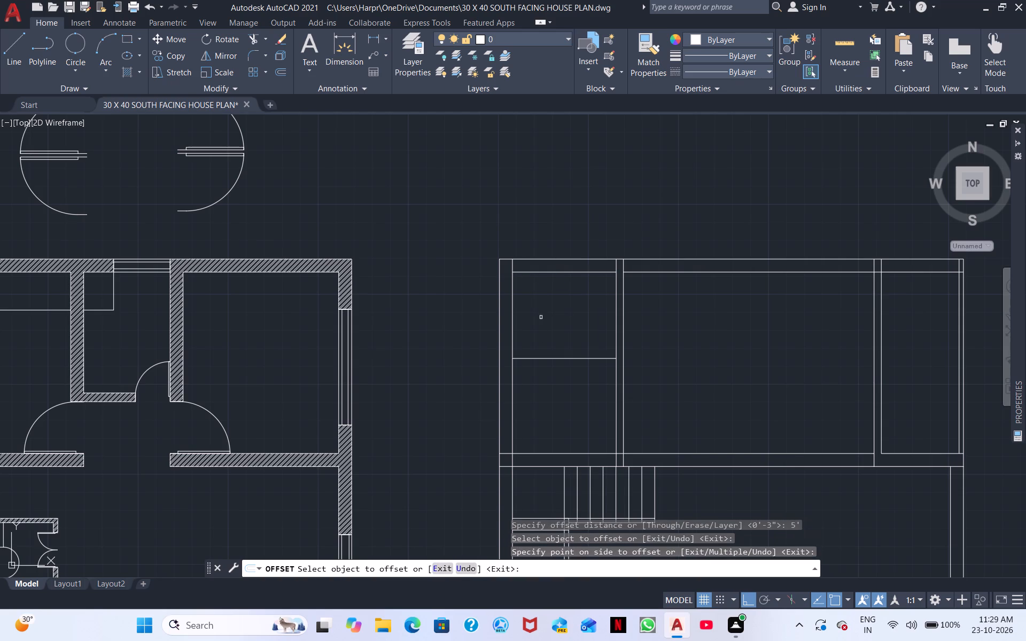
{"action": "key", "text": "space"}
Offset the new cross-wall line in the northwest room 5" south to give the wall its thickness.
{"action": "key", "text": "space"}
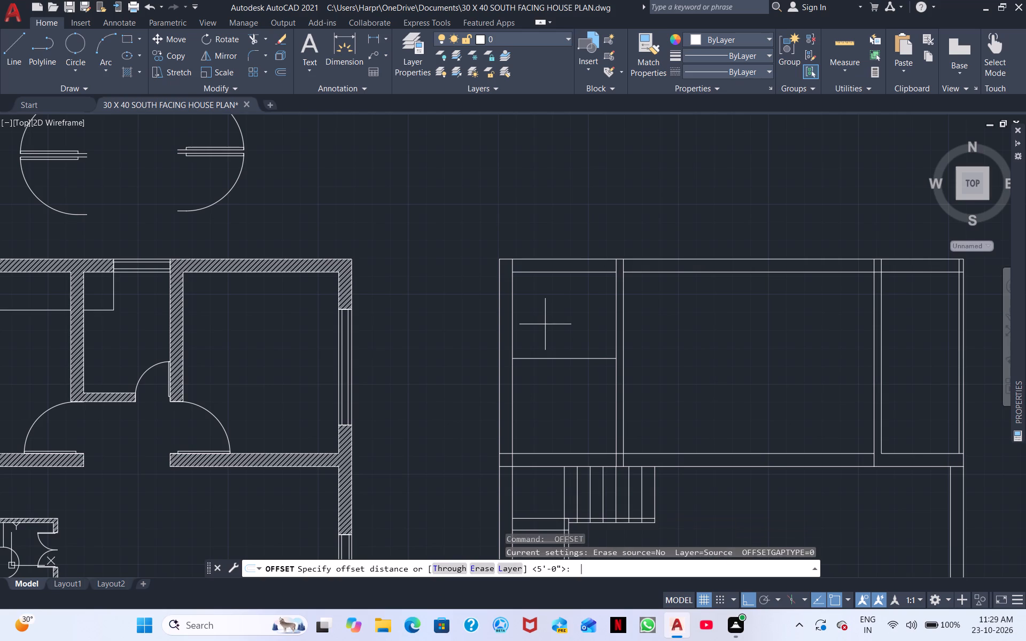
{"action": "type", "text": "5\""}
{"action": "key", "text": "Return"}
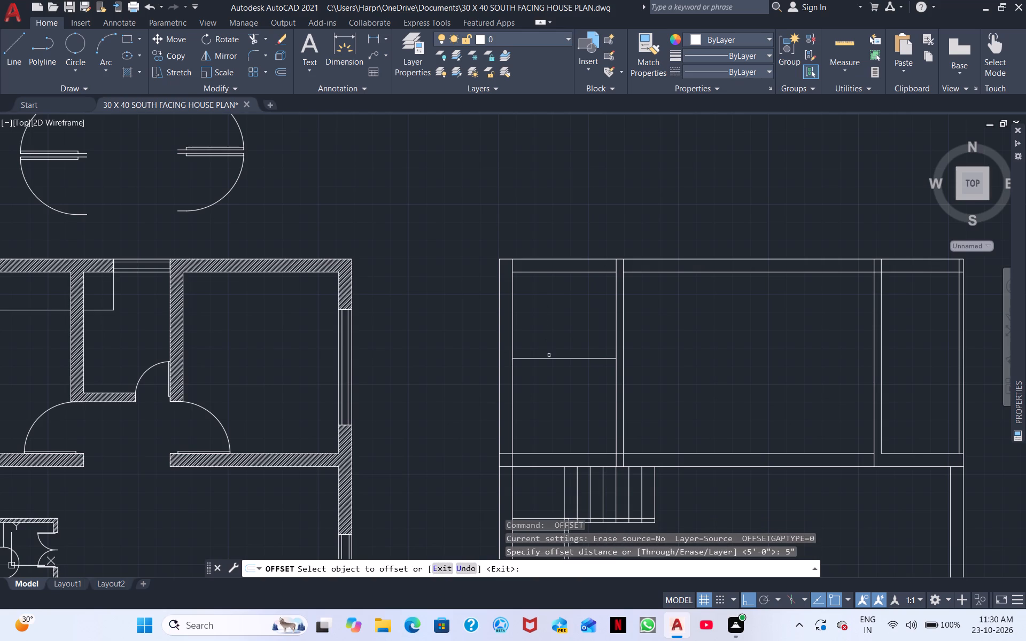
{"action": "left_click", "coordinate": [556, 358]}
{"action": "left_click", "coordinate": [557, 379]}
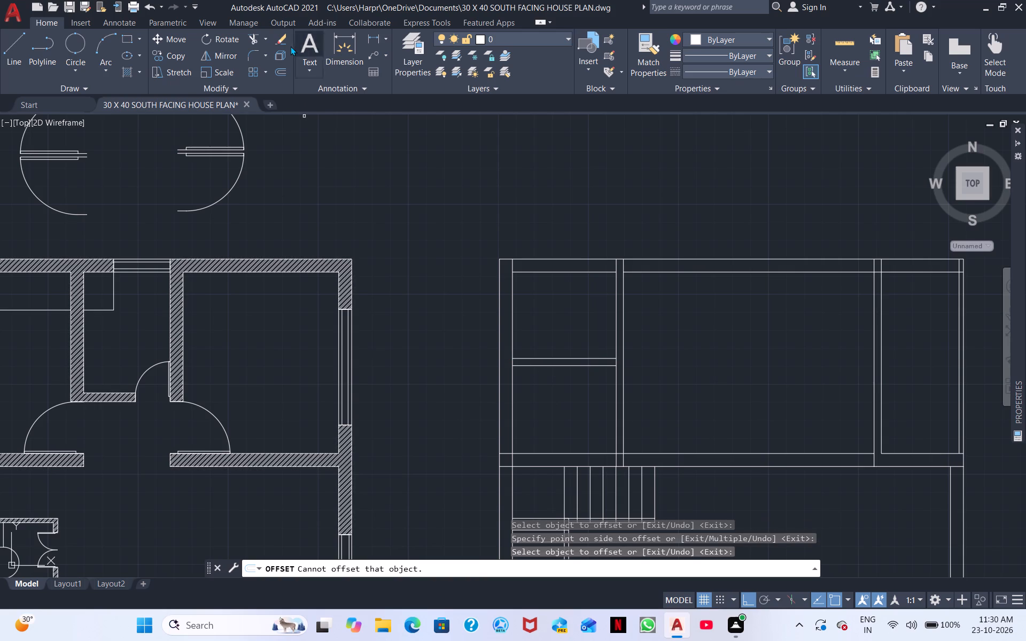
Extend both cross-wall lines west to the outer wall line and east to the west partition's far line.
{"action": "left_click", "coordinate": [252, 37]}
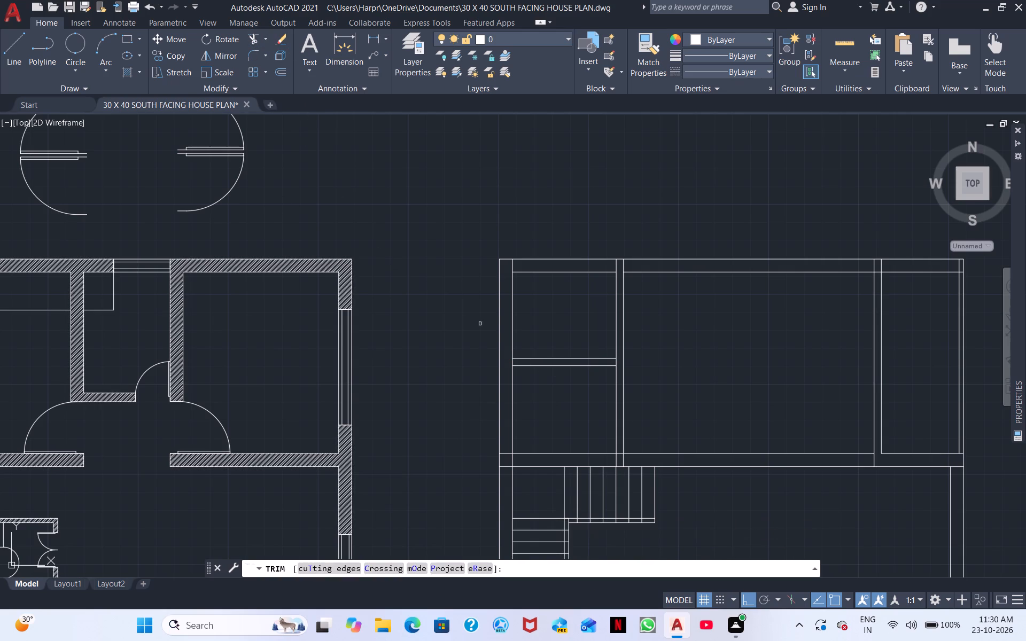
{"action": "left_click", "coordinate": [547, 357], "text": "shift"}
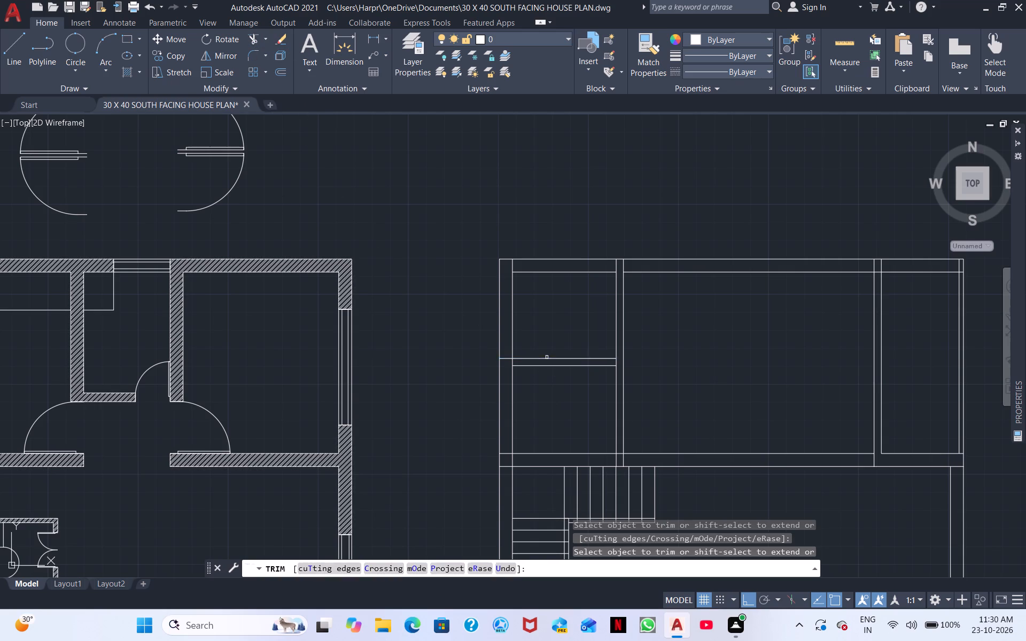
{"action": "left_click", "coordinate": [543, 366], "text": "shift"}
{"action": "left_click", "coordinate": [579, 366], "text": "shift"}
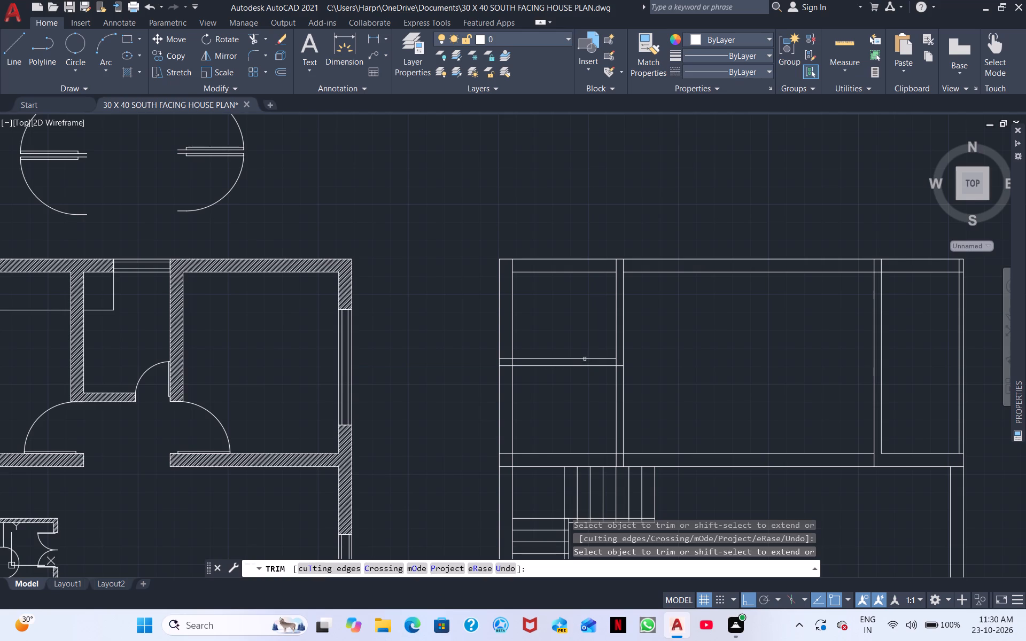
{"action": "left_click", "coordinate": [586, 359], "text": "shift"}
{"action": "key", "text": "Escape"}
Draw a line 2' west from the west partition just south of the cross wall, continuing north across both cross-wall lines.
{"action": "middle_click_drag", "start_coordinate": [676, 366], "coordinate": [608, 281]}
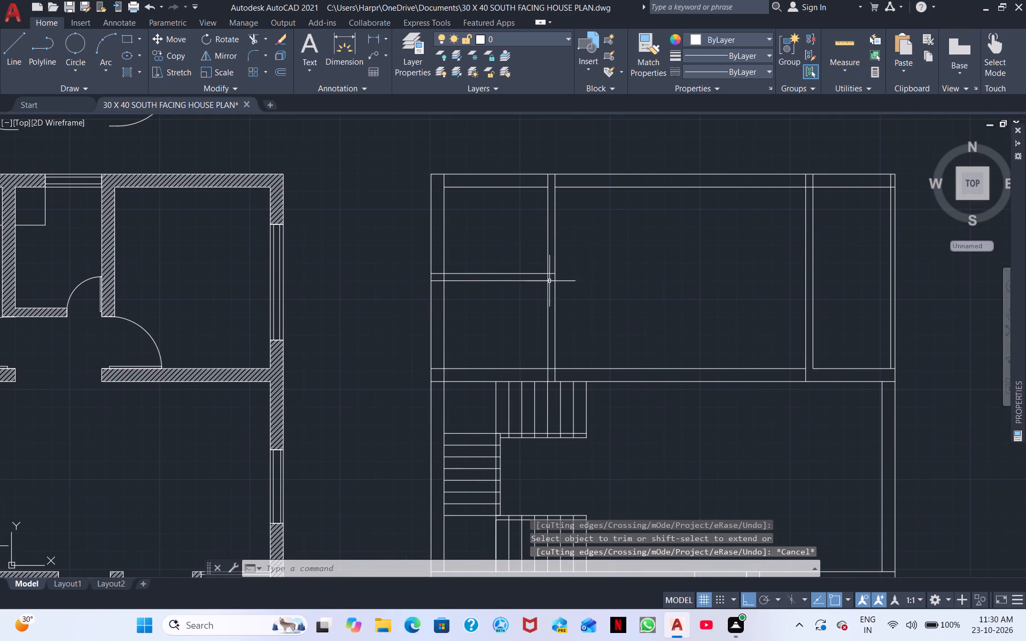
{"action": "left_click", "coordinate": [8, 51]}
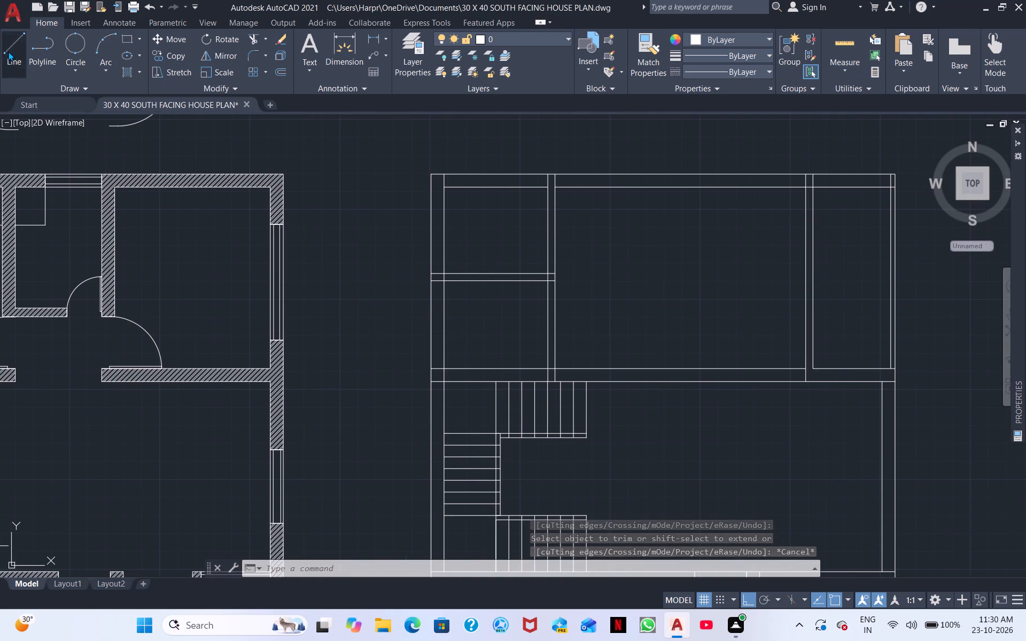
{"action": "scroll", "coordinate": [522, 294], "scroll_direction": "up", "scroll_amount": 3}
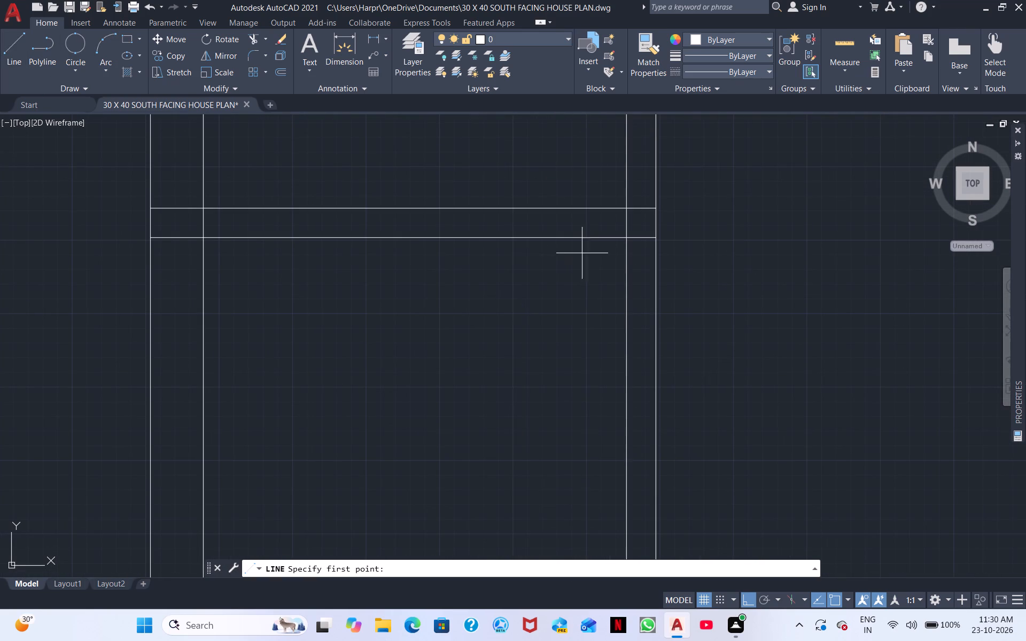
{"action": "left_click", "coordinate": [626, 254]}
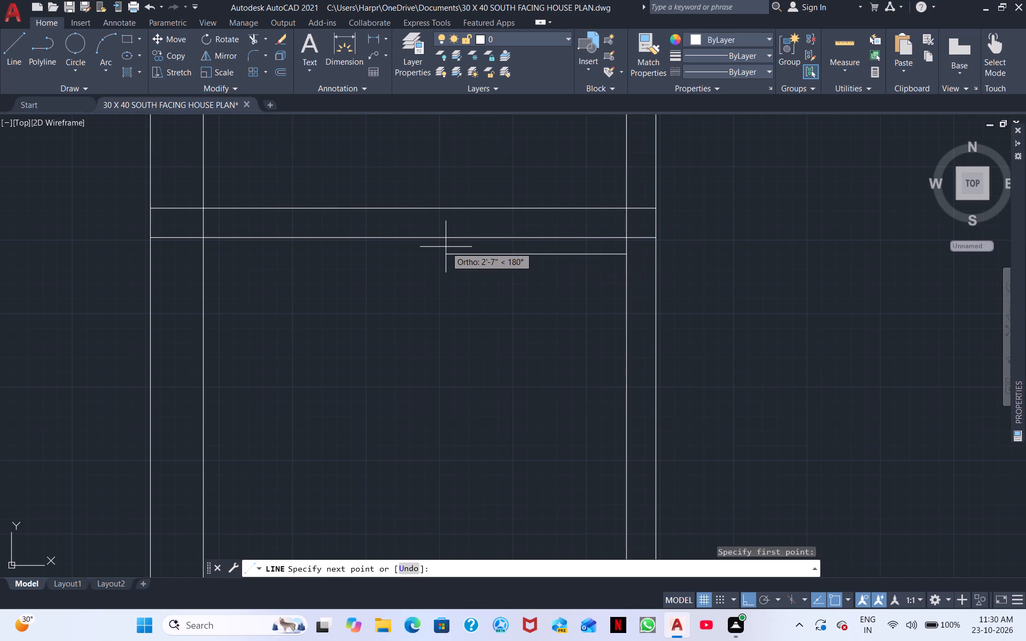
{"action": "type", "text": "2'"}
{"action": "key", "text": "Return"}
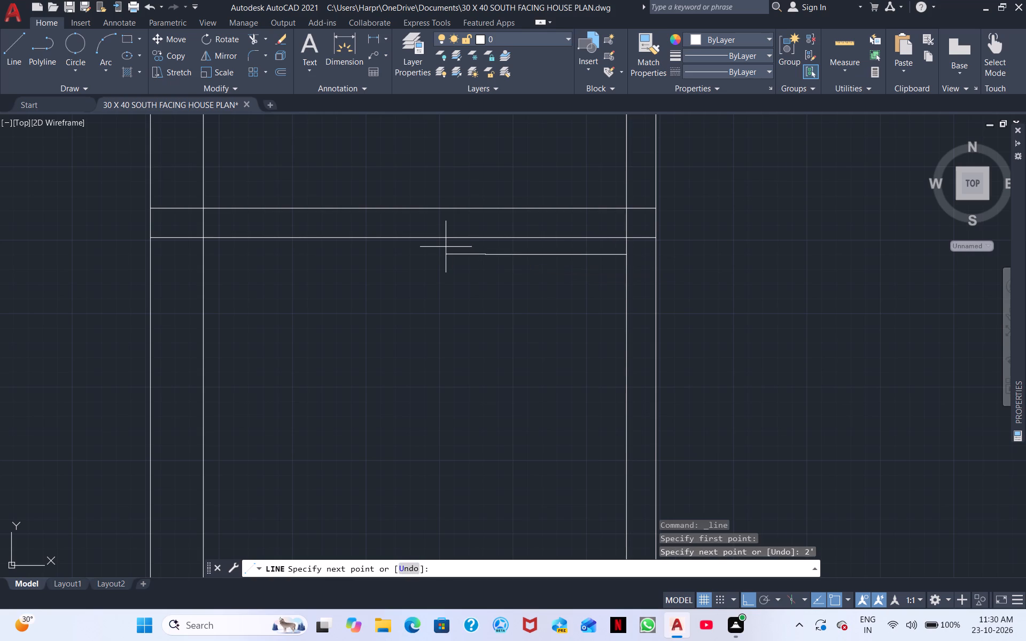
{"action": "scroll", "coordinate": [446, 248], "scroll_direction": "up", "scroll_amount": 1}
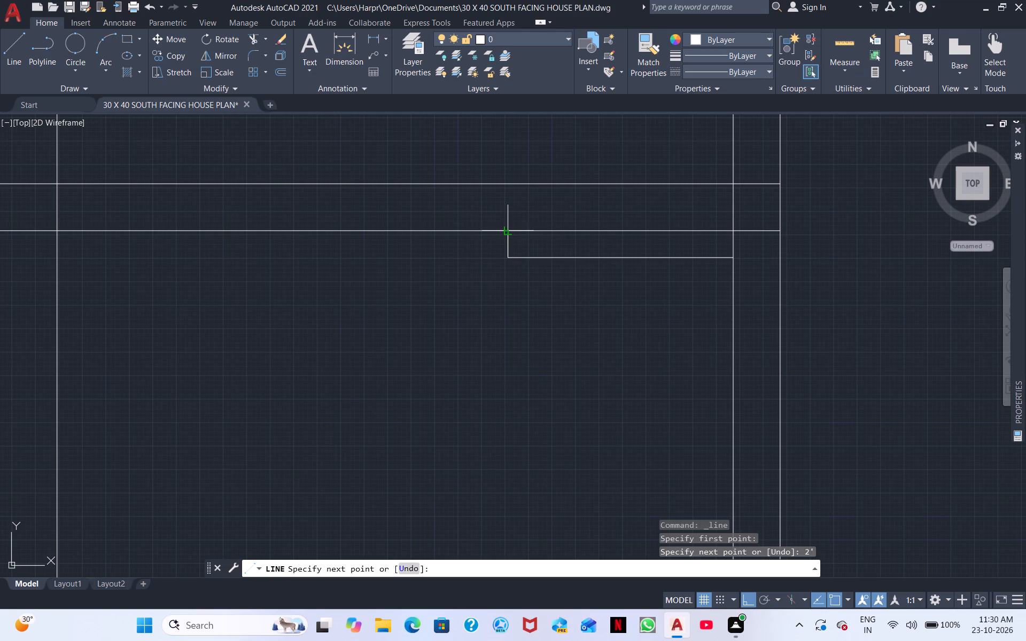
{"action": "left_click", "coordinate": [507, 230]}
{"action": "left_click", "coordinate": [511, 180]}
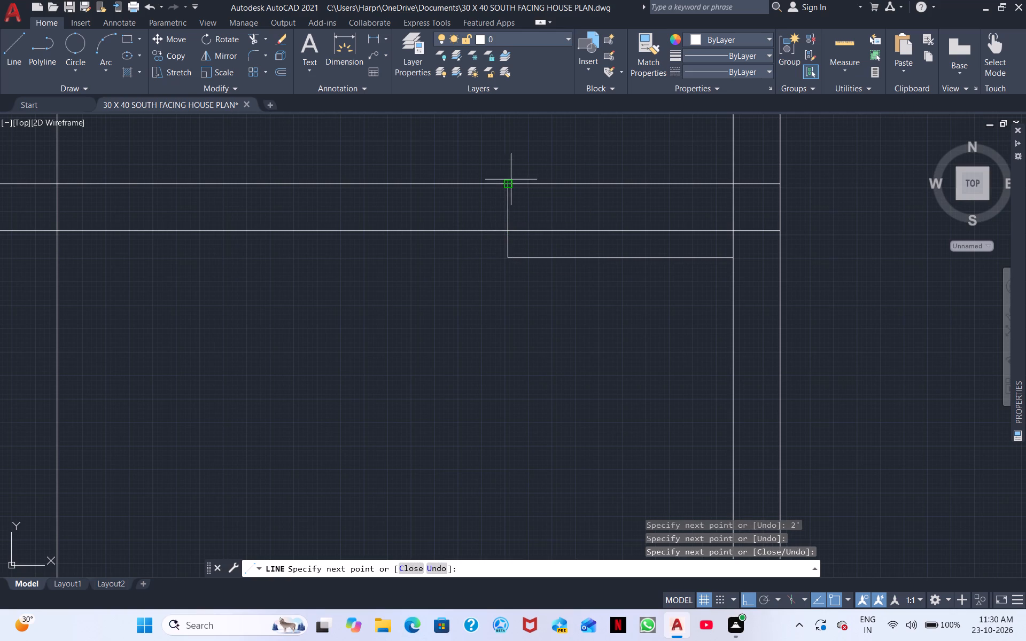
{"action": "key", "text": "Escape"}
Draw a short line across the west partition, about midway between the cross wall and the wall north of the staircase.
{"action": "scroll", "coordinate": [505, 291], "scroll_direction": "down", "scroll_amount": 2}
{"action": "middle_click_drag", "start_coordinate": [546, 351], "coordinate": [346, 159]}
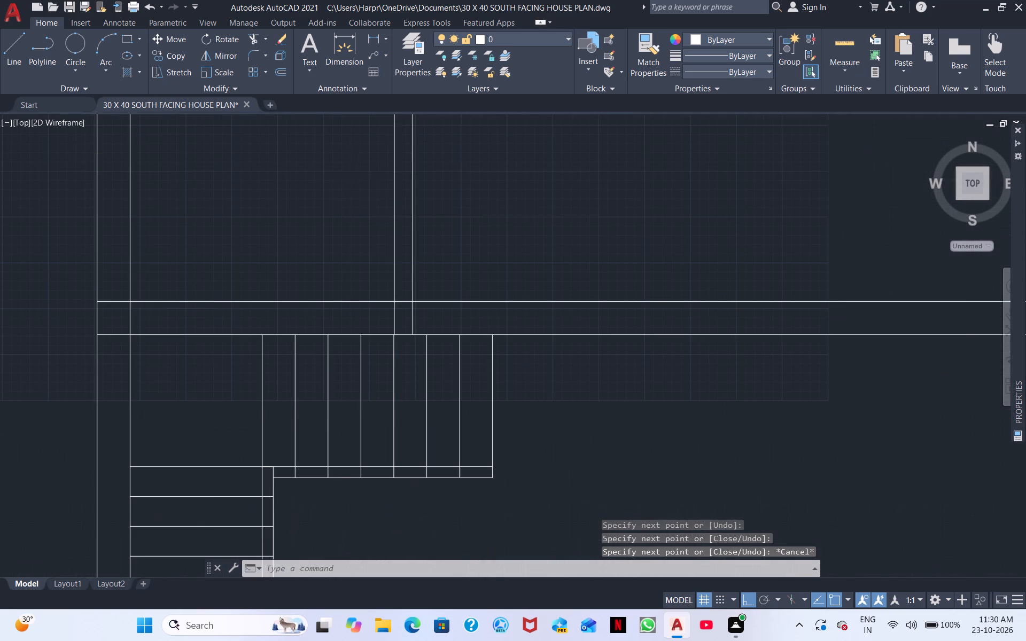
{"action": "right_click", "coordinate": [485, 230]}
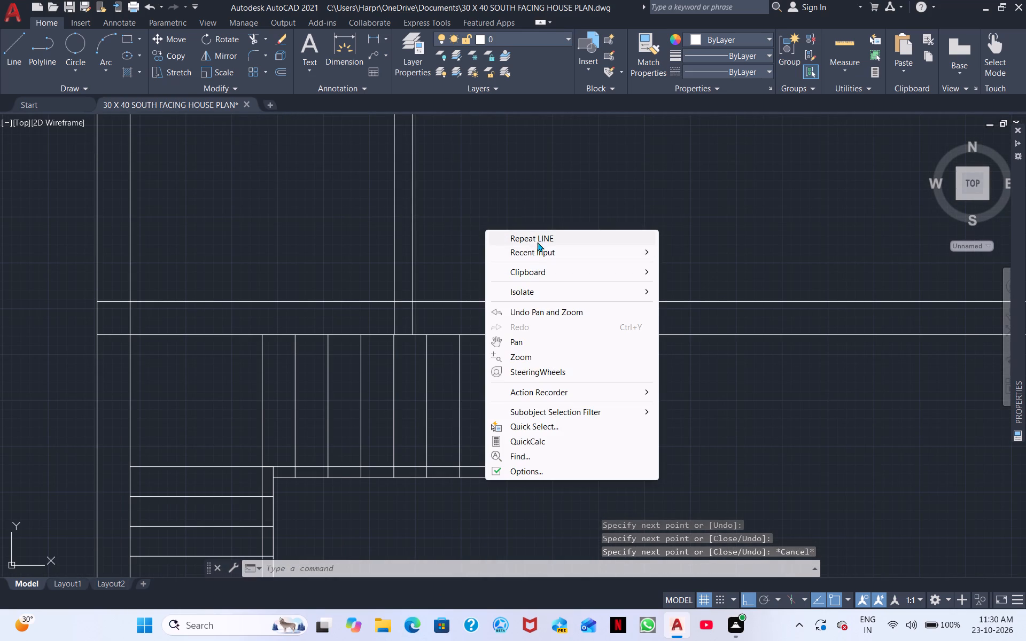
{"action": "left_click", "coordinate": [539, 236]}
{"action": "middle_click_drag", "start_coordinate": [453, 247], "coordinate": [431, 329]}
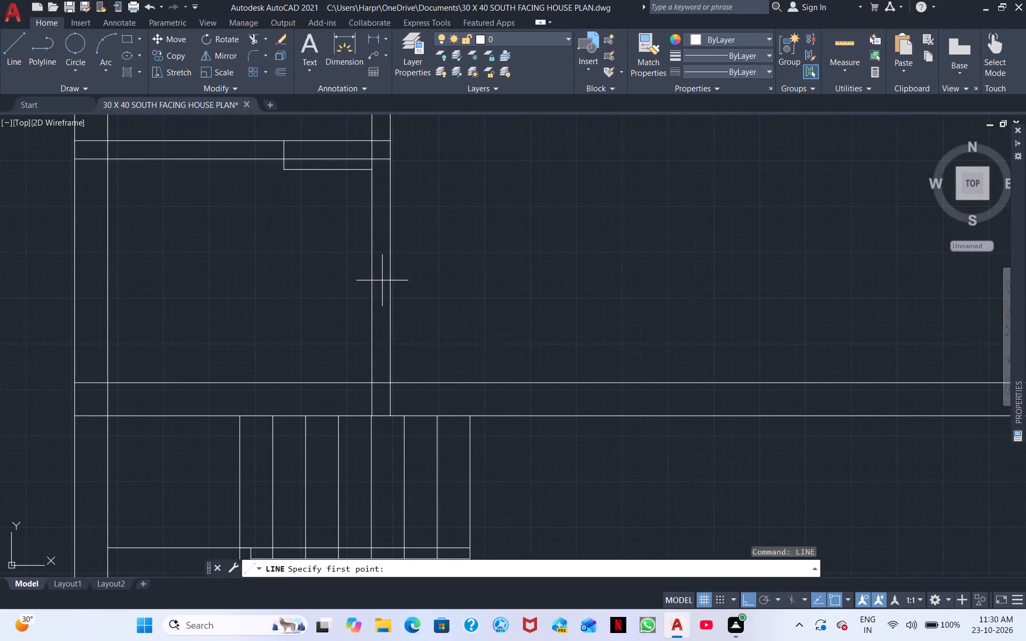
{"action": "left_click", "coordinate": [370, 272]}
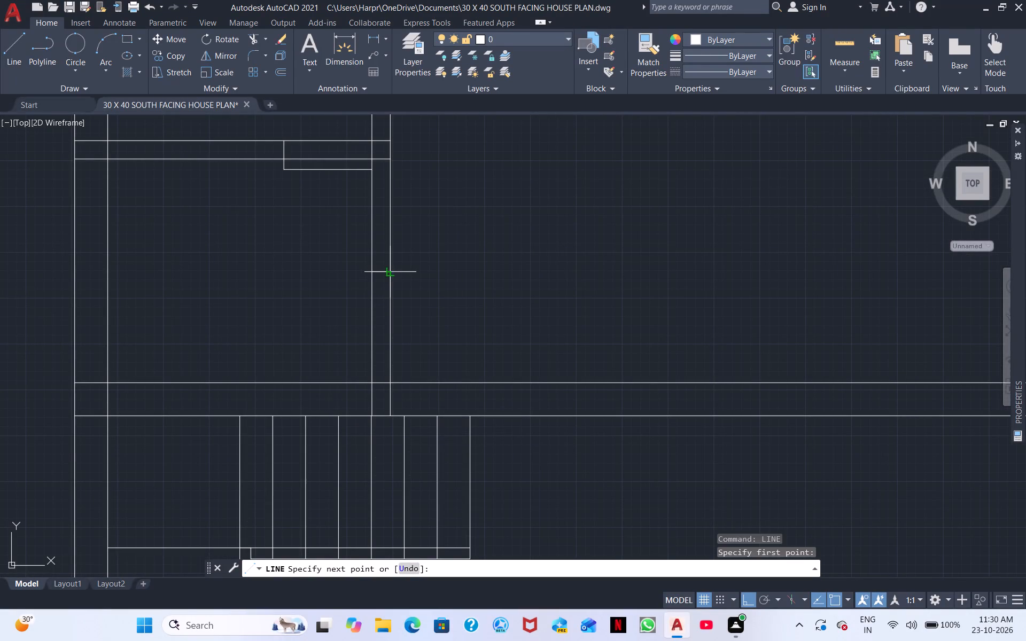
{"action": "left_click", "coordinate": [391, 270]}
{"action": "key", "text": "Escape"}
Draw a line 2.5' south from the north wall's inner line just east of the east partition, continuing west across both partition lines.
{"action": "scroll", "coordinate": [400, 270], "scroll_direction": "down", "scroll_amount": 2}
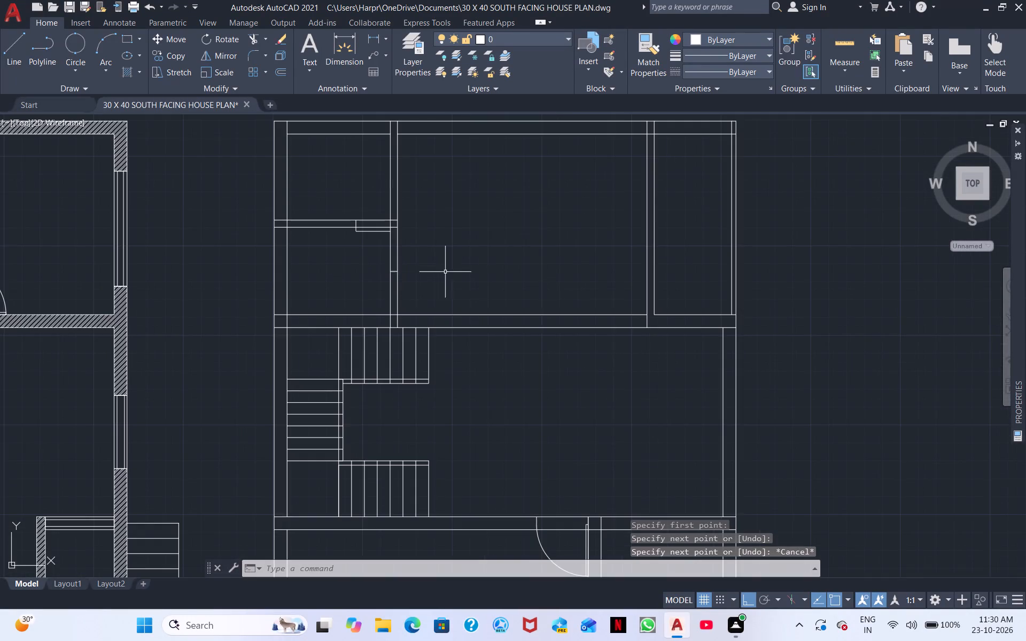
{"action": "middle_click_drag", "start_coordinate": [477, 270], "coordinate": [312, 287]}
{"action": "key", "text": "Escape"}
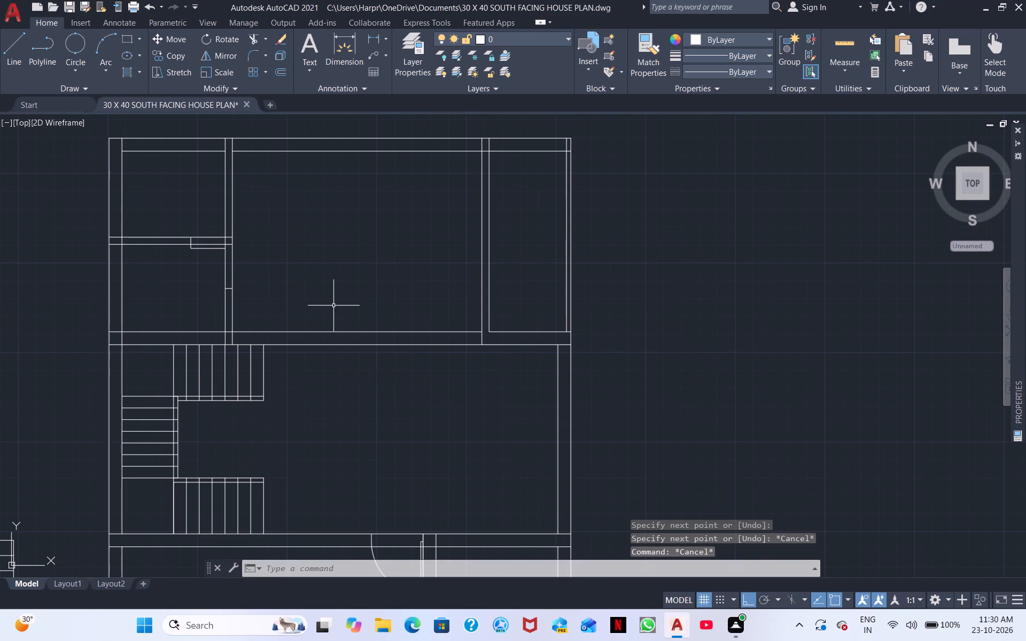
{"action": "right_click", "coordinate": [344, 271]}
{"action": "left_click", "coordinate": [408, 277]}
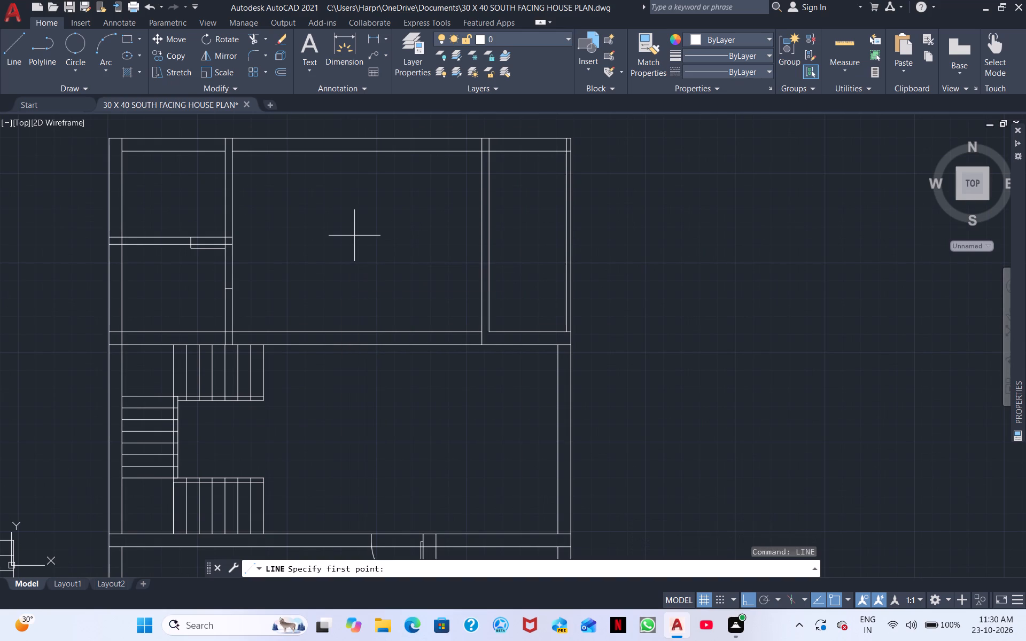
{"action": "scroll", "coordinate": [481, 189], "scroll_direction": "up", "scroll_amount": 3}
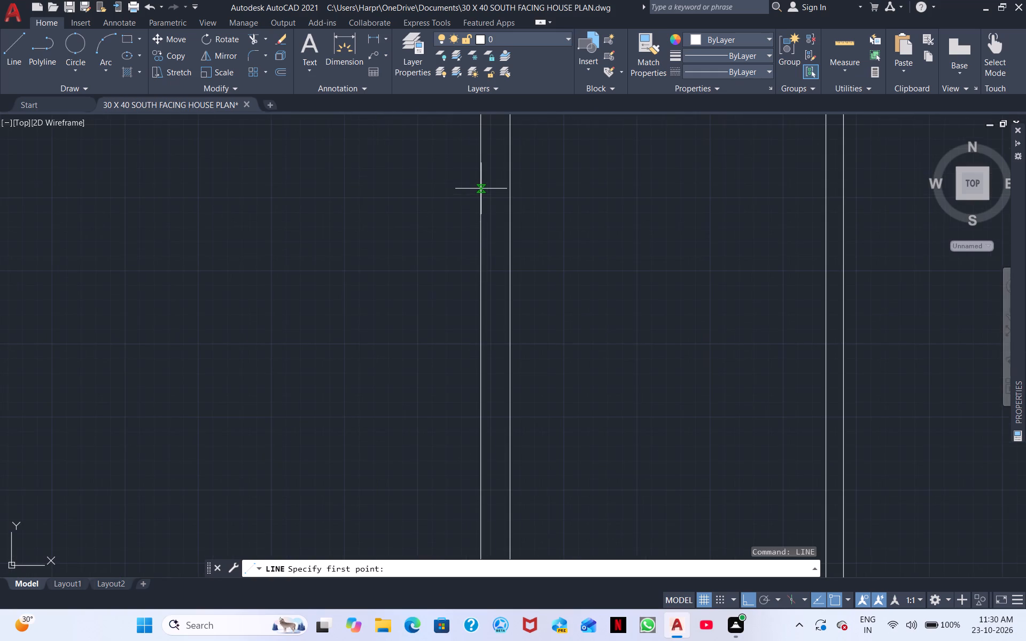
{"action": "middle_click_drag", "start_coordinate": [482, 187], "coordinate": [310, 271]}
{"action": "scroll", "coordinate": [332, 238], "scroll_direction": "down", "scroll_amount": 1}
{"action": "middle_click_drag", "start_coordinate": [324, 260], "coordinate": [316, 306]}
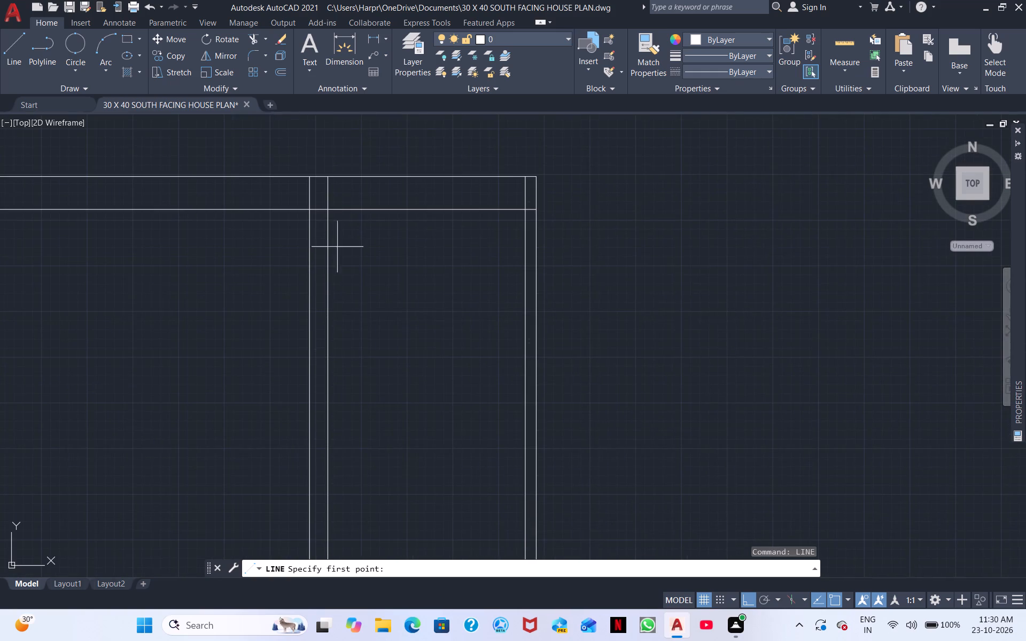
{"action": "left_click", "coordinate": [343, 209]}
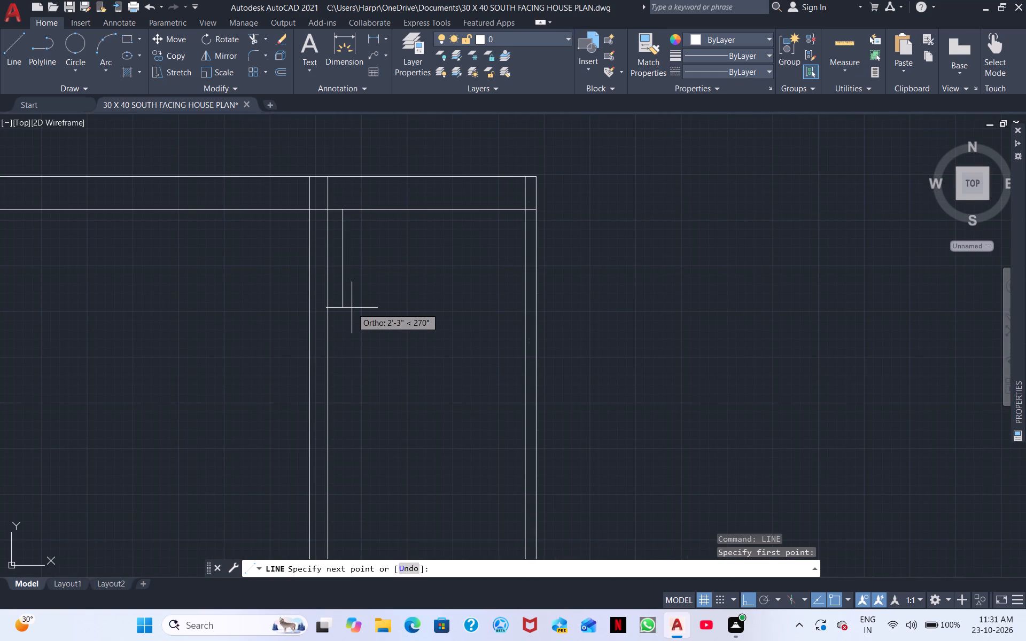
{"action": "type", "text": "2.5"}
{"action": "key", "text": "apostrophe"}
{"action": "key", "text": "Return"}
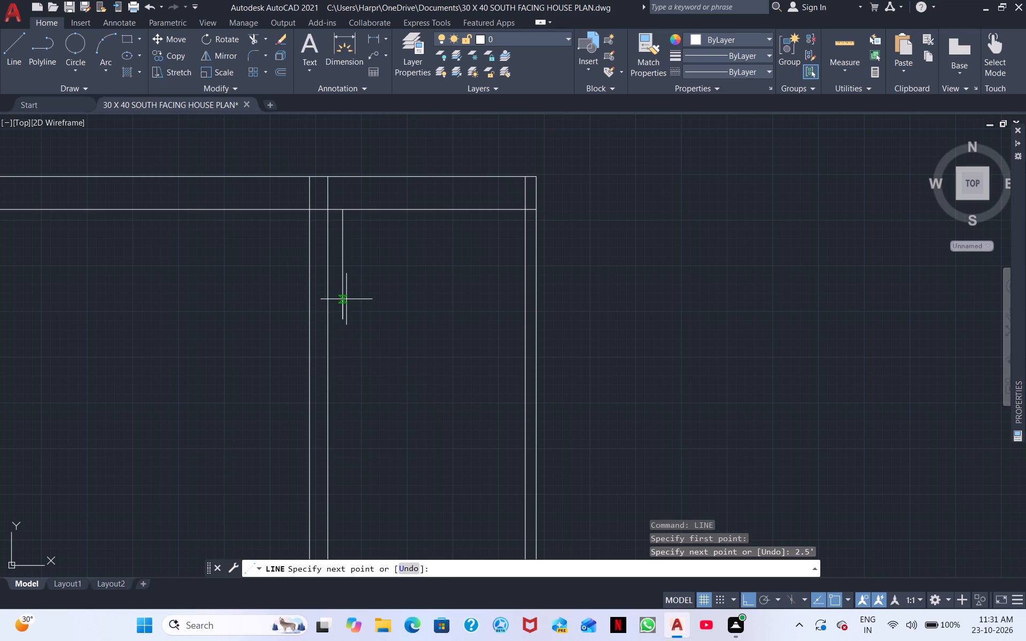
{"action": "left_click", "coordinate": [330, 319]}
{"action": "left_click", "coordinate": [310, 320]}
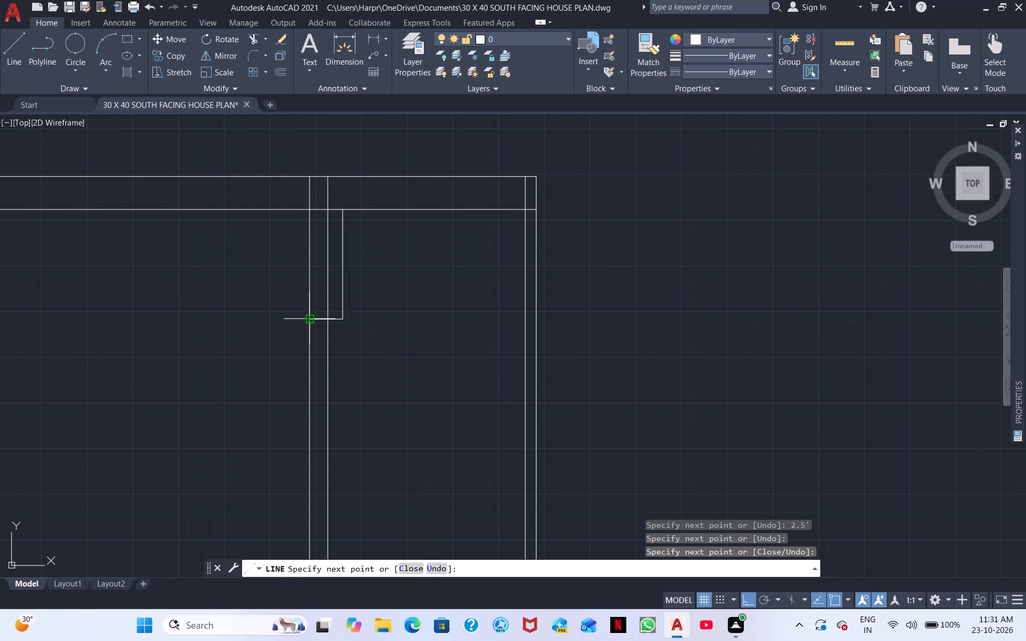
Draw a line 3' west from the east partition just above the wall north of the staircase, continuing south across both wall lines.
{"action": "key", "text": "Escape"}
{"action": "scroll", "coordinate": [376, 368], "scroll_direction": "down", "scroll_amount": 2}
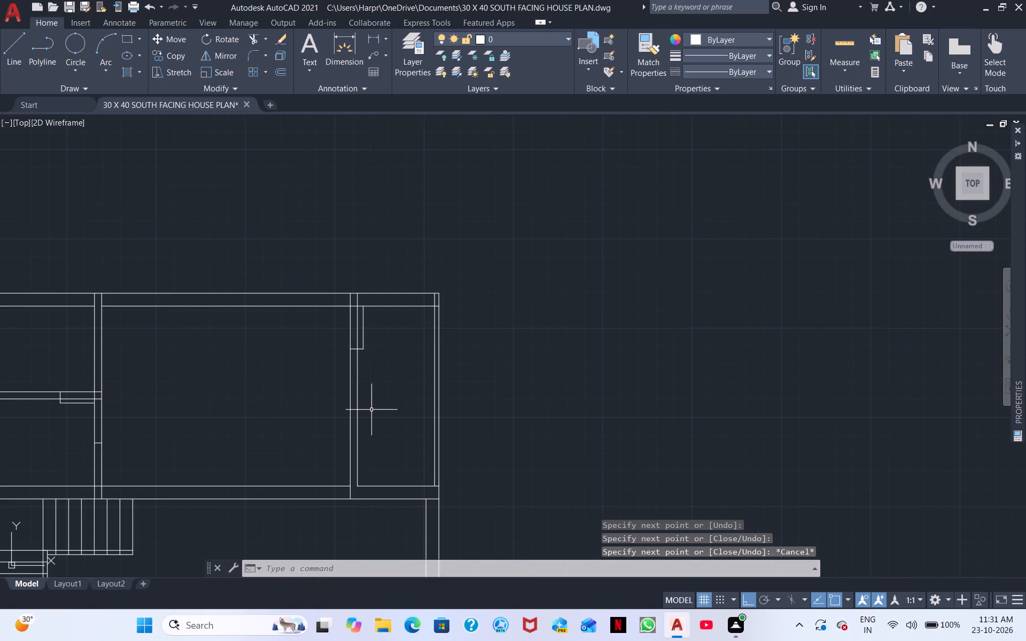
{"action": "right_click", "coordinate": [372, 411]}
{"action": "left_click", "coordinate": [455, 167]}
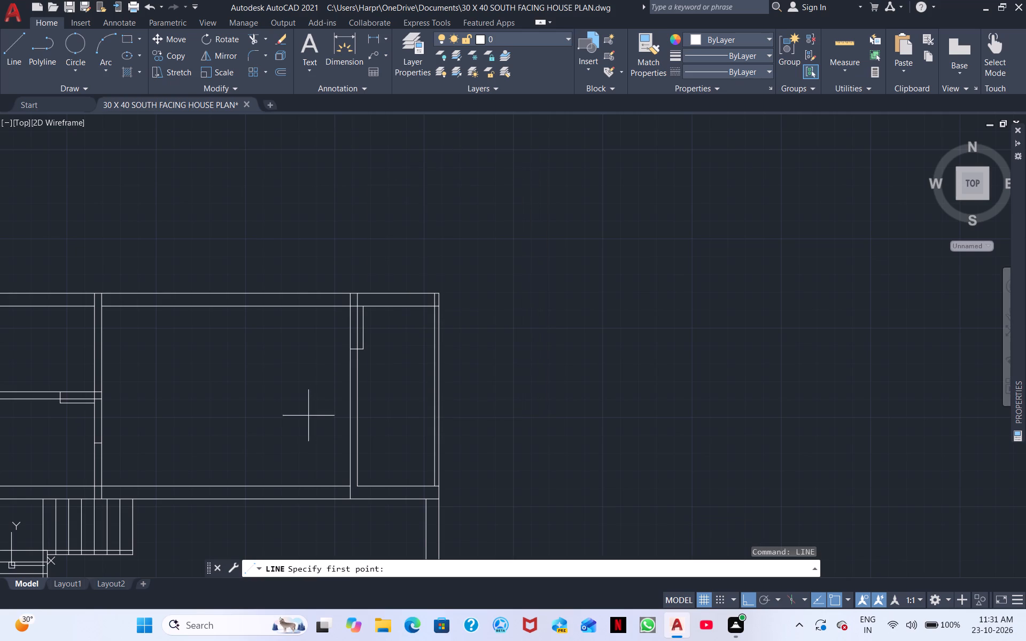
{"action": "middle_click_drag", "start_coordinate": [304, 424], "coordinate": [458, 294]}
{"action": "scroll", "coordinate": [461, 384], "scroll_direction": "up", "scroll_amount": 3}
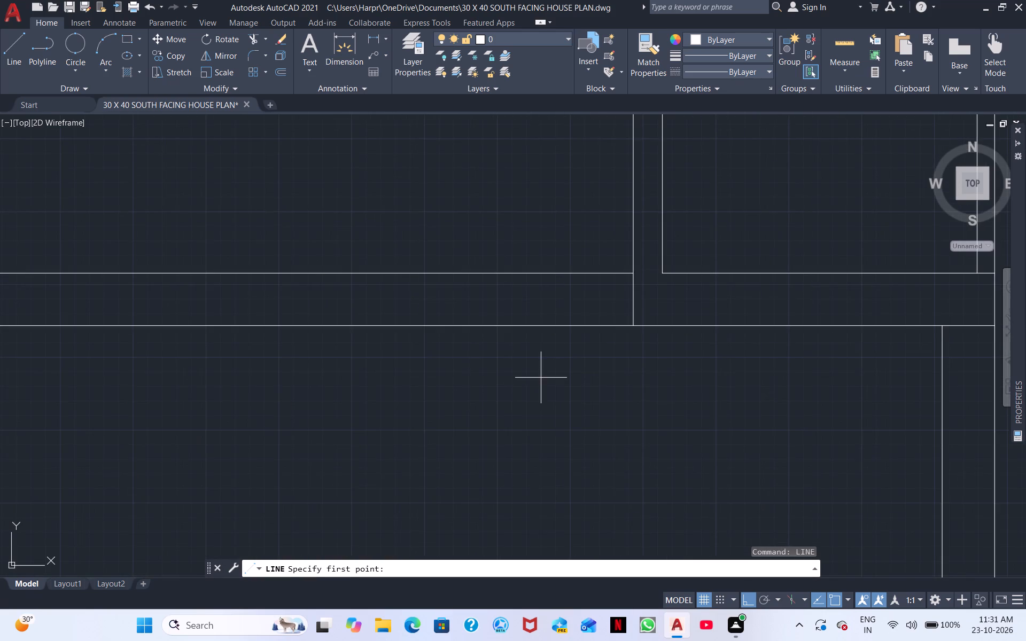
{"action": "middle_click_drag", "start_coordinate": [541, 378], "coordinate": [399, 390]}
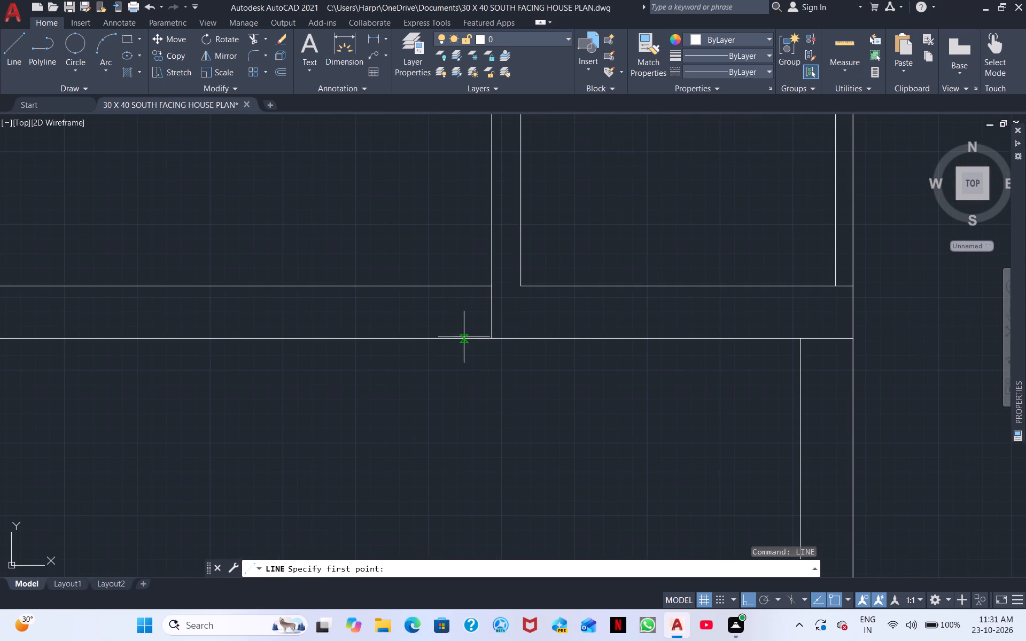
{"action": "left_click", "coordinate": [489, 264]}
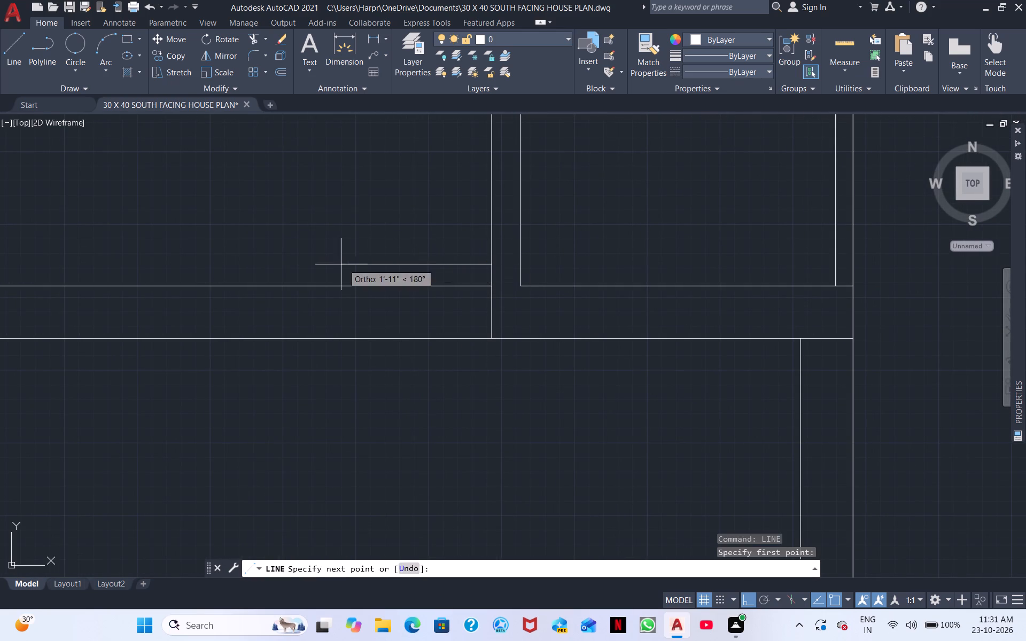
{"action": "type", "text": "3'"}
{"action": "key", "text": "Return"}
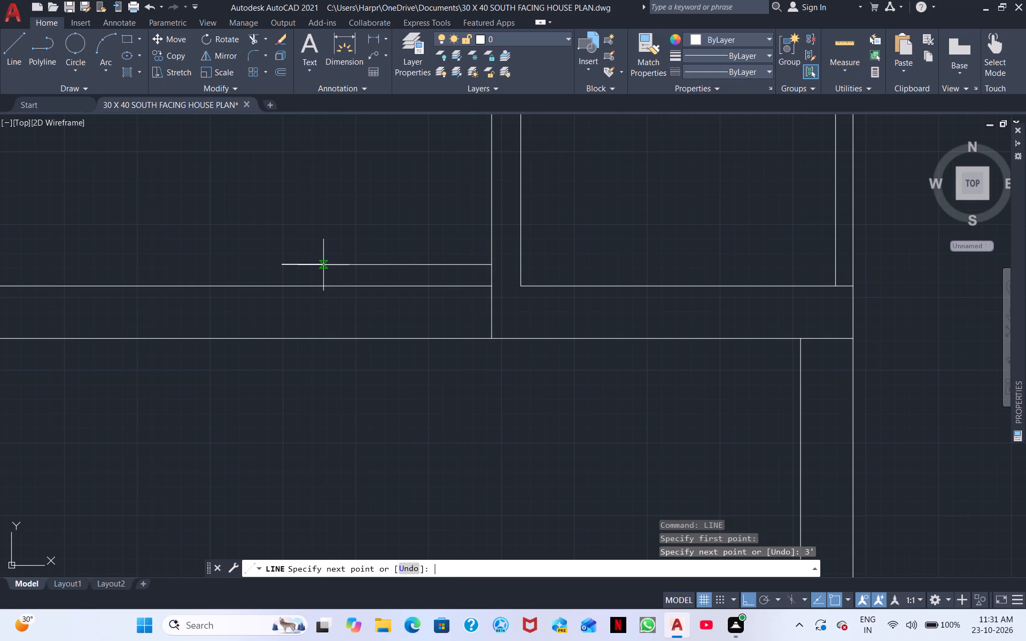
{"action": "left_click", "coordinate": [278, 288]}
{"action": "left_click", "coordinate": [281, 340]}
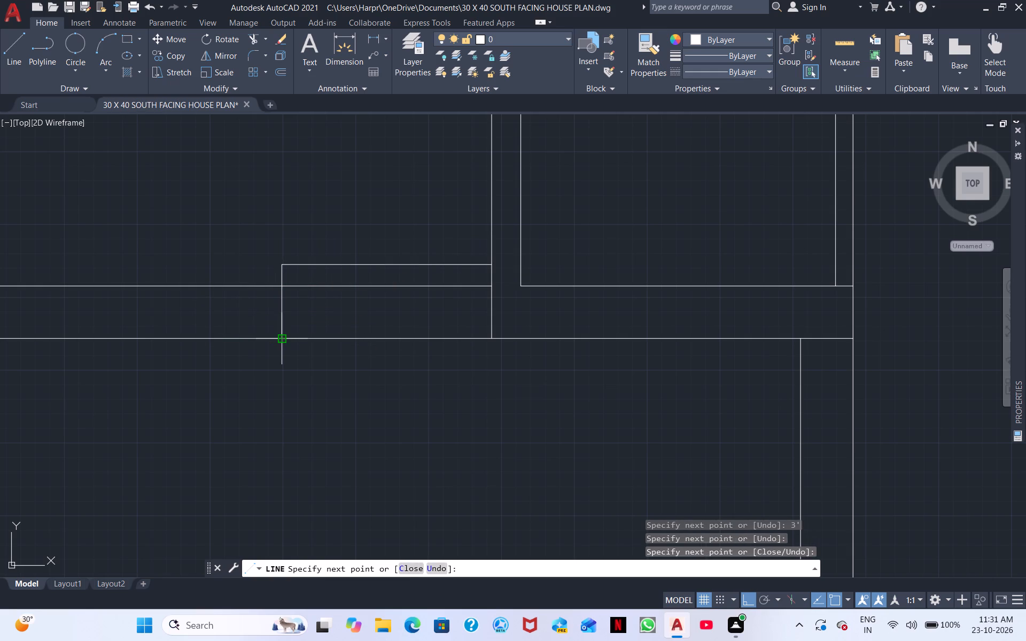
{"action": "key", "text": "Escape"}
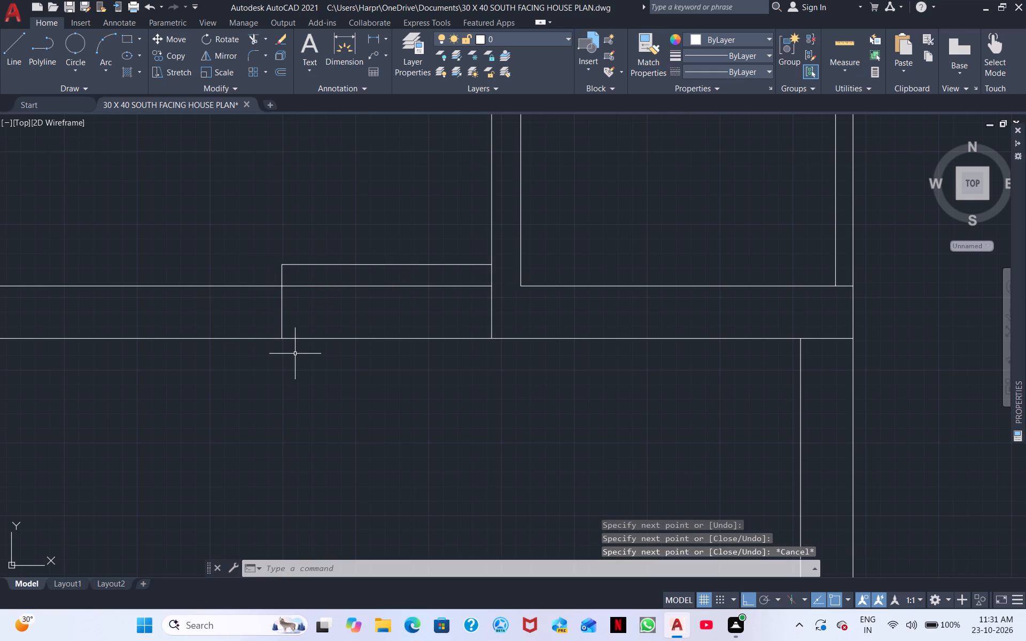
Draw a short line across the wall south of the staircase, where the door's swing arc meets it.
{"action": "middle_click_drag", "start_coordinate": [294, 355], "coordinate": [307, 278]}
{"action": "scroll", "coordinate": [307, 276], "scroll_direction": "down", "scroll_amount": 1}
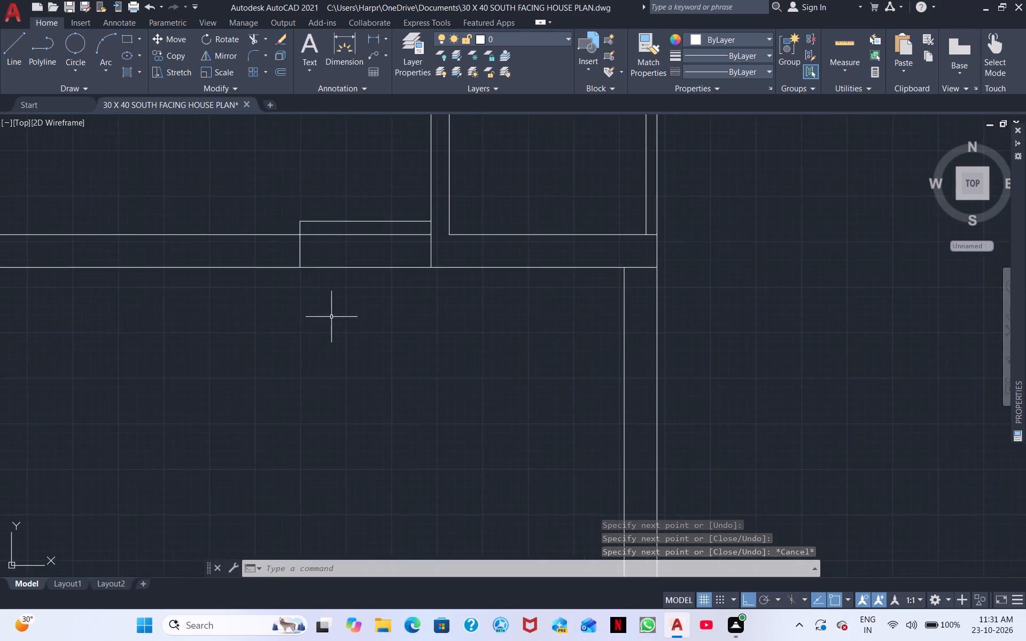
{"action": "middle_click_drag", "start_coordinate": [368, 335], "coordinate": [394, 206]}
{"action": "scroll", "coordinate": [393, 206], "scroll_direction": "down", "scroll_amount": 2}
{"action": "middle_click_drag", "start_coordinate": [374, 318], "coordinate": [433, 263]}
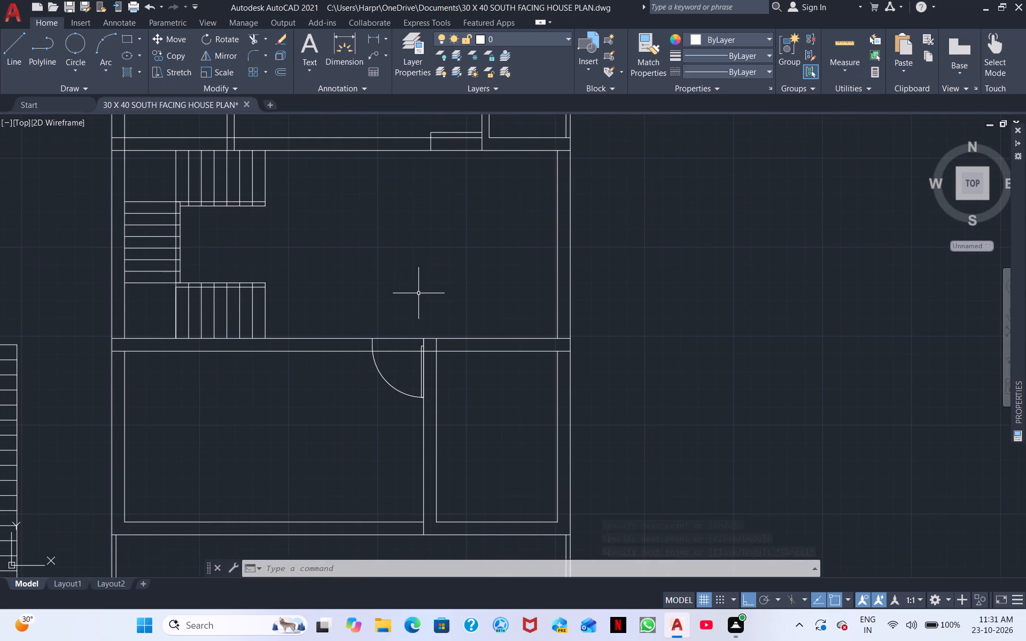
{"action": "right_click", "coordinate": [337, 385]}
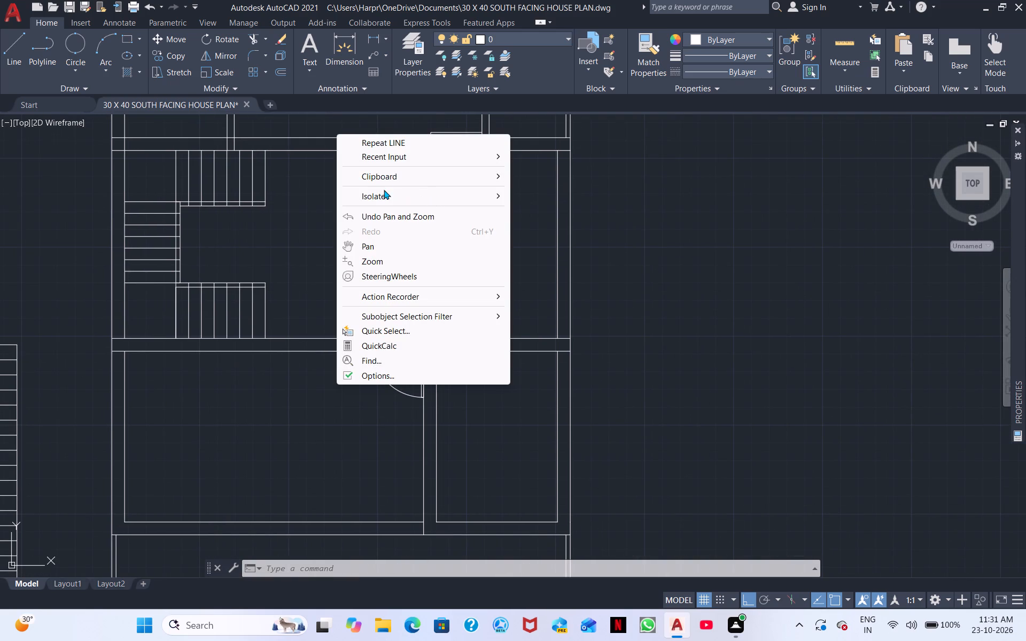
{"action": "left_click", "coordinate": [397, 144]}
{"action": "scroll", "coordinate": [342, 303], "scroll_direction": "up", "scroll_amount": 3}
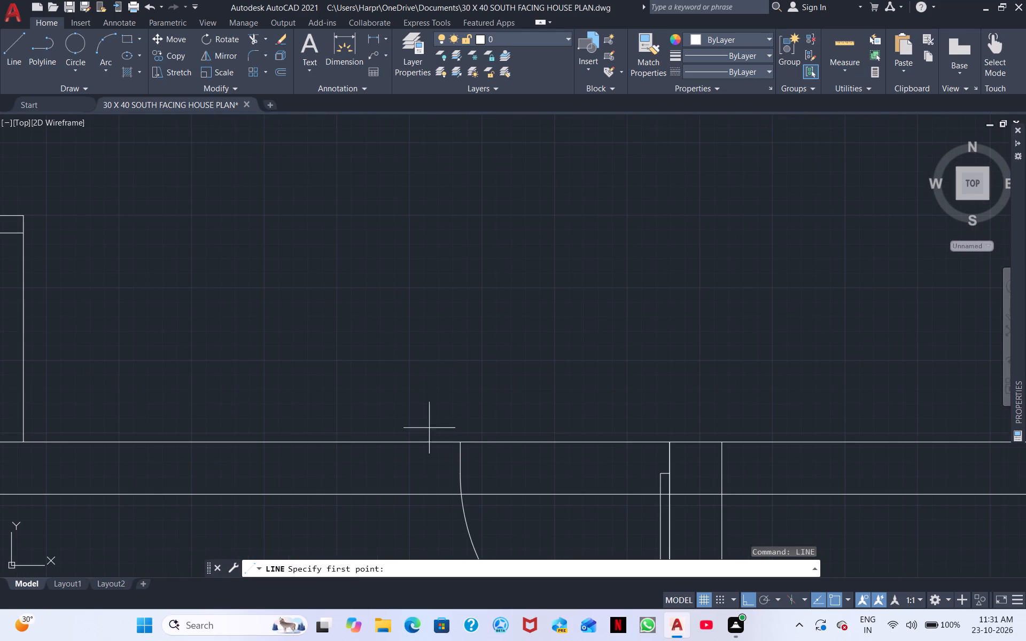
{"action": "left_click", "coordinate": [455, 444]}
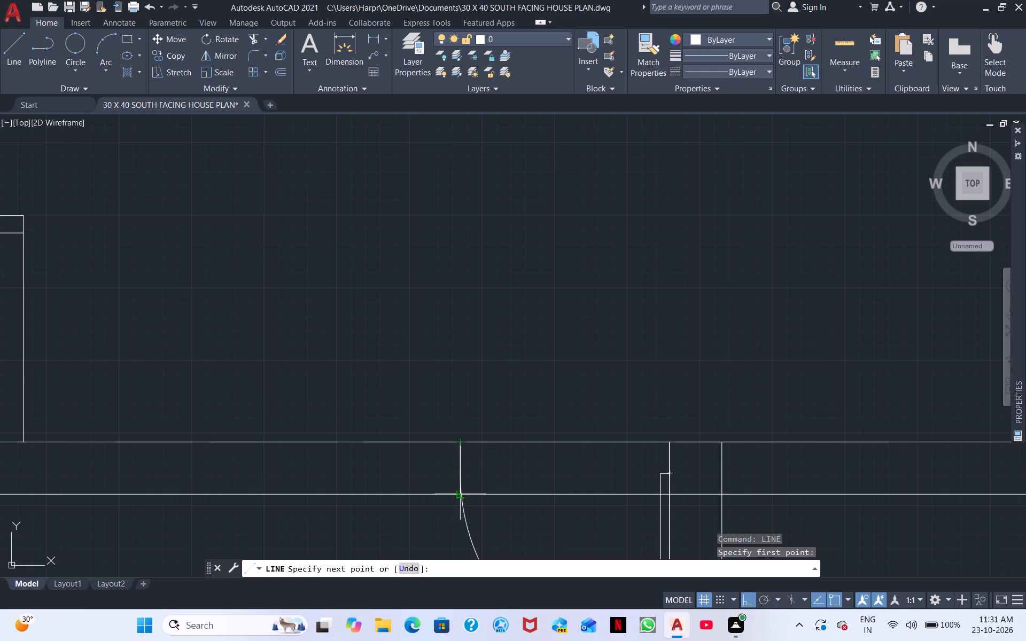
{"action": "scroll", "coordinate": [456, 493], "scroll_direction": "up", "scroll_amount": 4}
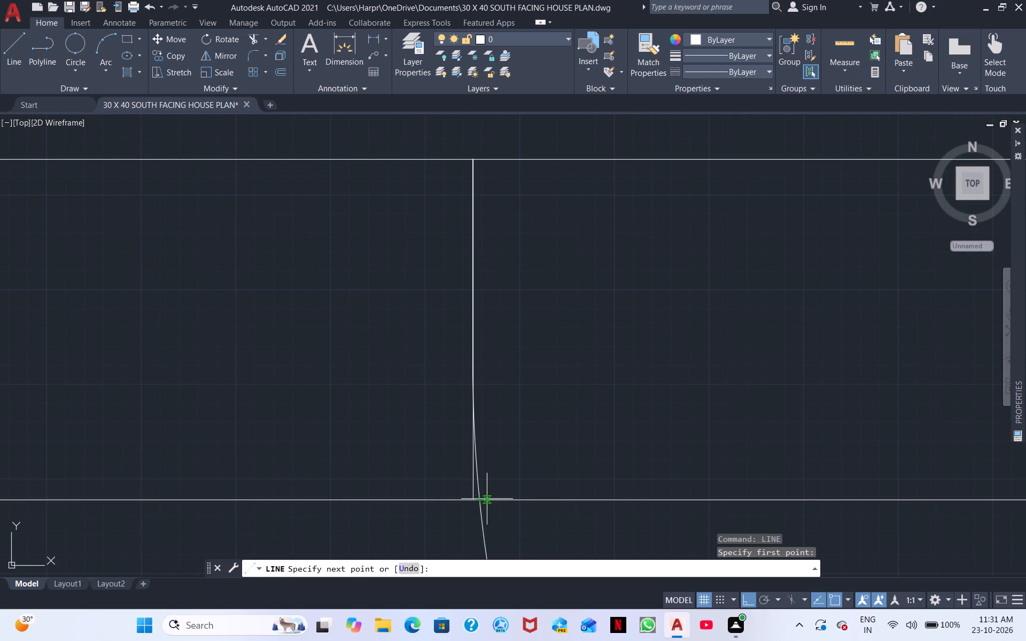
{"action": "left_click", "coordinate": [481, 499]}
{"action": "scroll", "coordinate": [485, 482], "scroll_direction": "down", "scroll_amount": 1}
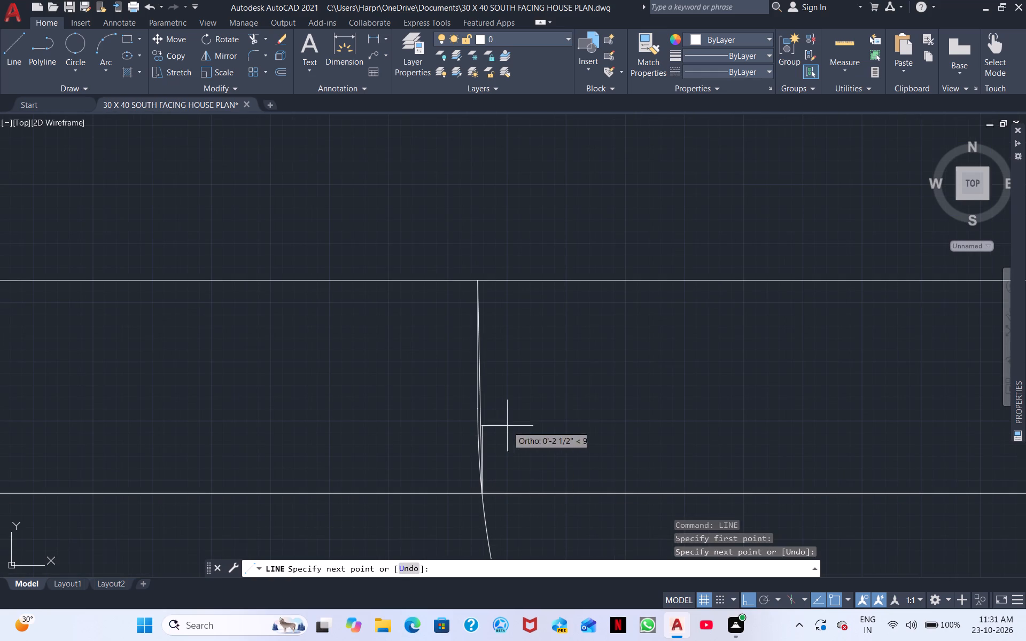
{"action": "key", "text": "Escape"}
Draw a line 3' west from the southern rooms' partition just north of the south wall, continuing south across both wall lines.
{"action": "scroll", "coordinate": [534, 410], "scroll_direction": "down", "scroll_amount": 2}
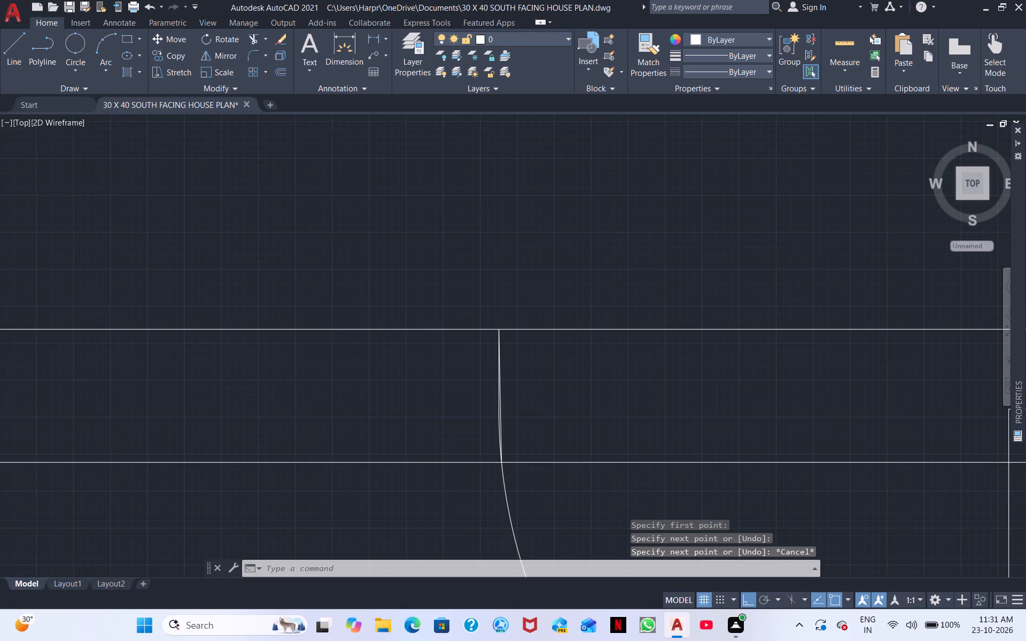
{"action": "middle_click_drag", "start_coordinate": [549, 410], "coordinate": [441, 379]}
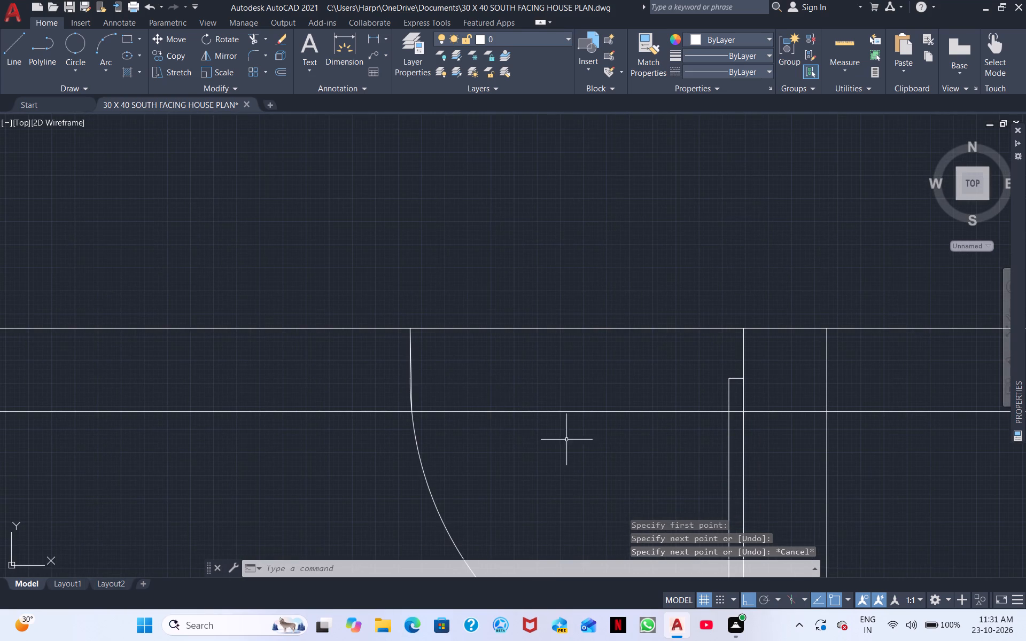
{"action": "scroll", "coordinate": [566, 443], "scroll_direction": "down", "scroll_amount": 1}
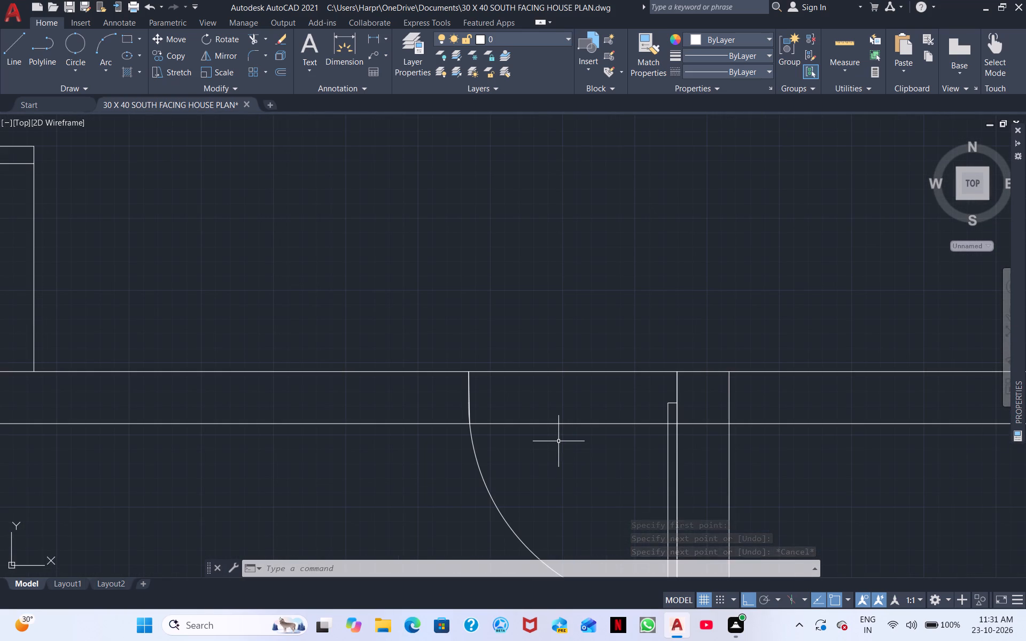
{"action": "middle_click_drag", "start_coordinate": [557, 415], "coordinate": [586, 171]}
{"action": "middle_click_drag", "start_coordinate": [573, 415], "coordinate": [574, 224]}
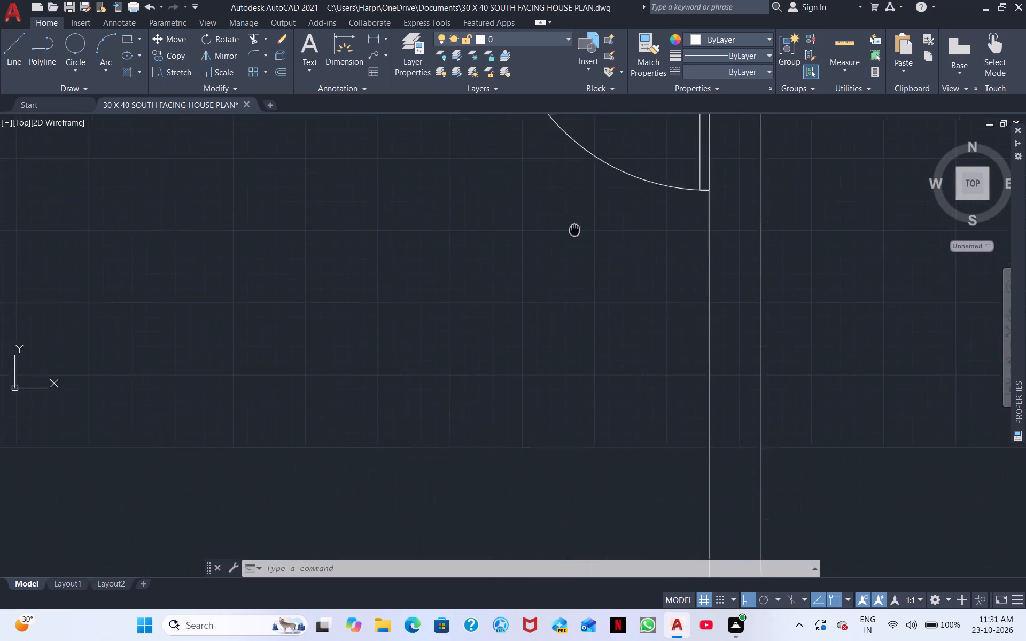
{"action": "middle_click_drag", "start_coordinate": [574, 224], "coordinate": [565, 190]}
{"action": "middle_click_drag", "start_coordinate": [530, 412], "coordinate": [491, 232]}
{"action": "middle_click_drag", "start_coordinate": [426, 452], "coordinate": [447, 358]}
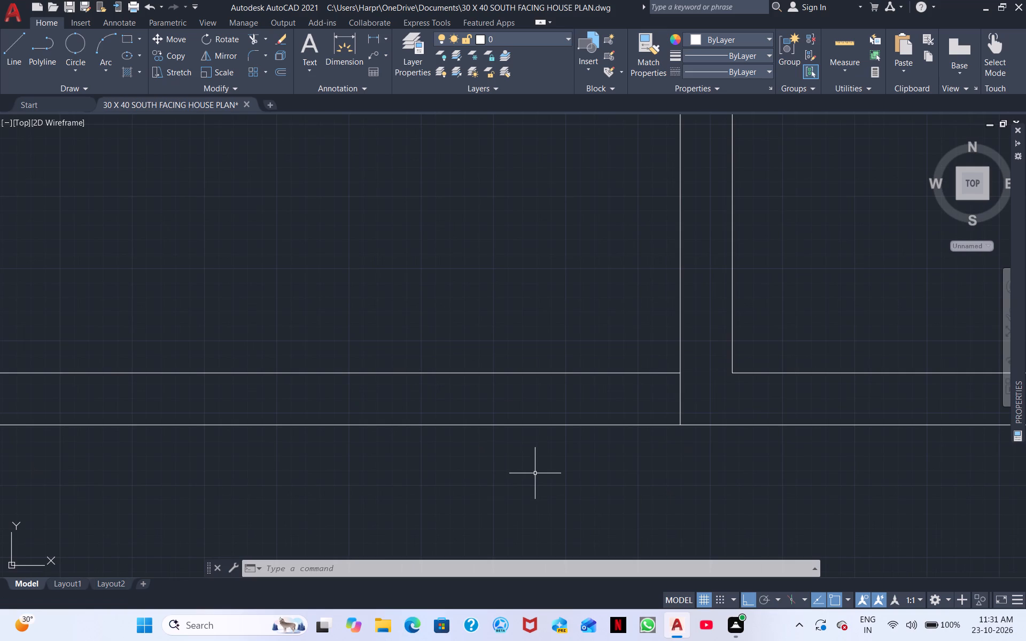
{"action": "right_click", "coordinate": [535, 473]}
{"action": "left_click", "coordinate": [604, 232]}
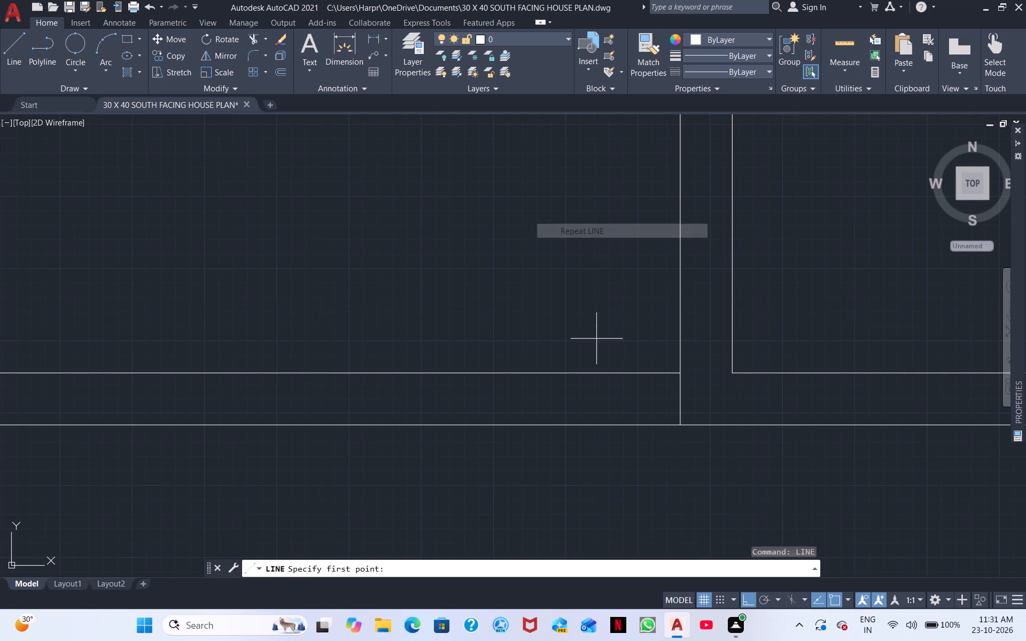
{"action": "double_click", "coordinate": [677, 337]}
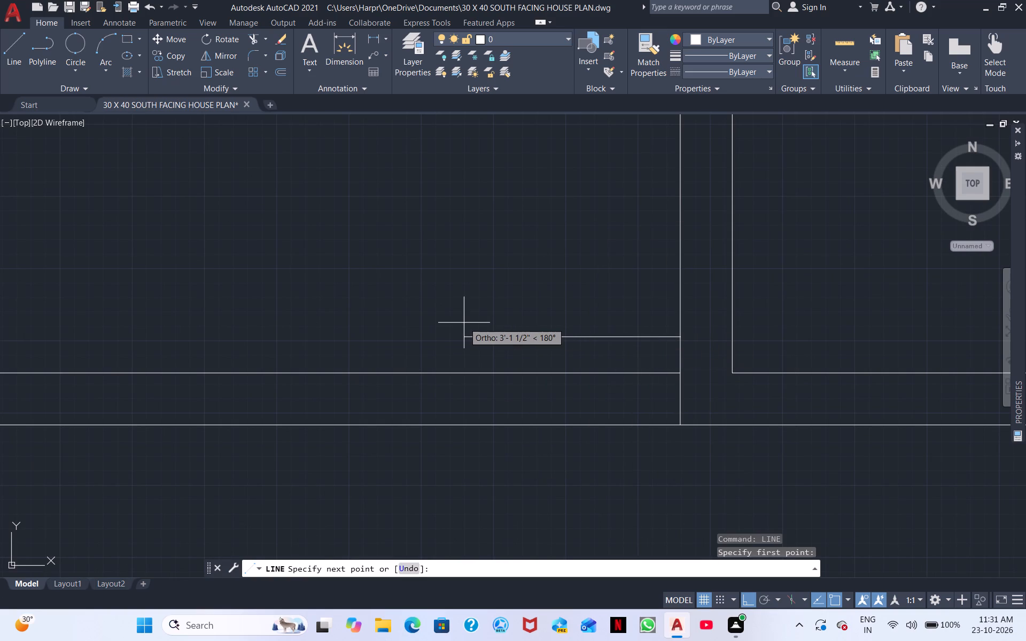
{"action": "type", "text": "3'"}
{"action": "key", "text": "Return"}
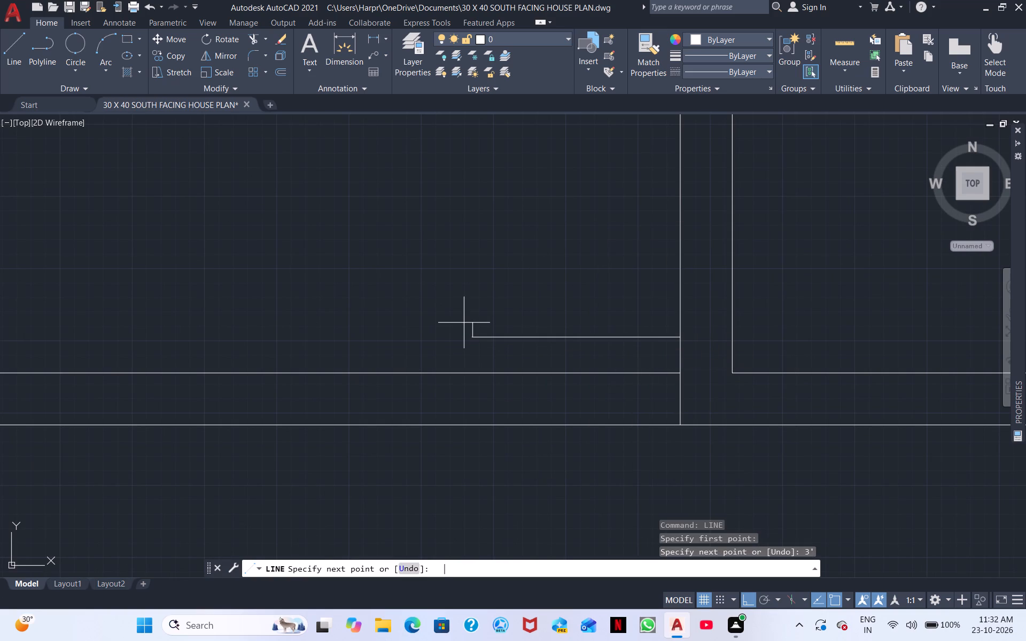
{"action": "left_click", "coordinate": [477, 374]}
{"action": "left_click", "coordinate": [472, 426]}
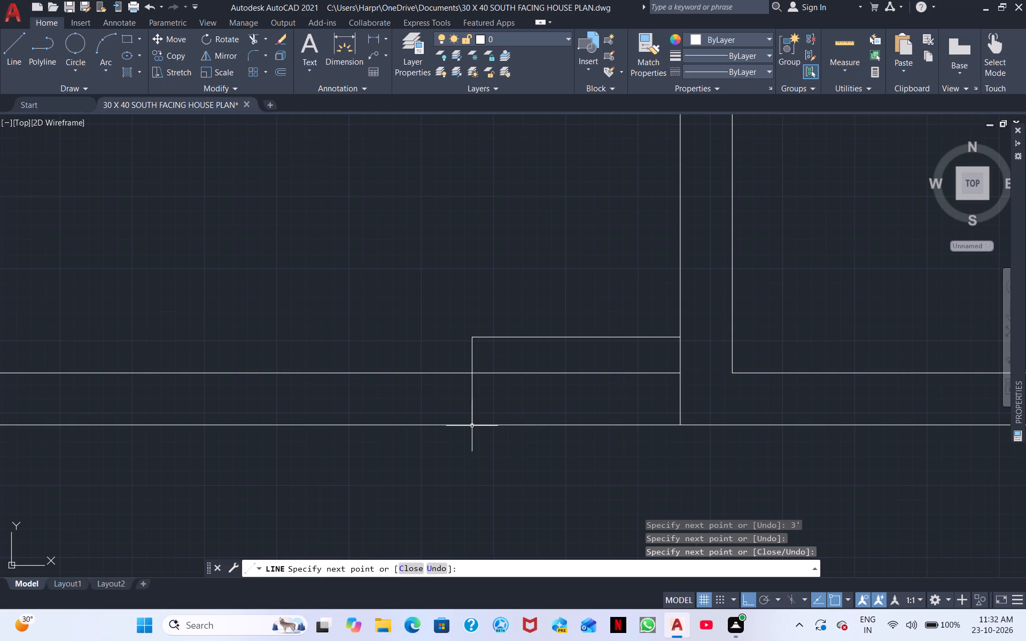
{"action": "key", "text": "Escape"}
Draw a line 2.5' south from the wall south of the staircase, just east of the southern partition, continuing west across both partition lines.
{"action": "scroll", "coordinate": [512, 437], "scroll_direction": "down", "scroll_amount": 3}
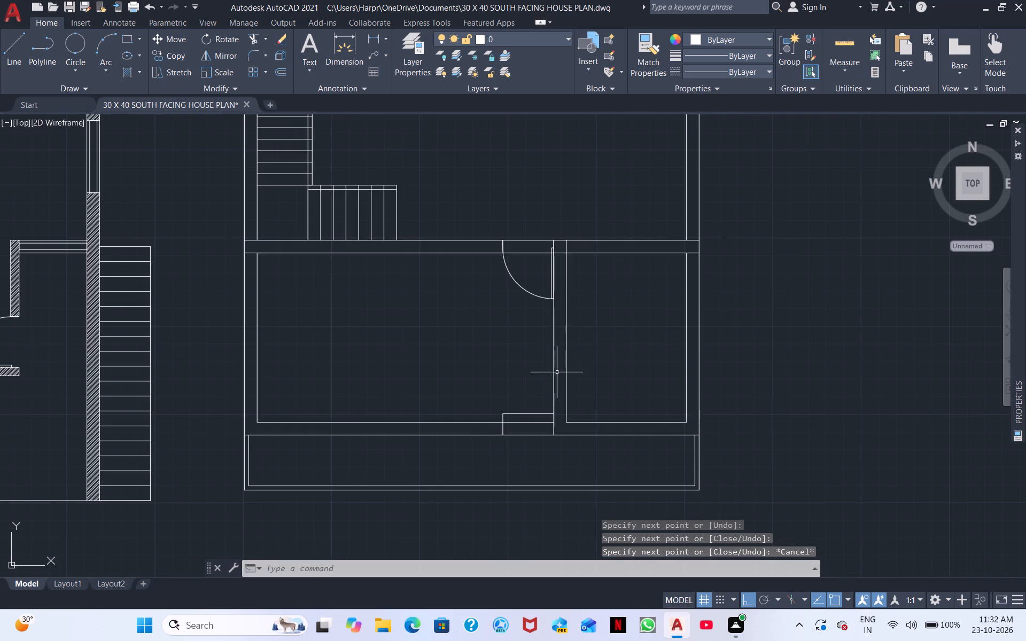
{"action": "middle_click_drag", "start_coordinate": [557, 372], "coordinate": [411, 423]}
{"action": "right_click", "coordinate": [496, 370]}
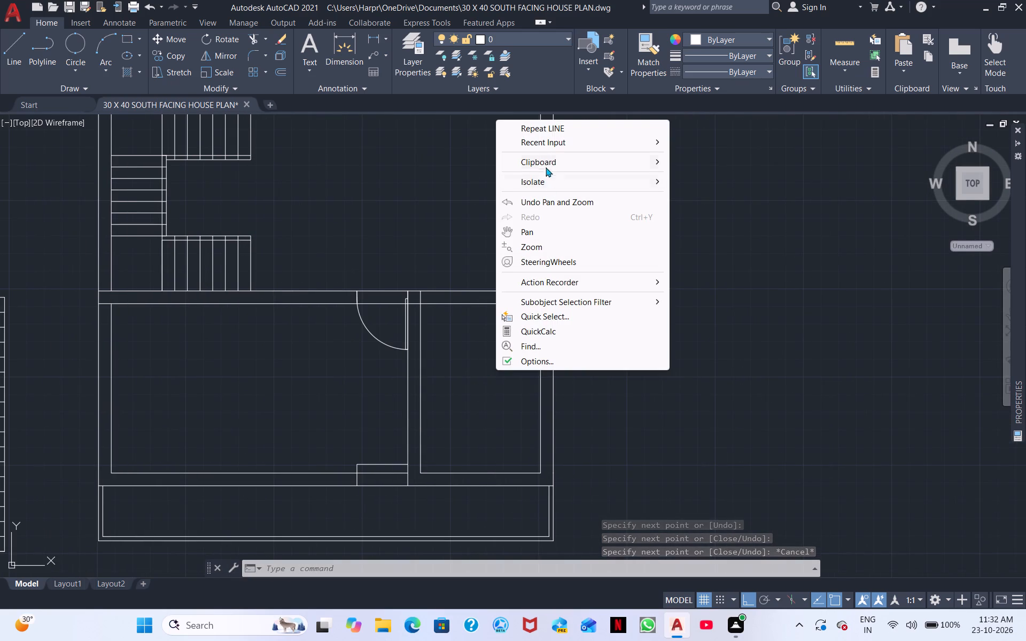
{"action": "left_click", "coordinate": [541, 128]}
{"action": "left_click", "coordinate": [428, 307]}
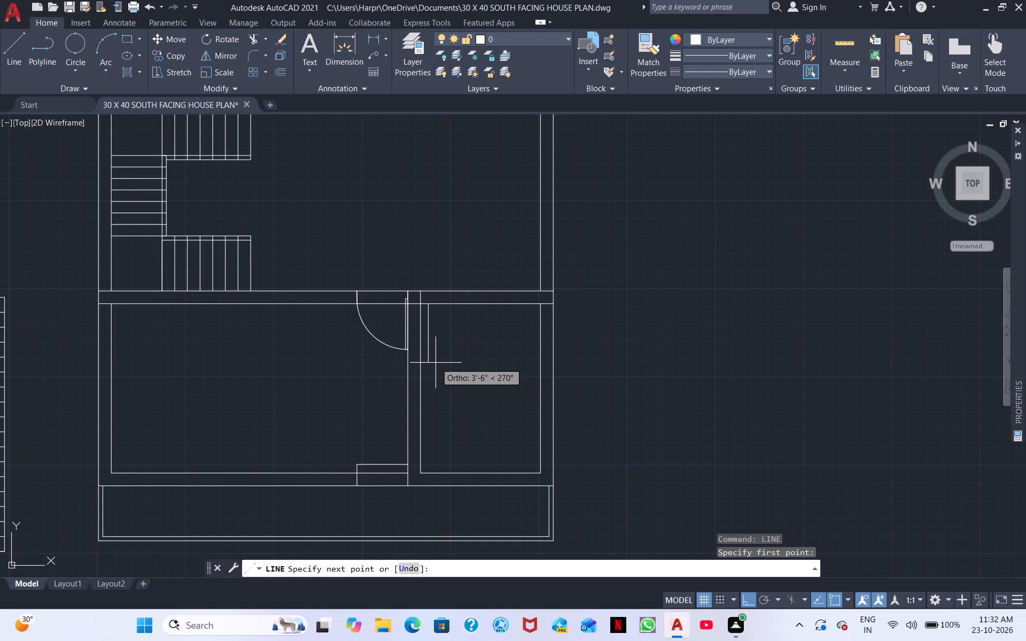
{"action": "key", "text": "3"}
{"action": "key", "text": "BackSpace"}
{"action": "type", "text": "2.5'"}
{"action": "key", "text": "Return"}
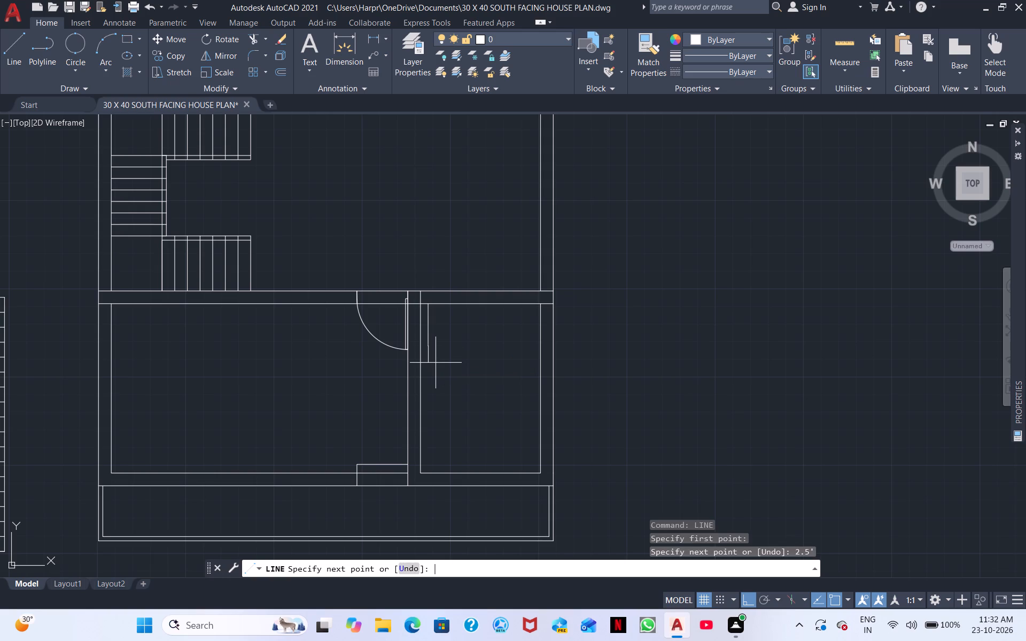
{"action": "scroll", "coordinate": [421, 362], "scroll_direction": "up", "scroll_amount": 3}
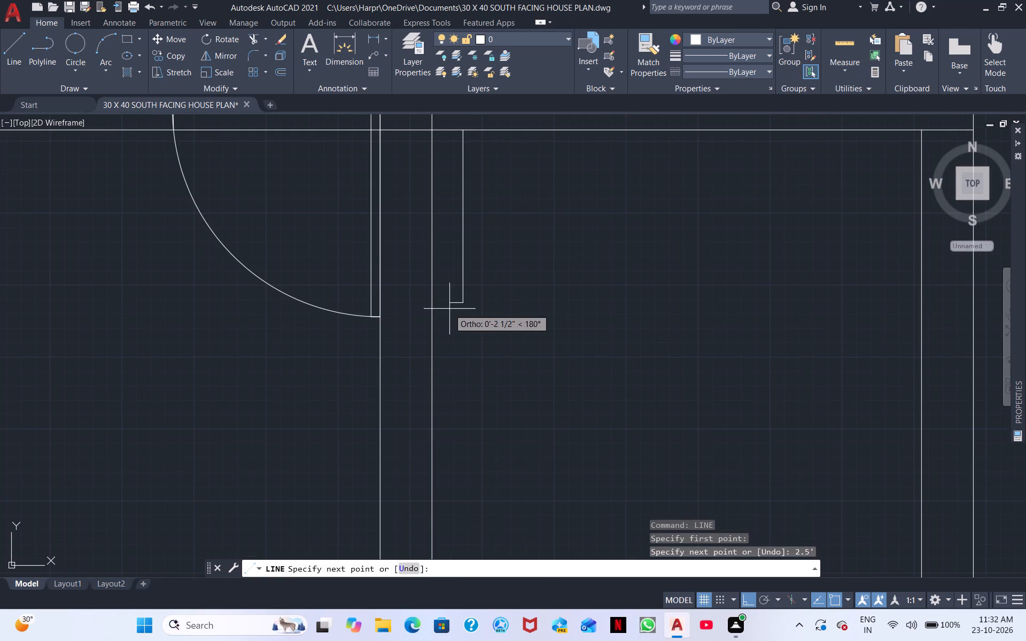
{"action": "left_click", "coordinate": [431, 307]}
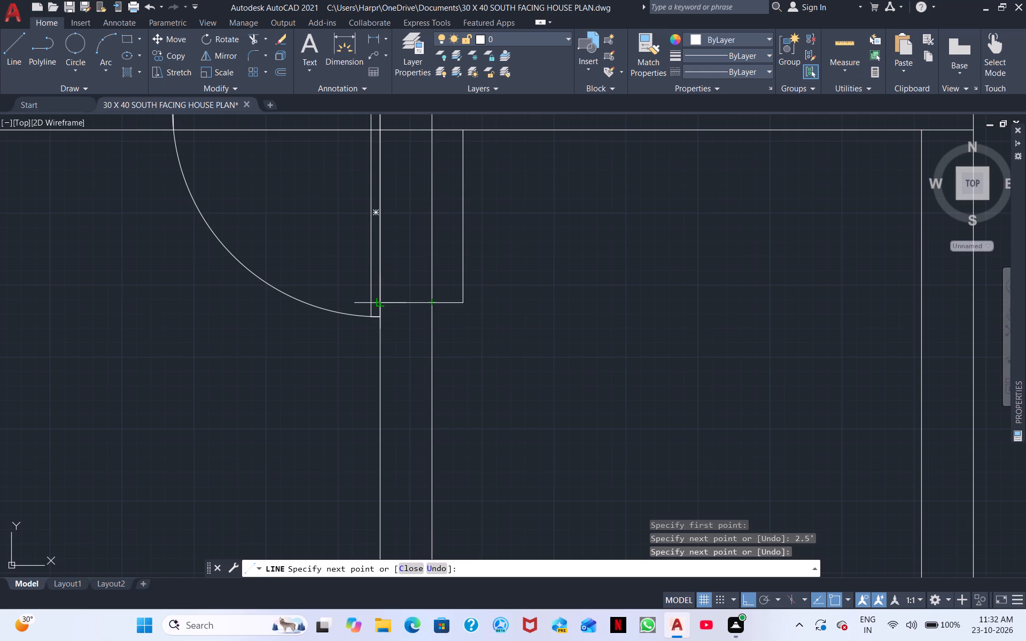
{"action": "left_click", "coordinate": [378, 301]}
{"action": "key", "text": "Escape"}
Draw a window rectangle across the full thickness of the large southern room's south wall, west of the door opening.
{"action": "scroll", "coordinate": [417, 339], "scroll_direction": "down", "scroll_amount": 2}
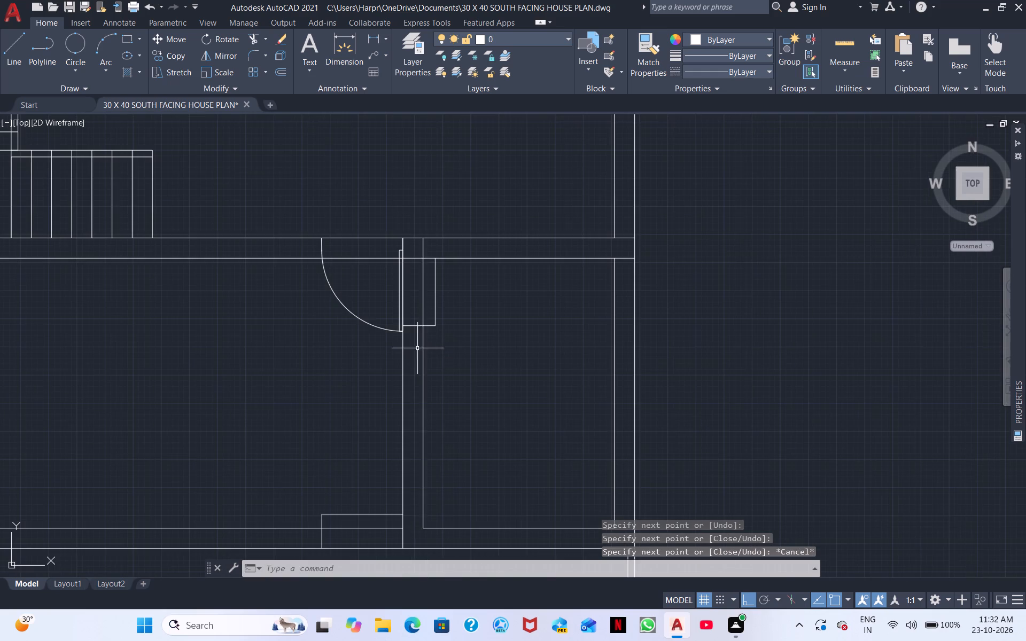
{"action": "middle_click_drag", "start_coordinate": [423, 353], "coordinate": [589, 330]}
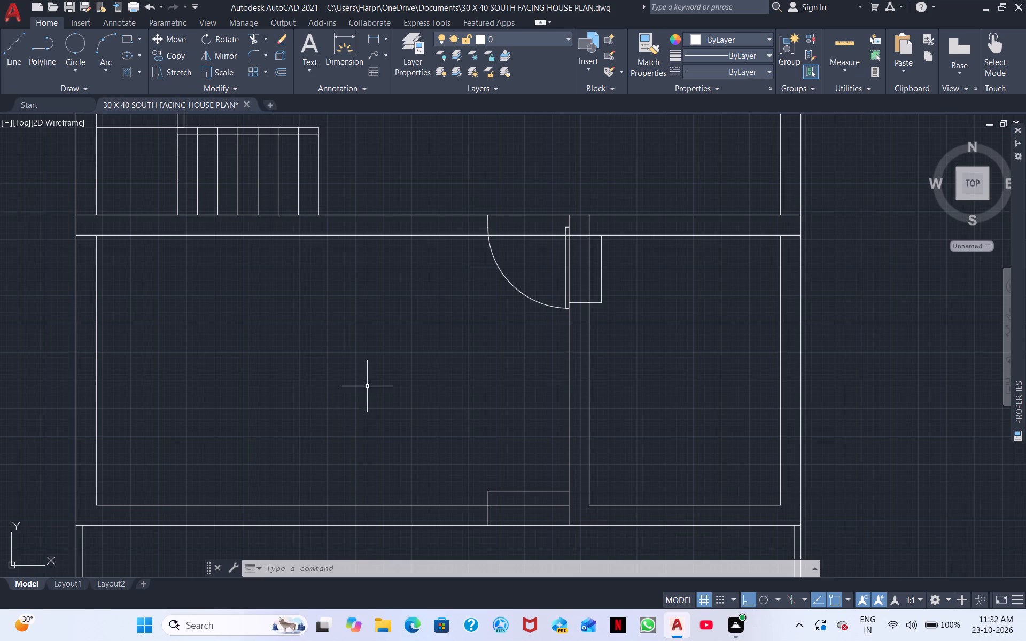
{"action": "middle_click_drag", "start_coordinate": [347, 431], "coordinate": [563, 362]}
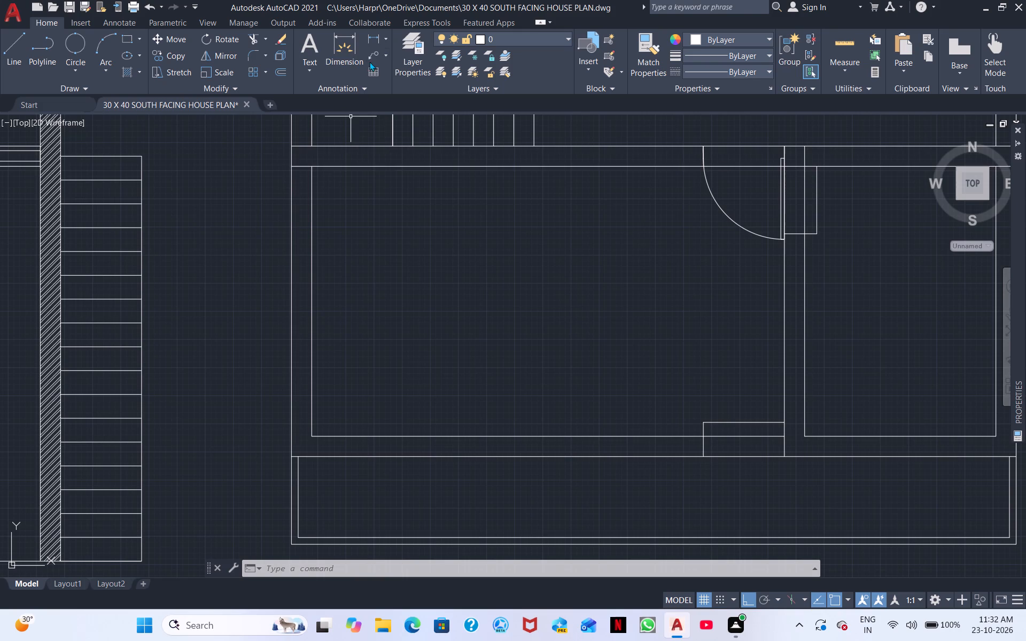
{"action": "left_click", "coordinate": [122, 42]}
{"action": "left_click", "coordinate": [429, 435]}
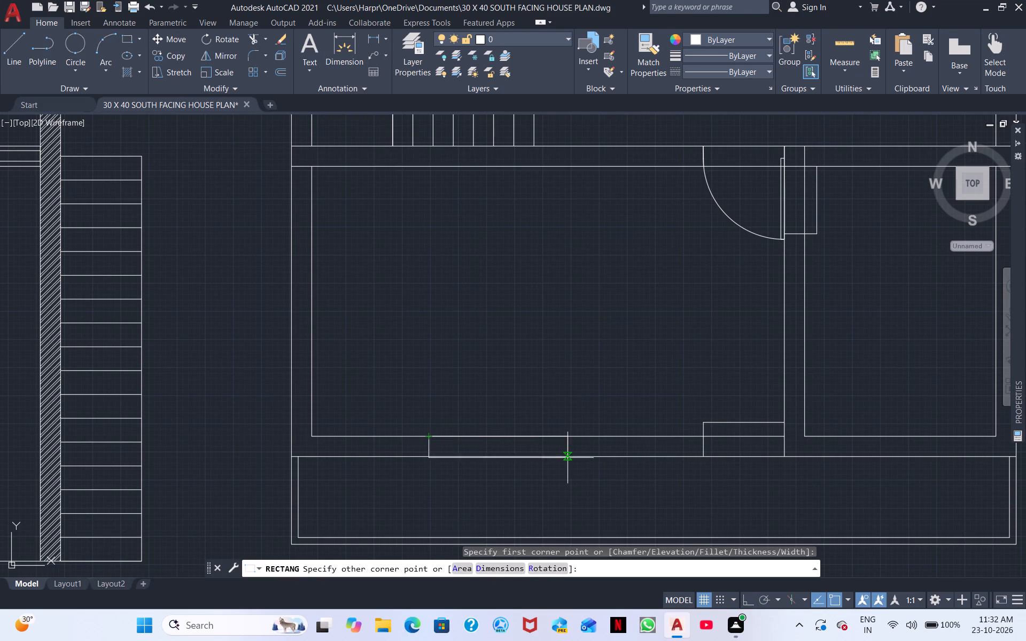
{"action": "left_click", "coordinate": [605, 457]}
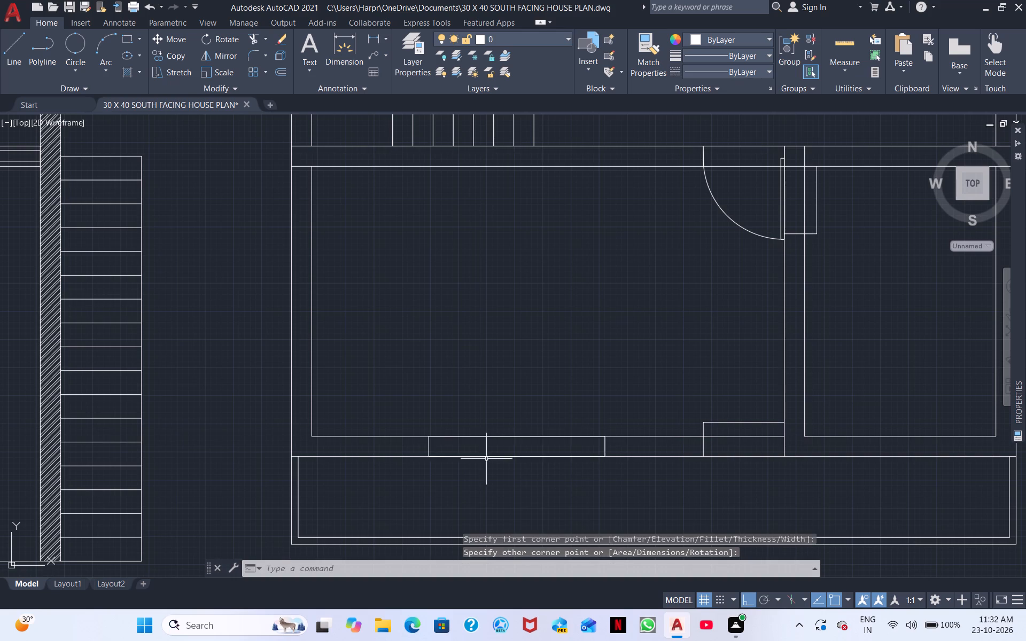
Draw jamb lines across the south wall along the west and east ends of the window rectangle.
{"action": "left_click", "coordinate": [8, 54]}
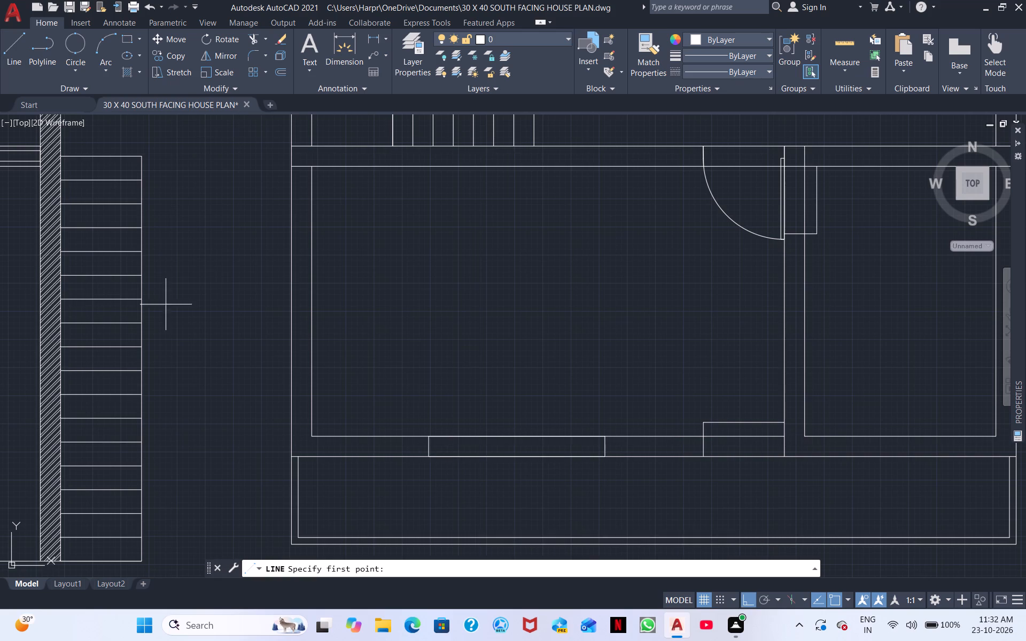
{"action": "scroll", "coordinate": [409, 427], "scroll_direction": "up", "scroll_amount": 2}
{"action": "left_click", "coordinate": [460, 452]}
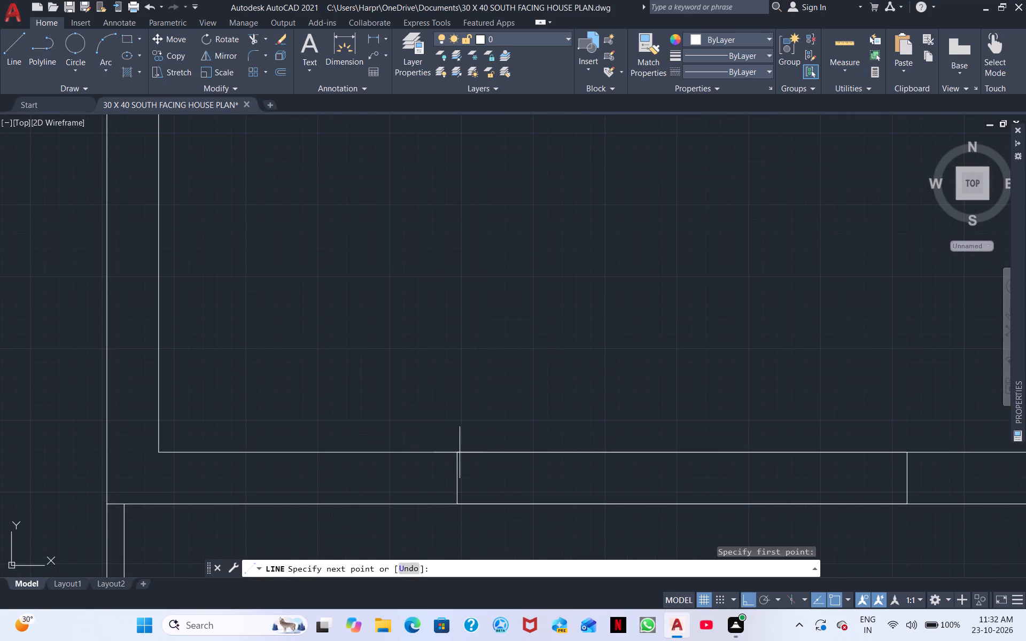
{"action": "left_click", "coordinate": [458, 509]}
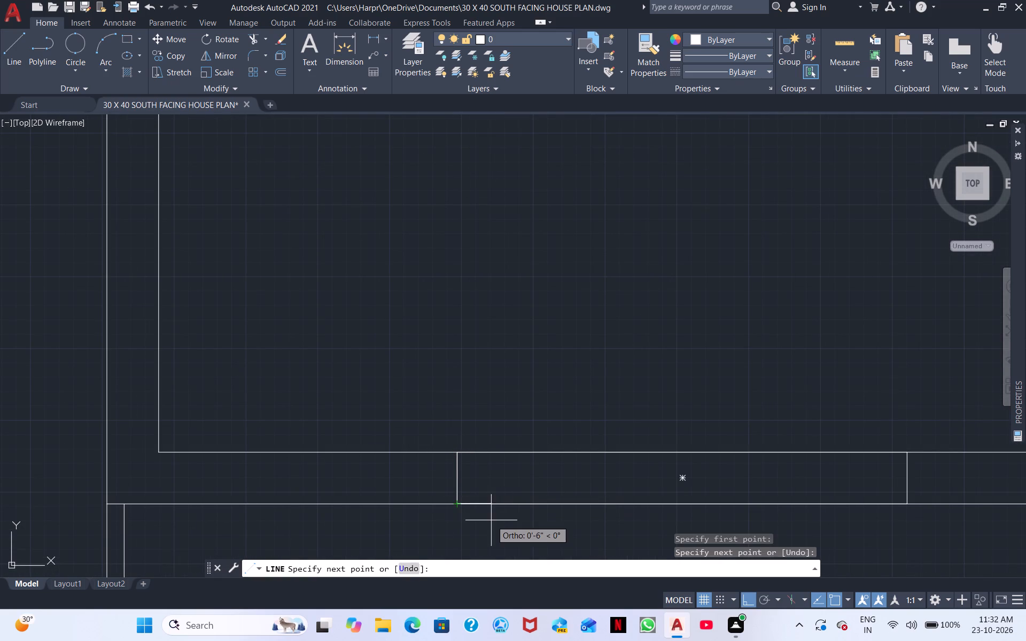
{"action": "key", "text": "Escape"}
{"action": "key", "text": "space"}
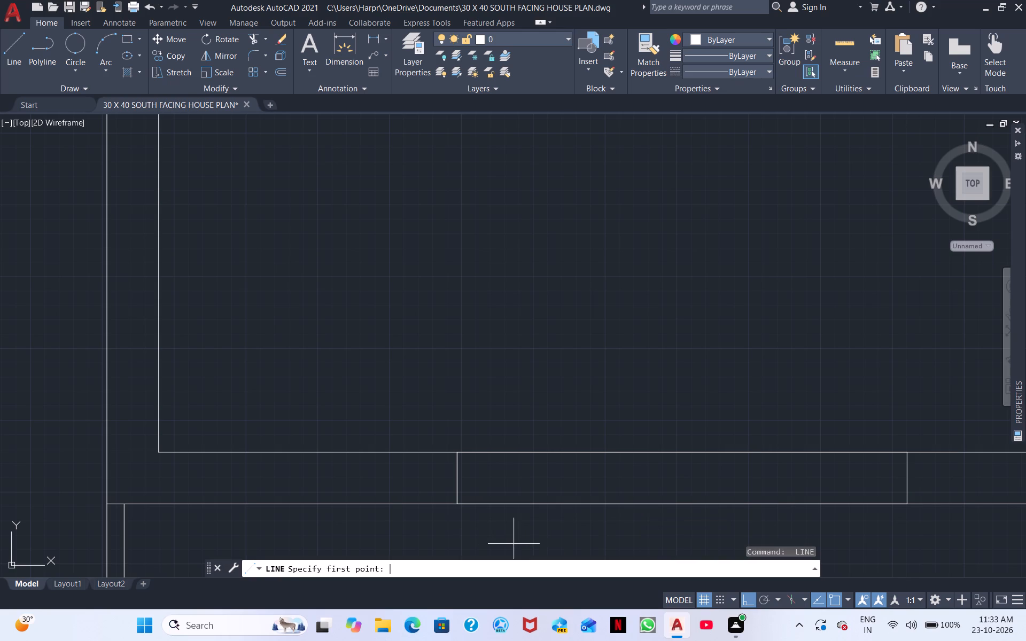
{"action": "middle_click_drag", "start_coordinate": [519, 543], "coordinate": [87, 413]}
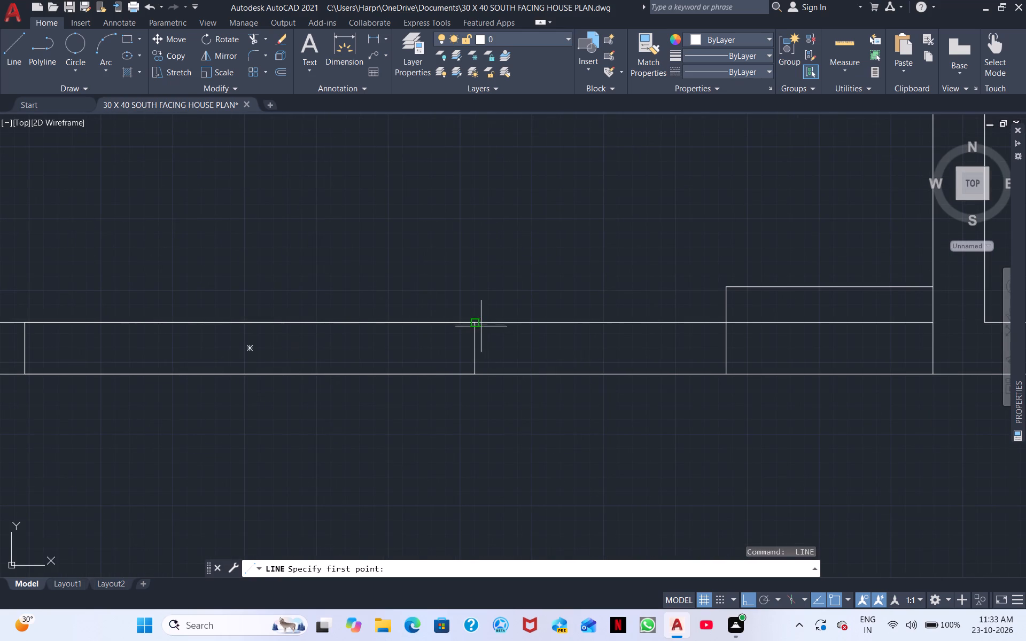
{"action": "left_click", "coordinate": [479, 325]}
{"action": "left_click", "coordinate": [477, 377]}
{"action": "key", "text": "space"}
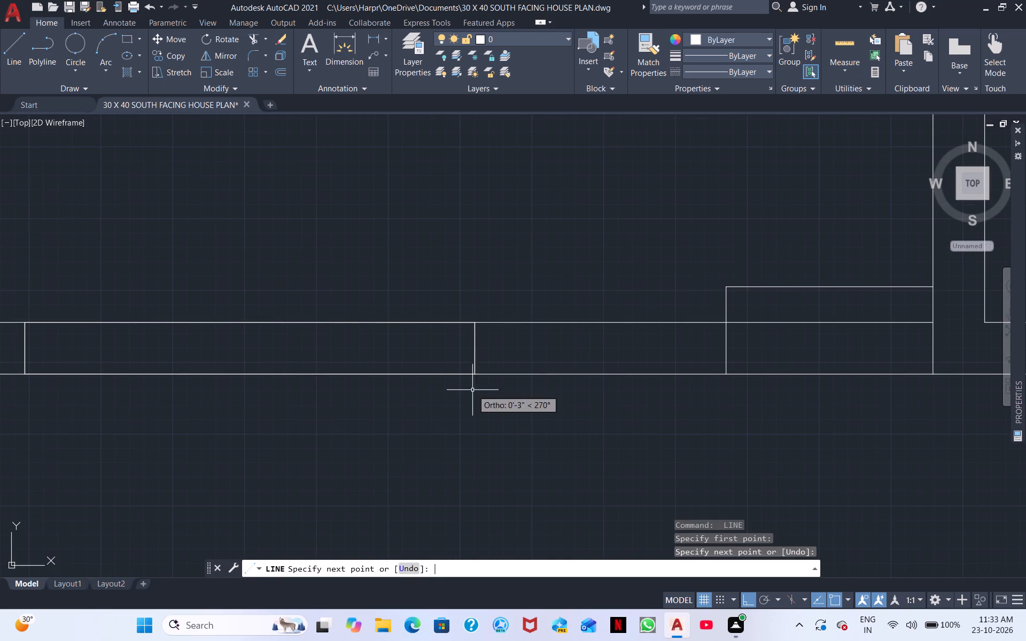
Move the window rectangle straight north, out of the south wall and into the room.
{"action": "left_click", "coordinate": [349, 375]}
{"action": "scroll", "coordinate": [334, 356], "scroll_direction": "down", "scroll_amount": 2}
{"action": "middle_click_drag", "start_coordinate": [335, 356], "coordinate": [488, 393]}
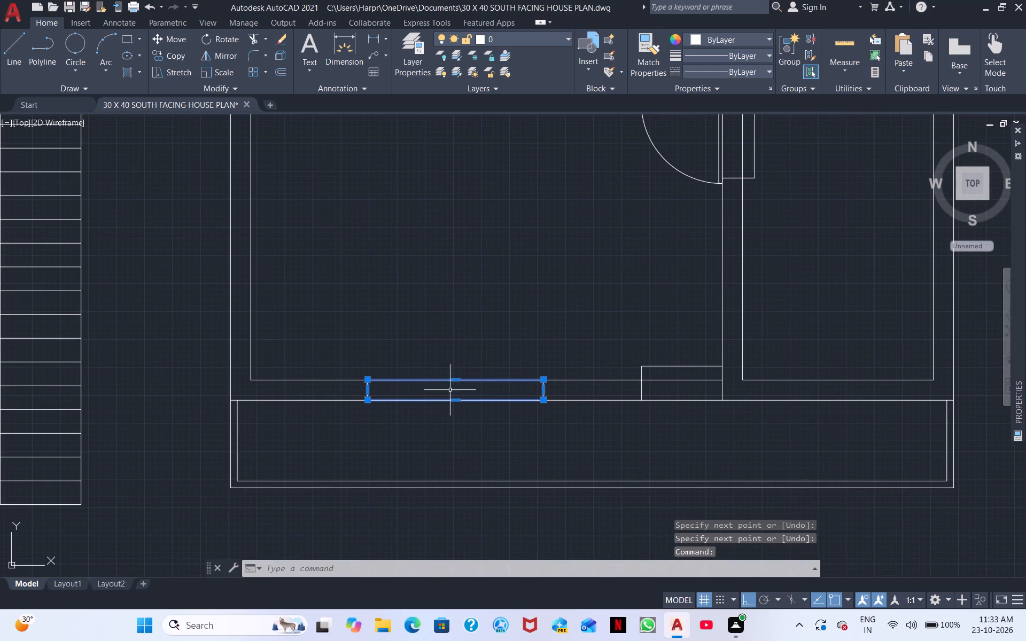
{"action": "right_click", "coordinate": [437, 387]}
{"action": "left_click", "coordinate": [454, 160]}
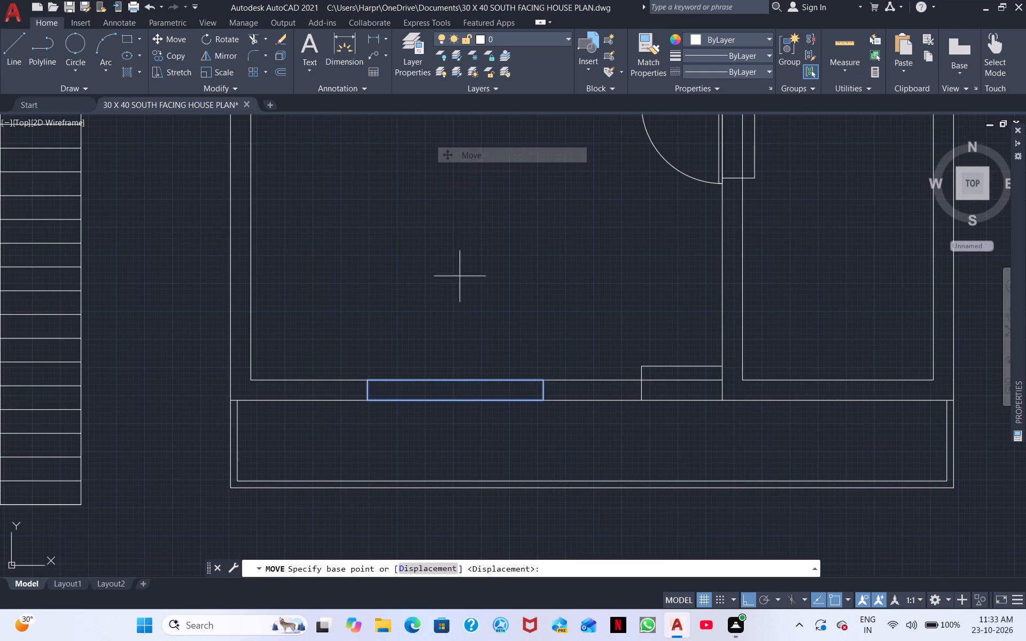
{"action": "left_click", "coordinate": [455, 390]}
{"action": "left_click", "coordinate": [450, 350]}
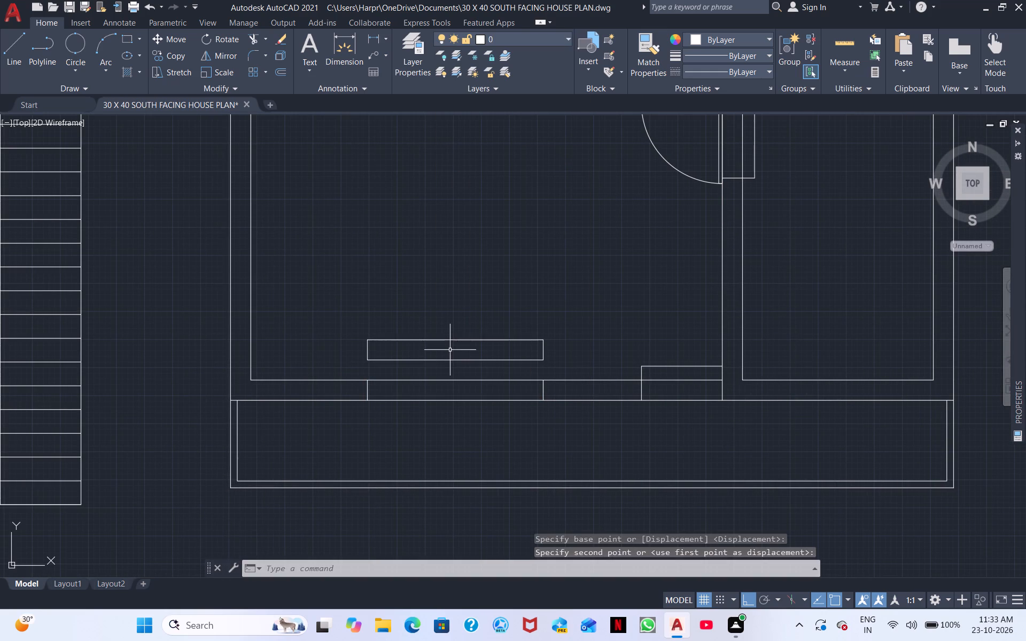
Trim the south wall lines across the window and door openings, and the door jamb's overhang north of the wall.
{"action": "left_click", "coordinate": [252, 42]}
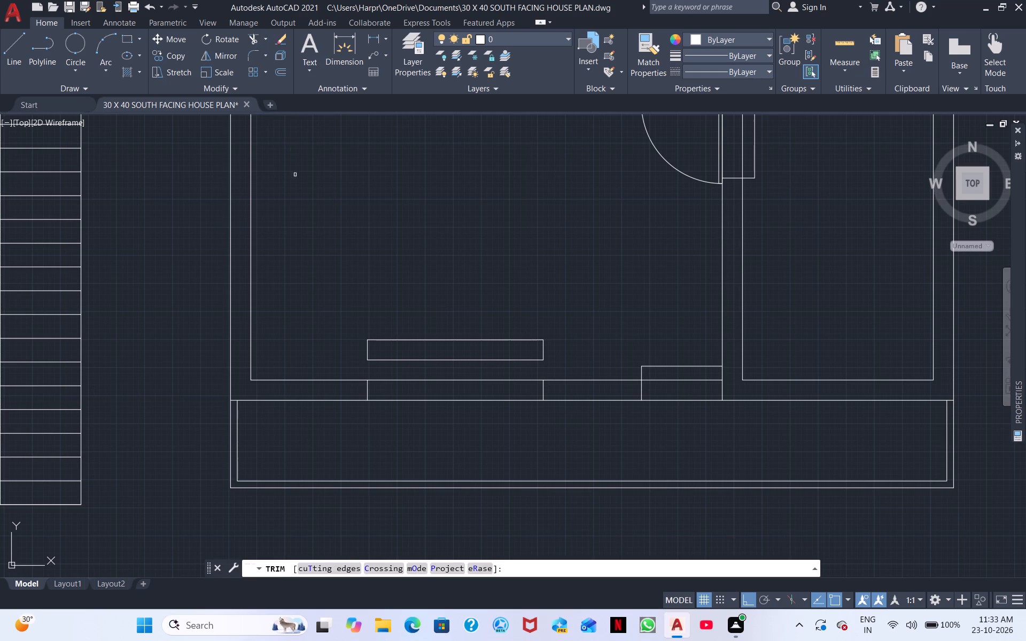
{"action": "left_click", "coordinate": [396, 380]}
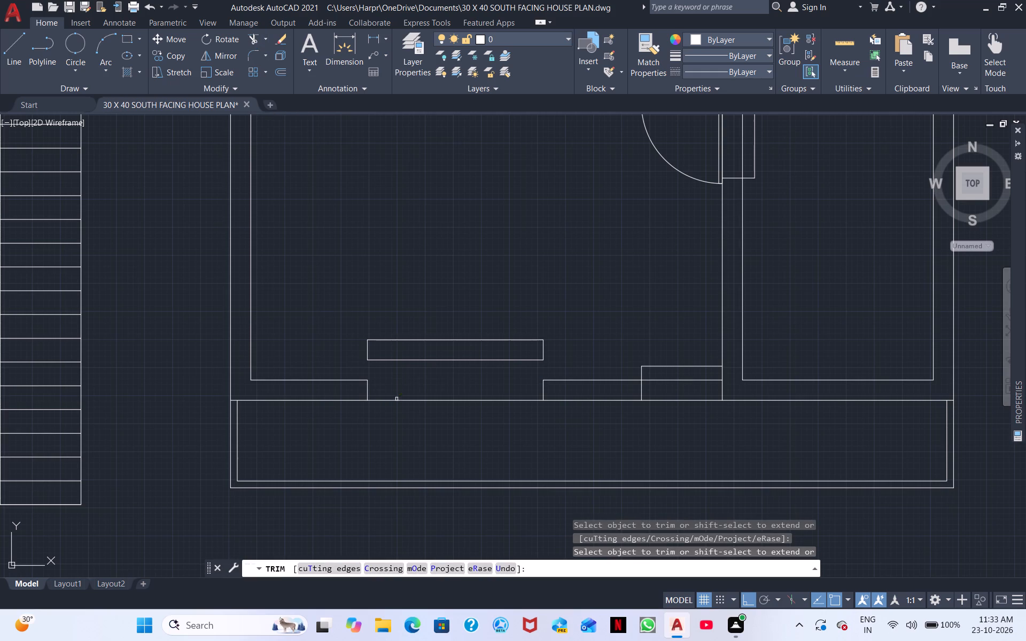
{"action": "left_click", "coordinate": [397, 399]}
{"action": "left_click_drag", "start_coordinate": [682, 364], "coordinate": [690, 408]}
{"action": "left_click", "coordinate": [690, 405]}
{"action": "left_click_drag", "start_coordinate": [690, 395], "coordinate": [690, 376]}
{"action": "left_click", "coordinate": [689, 378]}
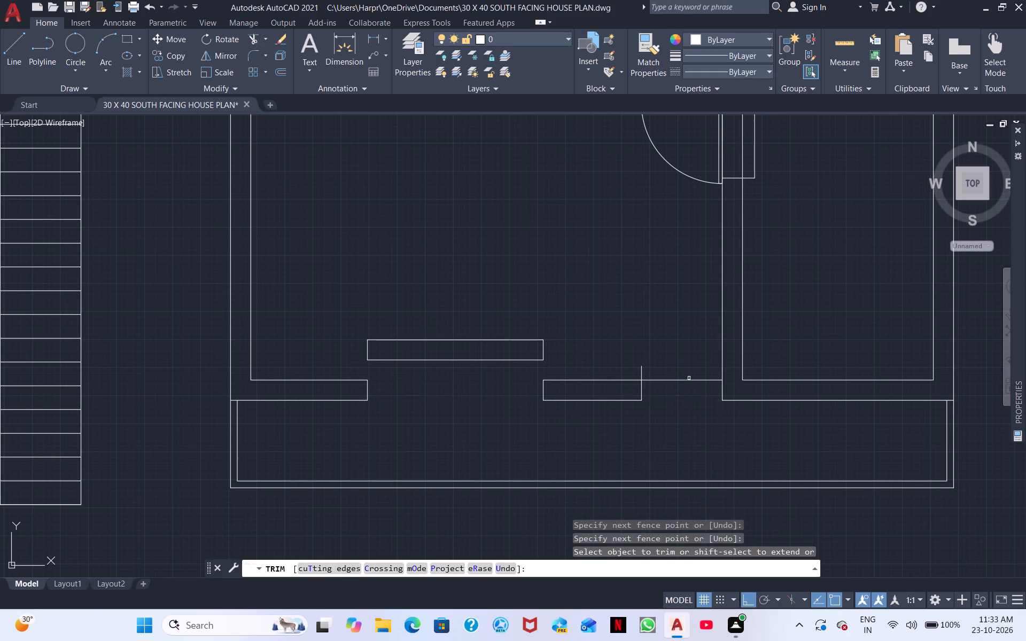
{"action": "left_click", "coordinate": [643, 373]}
Trim the wall south of the staircase at the door, the partition's east line at its opening, and the excess jamb lines.
{"action": "middle_click_drag", "start_coordinate": [657, 314], "coordinate": [542, 489]}
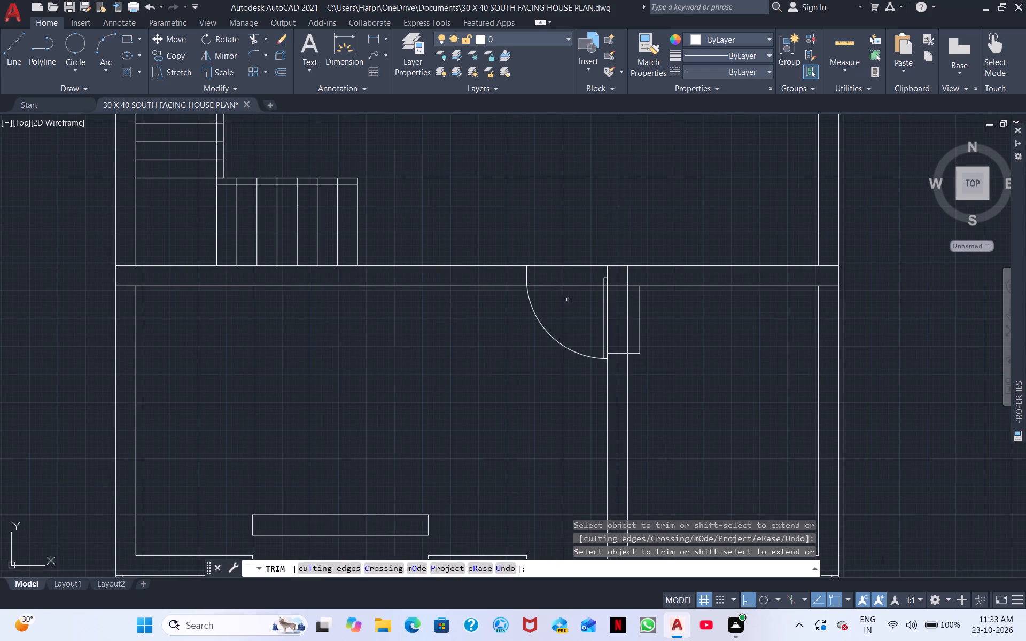
{"action": "left_click_drag", "start_coordinate": [561, 253], "coordinate": [561, 299]}
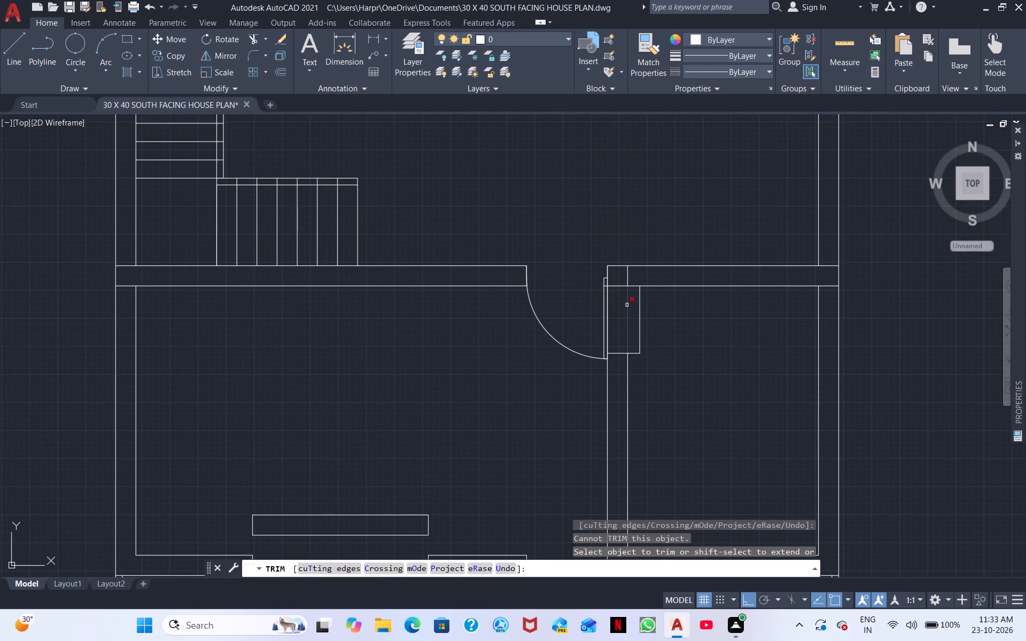
{"action": "double_click", "coordinate": [627, 304]}
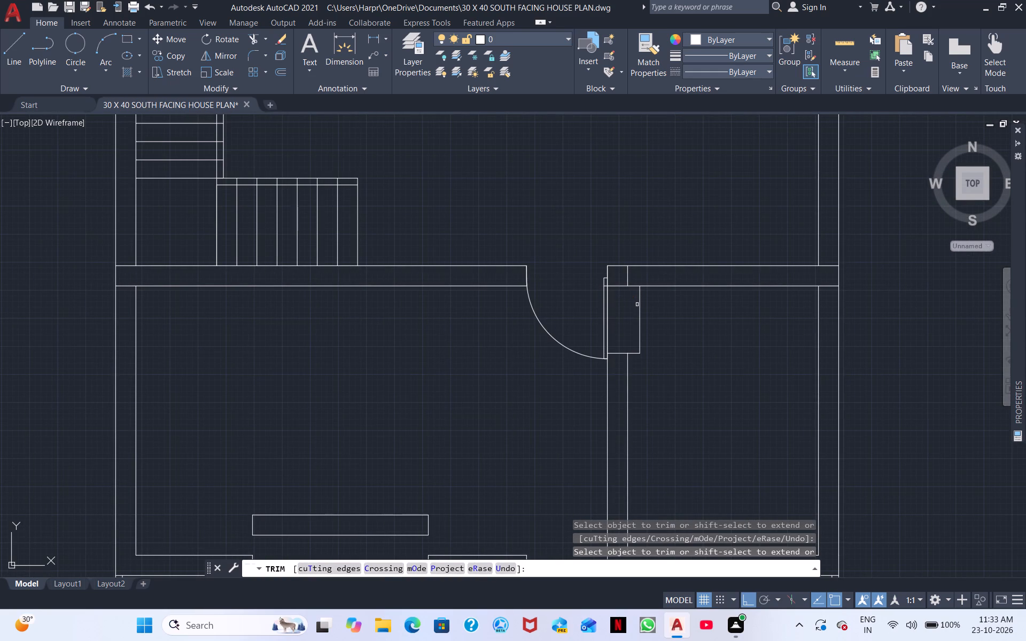
{"action": "left_click", "coordinate": [638, 304]}
{"action": "left_click_drag", "start_coordinate": [631, 349], "coordinate": [634, 359]}
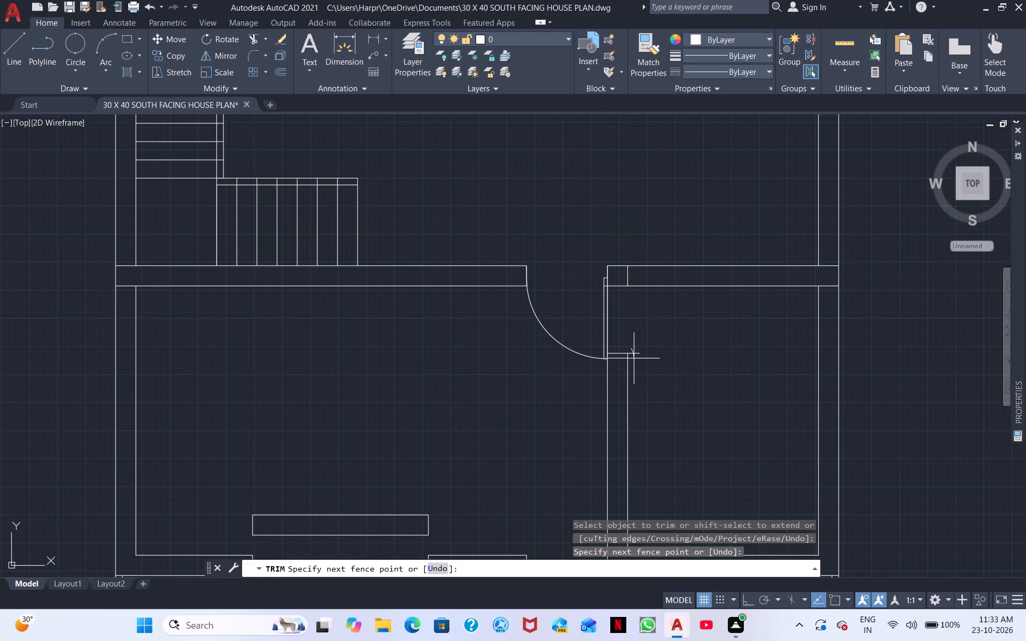
{"action": "left_click_drag", "start_coordinate": [634, 359], "coordinate": [636, 366]}
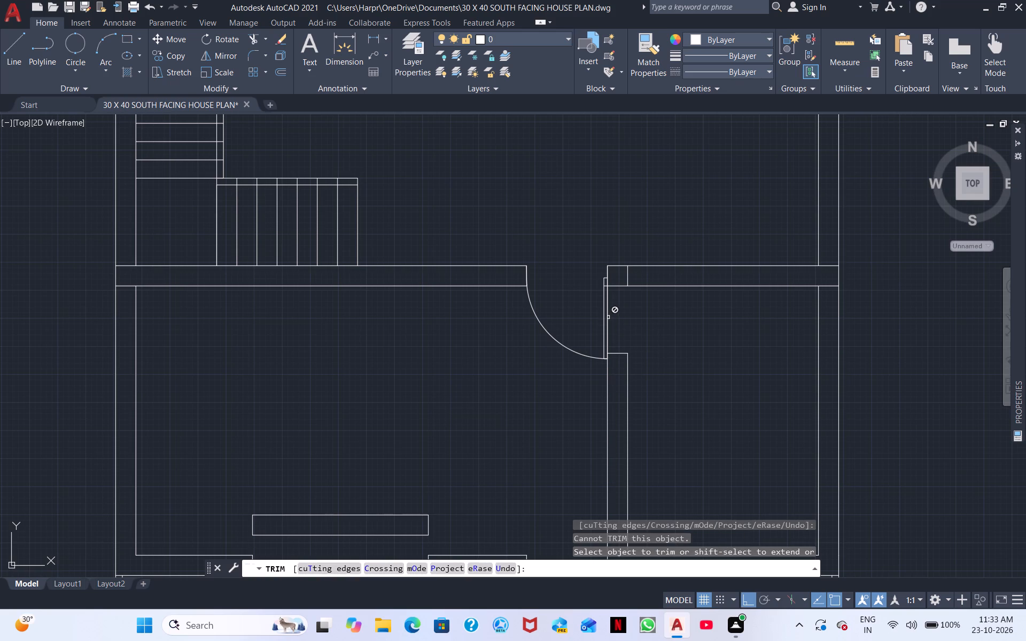
{"action": "left_click", "coordinate": [608, 317]}
{"action": "right_click", "coordinate": [433, 439]}
{"action": "left_click", "coordinate": [491, 253]}
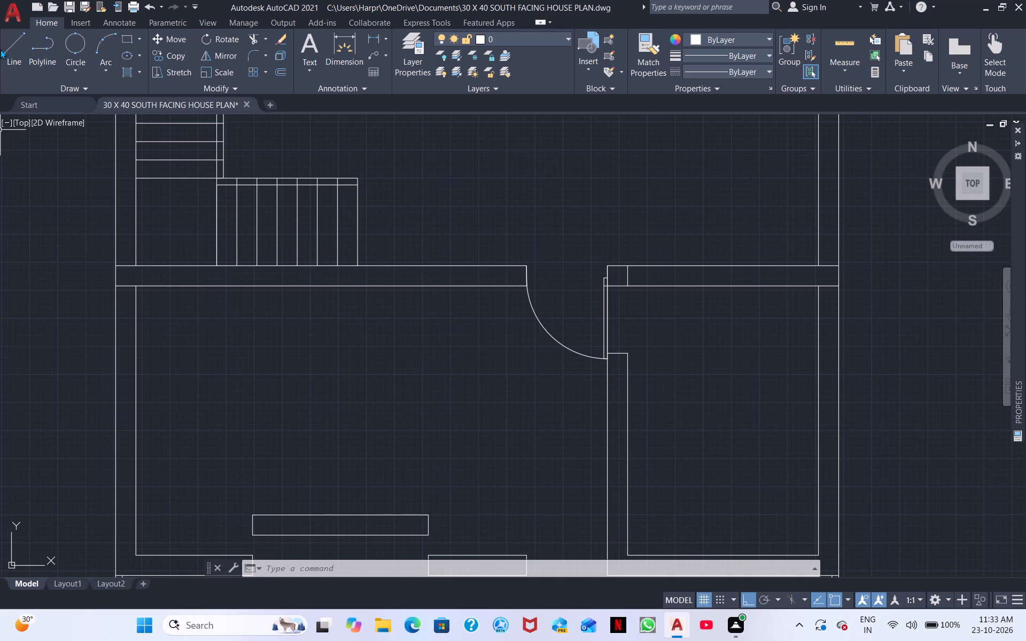
Draw a narrower full-length rectangle inside the window rectangle for the window frame.
{"action": "left_click", "coordinate": [123, 40]}
{"action": "scroll", "coordinate": [301, 357], "scroll_direction": "up", "scroll_amount": 1}
{"action": "middle_click_drag", "start_coordinate": [297, 410], "coordinate": [243, 187]}
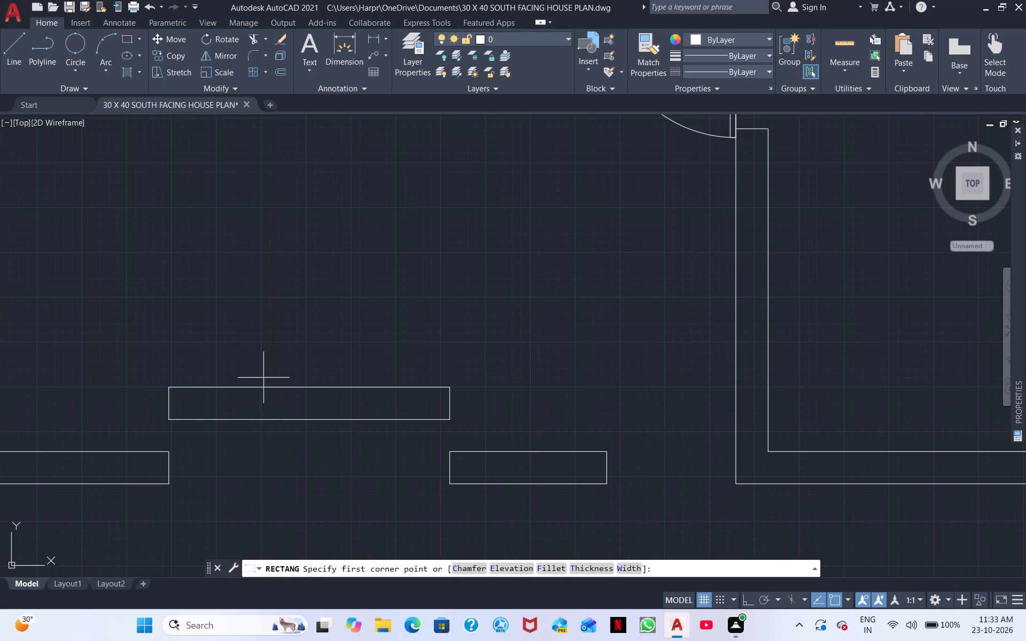
{"action": "middle_click_drag", "start_coordinate": [185, 463], "coordinate": [363, 416]}
{"action": "scroll", "coordinate": [345, 357], "scroll_direction": "up", "scroll_amount": 2}
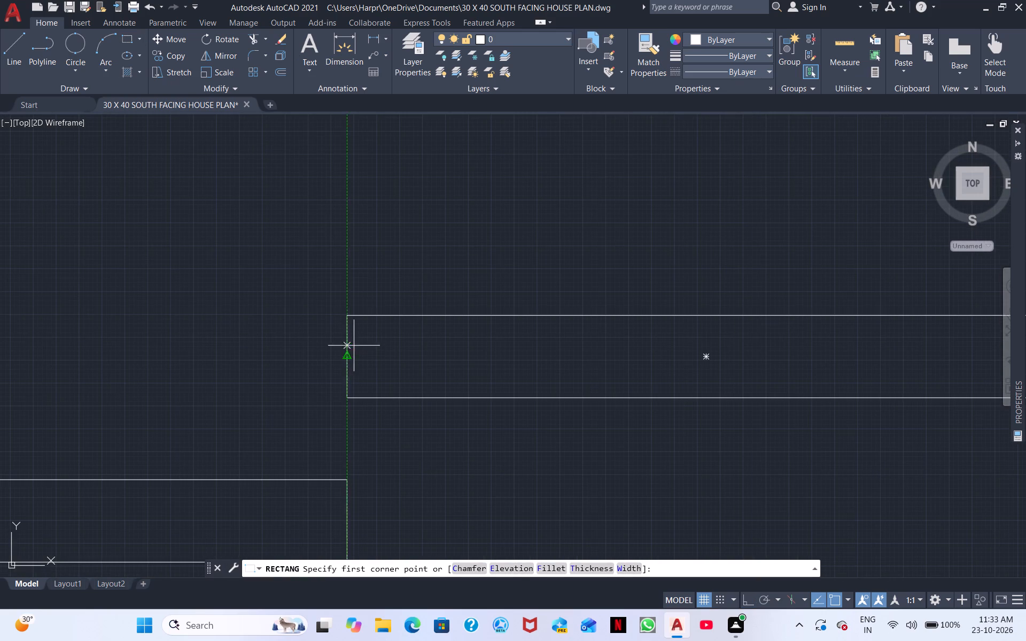
{"action": "left_click", "coordinate": [348, 337]}
{"action": "middle_click_drag", "start_coordinate": [487, 361], "coordinate": [74, 318]}
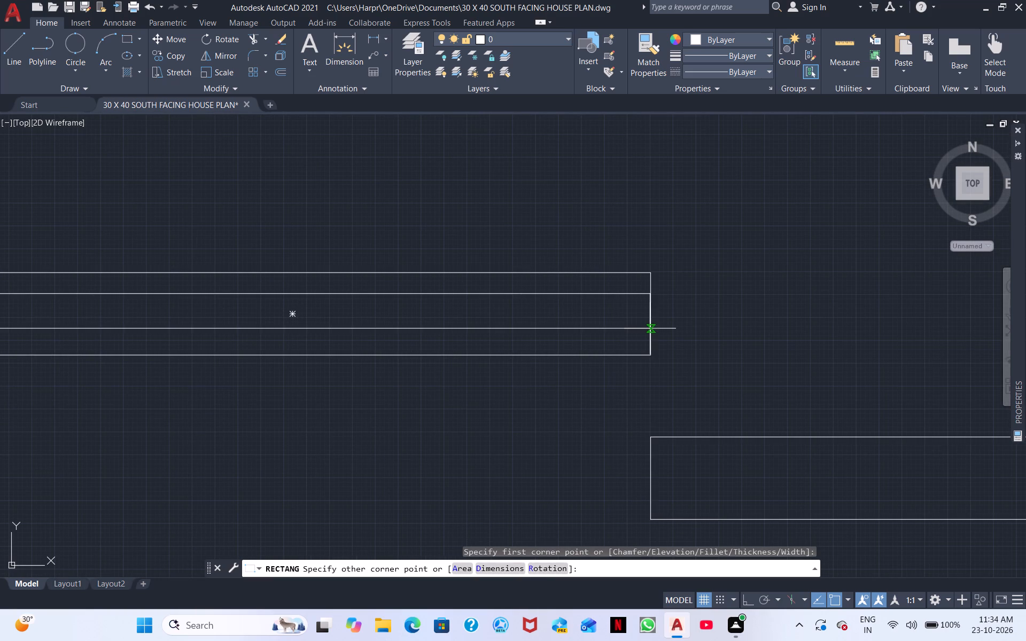
{"action": "left_click", "coordinate": [650, 330]}
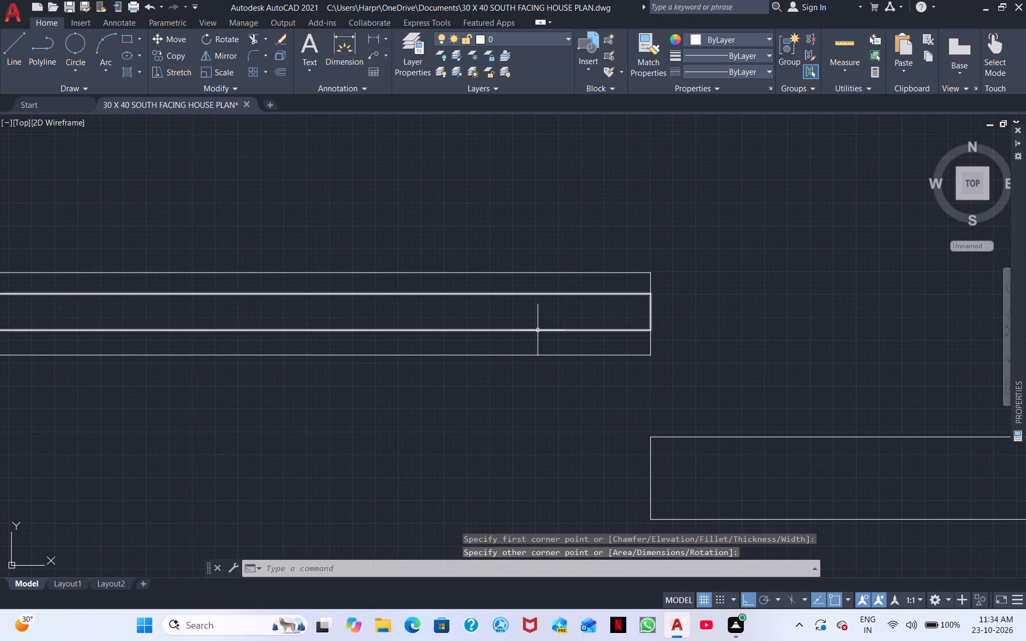
Move both window rectangles south into the wall opening, aligning their southwest corner with the west jamb's outer corner.
{"action": "scroll", "coordinate": [506, 355], "scroll_direction": "down", "scroll_amount": 1}
{"action": "scroll", "coordinate": [495, 415], "scroll_direction": "down", "scroll_amount": 1}
{"action": "middle_click_drag", "start_coordinate": [409, 409], "coordinate": [465, 405]}
{"action": "left_click", "coordinate": [465, 395]}
{"action": "left_click", "coordinate": [380, 317]}
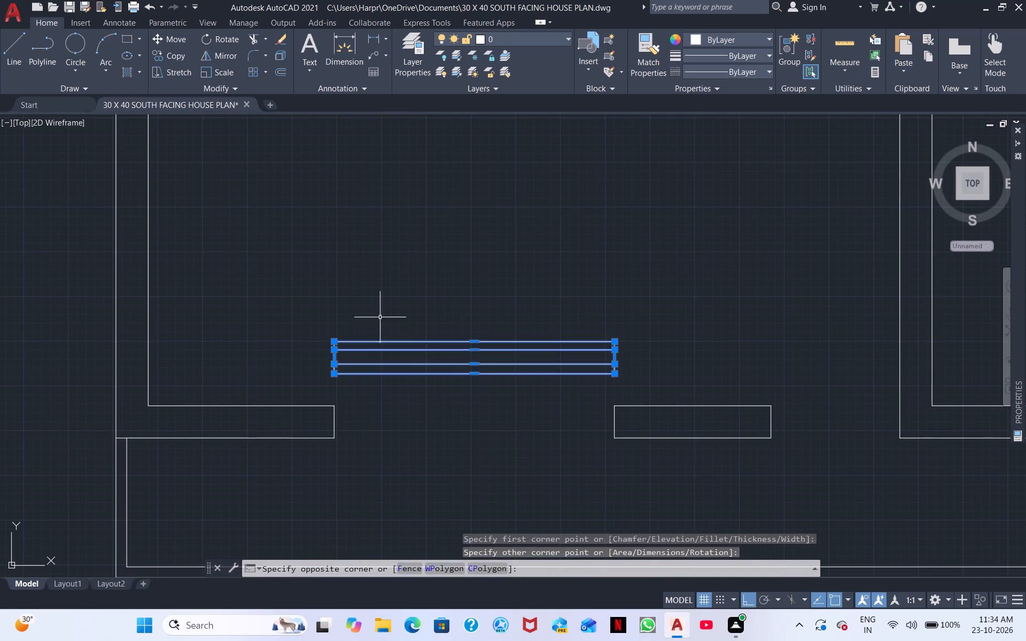
{"action": "right_click", "coordinate": [406, 467]}
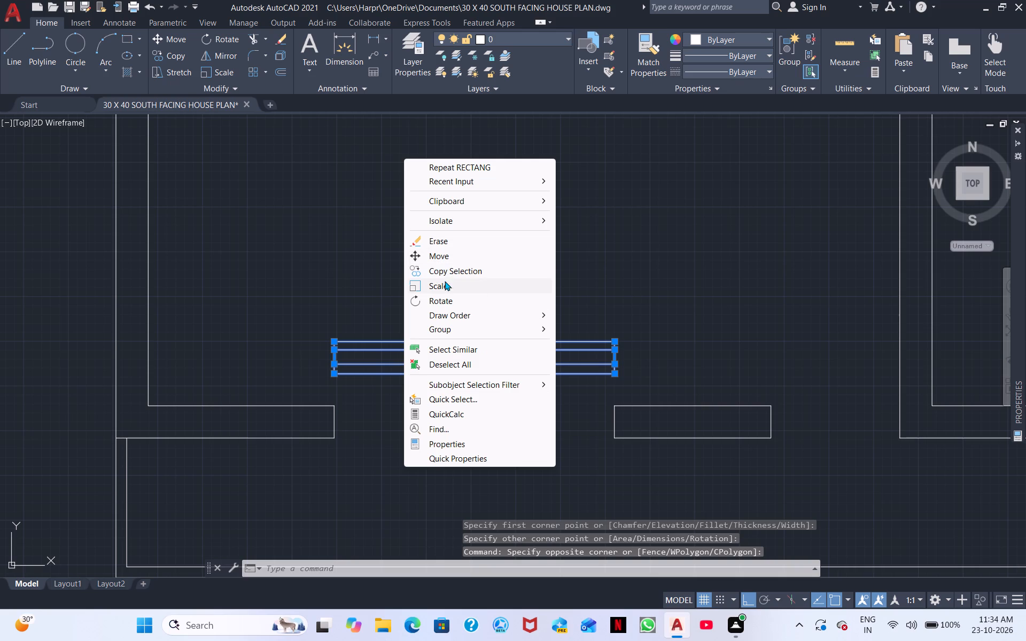
{"action": "left_click", "coordinate": [436, 256]}
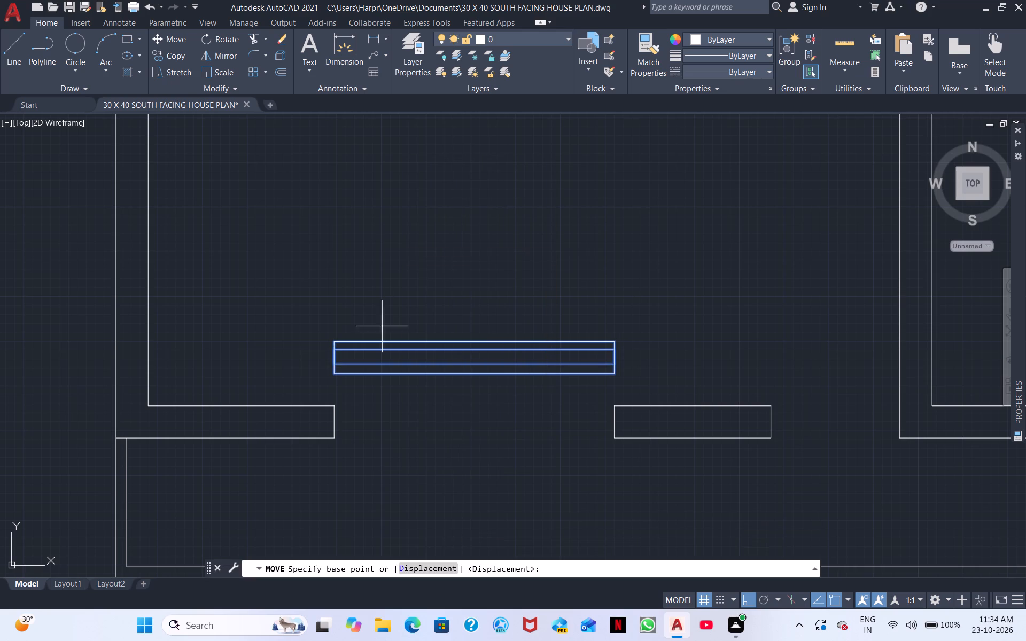
{"action": "left_click", "coordinate": [336, 373]}
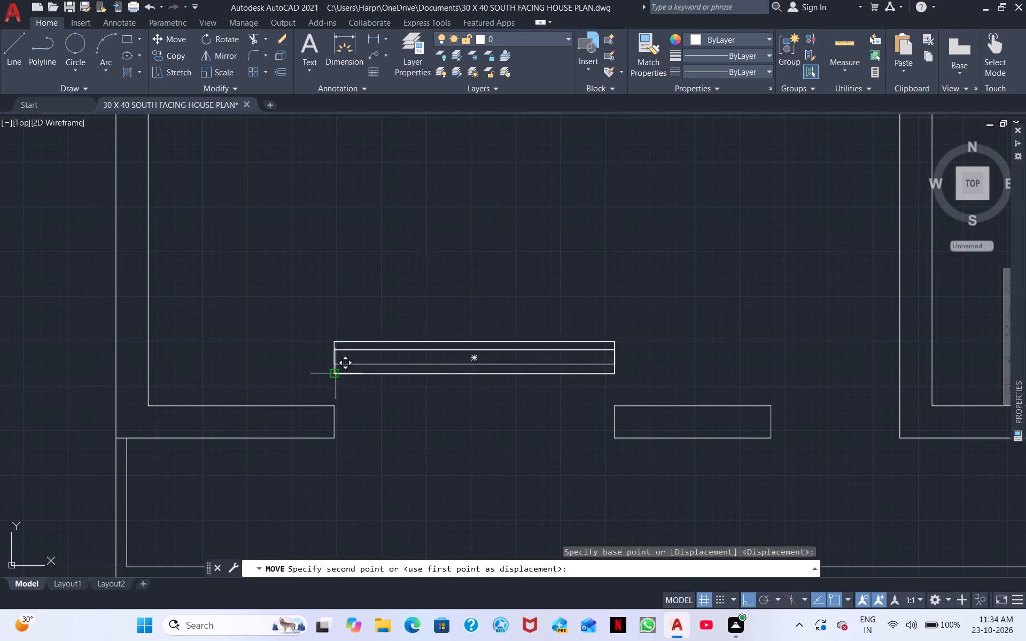
{"action": "left_click", "coordinate": [336, 436]}
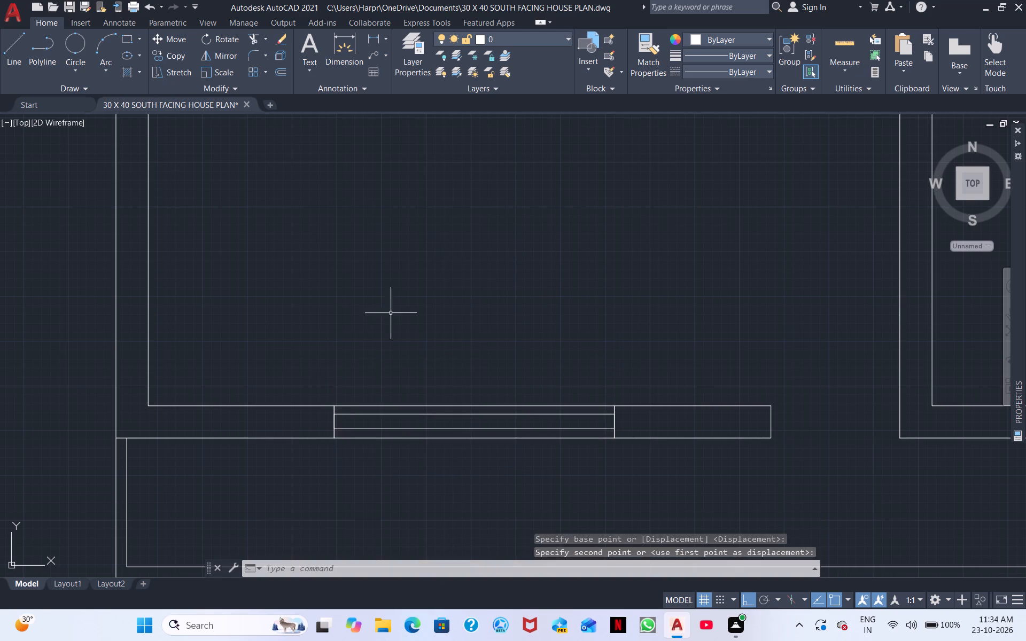
{"action": "scroll", "coordinate": [401, 298], "scroll_direction": "down", "scroll_amount": 2}
{"action": "middle_click_drag", "start_coordinate": [401, 286], "coordinate": [338, 358]}
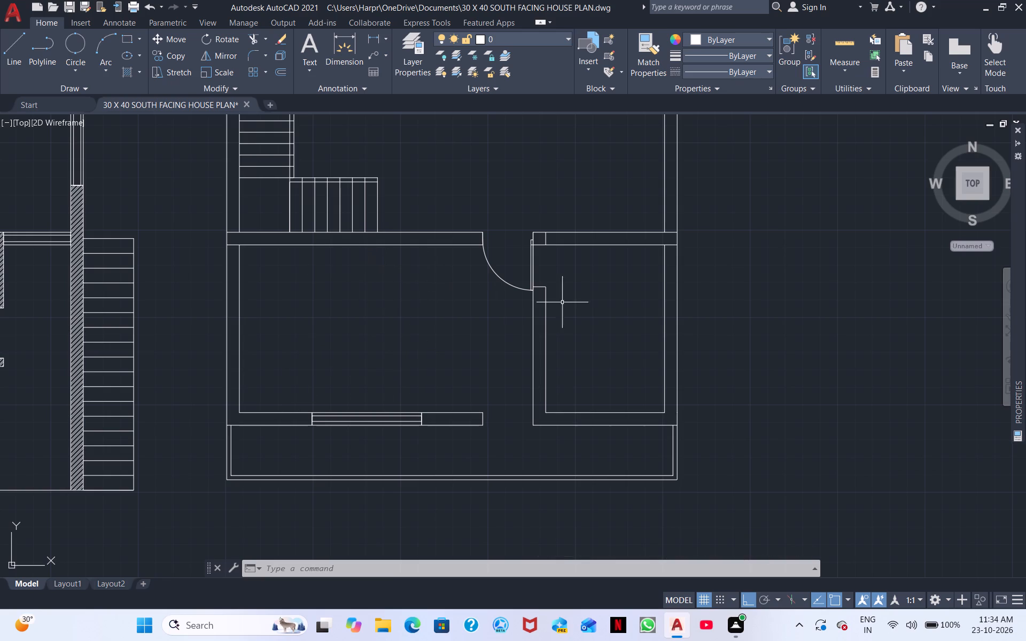
Extend the inner line of the east wall south to the outer line of the south wall.
{"action": "right_click", "coordinate": [596, 343]}
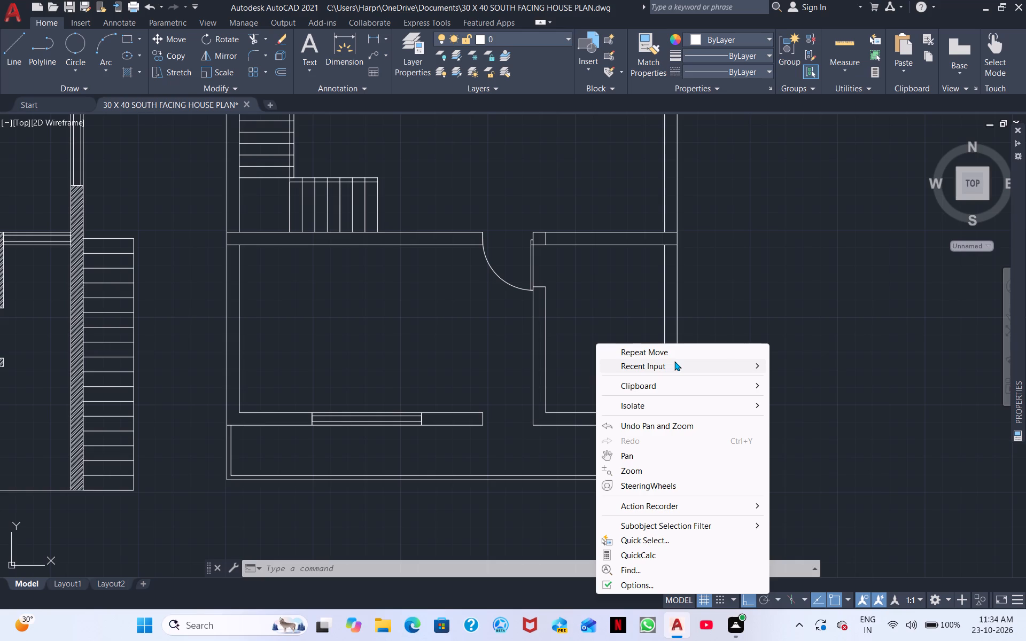
{"action": "left_click", "coordinate": [672, 364]}
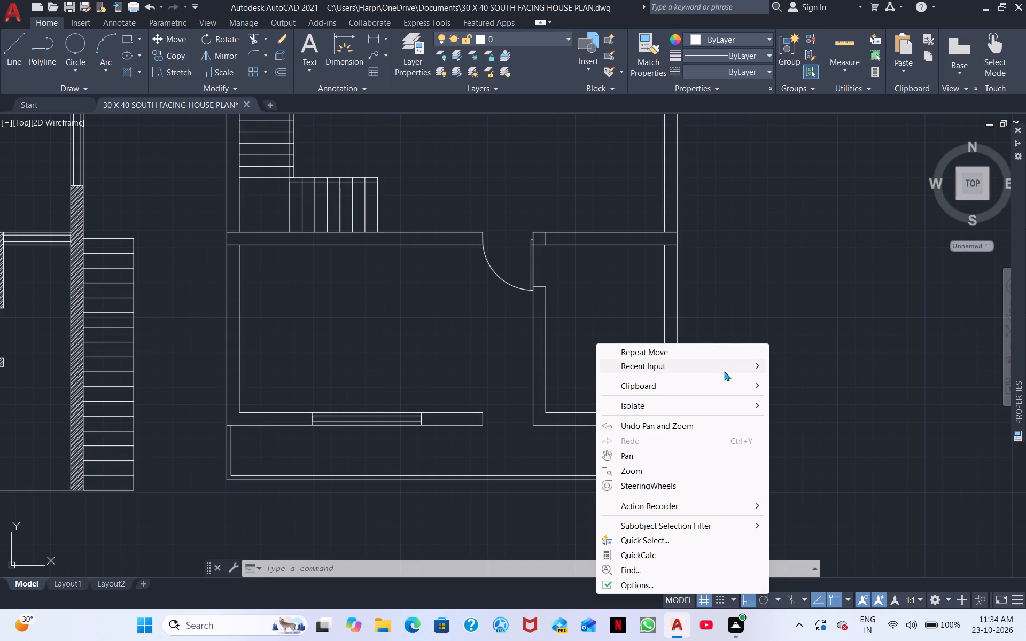
{"action": "left_click", "coordinate": [725, 370]}
{"action": "left_click", "coordinate": [802, 394]}
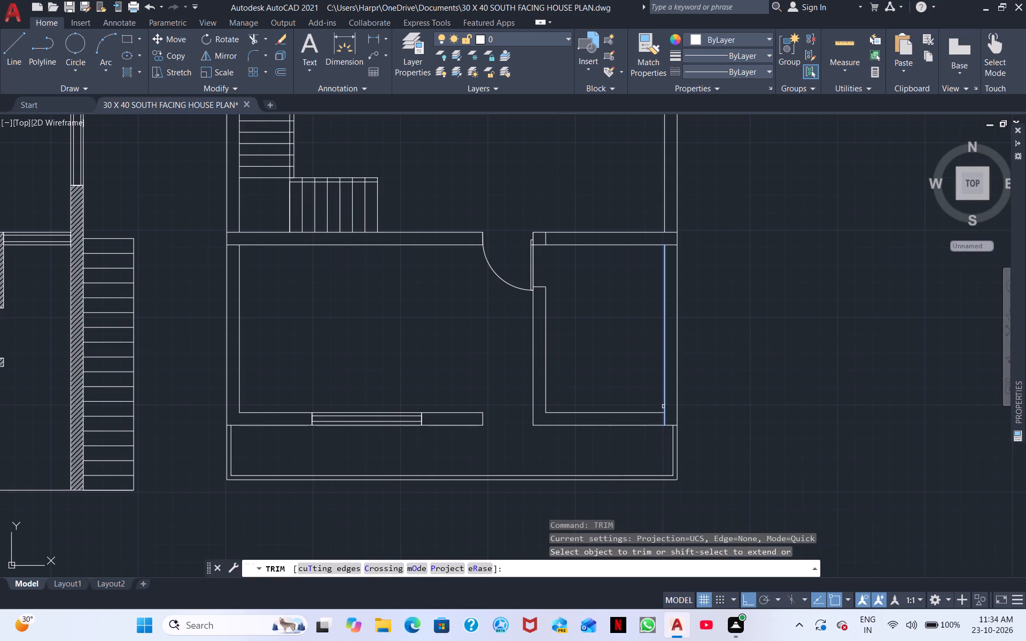
{"action": "left_click", "coordinate": [664, 405], "text": "shift"}
{"action": "right_click", "coordinate": [718, 408]}
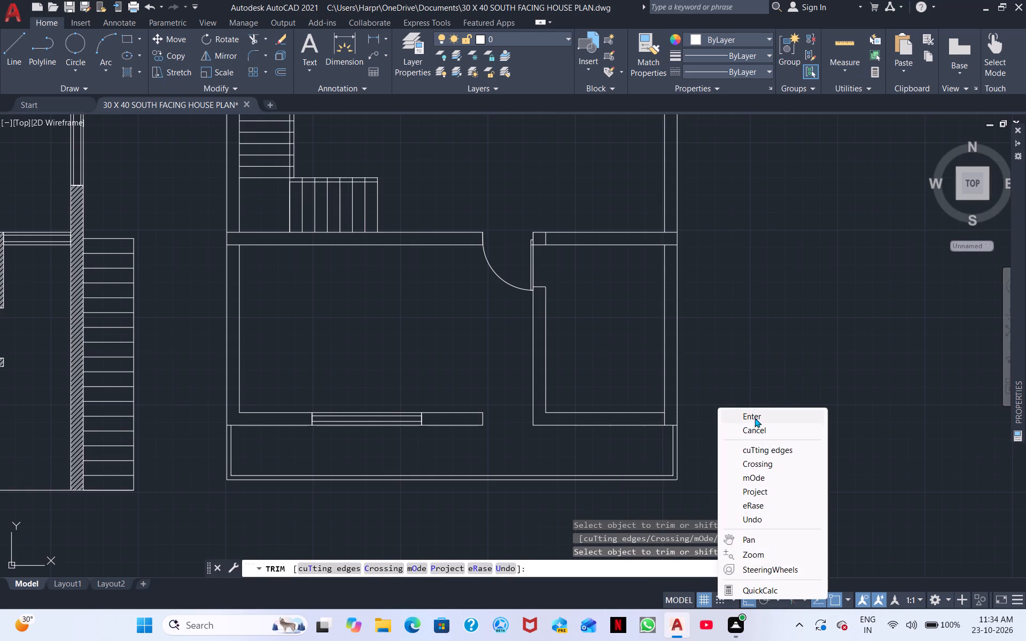
{"action": "left_click", "coordinate": [755, 418]}
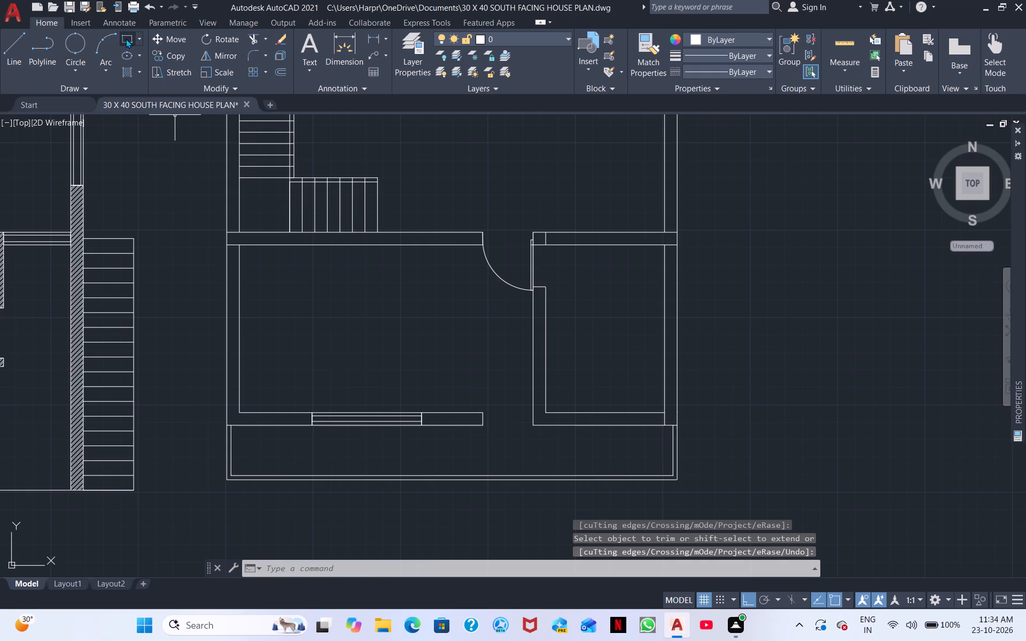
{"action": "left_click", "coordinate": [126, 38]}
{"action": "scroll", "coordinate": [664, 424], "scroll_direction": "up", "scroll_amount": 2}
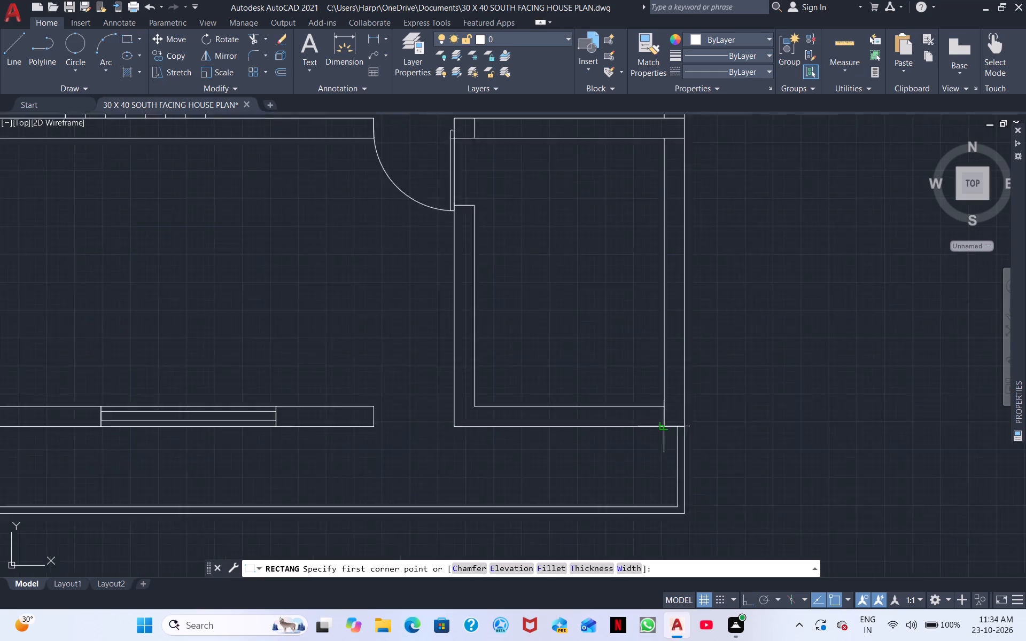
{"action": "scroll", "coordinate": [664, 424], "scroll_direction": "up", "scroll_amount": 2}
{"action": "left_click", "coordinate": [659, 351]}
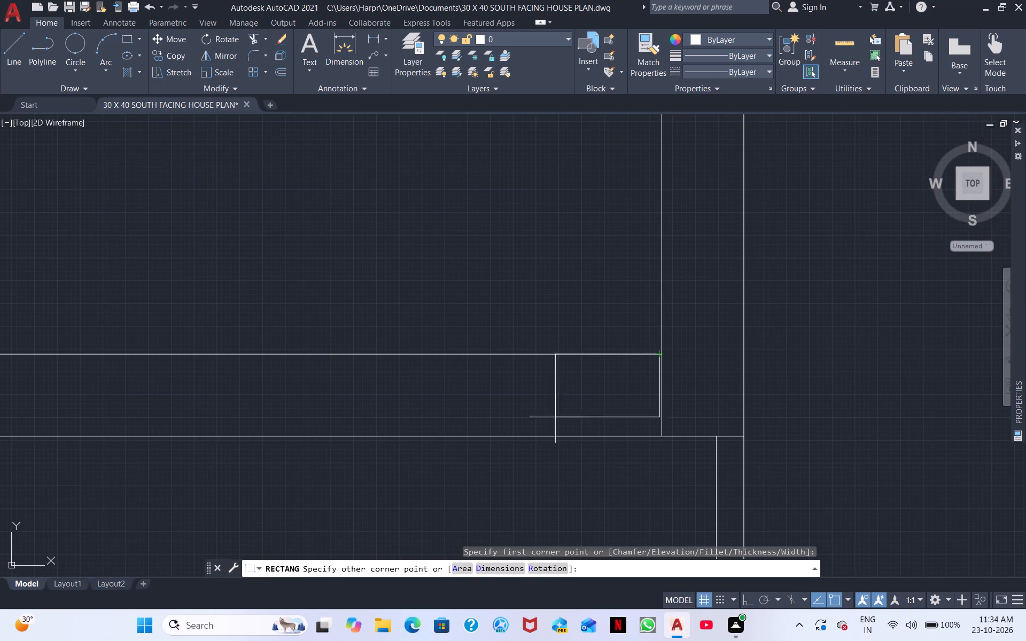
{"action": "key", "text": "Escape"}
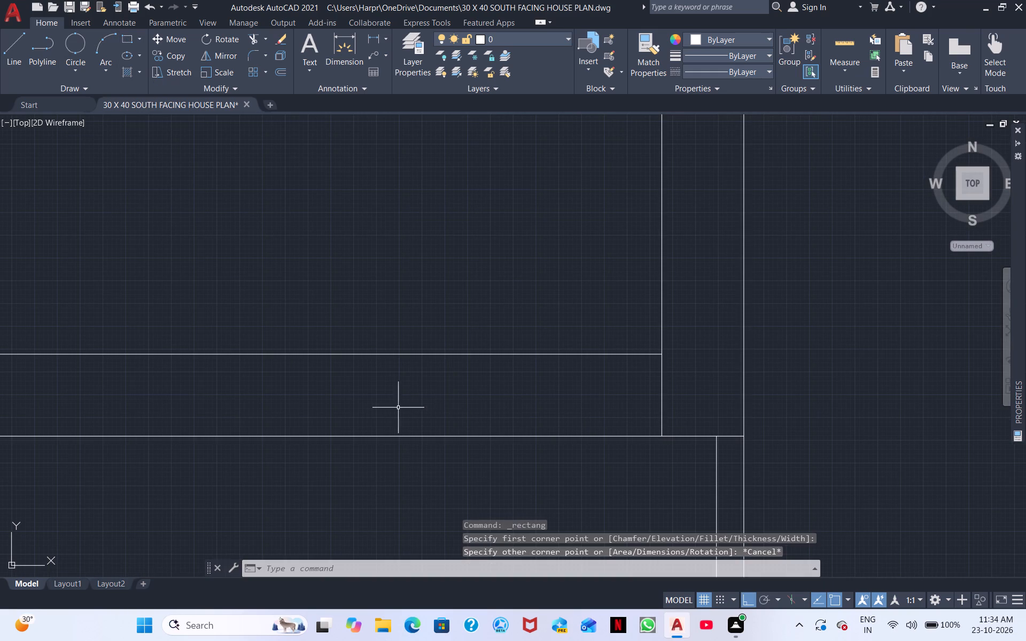
Draw a window rectangle across the southeast room's south wall, starting at the inner corner with the east wall and running west.
{"action": "right_click", "coordinate": [473, 431]}
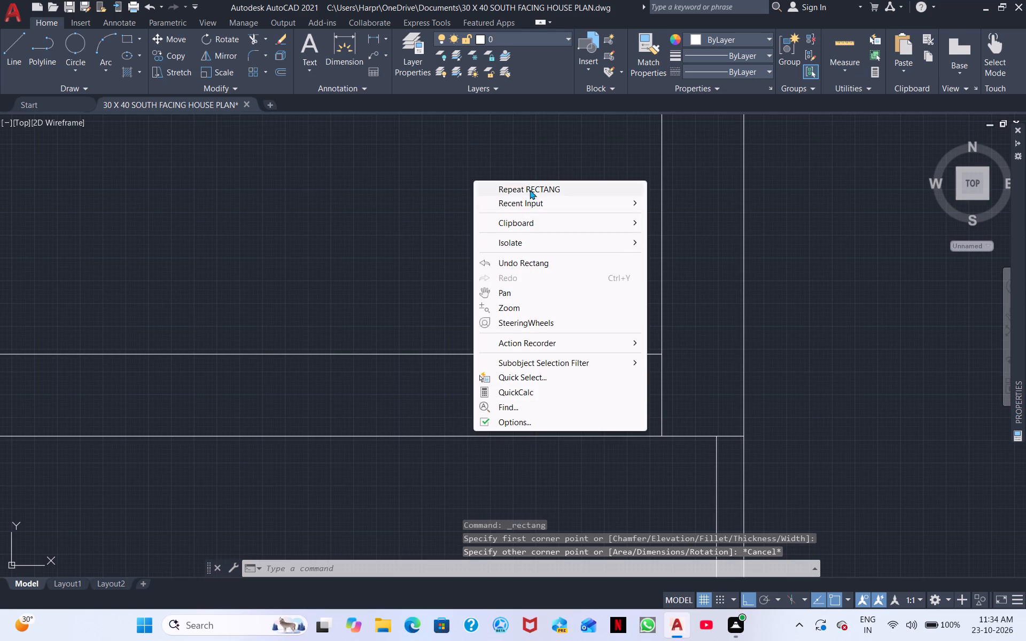
{"action": "left_click", "coordinate": [530, 186]}
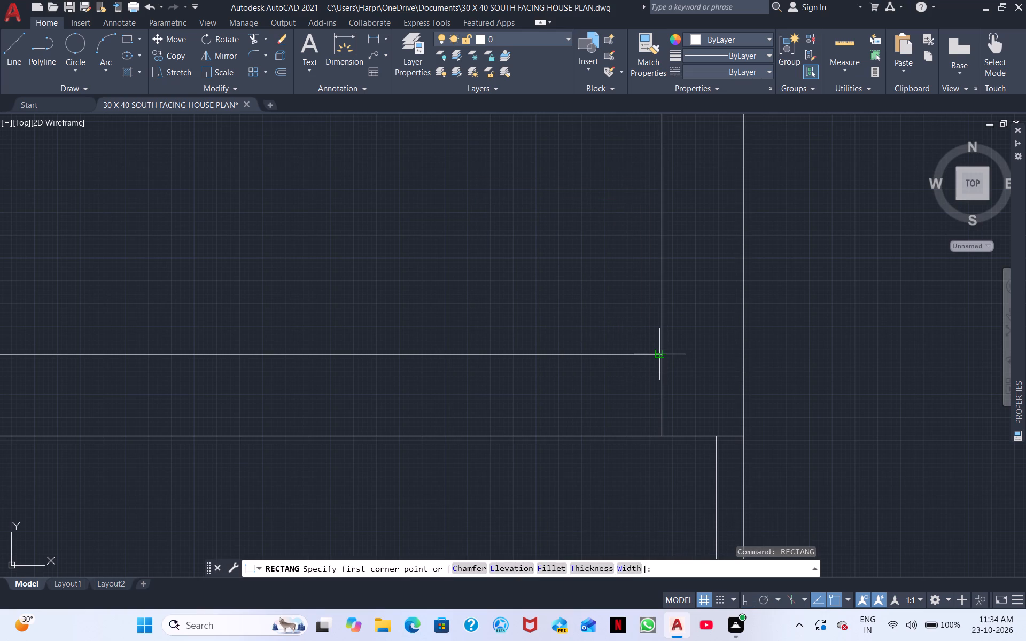
{"action": "left_click", "coordinate": [664, 352]}
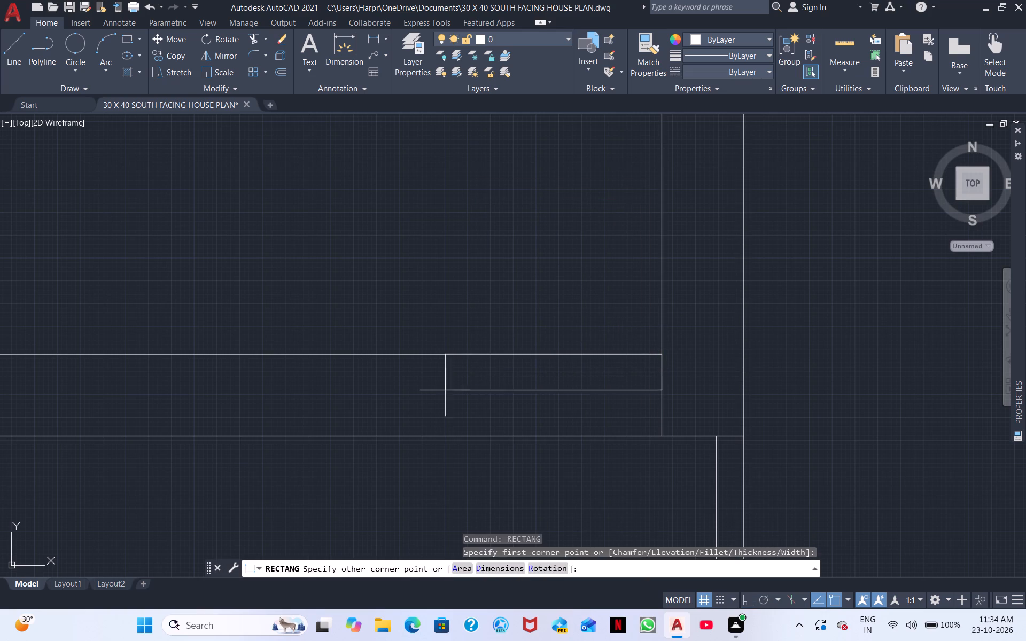
{"action": "scroll", "coordinate": [321, 435], "scroll_direction": "down", "scroll_amount": 3}
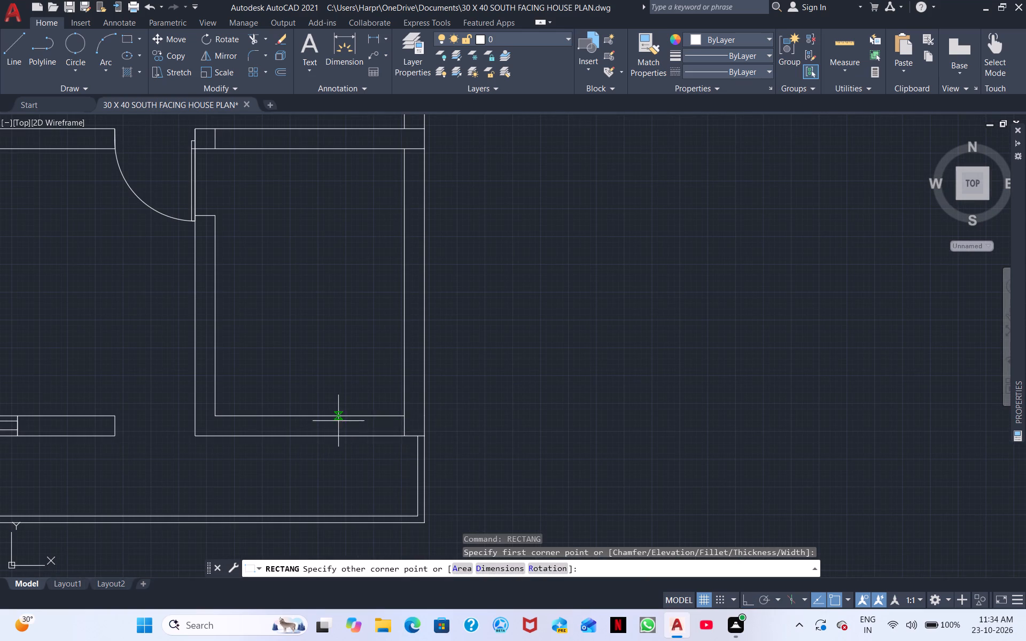
{"action": "left_click", "coordinate": [316, 436]}
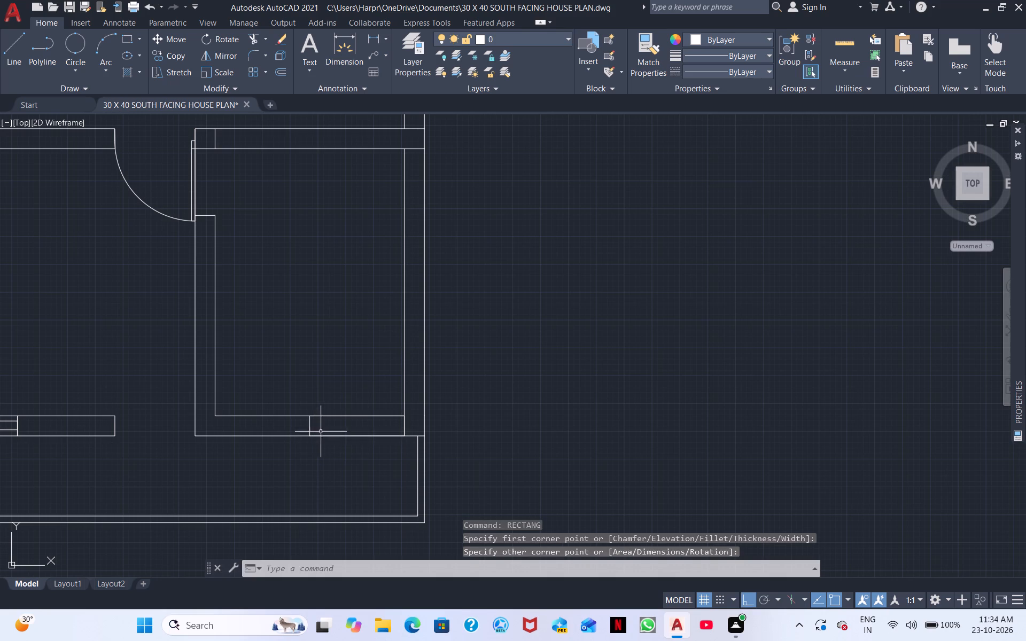
Draw a jamb line across the south wall along the west end of the new window rectangle.
{"action": "left_click", "coordinate": [13, 56]}
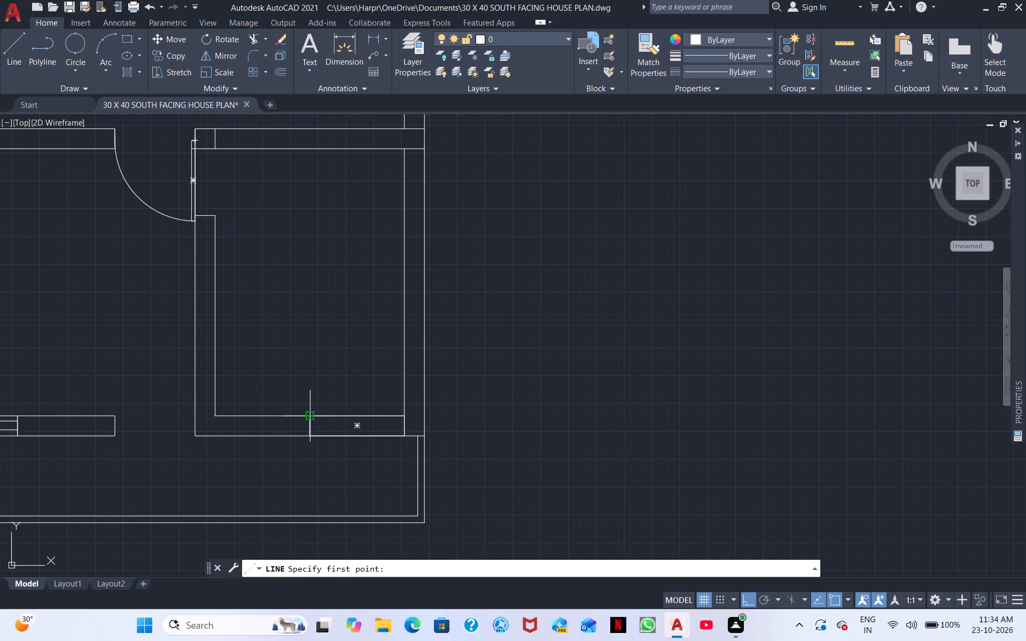
{"action": "left_click", "coordinate": [310, 416]}
{"action": "scroll", "coordinate": [312, 438], "scroll_direction": "up", "scroll_amount": 3}
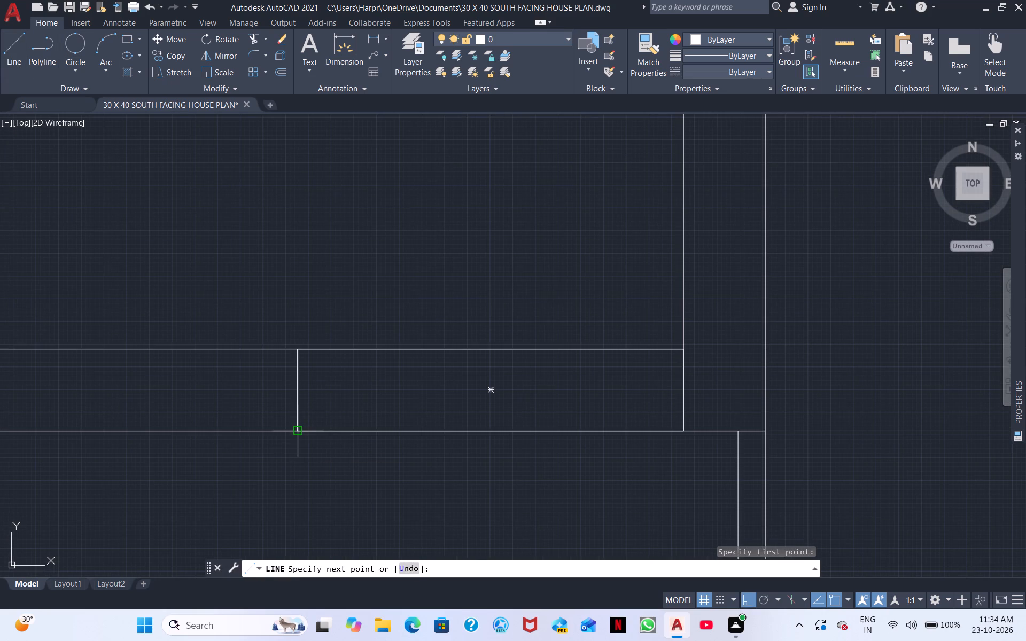
{"action": "left_click", "coordinate": [300, 431]}
{"action": "key", "text": "Escape"}
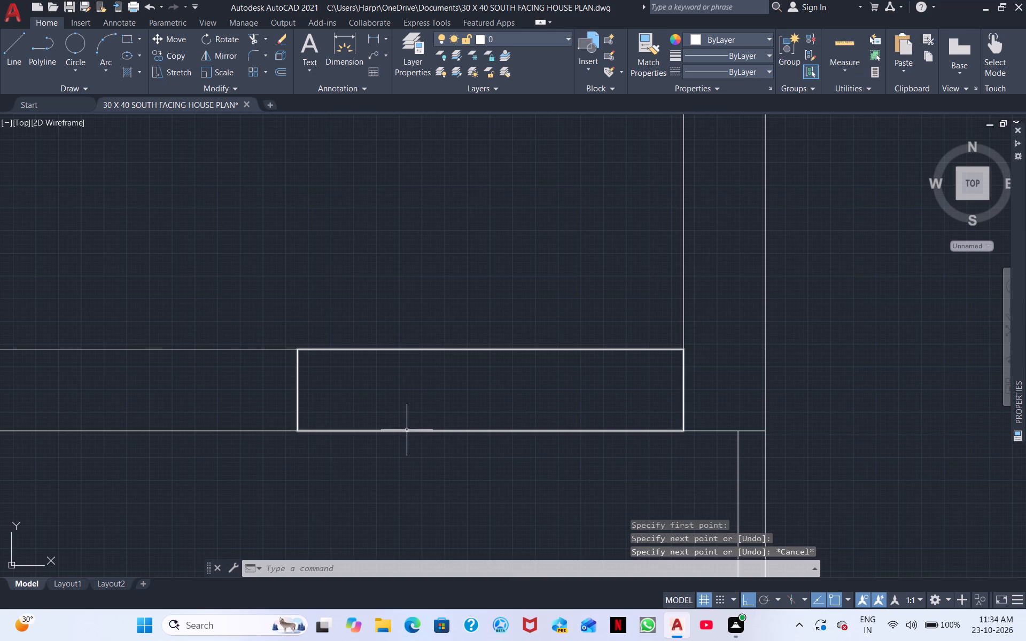
Draw a narrower full-length rectangle inside the southeast room's window rectangle for the window frame.
{"action": "left_click", "coordinate": [123, 40]}
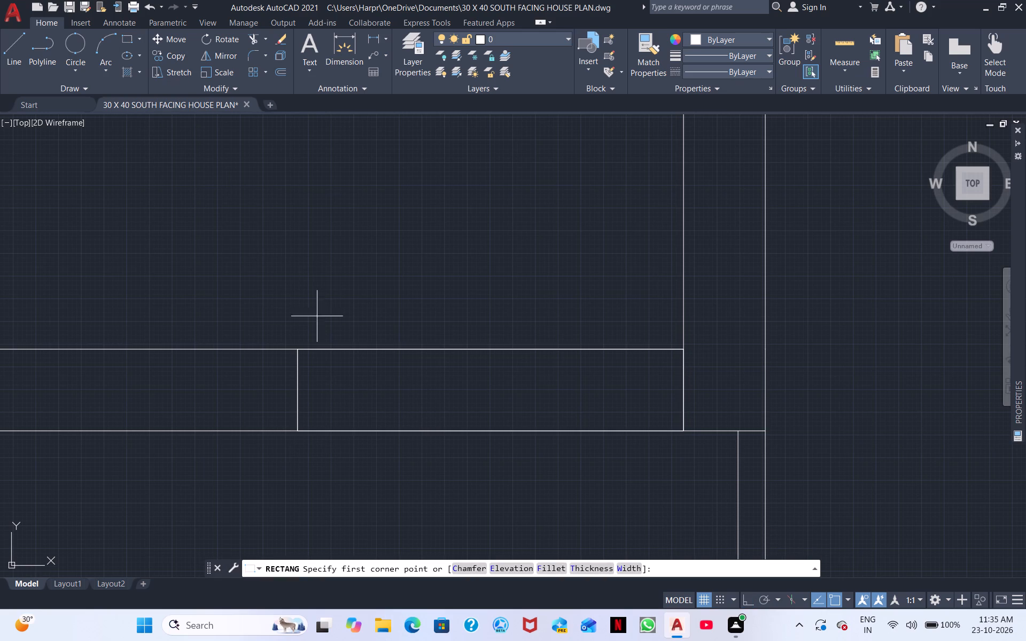
{"action": "left_click", "coordinate": [298, 369]}
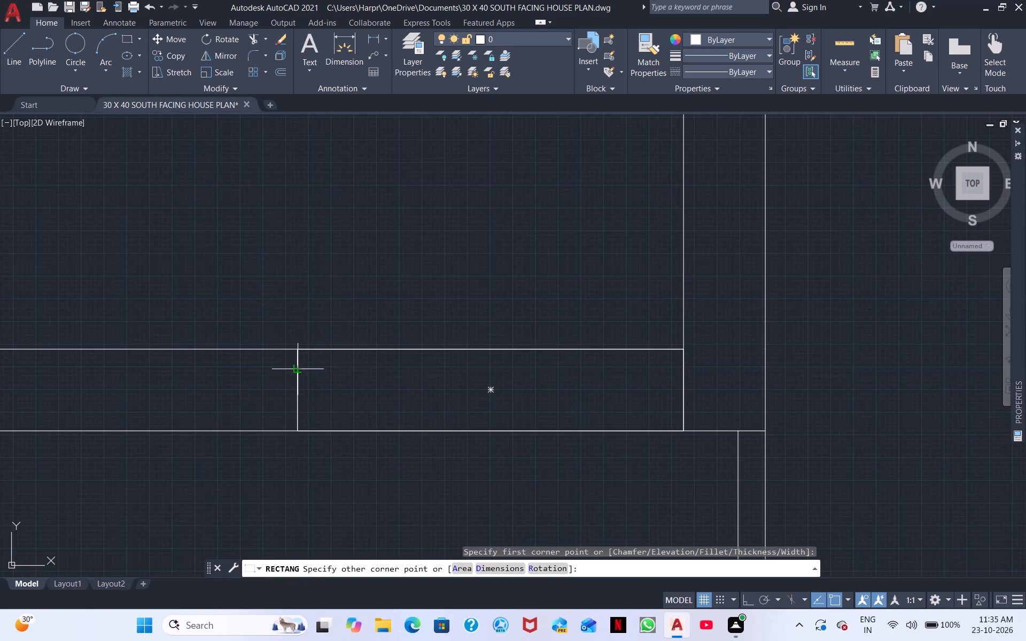
{"action": "left_click", "coordinate": [683, 414]}
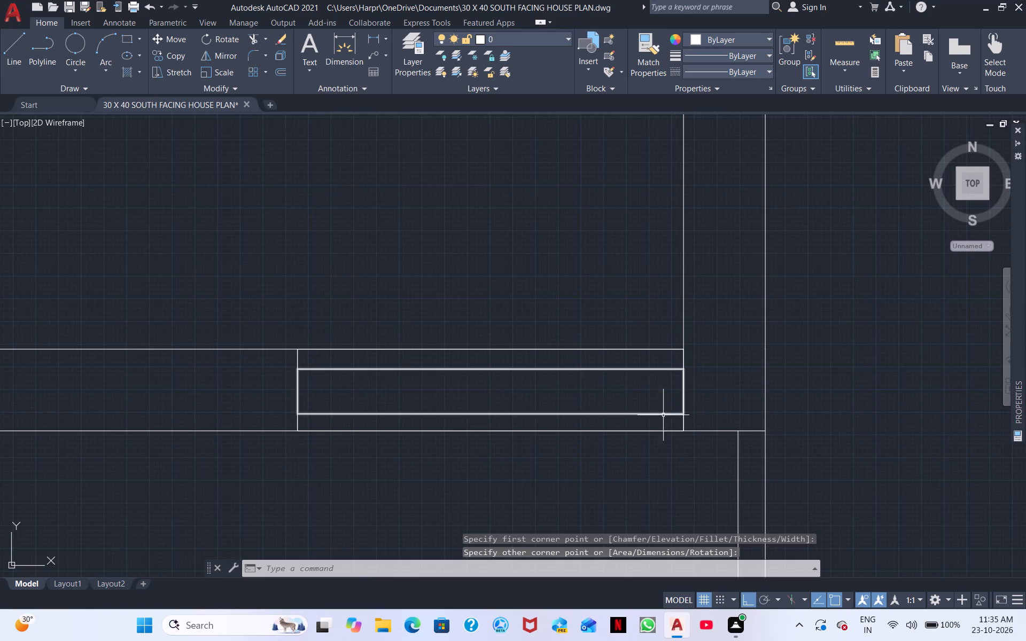
Move both window rectangles straight north, clear of the south wall.
{"action": "left_click", "coordinate": [430, 430]}
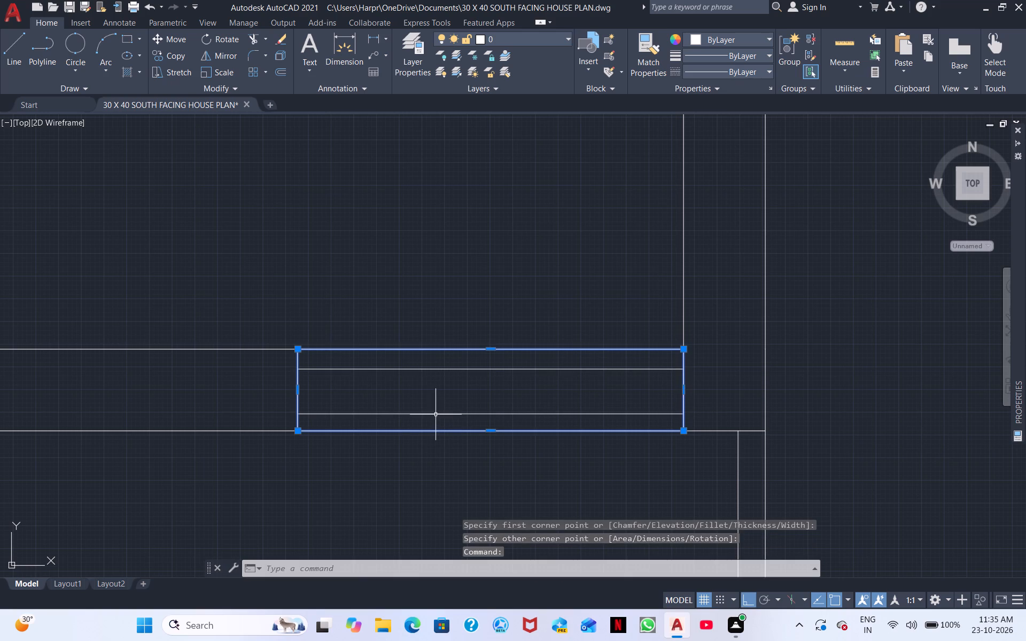
{"action": "left_click", "coordinate": [436, 413]}
{"action": "right_click", "coordinate": [453, 384]}
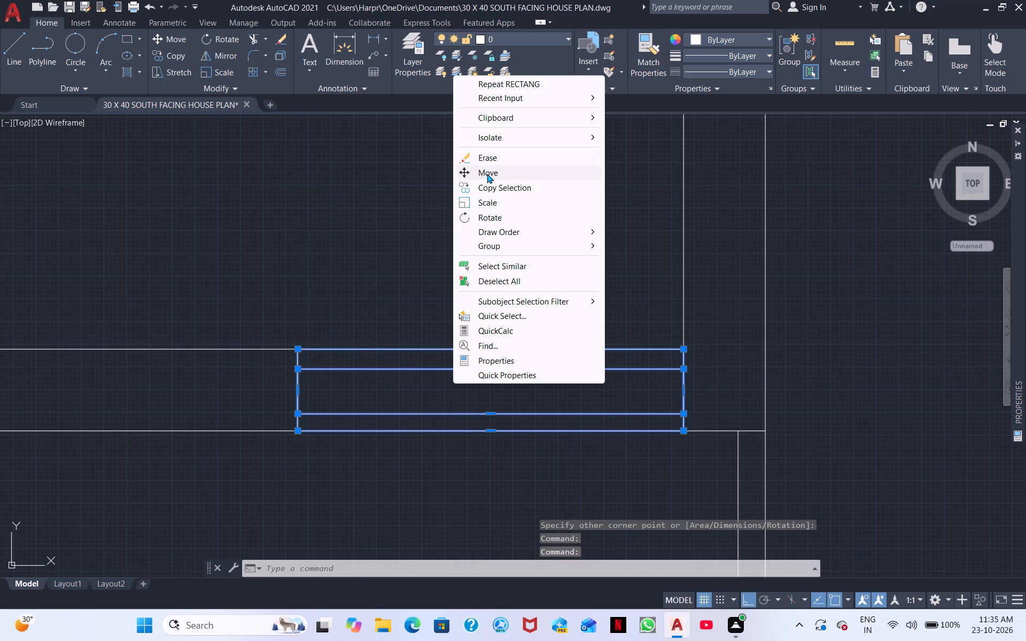
{"action": "left_click", "coordinate": [487, 174]}
{"action": "left_click", "coordinate": [492, 393]}
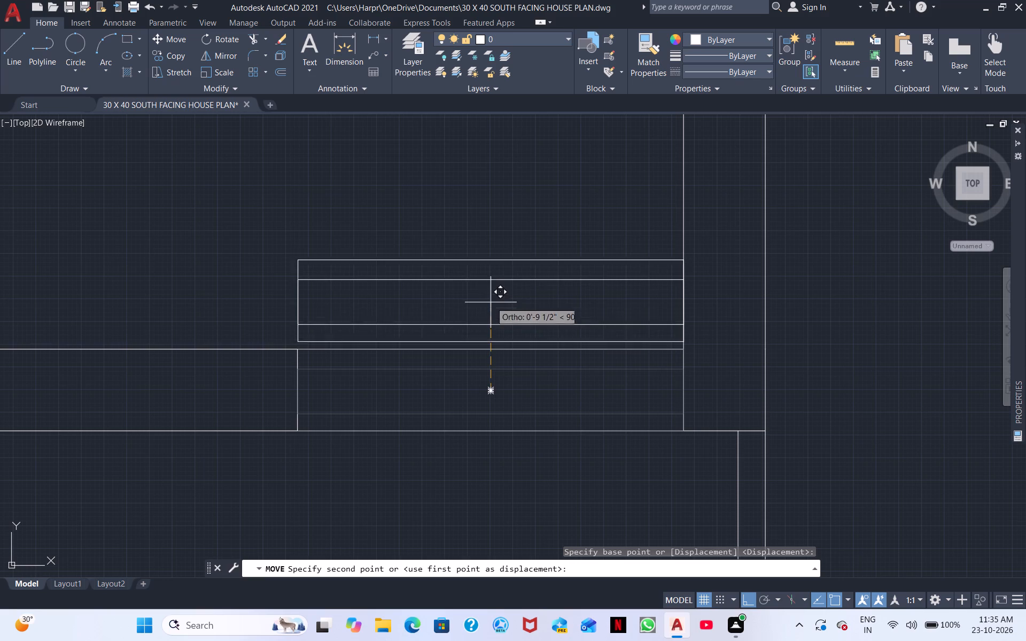
{"action": "left_click", "coordinate": [489, 272]}
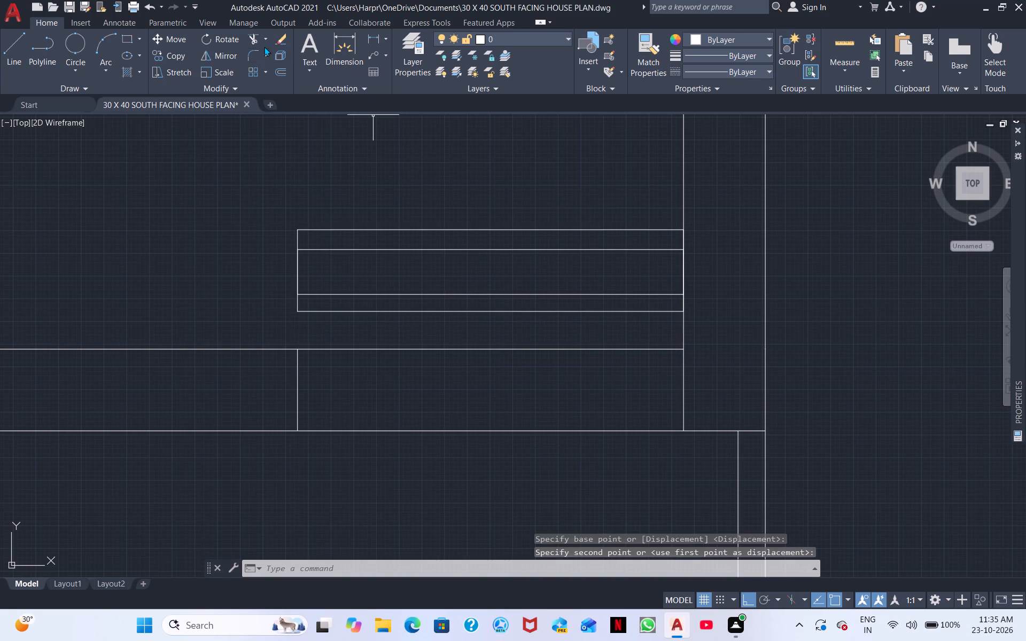
Trim the inner and outer south wall lines between the jamb line and the east wall for the window opening.
{"action": "left_click", "coordinate": [254, 42]}
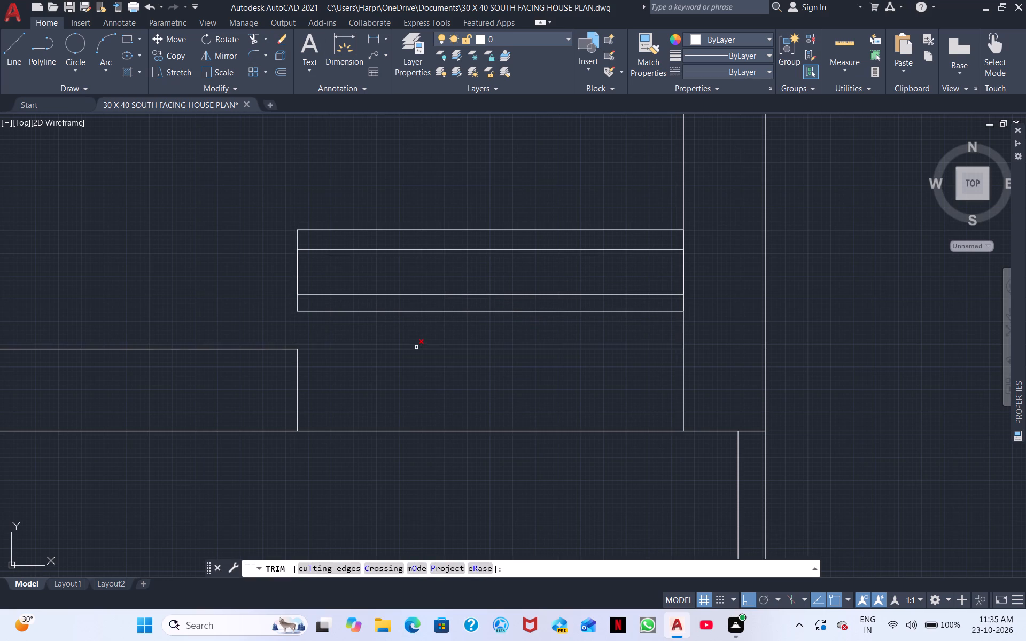
{"action": "left_click", "coordinate": [416, 347]}
{"action": "left_click", "coordinate": [424, 430]}
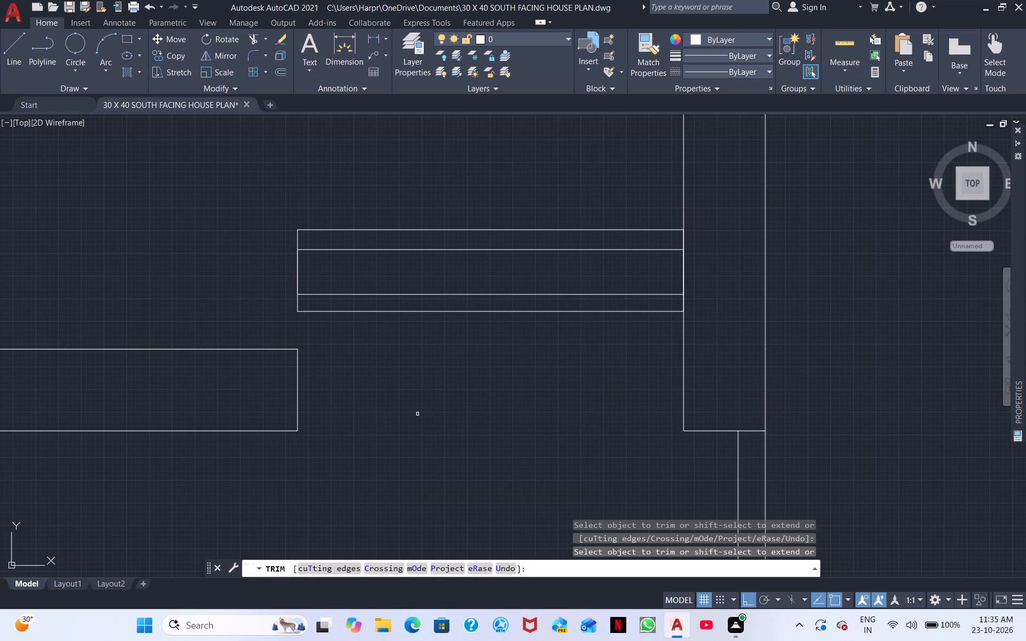
{"action": "scroll", "coordinate": [417, 414], "scroll_direction": "down", "scroll_amount": 2}
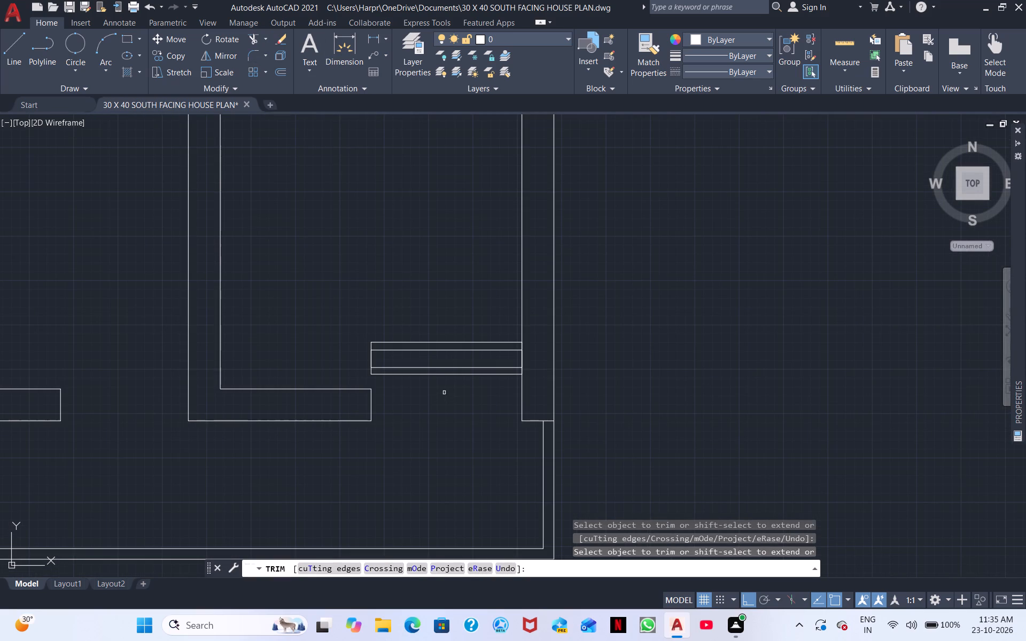
{"action": "key", "text": "Escape"}
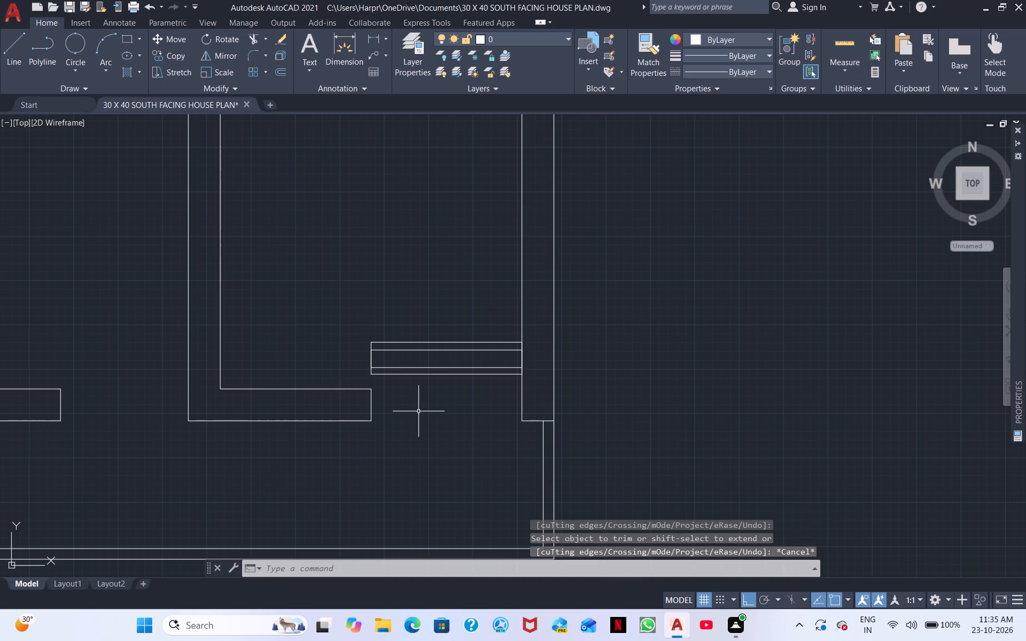
Move both window rectangles south into the opening, aligning their southwest corner with the west jamb's outer corner.
{"action": "left_click", "coordinate": [455, 380]}
{"action": "left_click_drag", "start_coordinate": [400, 314], "coordinate": [400, 320]}
{"action": "right_click", "coordinate": [428, 437]}
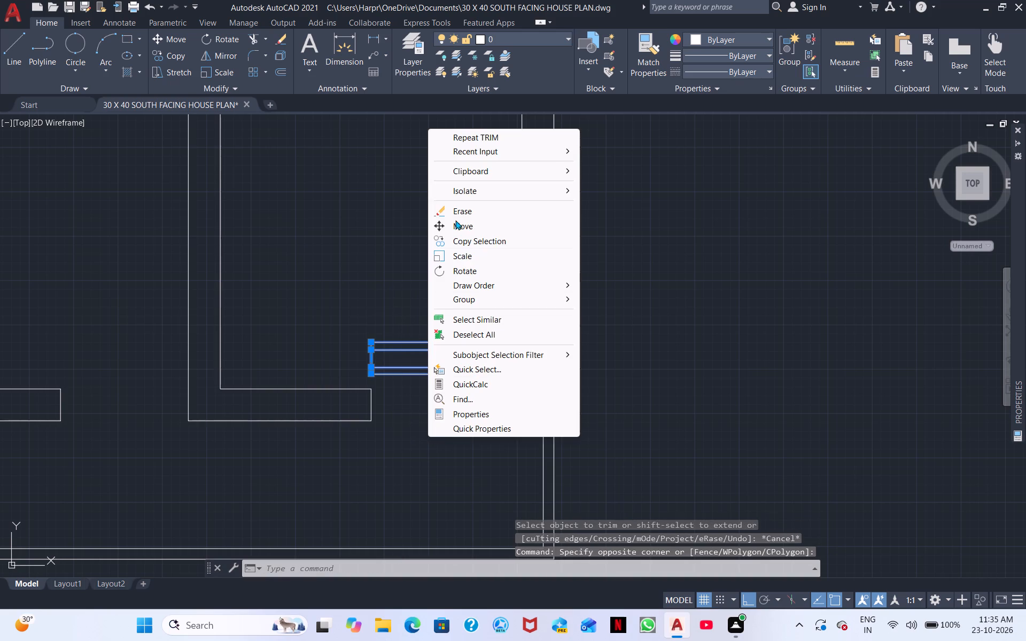
{"action": "left_click", "coordinate": [469, 226]}
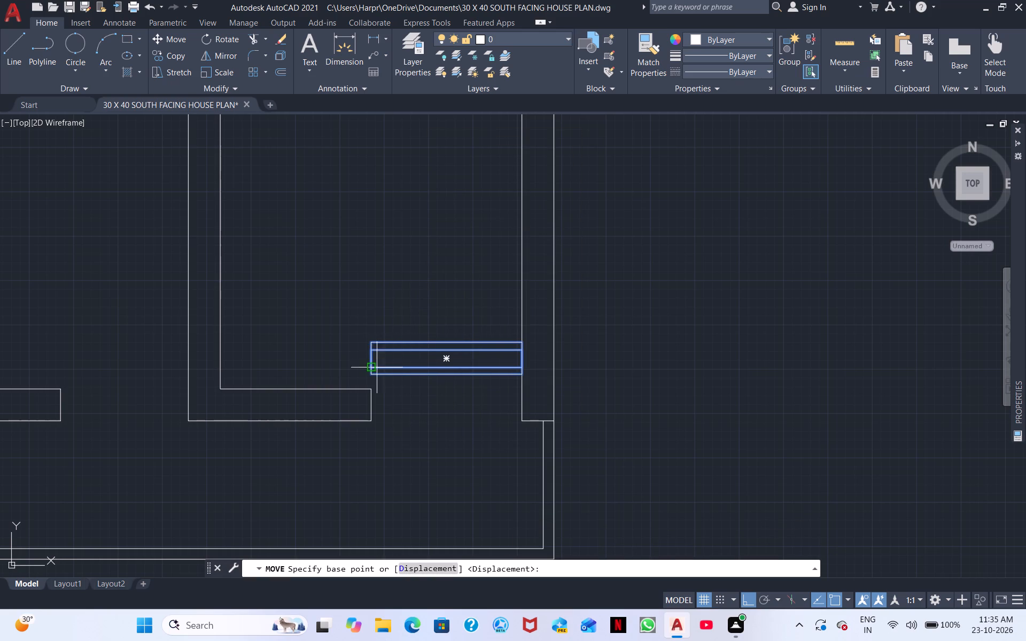
{"action": "left_click", "coordinate": [373, 373]}
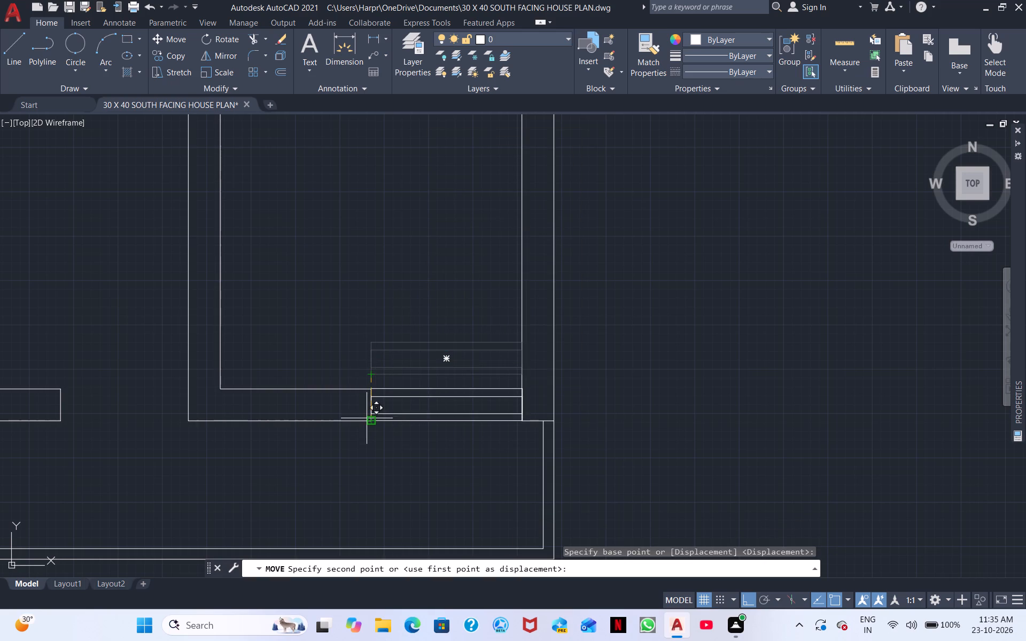
{"action": "left_click", "coordinate": [367, 420]}
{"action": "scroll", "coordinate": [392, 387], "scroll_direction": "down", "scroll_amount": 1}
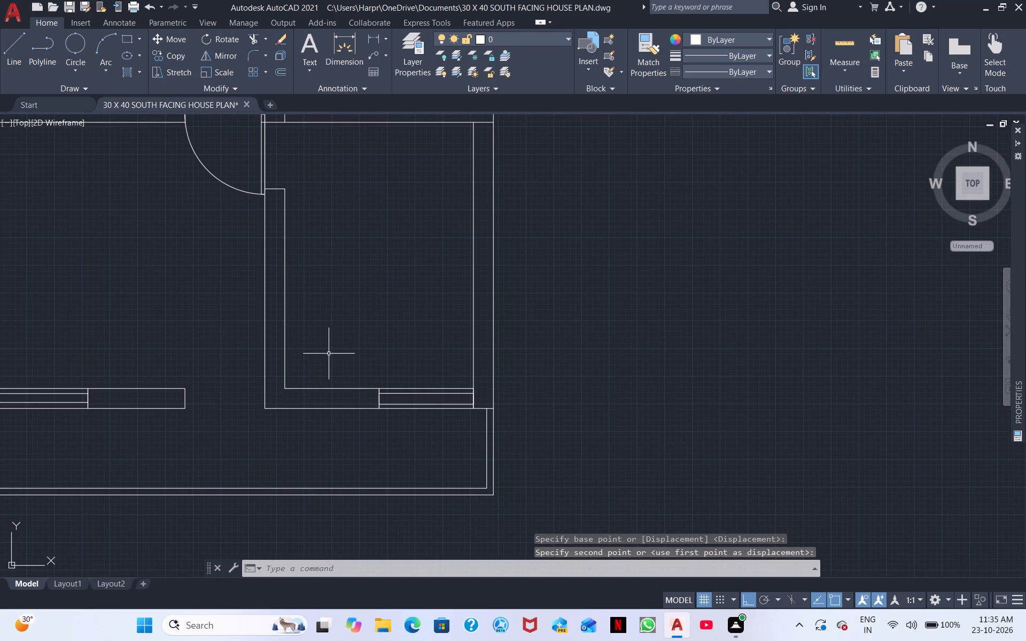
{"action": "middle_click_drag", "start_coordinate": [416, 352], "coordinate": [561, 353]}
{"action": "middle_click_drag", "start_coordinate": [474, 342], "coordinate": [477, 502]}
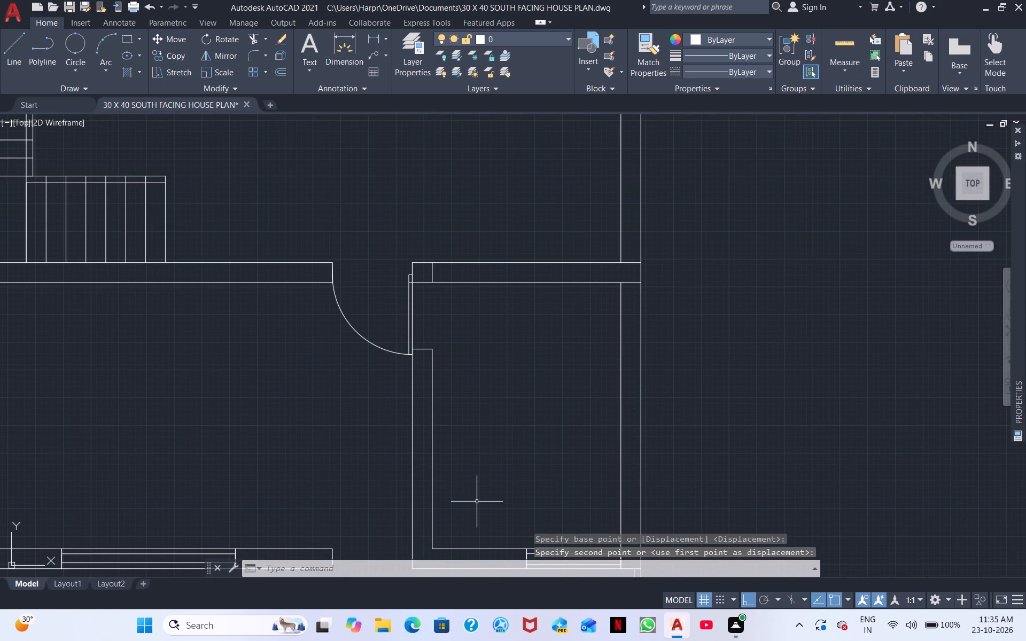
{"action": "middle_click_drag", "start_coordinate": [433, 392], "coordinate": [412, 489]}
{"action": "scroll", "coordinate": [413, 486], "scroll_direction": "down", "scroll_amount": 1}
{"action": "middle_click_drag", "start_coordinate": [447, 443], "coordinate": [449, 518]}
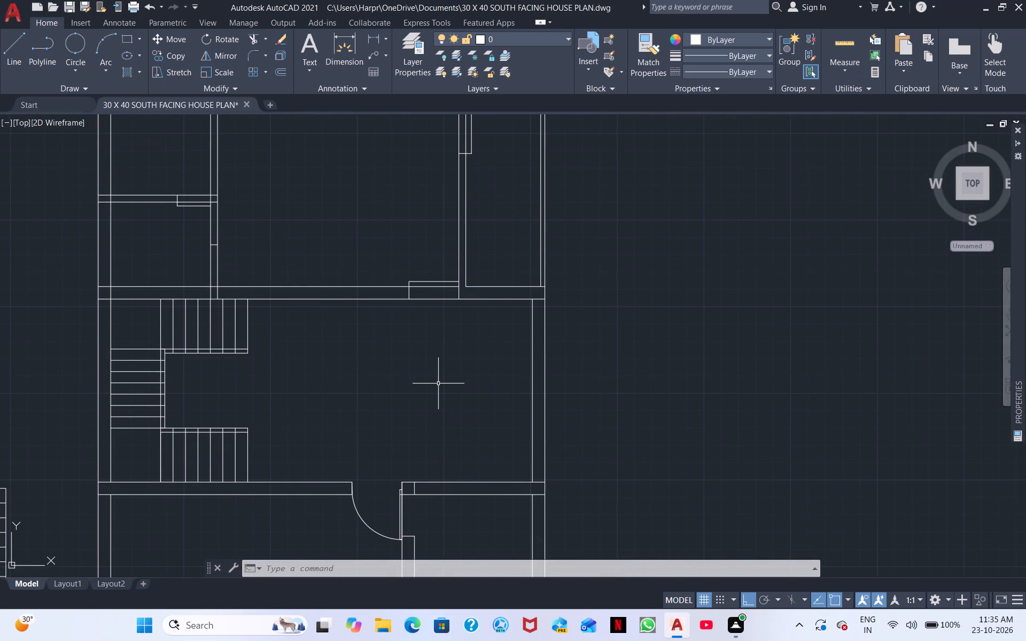
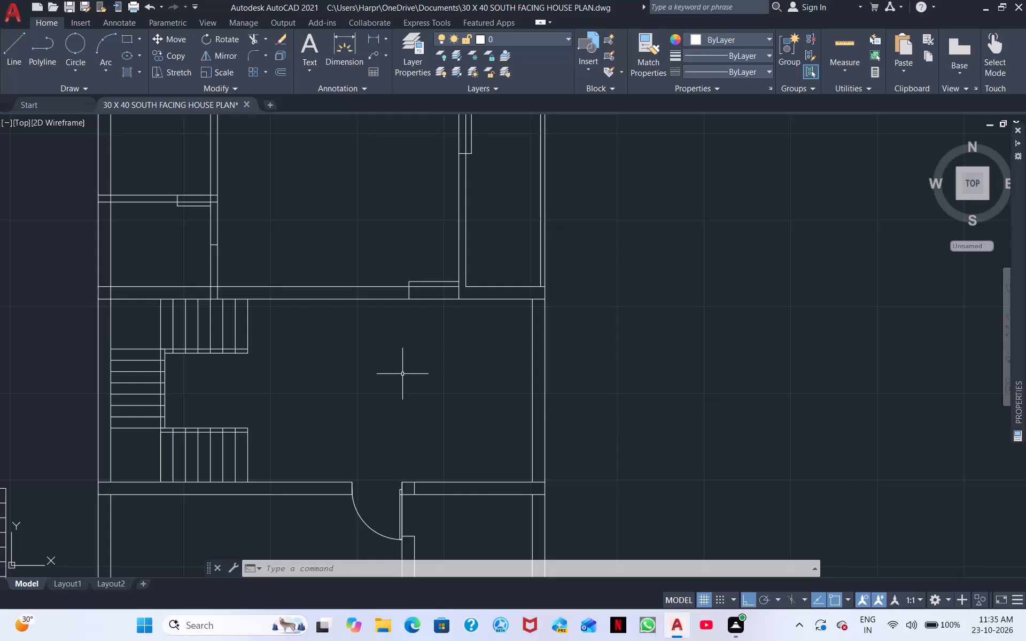
Draw a window rectangle spanning the full thickness of the east wall of the staircase hall.
{"action": "middle_click_drag", "start_coordinate": [330, 368], "coordinate": [426, 357]}
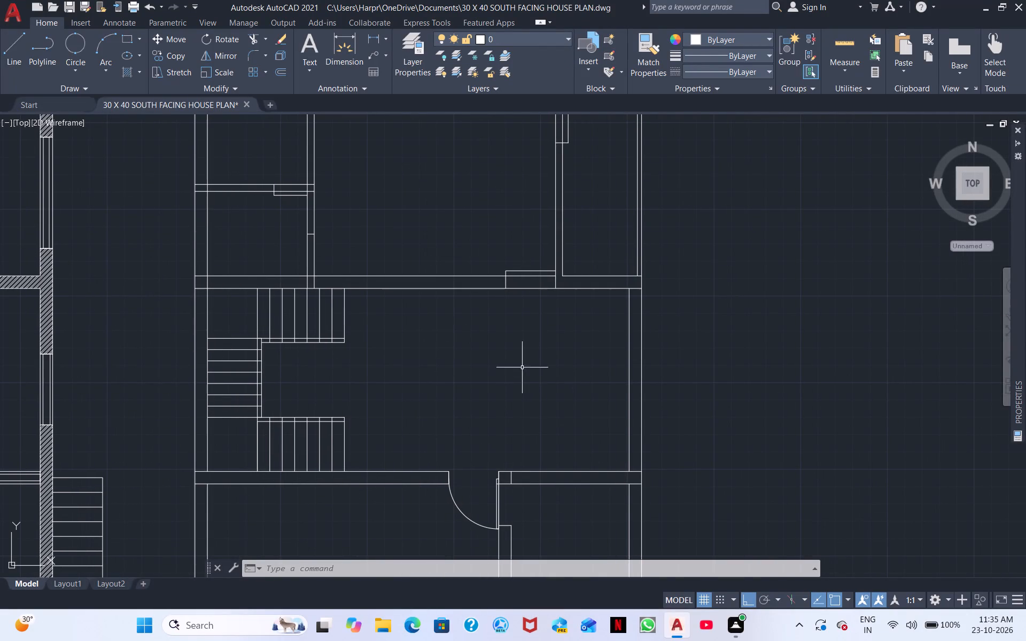
{"action": "right_click_drag", "start_coordinate": [519, 367], "coordinate": [514, 370]}
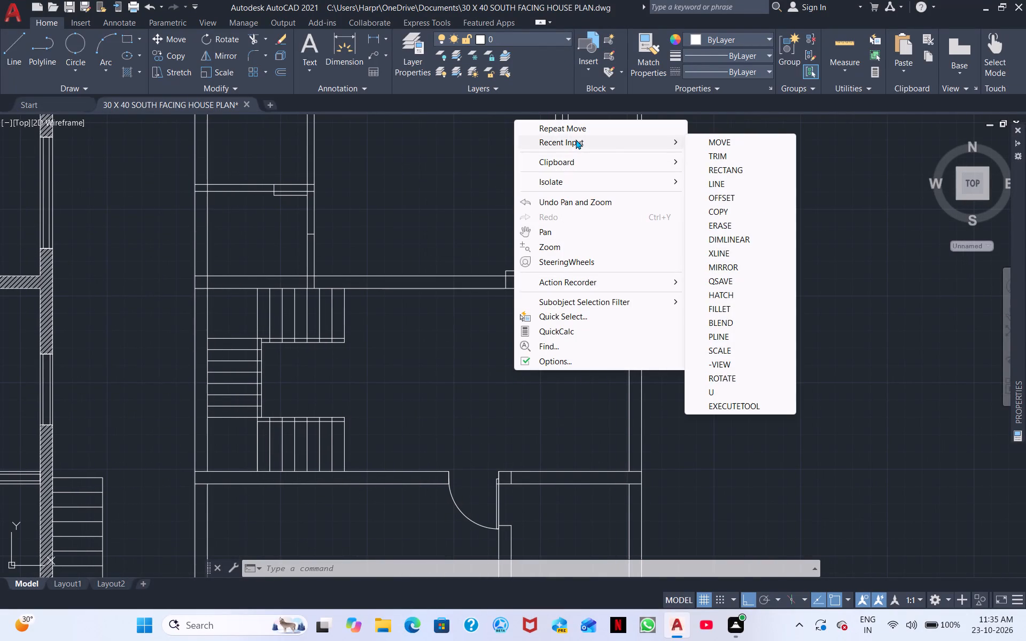
{"action": "left_click", "coordinate": [754, 167]}
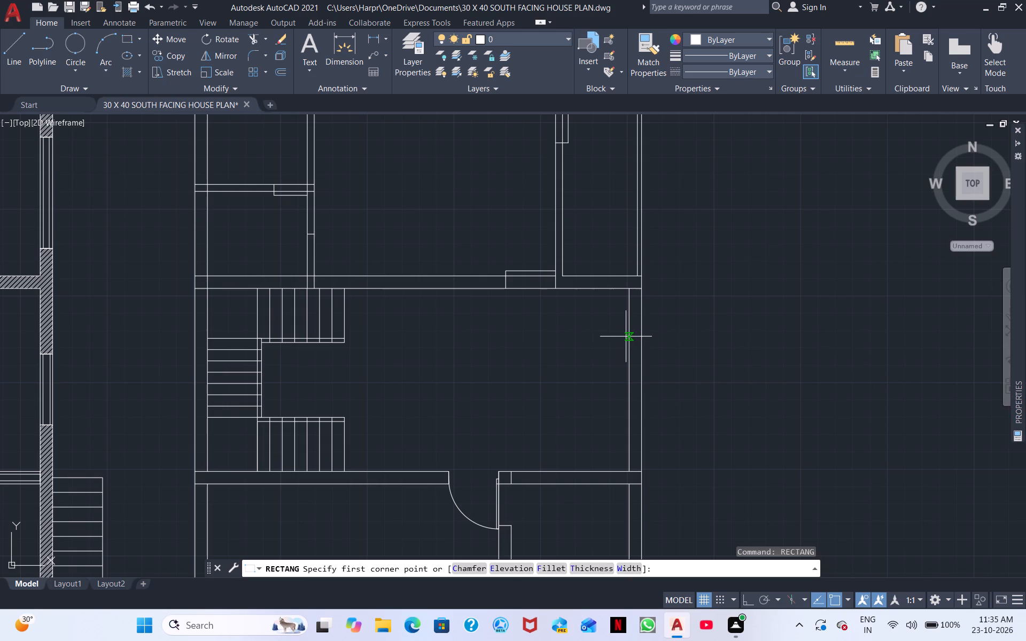
{"action": "scroll", "coordinate": [629, 333], "scroll_direction": "up", "scroll_amount": 3}
{"action": "scroll", "coordinate": [635, 320], "scroll_direction": "down", "scroll_amount": 3}
{"action": "middle_click_drag", "start_coordinate": [635, 321], "coordinate": [623, 264]}
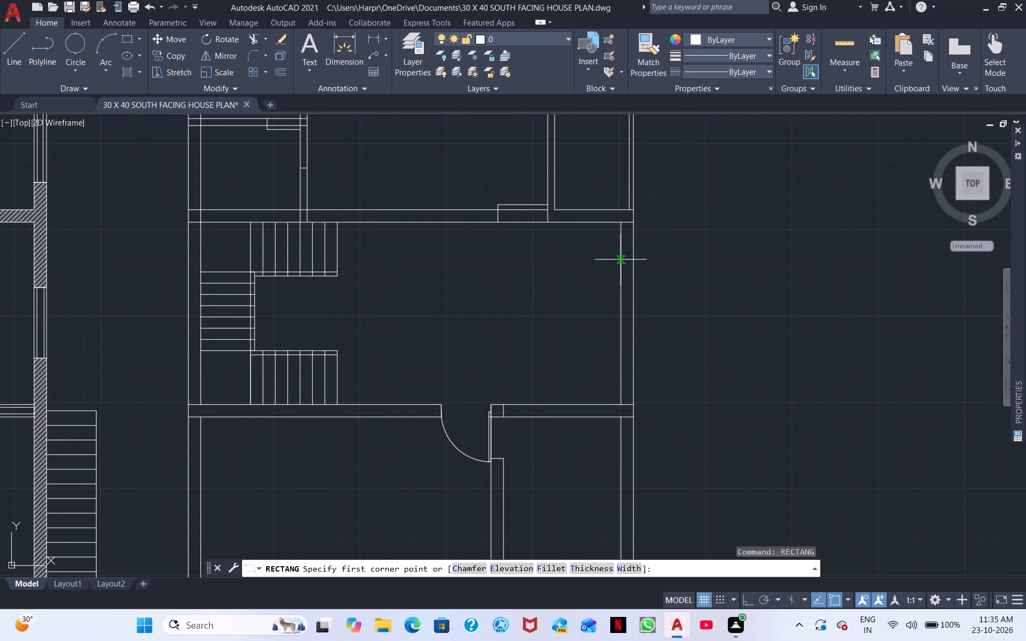
{"action": "left_click", "coordinate": [620, 268]}
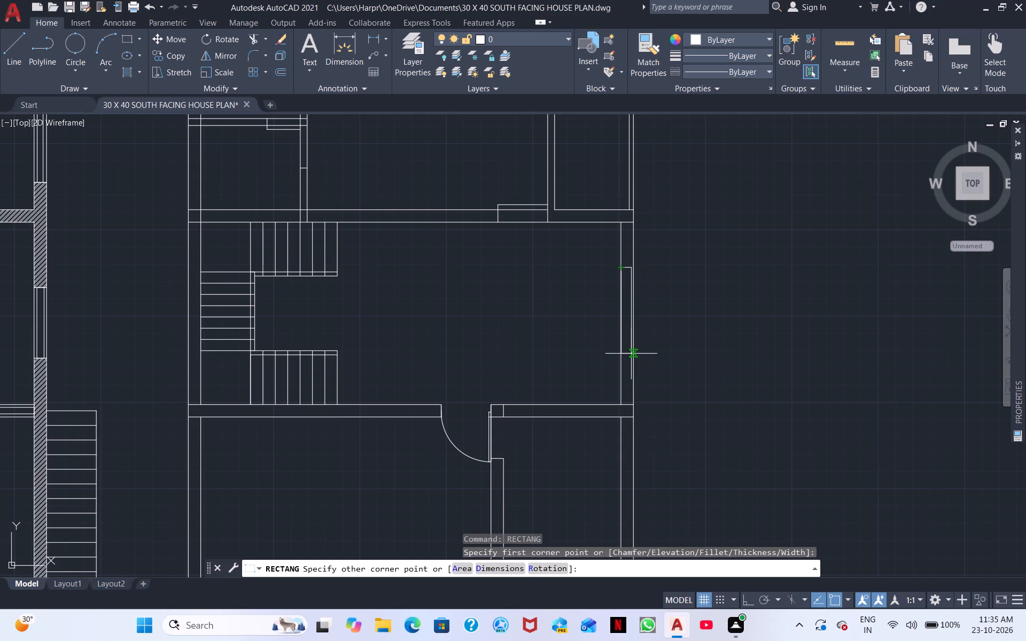
{"action": "scroll", "coordinate": [634, 353], "scroll_direction": "up", "scroll_amount": 2}
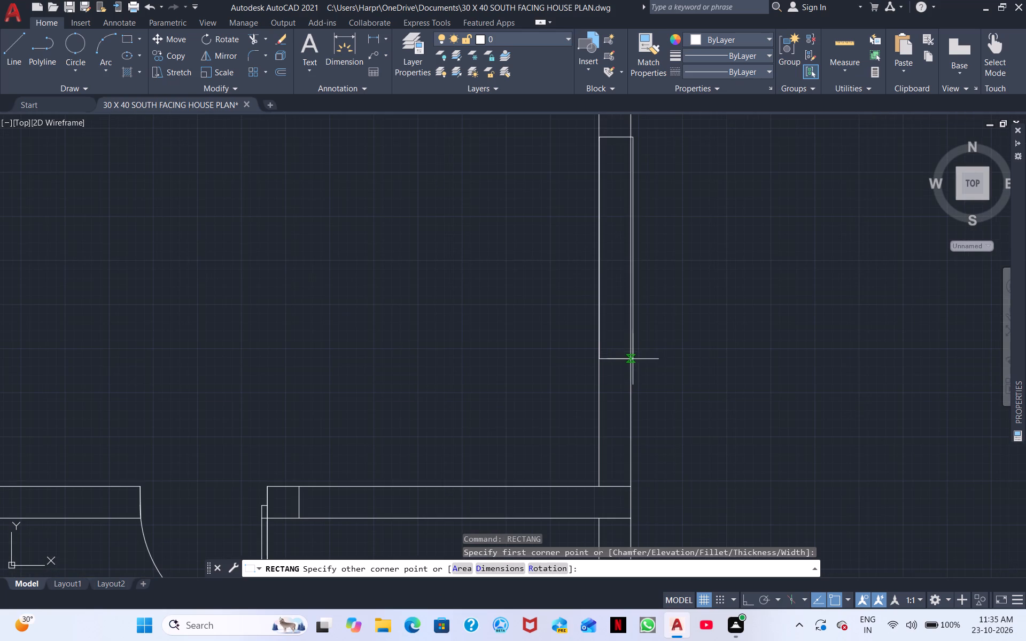
{"action": "left_click", "coordinate": [631, 363]}
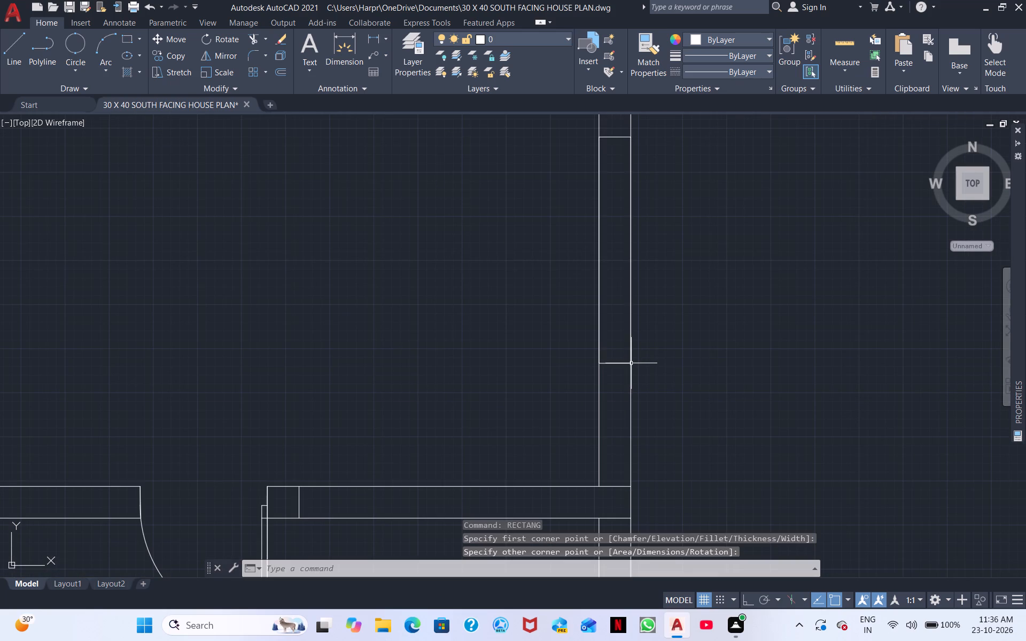
Draw a narrower full-length rectangle inside the window rectangle in the east wall for the frame lines.
{"action": "right_click", "coordinate": [664, 313]}
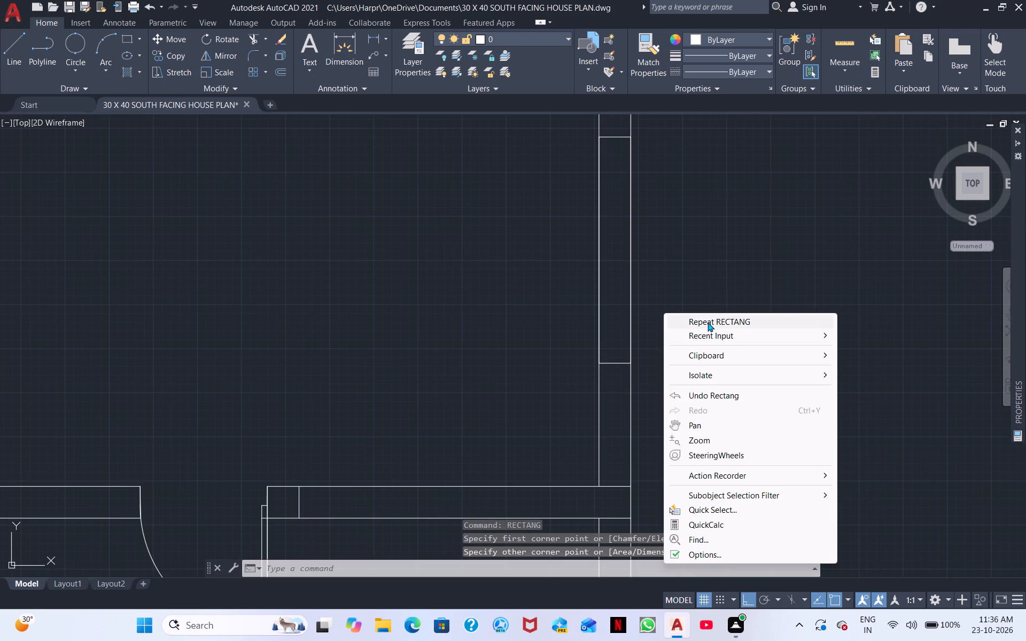
{"action": "left_click", "coordinate": [708, 321]}
{"action": "scroll", "coordinate": [605, 136], "scroll_direction": "up", "scroll_amount": 3}
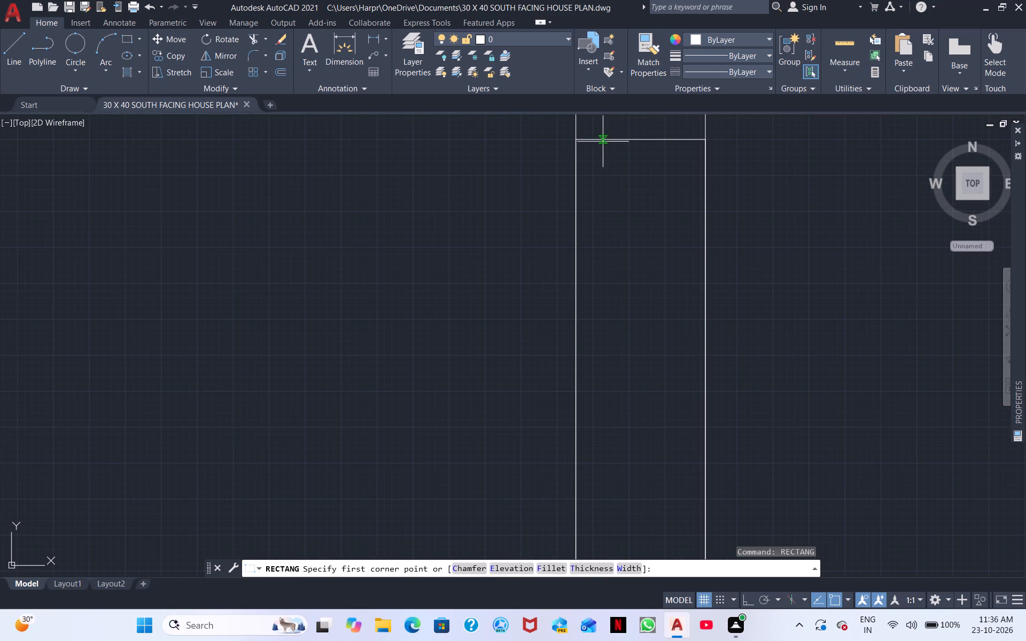
{"action": "left_click", "coordinate": [611, 140]}
{"action": "middle_click_drag", "start_coordinate": [643, 355], "coordinate": [522, 33]}
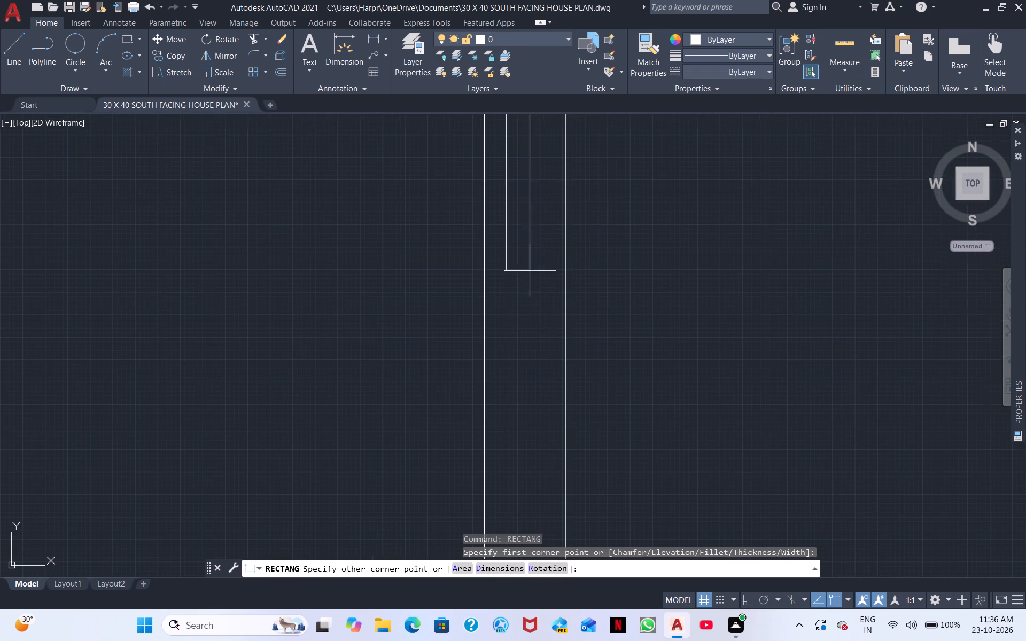
{"action": "scroll", "coordinate": [534, 244], "scroll_direction": "down", "scroll_amount": 1}
{"action": "middle_click_drag", "start_coordinate": [533, 468], "coordinate": [480, 251]}
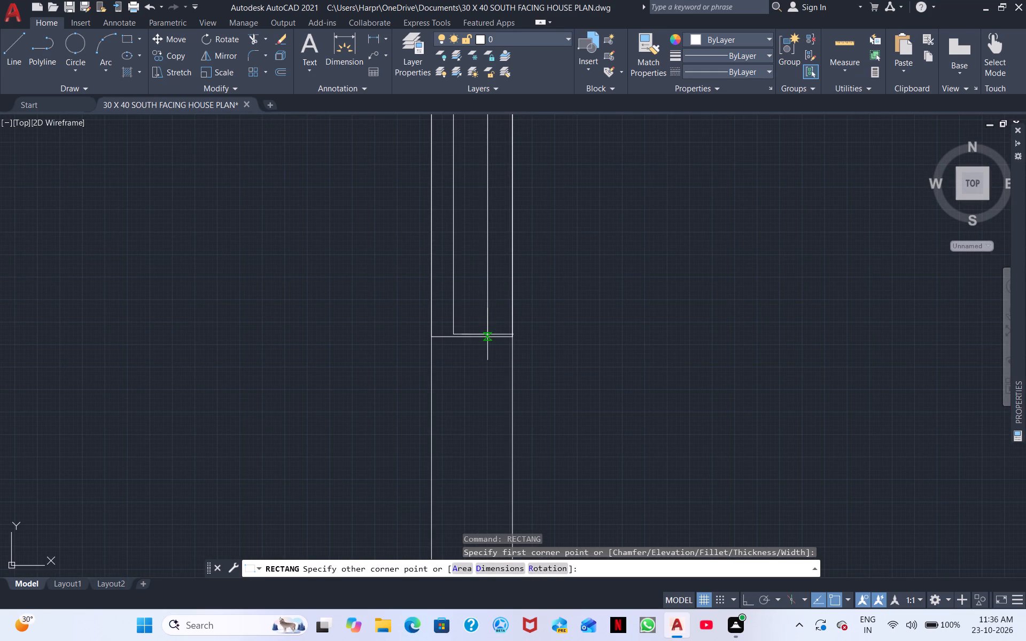
{"action": "left_click", "coordinate": [495, 337]}
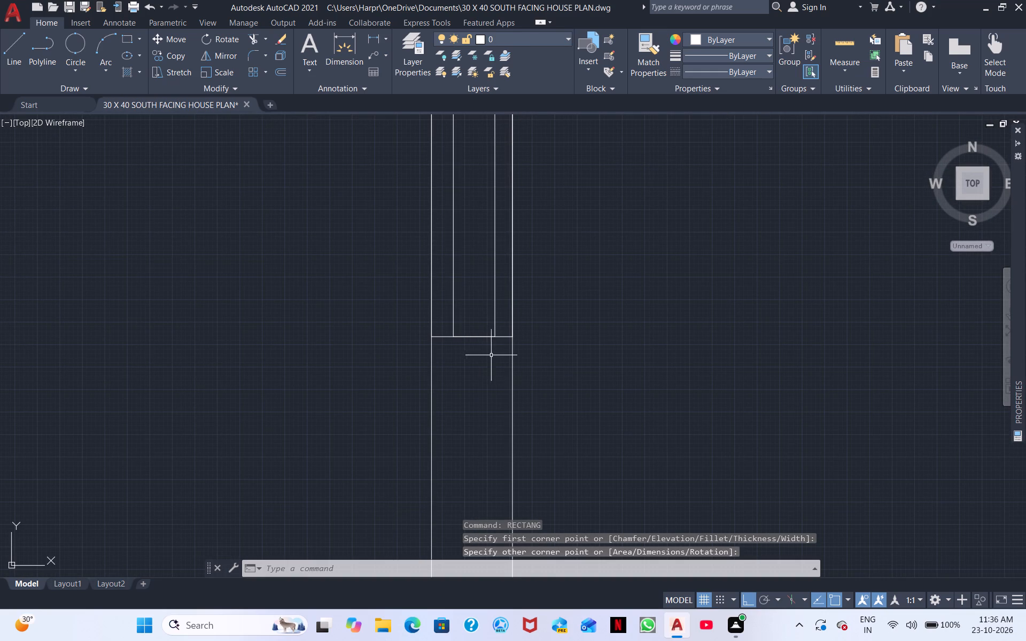
Draw a line across the wall thickness at the lower and upper ends of the east wall window.
{"action": "left_click", "coordinate": [4, 51]}
{"action": "left_click", "coordinate": [431, 335]}
{"action": "left_click", "coordinate": [516, 337]}
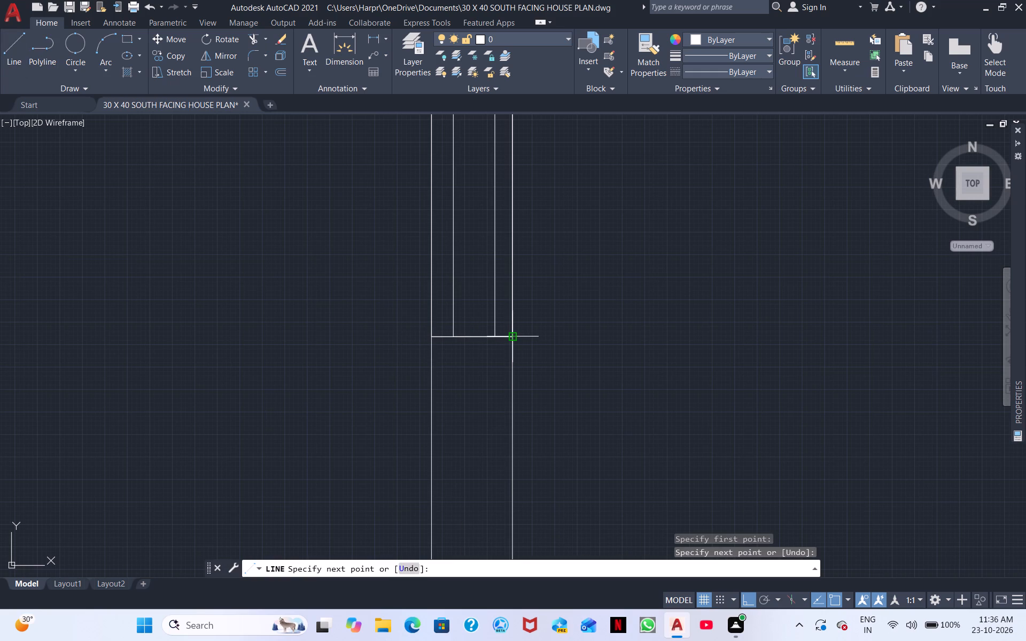
{"action": "key", "text": "Escape"}
{"action": "right_click", "coordinate": [543, 291]}
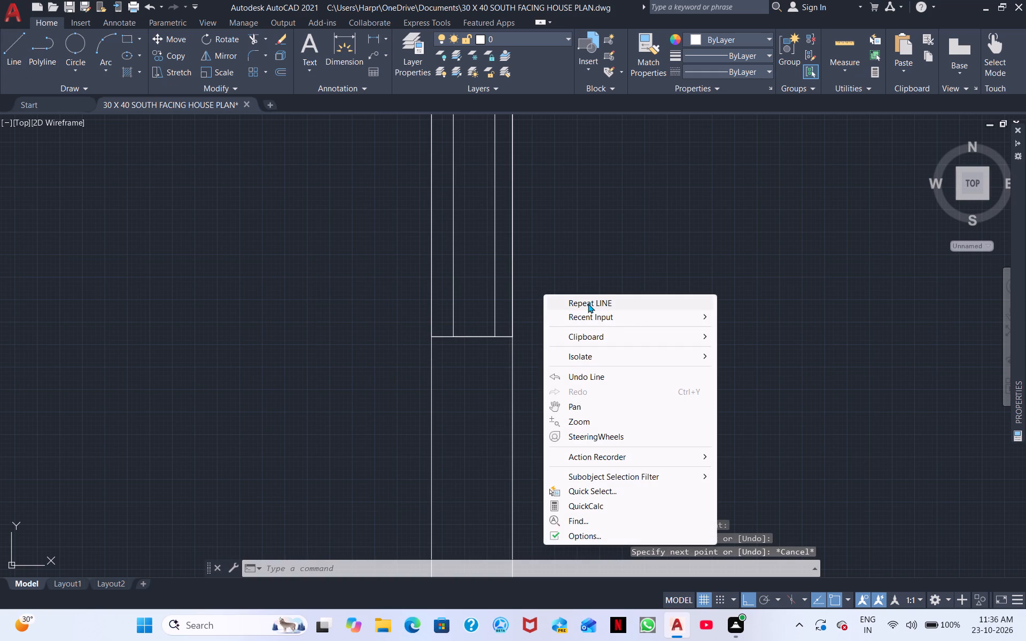
{"action": "left_click", "coordinate": [588, 303]}
{"action": "middle_click_drag", "start_coordinate": [579, 253], "coordinate": [595, 570]}
{"action": "scroll", "coordinate": [531, 376], "scroll_direction": "down", "scroll_amount": 2}
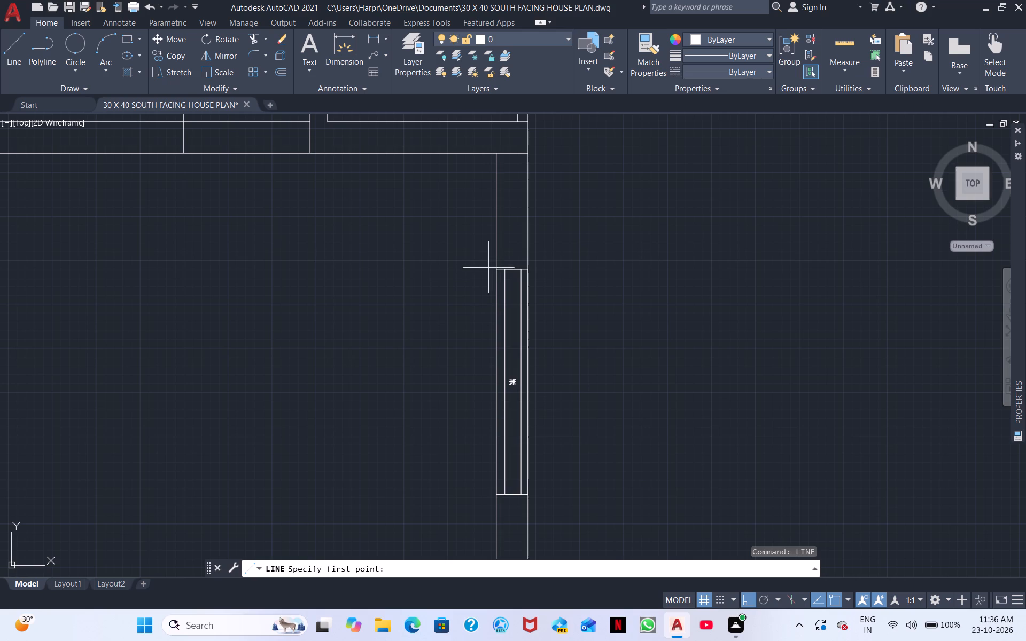
{"action": "left_click", "coordinate": [498, 267]}
{"action": "left_click", "coordinate": [531, 270]}
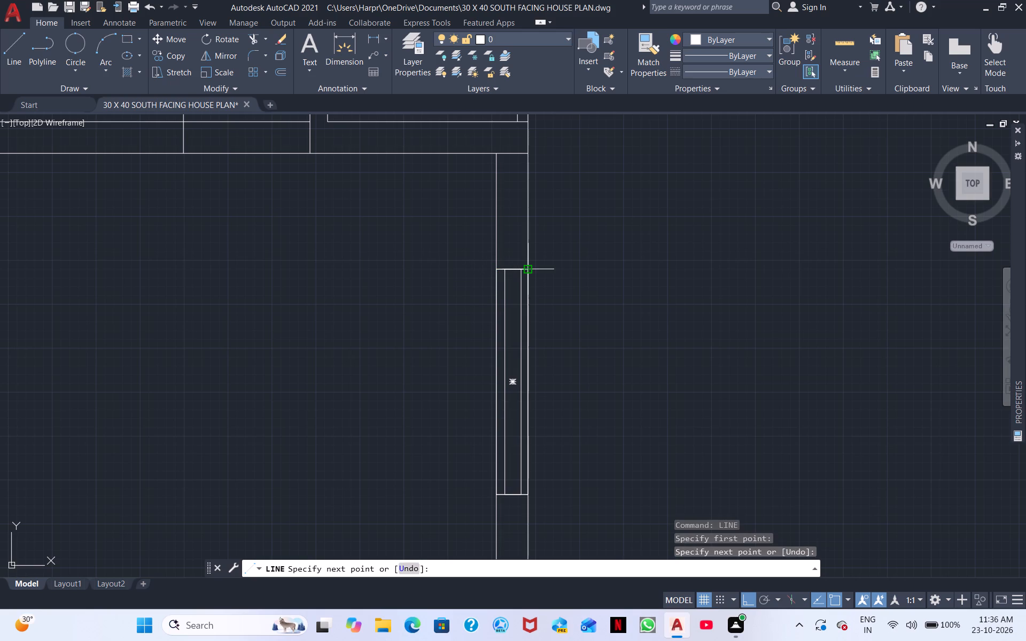
{"action": "key", "text": "Escape"}
Move both window rectangles horizontally out of the east wall to clear space outside it.
{"action": "left_click", "coordinate": [527, 334]}
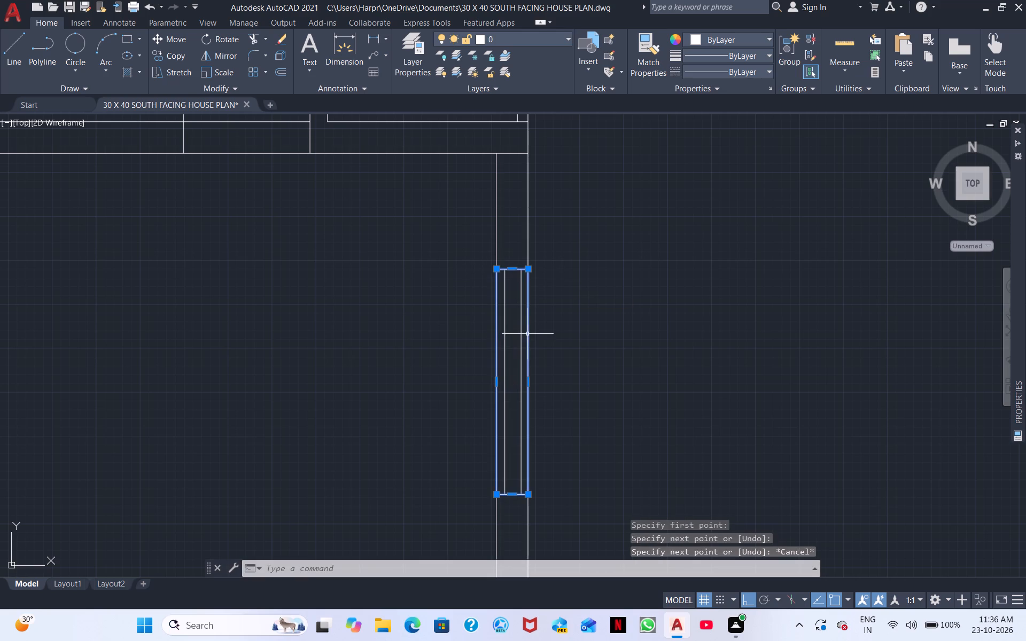
{"action": "left_click", "coordinate": [520, 338]}
{"action": "right_click", "coordinate": [552, 347]}
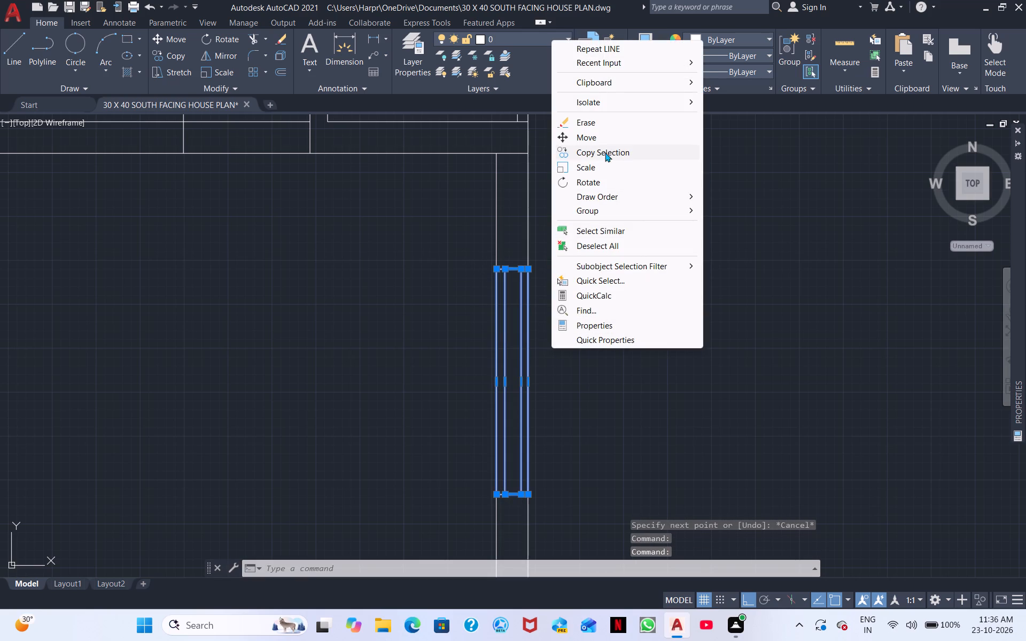
{"action": "left_click", "coordinate": [598, 139]}
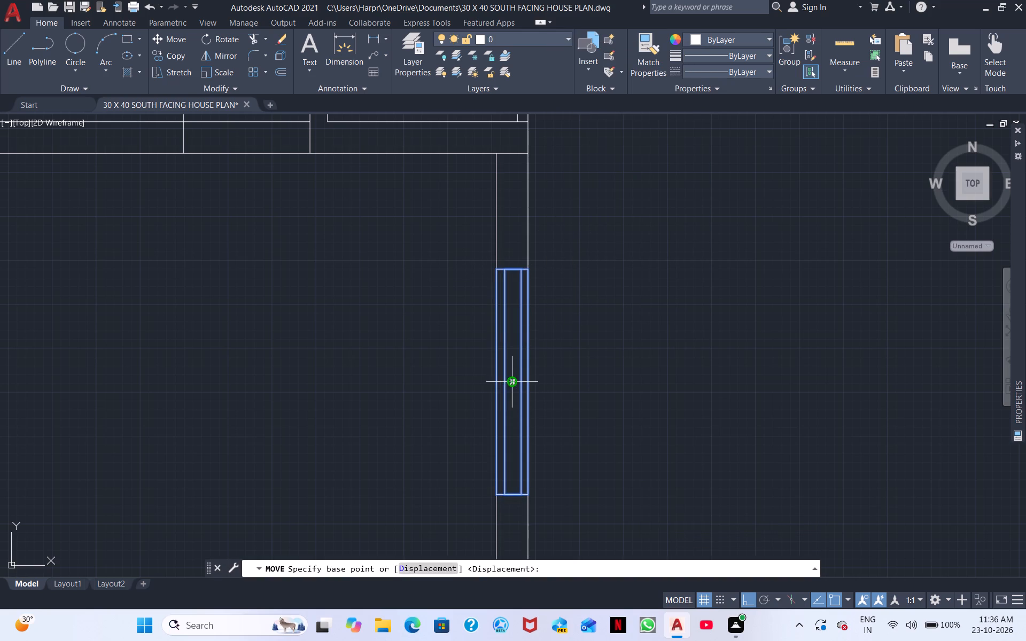
{"action": "left_click", "coordinate": [511, 379]}
{"action": "left_click", "coordinate": [590, 373]}
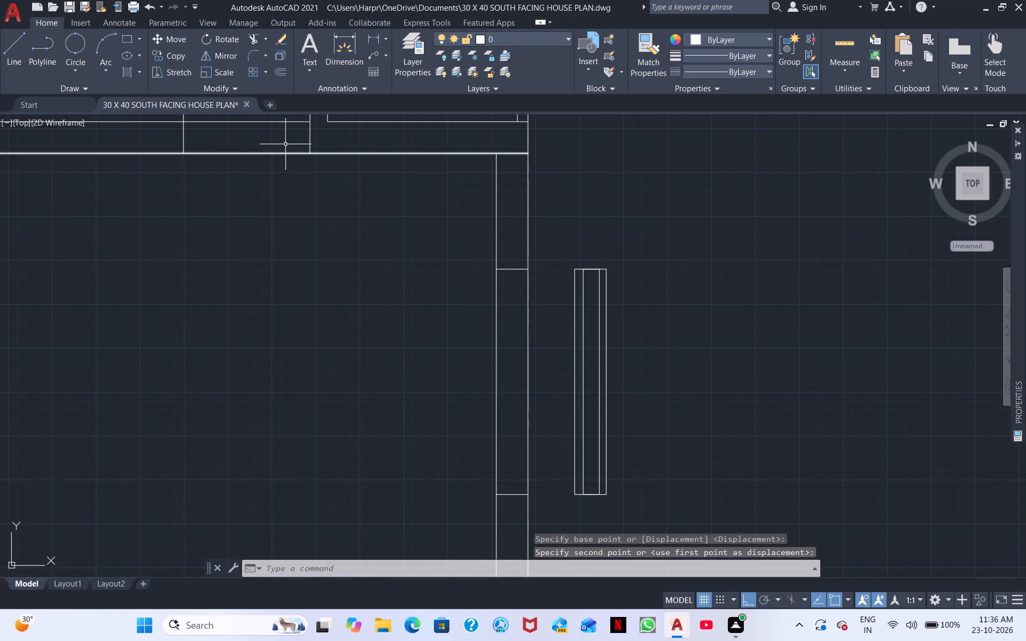
Trim the two east wall lines between the end lines to open the window gap.
{"action": "left_click", "coordinate": [251, 40]}
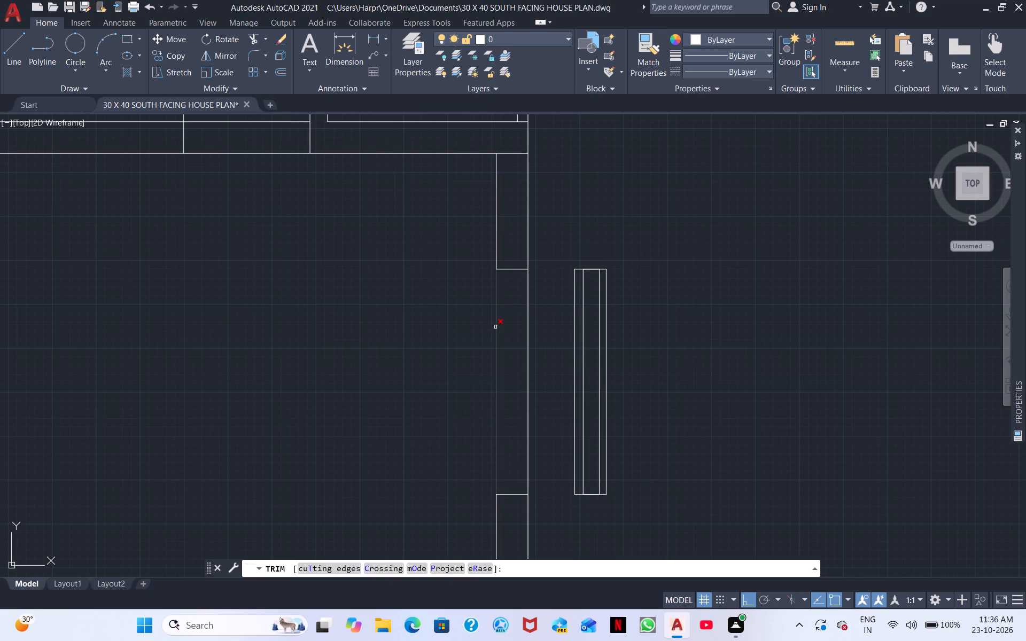
{"action": "left_click", "coordinate": [495, 326]}
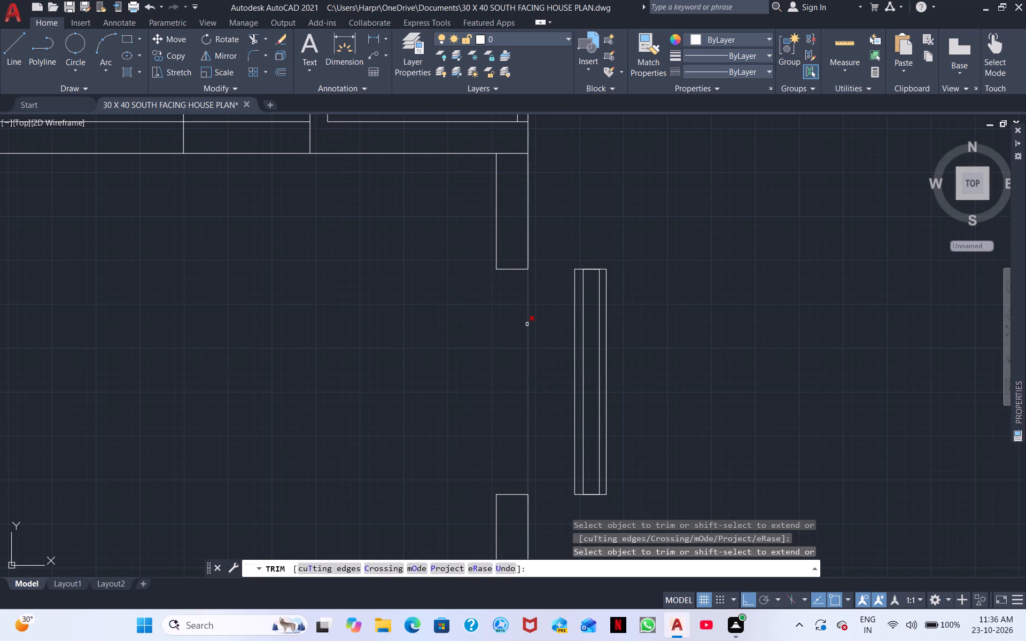
{"action": "left_click", "coordinate": [527, 324]}
{"action": "key", "text": "Escape"}
Move both window rectangles back into the east wall opening, aligning their upper outer corner with the opening's corner.
{"action": "left_click_drag", "start_coordinate": [646, 391], "coordinate": [596, 378]}
{"action": "left_click", "coordinate": [541, 343]}
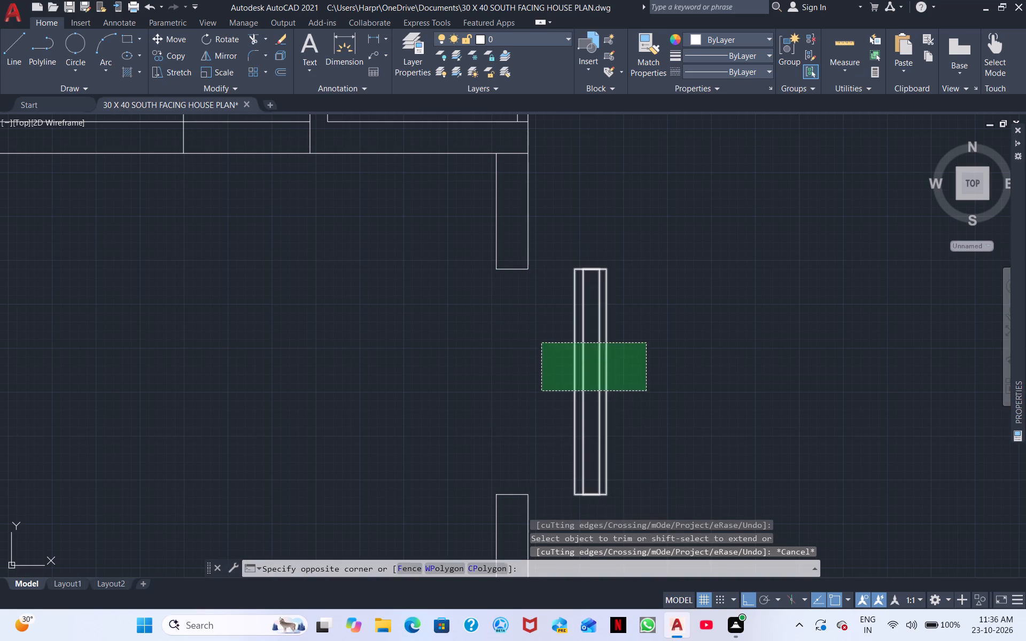
{"action": "right_click", "coordinate": [549, 345]}
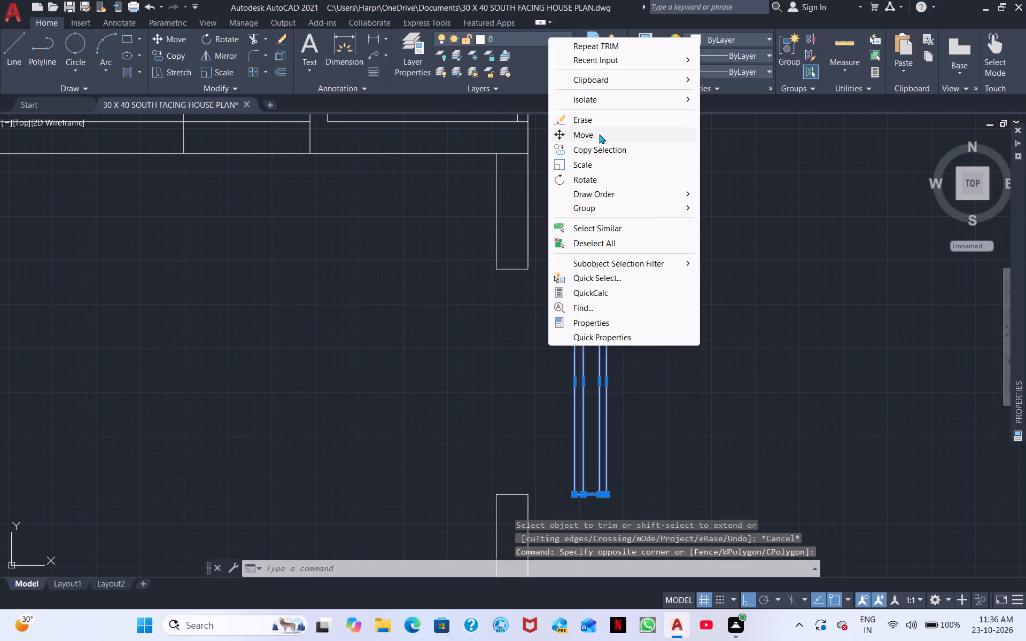
{"action": "left_click", "coordinate": [599, 134]}
{"action": "left_click", "coordinate": [605, 267]}
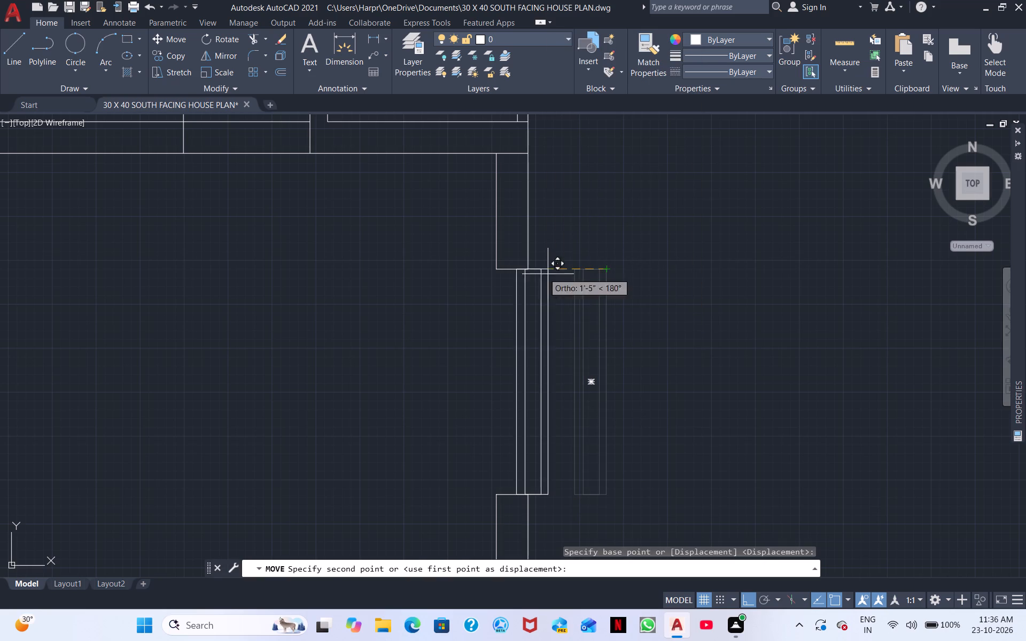
{"action": "scroll", "coordinate": [516, 286], "scroll_direction": "up", "scroll_amount": 1}
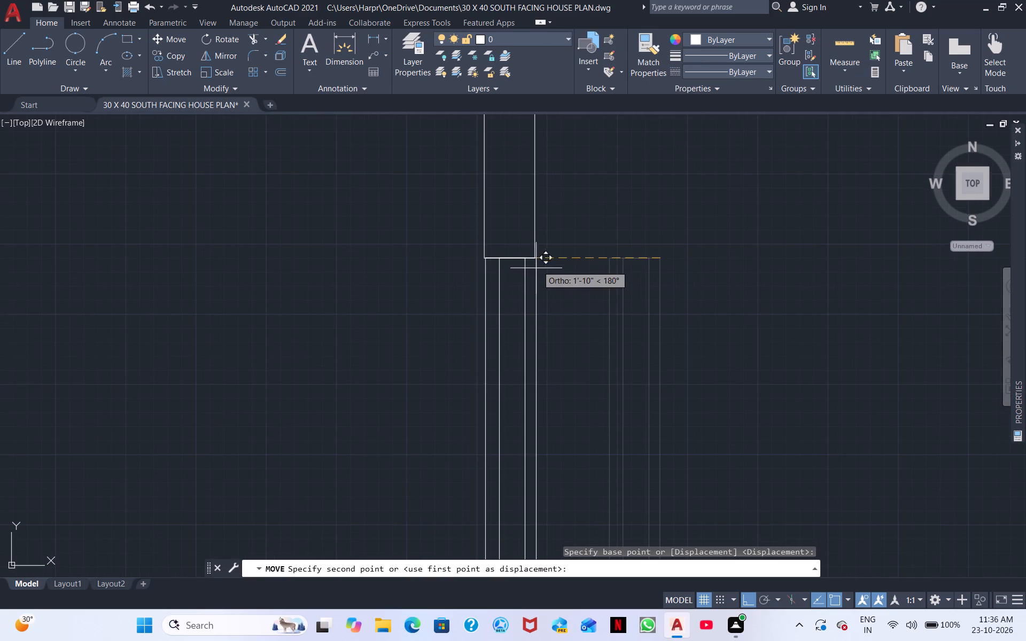
{"action": "left_click", "coordinate": [534, 263]}
{"action": "scroll", "coordinate": [539, 277], "scroll_direction": "down", "scroll_amount": 1}
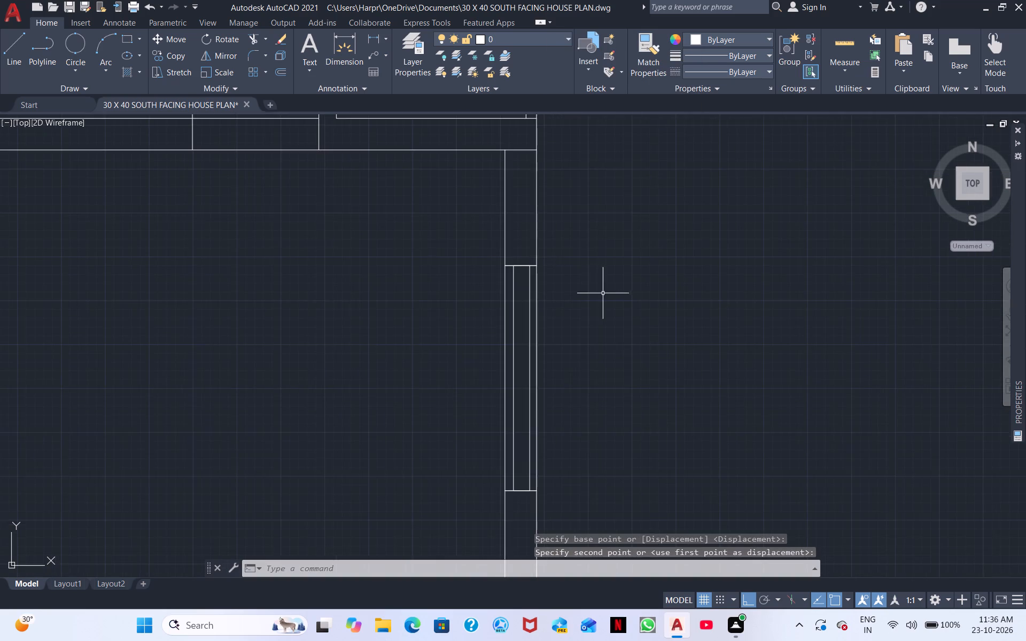
Trim the wall lines and door marker leftovers to open the two door gaps in the northwest horizontal and vertical partitions.
{"action": "scroll", "coordinate": [605, 291], "scroll_direction": "down", "scroll_amount": 2}
{"action": "middle_click_drag", "start_coordinate": [632, 323], "coordinate": [735, 321]}
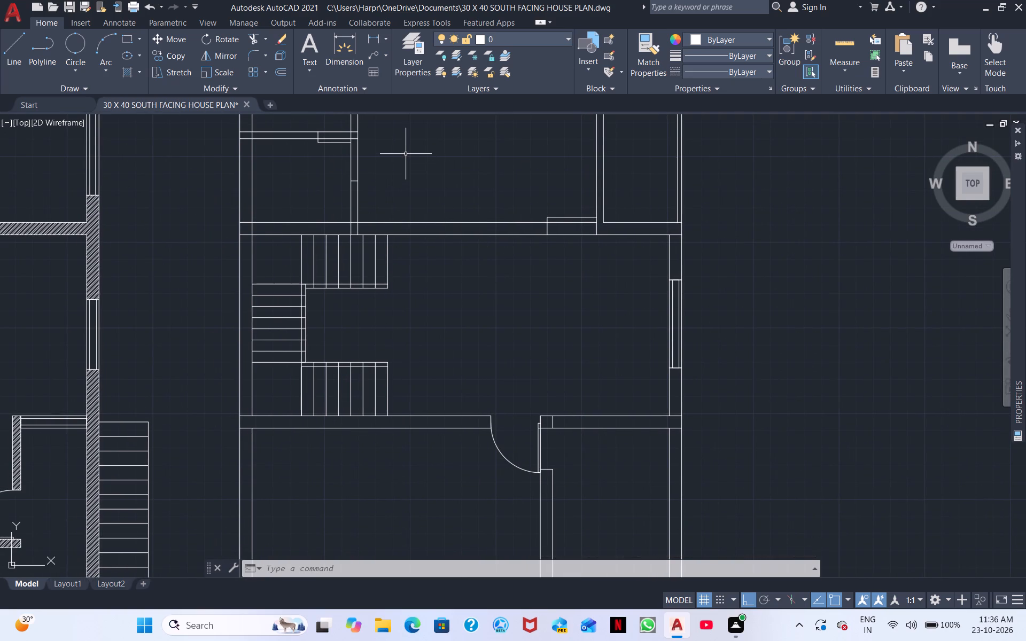
{"action": "scroll", "coordinate": [456, 342], "scroll_direction": "up", "scroll_amount": 1}
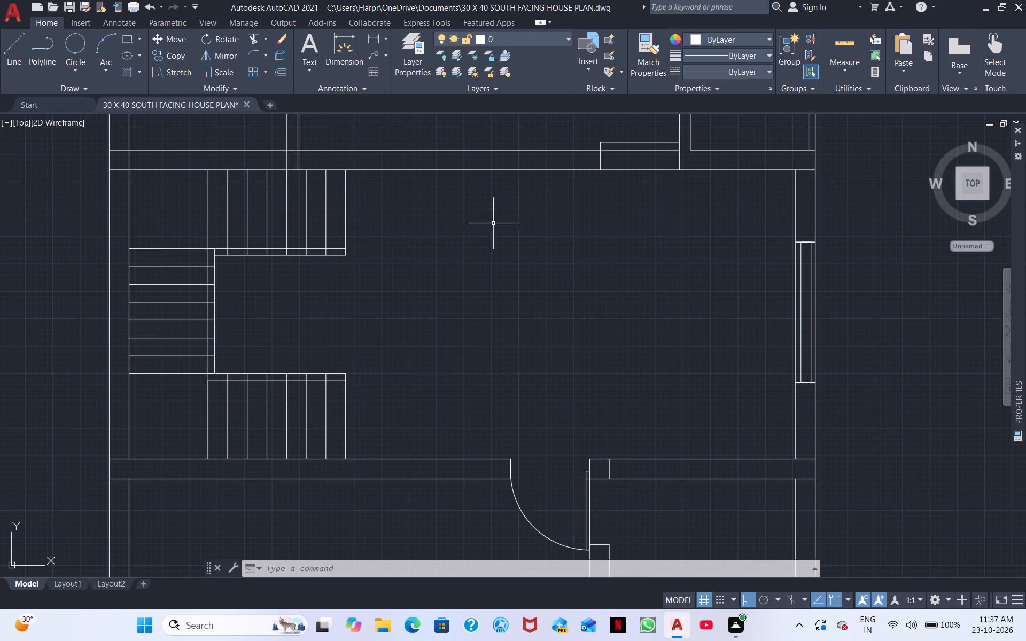
{"action": "middle_click_drag", "start_coordinate": [496, 284], "coordinate": [460, 374]}
{"action": "scroll", "coordinate": [450, 324], "scroll_direction": "down", "scroll_amount": 1}
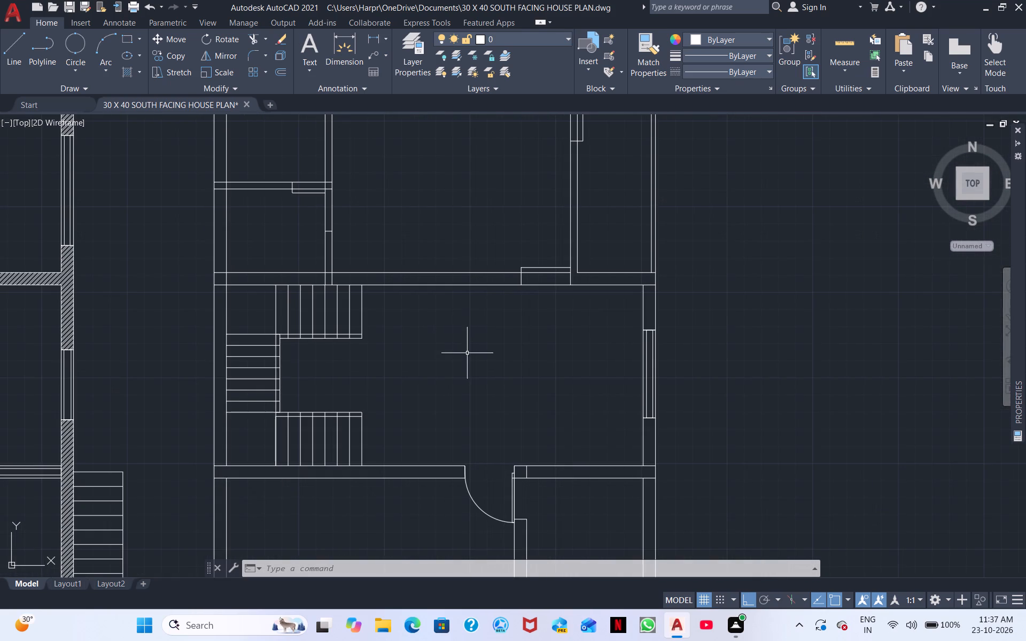
{"action": "middle_click_drag", "start_coordinate": [465, 362], "coordinate": [507, 333]}
{"action": "middle_click_drag", "start_coordinate": [418, 302], "coordinate": [422, 308]}
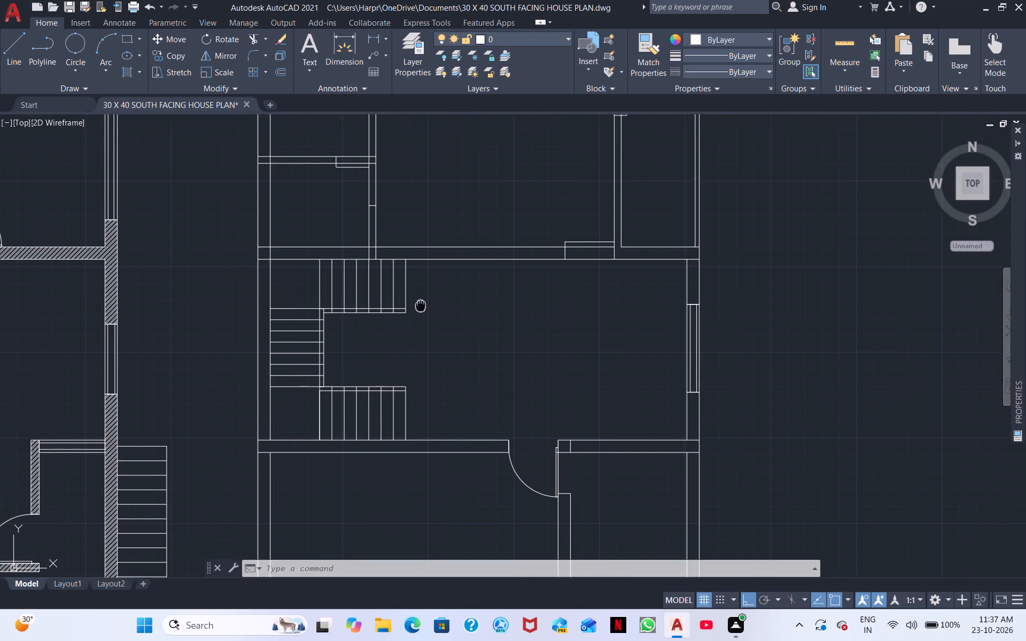
{"action": "middle_click_drag", "start_coordinate": [422, 308], "coordinate": [472, 382]}
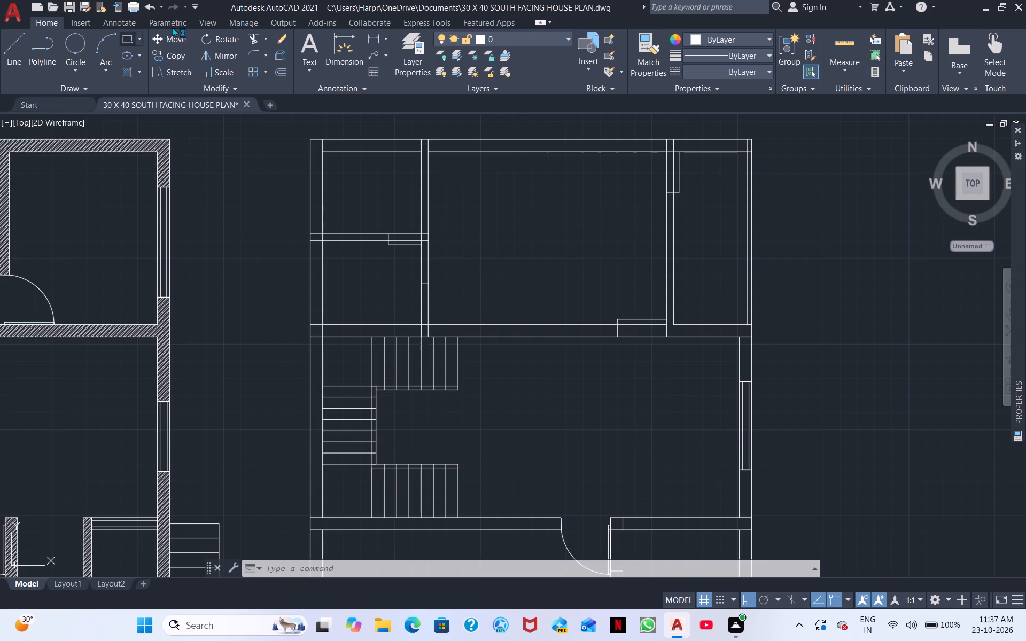
{"action": "left_click", "coordinate": [254, 44]}
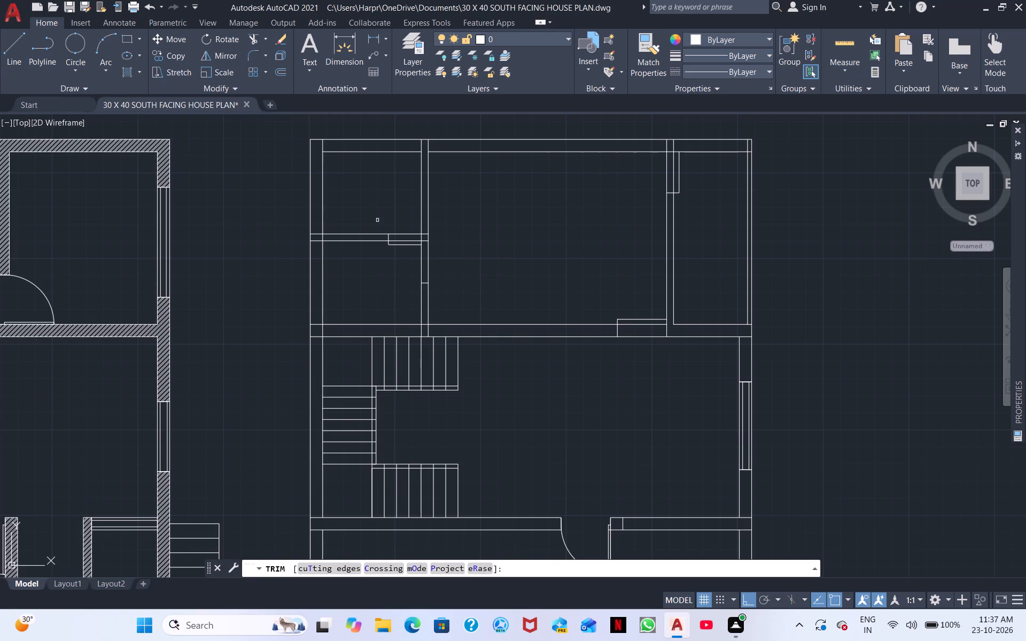
{"action": "left_click", "coordinate": [402, 232]}
{"action": "left_click", "coordinate": [403, 241]}
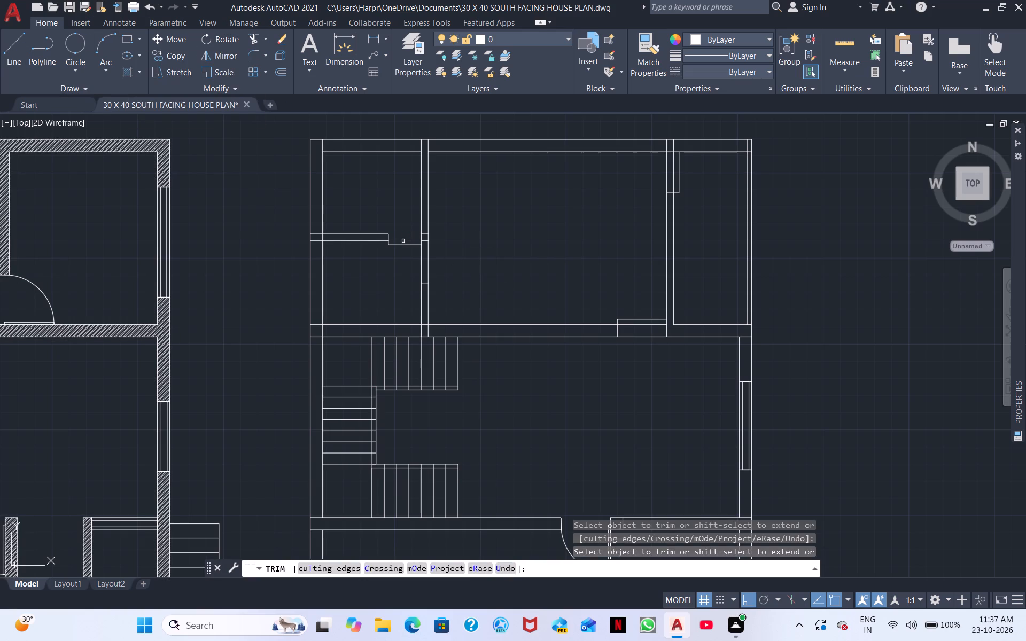
{"action": "left_click", "coordinate": [402, 244]}
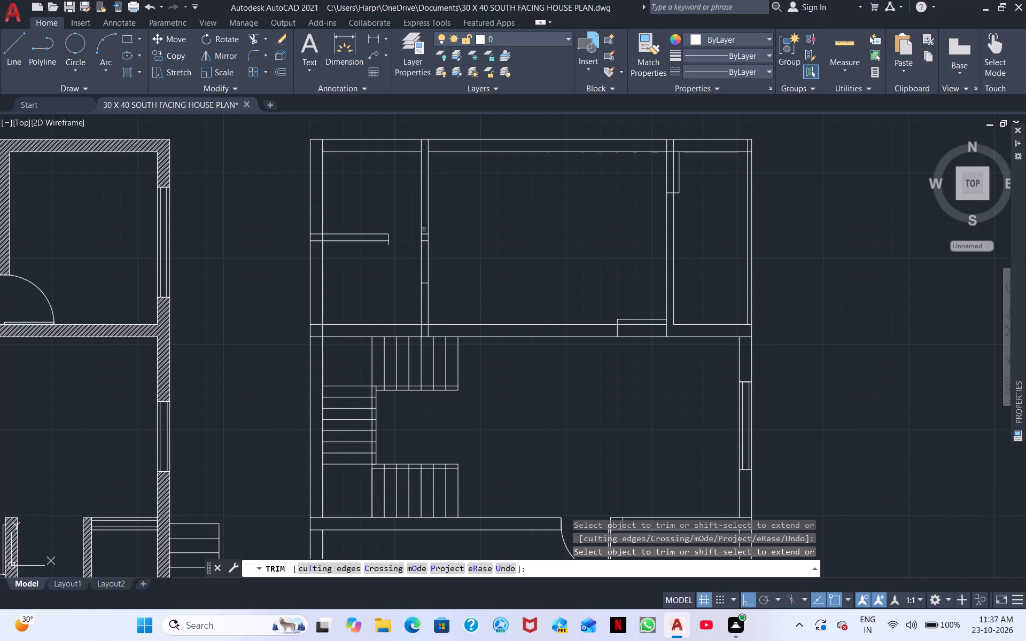
{"action": "left_click", "coordinate": [425, 233]}
{"action": "left_click", "coordinate": [421, 254]}
{"action": "left_click", "coordinate": [428, 255]}
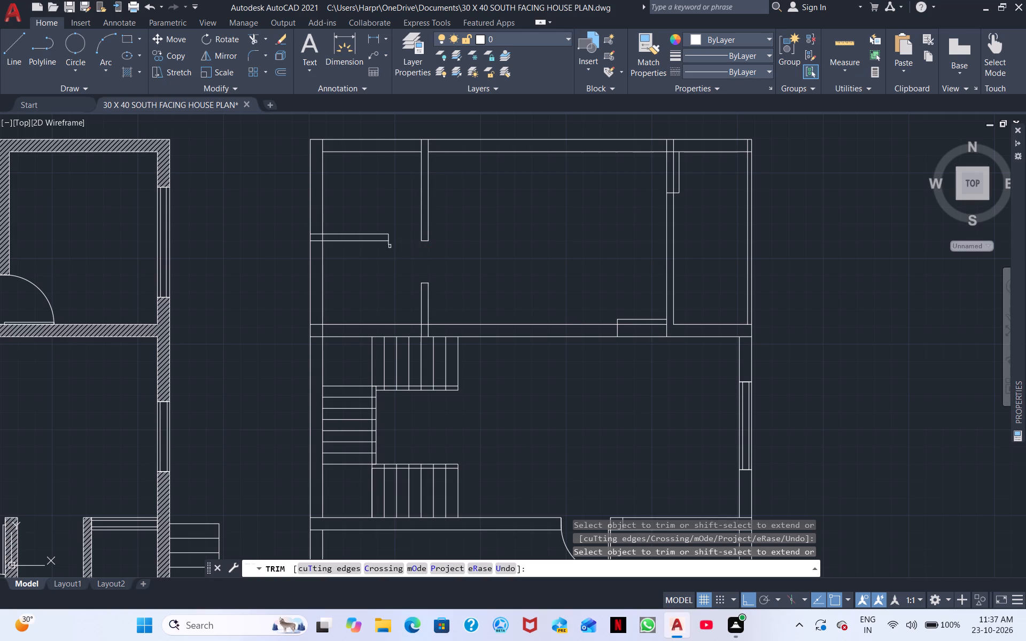
{"action": "left_click", "coordinate": [390, 246]}
Trim the wall lines and door marker at the northeast partition's upper end to open its door gap.
{"action": "left_click_drag", "start_coordinate": [664, 173], "coordinate": [688, 178]}
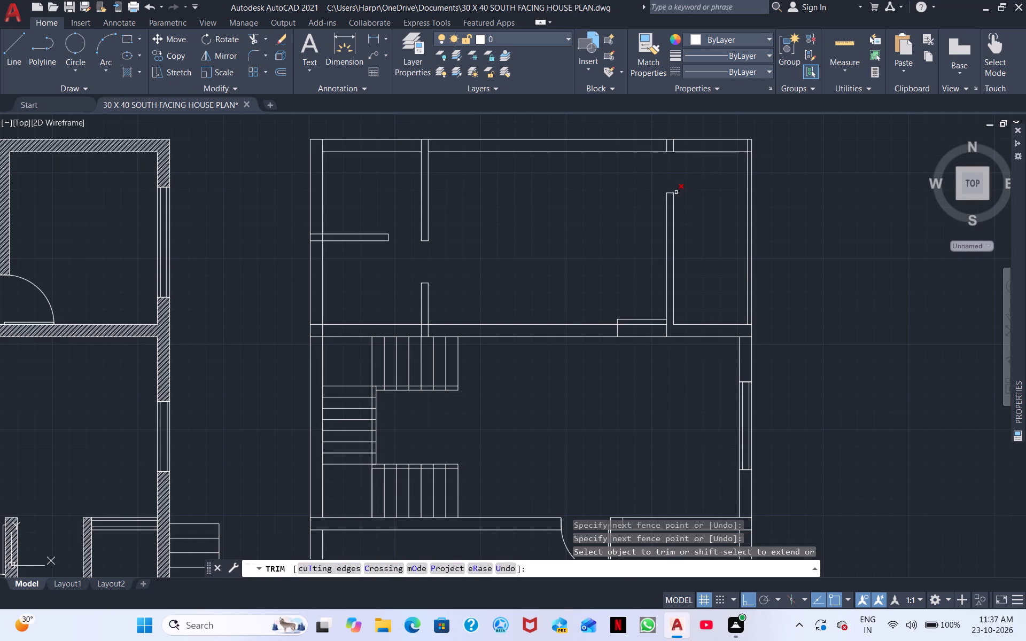
{"action": "left_click", "coordinate": [676, 192]}
Trim the central cross wall lines and door marker just west of the northeast room to open a door gap.
{"action": "left_click", "coordinate": [648, 317]}
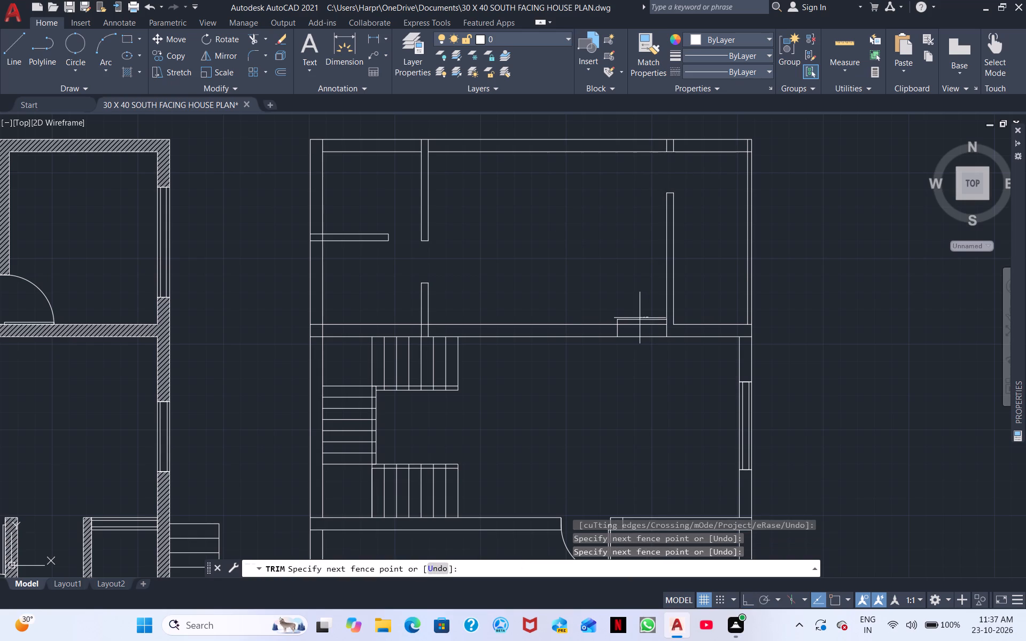
{"action": "left_click_drag", "start_coordinate": [641, 323], "coordinate": [648, 342]}
{"action": "left_click_drag", "start_coordinate": [647, 337], "coordinate": [644, 320]}
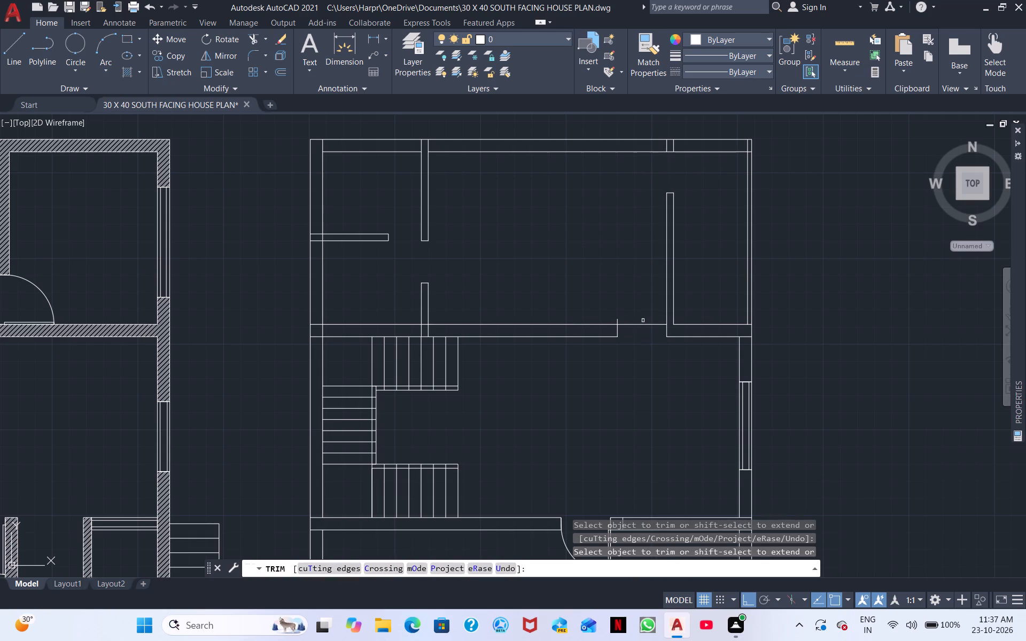
{"action": "left_click", "coordinate": [643, 322]}
{"action": "left_click_drag", "start_coordinate": [644, 326], "coordinate": [648, 339]}
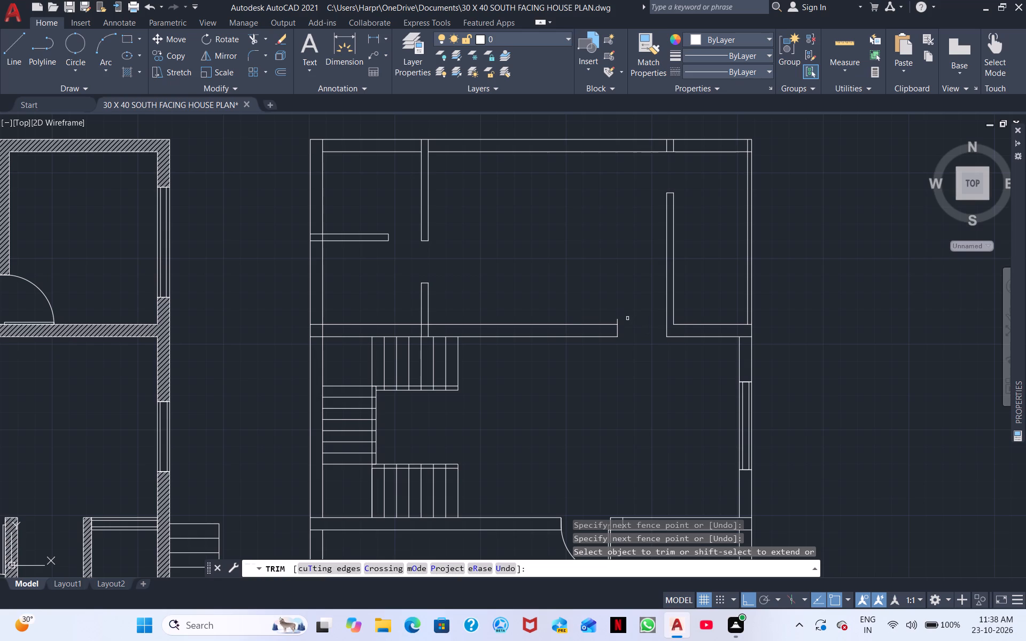
{"action": "left_click", "coordinate": [619, 319]}
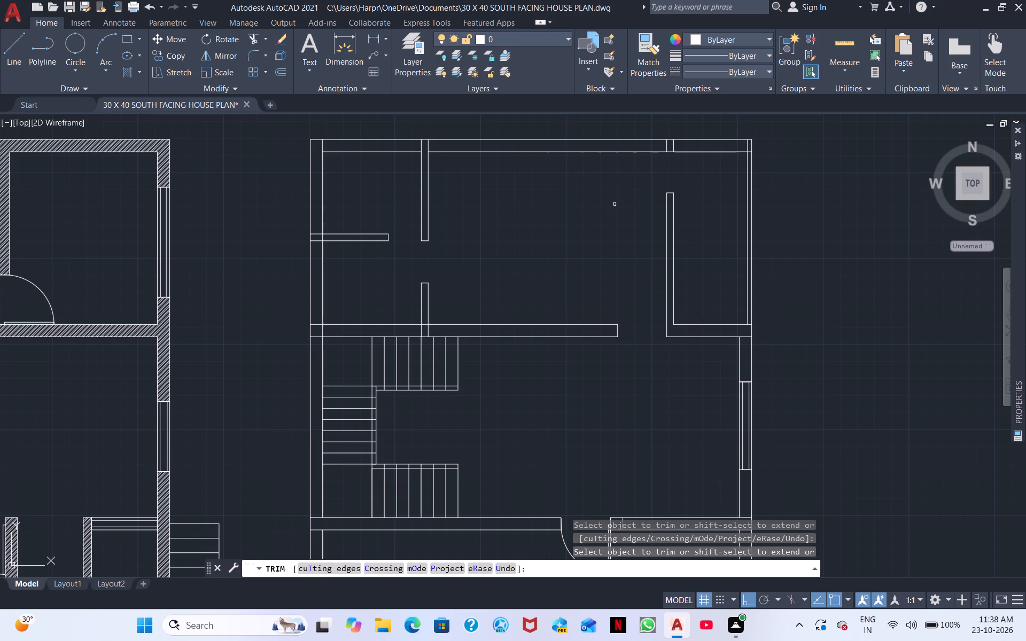
Trim the outer north wall line between the northeast partition's two lines, and offset its northeast room portion 3" inward.
{"action": "left_click", "coordinate": [670, 139]}
{"action": "key", "text": "Escape"}
{"action": "type", "text": "O"}
{"action": "key", "text": "space"}
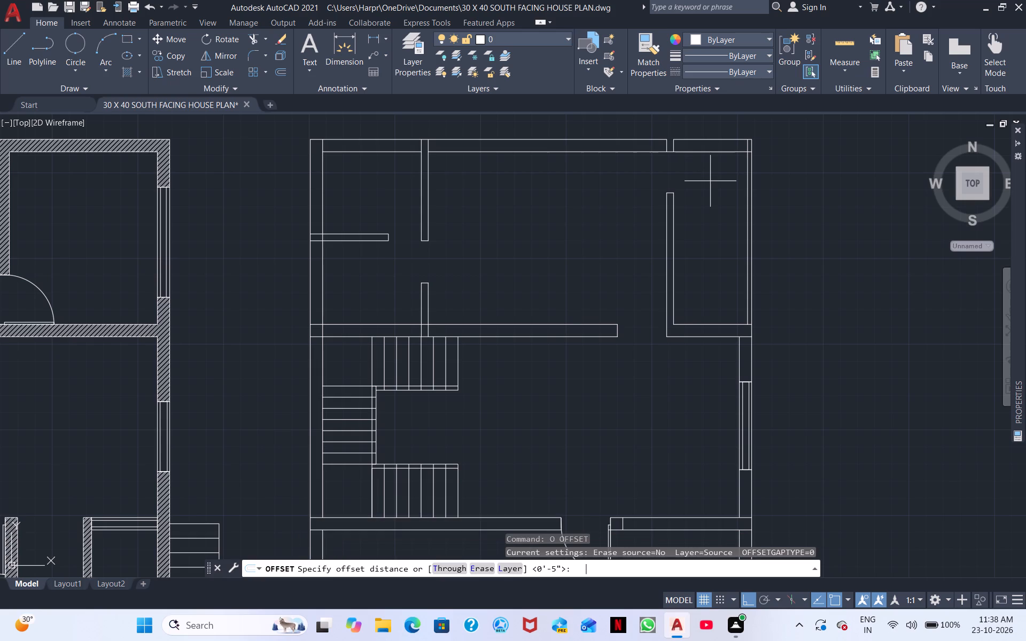
{"action": "type", "text": "3\""}
{"action": "key", "text": "Return"}
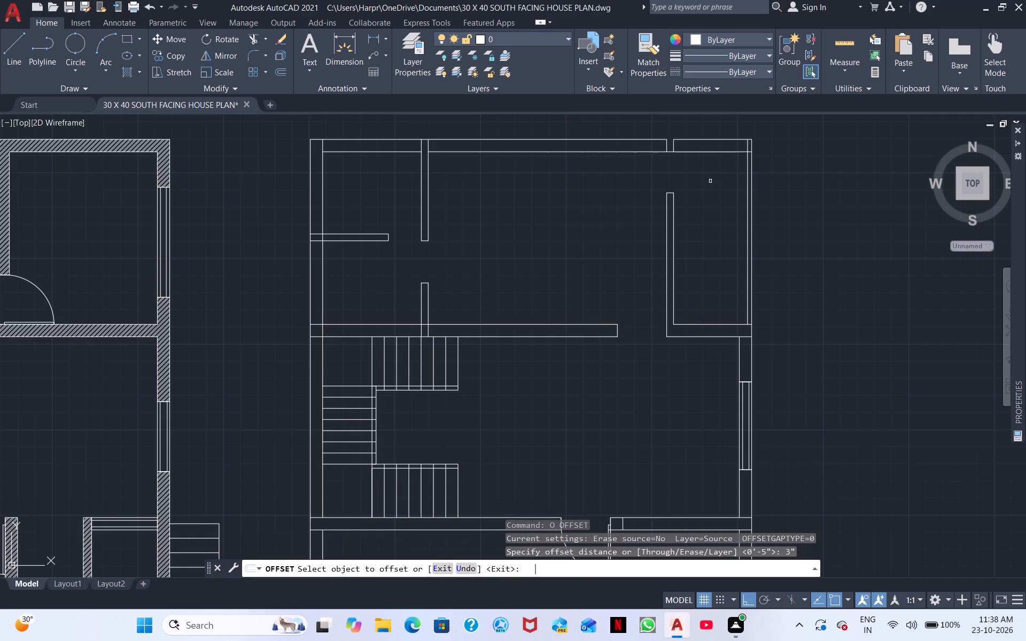
{"action": "left_click", "coordinate": [705, 139]}
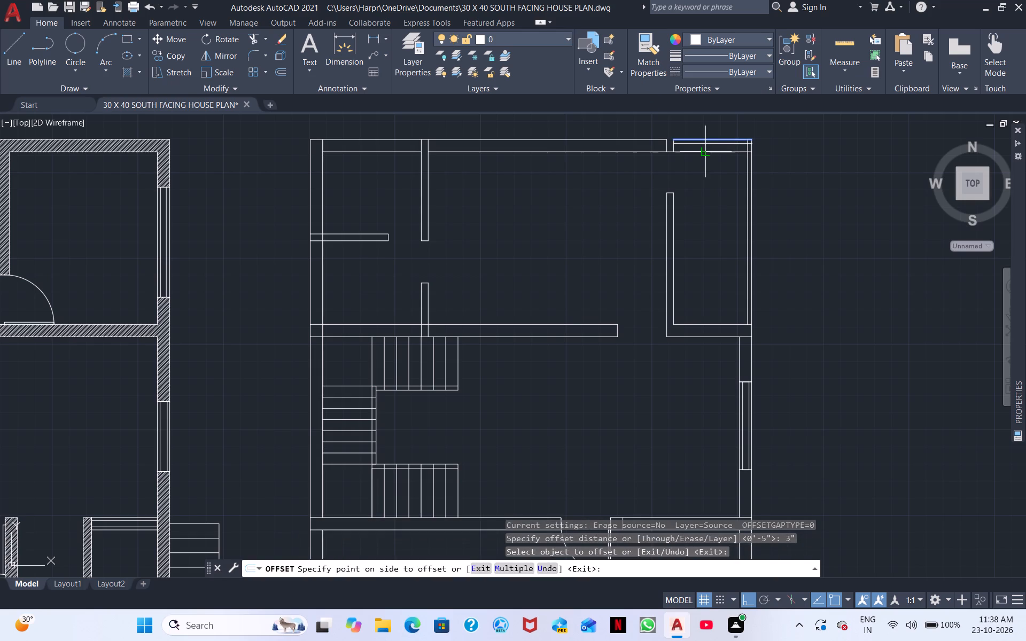
{"action": "left_click", "coordinate": [705, 148]}
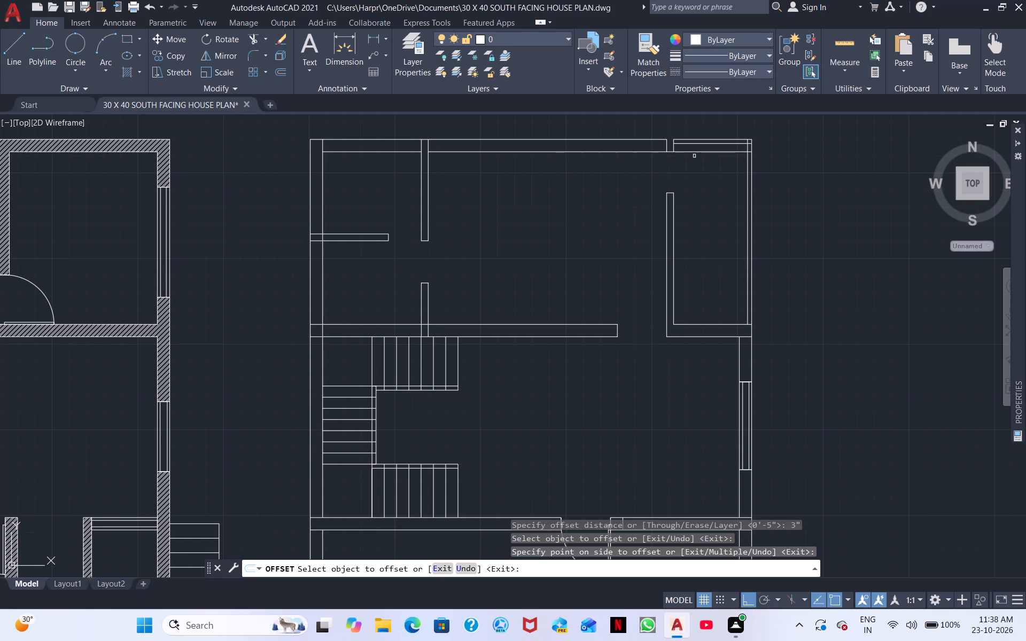
{"action": "right_click", "coordinate": [640, 182]}
{"action": "left_click", "coordinate": [665, 190]}
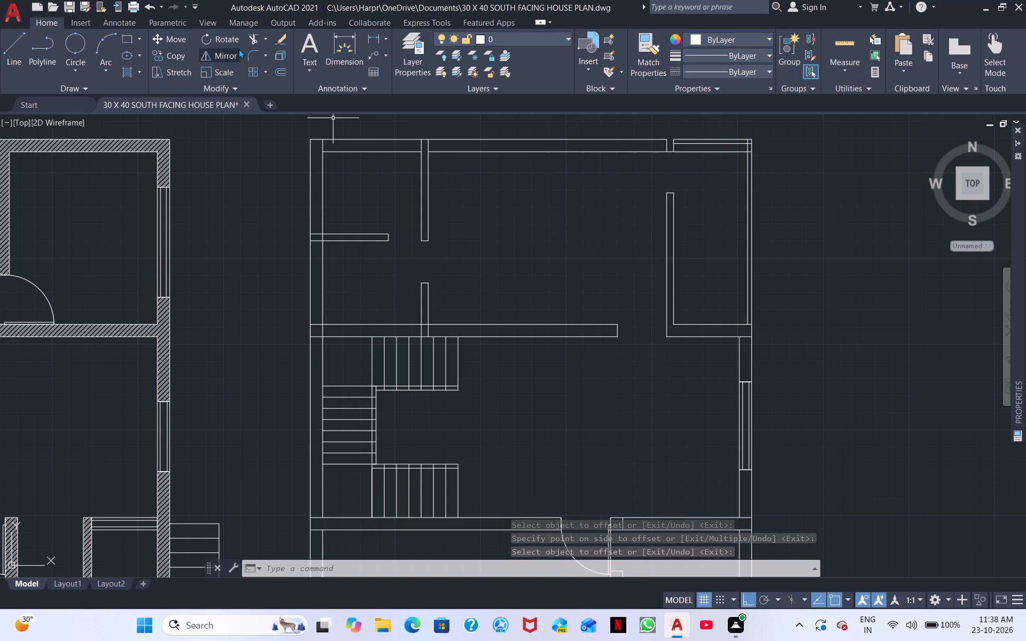
Trim the old inner north wall line across the northeast room and clean up the overlapping lines at its outer corner.
{"action": "left_click", "coordinate": [250, 37]}
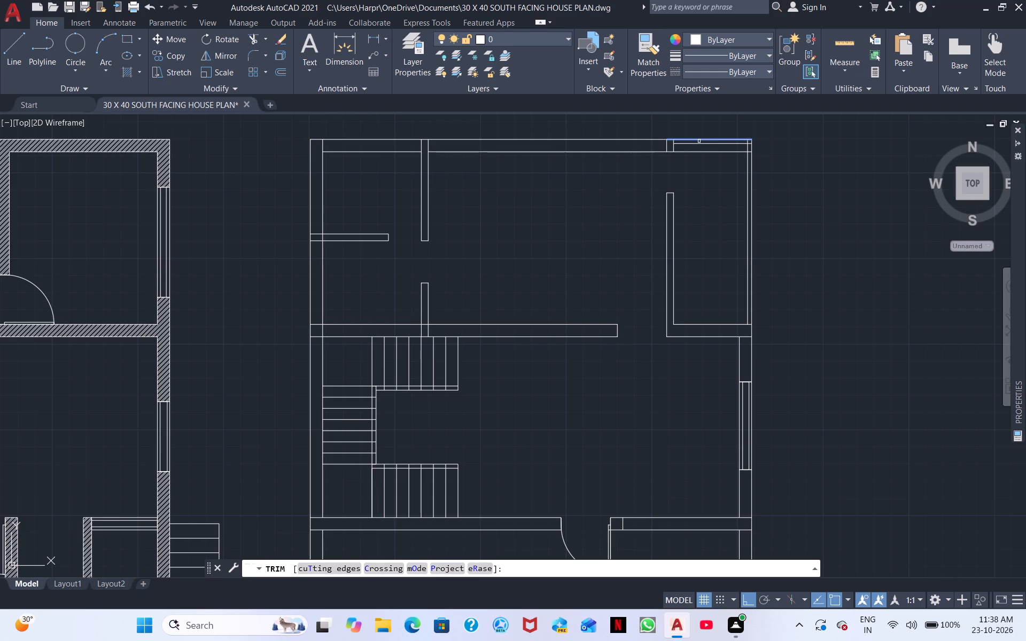
{"action": "left_click", "coordinate": [684, 138], "text": "shift"}
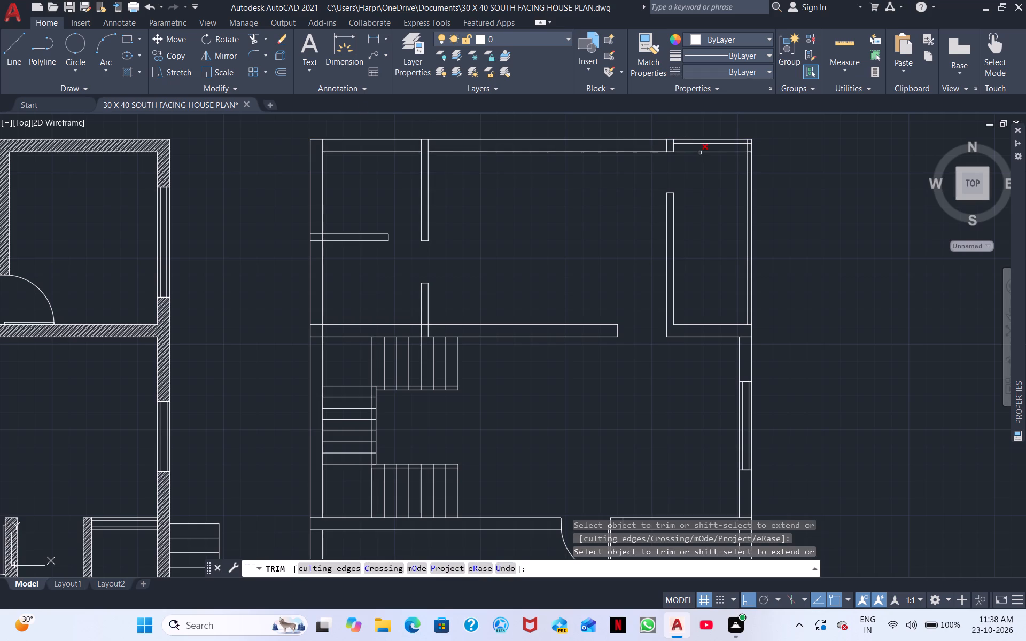
{"action": "left_click", "coordinate": [700, 153]}
{"action": "scroll", "coordinate": [718, 147], "scroll_direction": "up", "scroll_amount": 2}
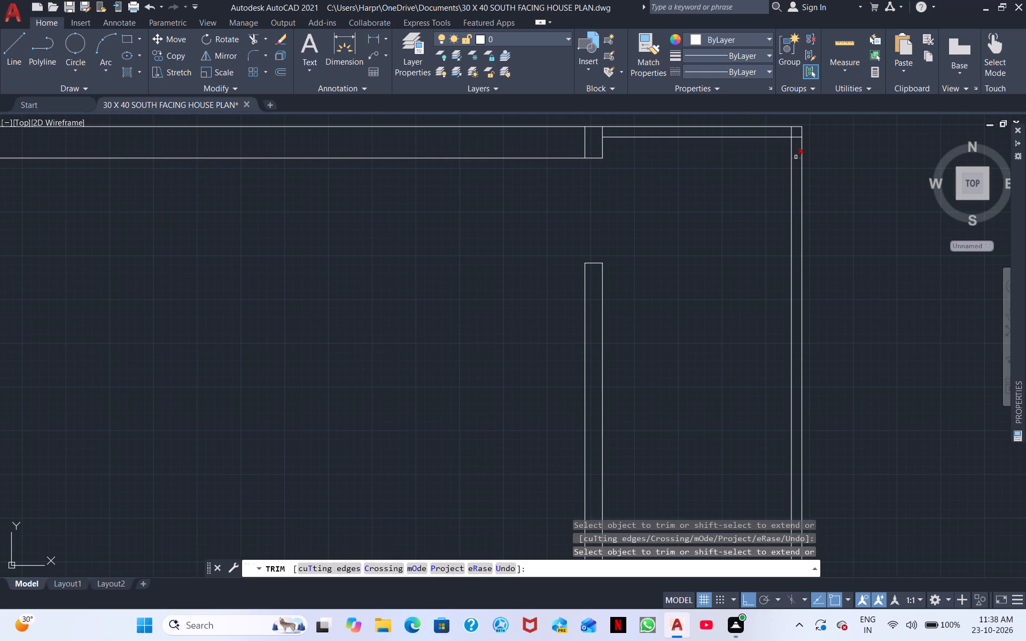
{"action": "left_click", "coordinate": [796, 157]}
{"action": "left_click", "coordinate": [797, 136]}
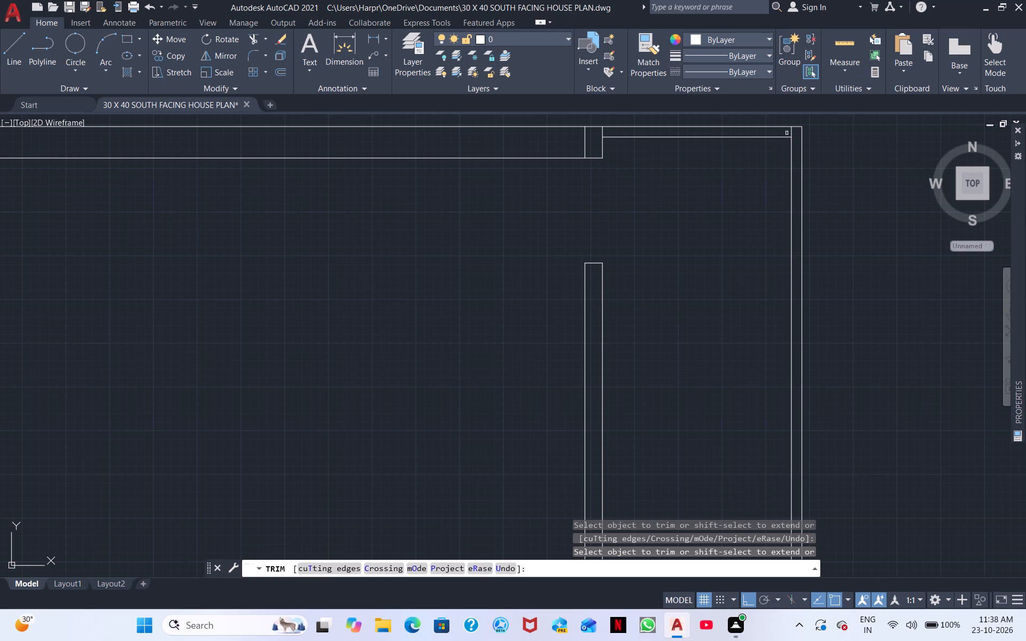
{"action": "left_click", "coordinate": [790, 131]}
{"action": "middle_click_drag", "start_coordinate": [717, 326], "coordinate": [669, 205]}
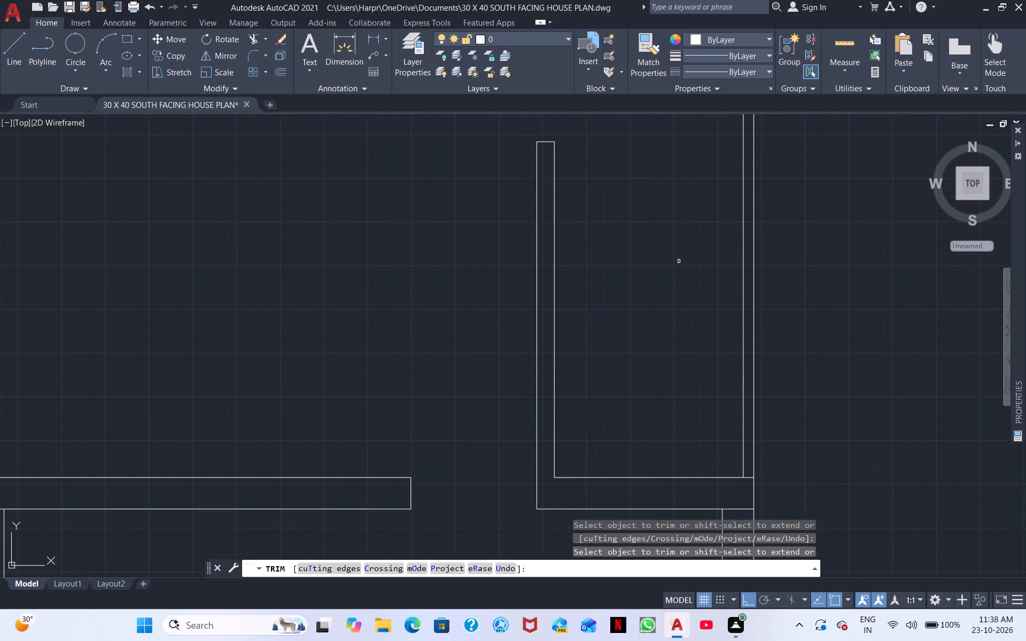
{"action": "middle_click_drag", "start_coordinate": [679, 262], "coordinate": [634, 153]}
{"action": "scroll", "coordinate": [591, 281], "scroll_direction": "down", "scroll_amount": 2}
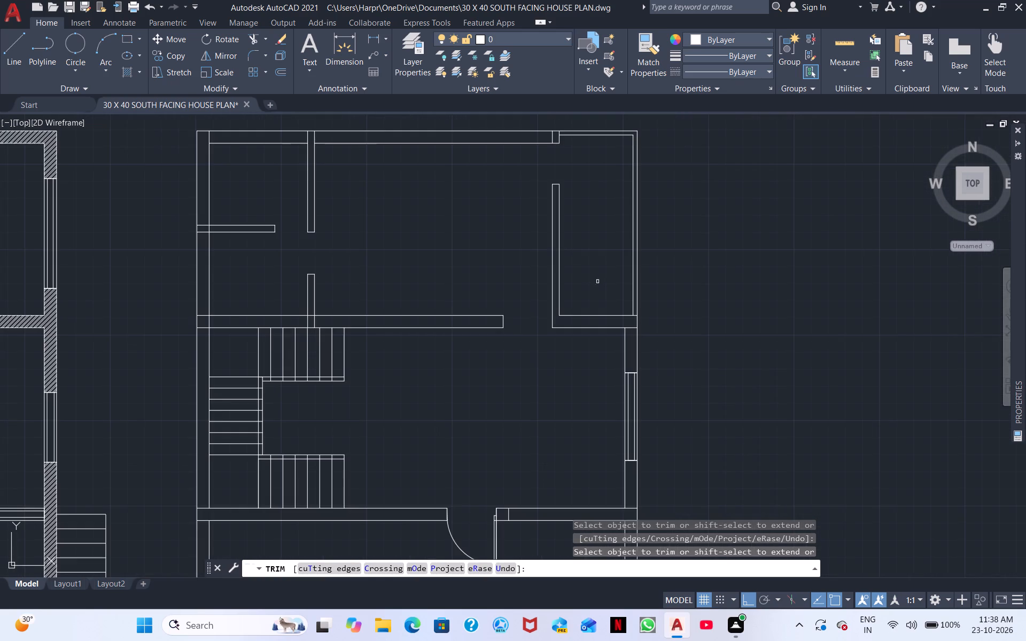
{"action": "middle_click_drag", "start_coordinate": [596, 243], "coordinate": [659, 379]}
{"action": "scroll", "coordinate": [548, 306], "scroll_direction": "up", "scroll_amount": 1}
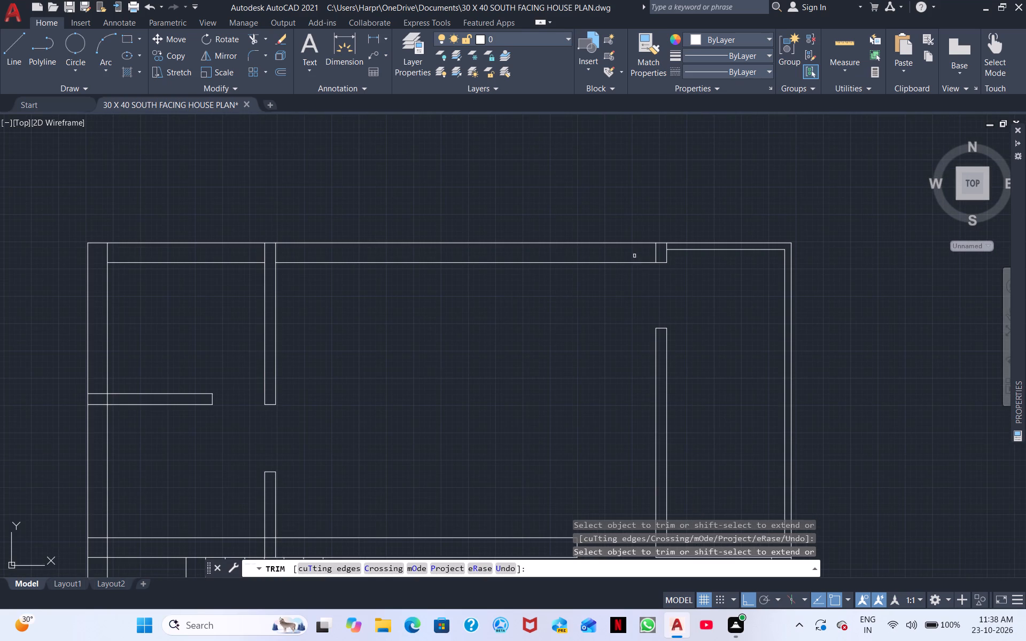
{"action": "right_click", "coordinate": [457, 308]}
{"action": "left_click", "coordinate": [489, 315]}
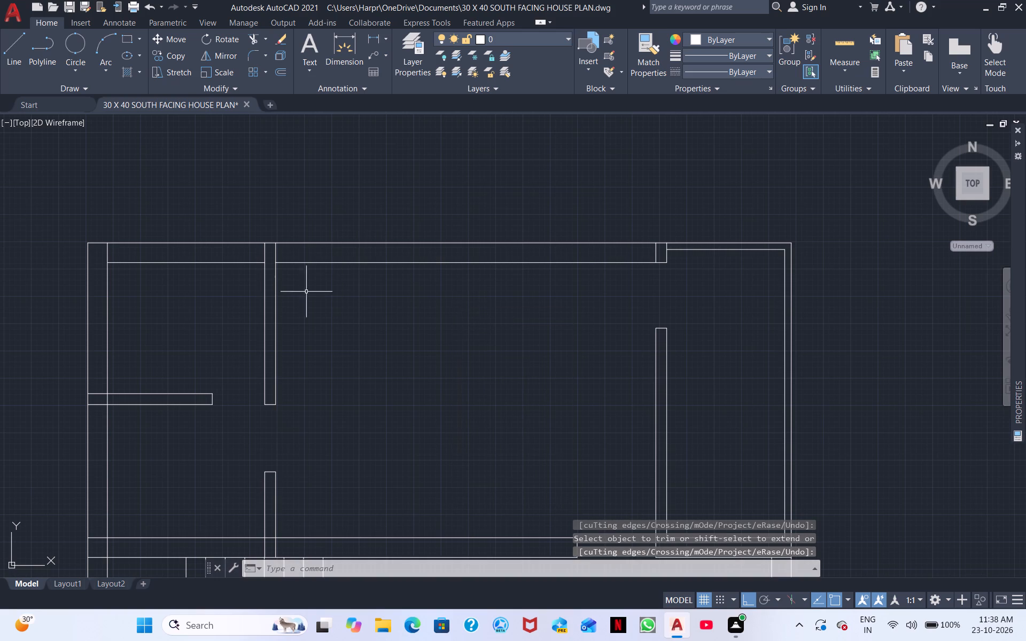
Draw a window rectangle across the full thickness of the north wall, directly west of the northeast partition.
{"action": "left_click", "coordinate": [127, 37]}
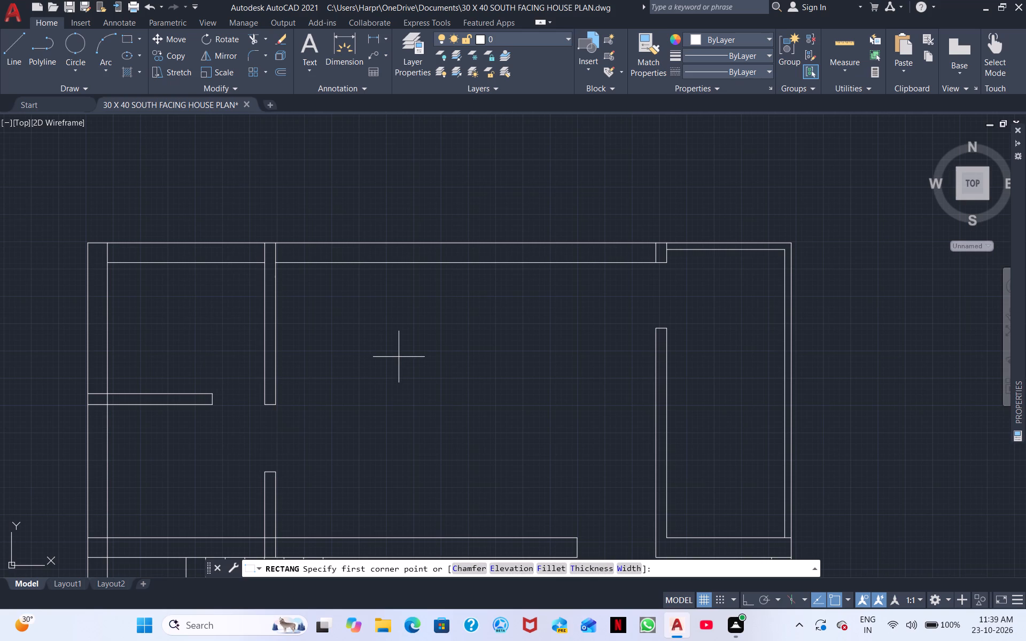
{"action": "middle_click_drag", "start_coordinate": [406, 372], "coordinate": [258, 376]}
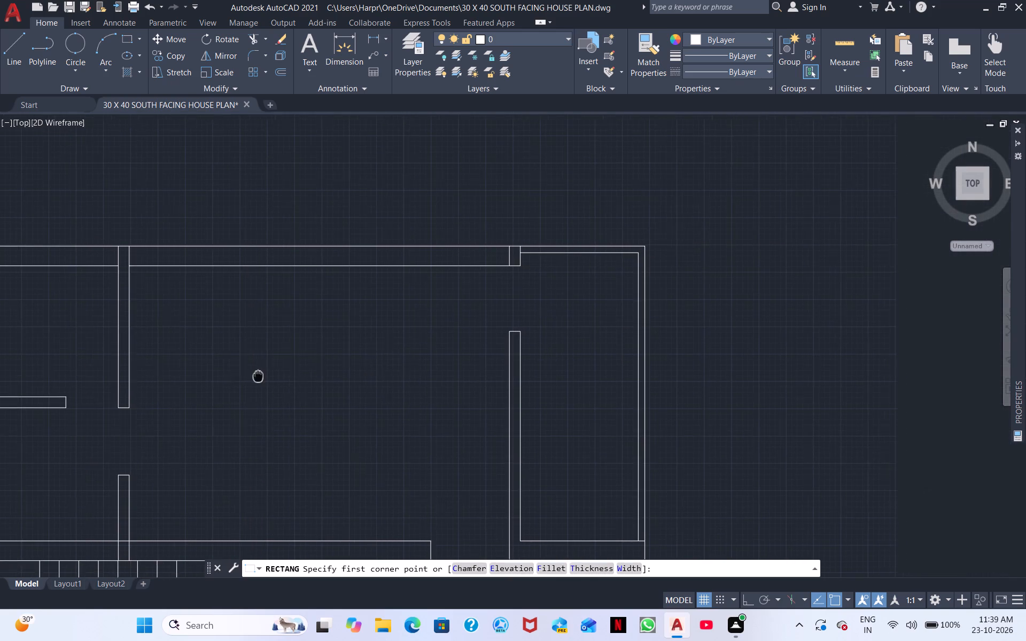
{"action": "middle_click_drag", "start_coordinate": [258, 376], "coordinate": [255, 376]}
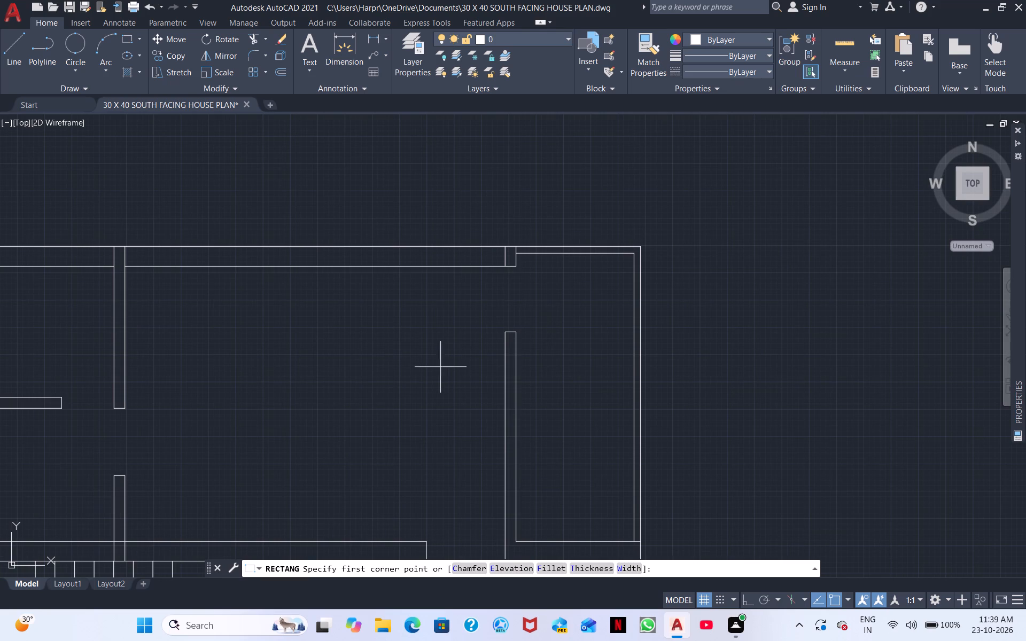
{"action": "middle_click_drag", "start_coordinate": [307, 456], "coordinate": [351, 362]}
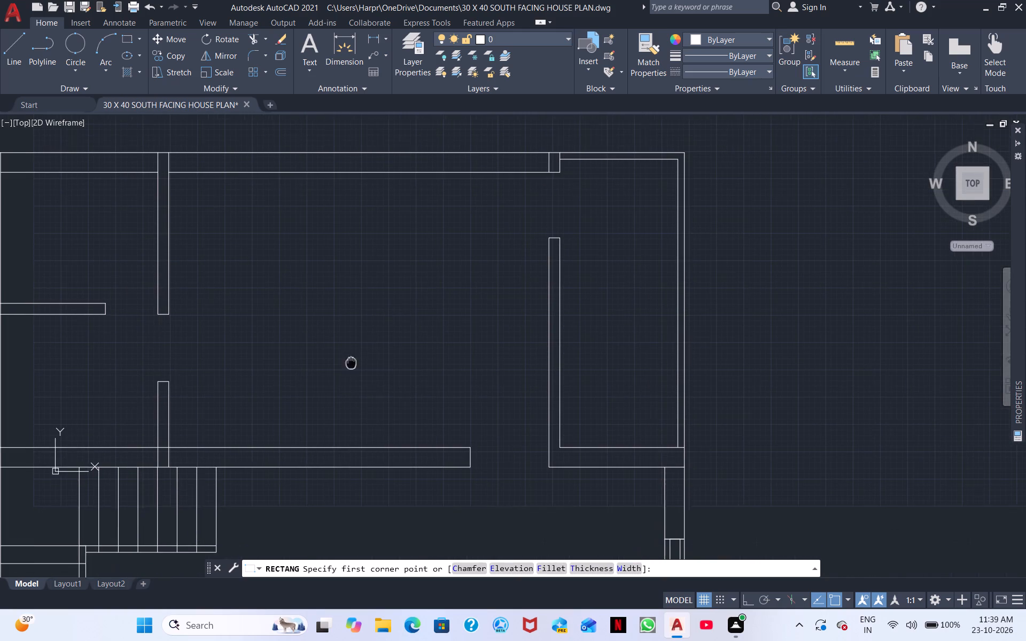
{"action": "middle_click_drag", "start_coordinate": [351, 362], "coordinate": [351, 361]}
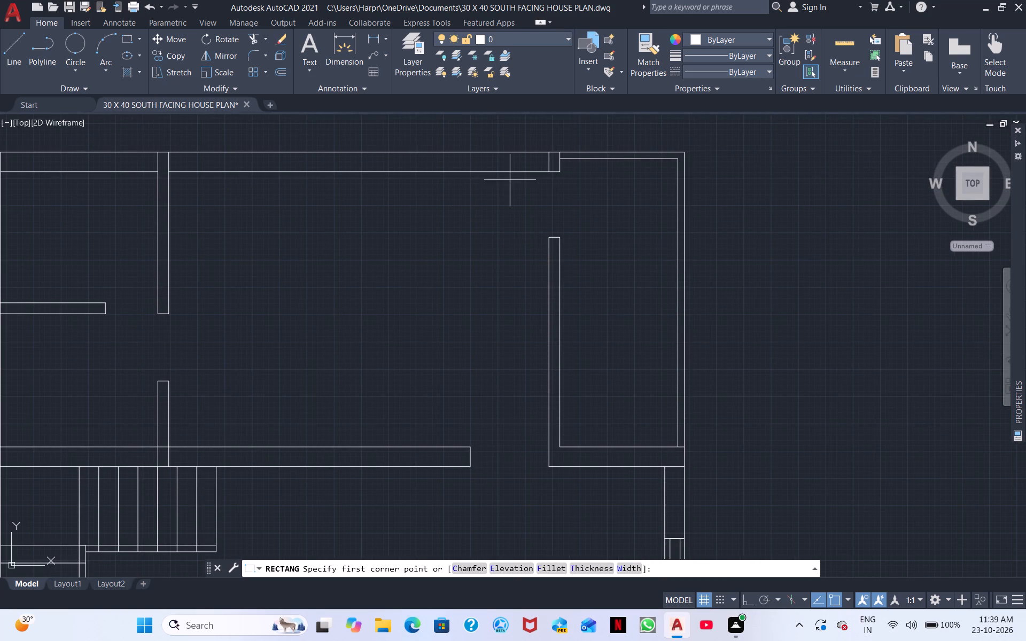
{"action": "left_click", "coordinate": [120, 43]}
{"action": "left_click", "coordinate": [550, 169]}
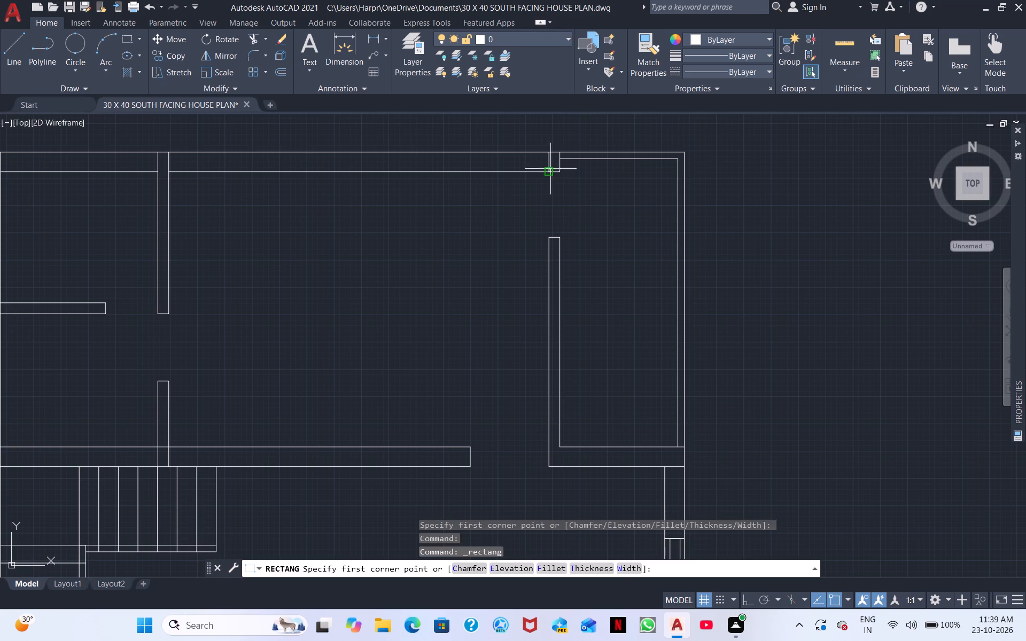
{"action": "left_click", "coordinate": [436, 152]}
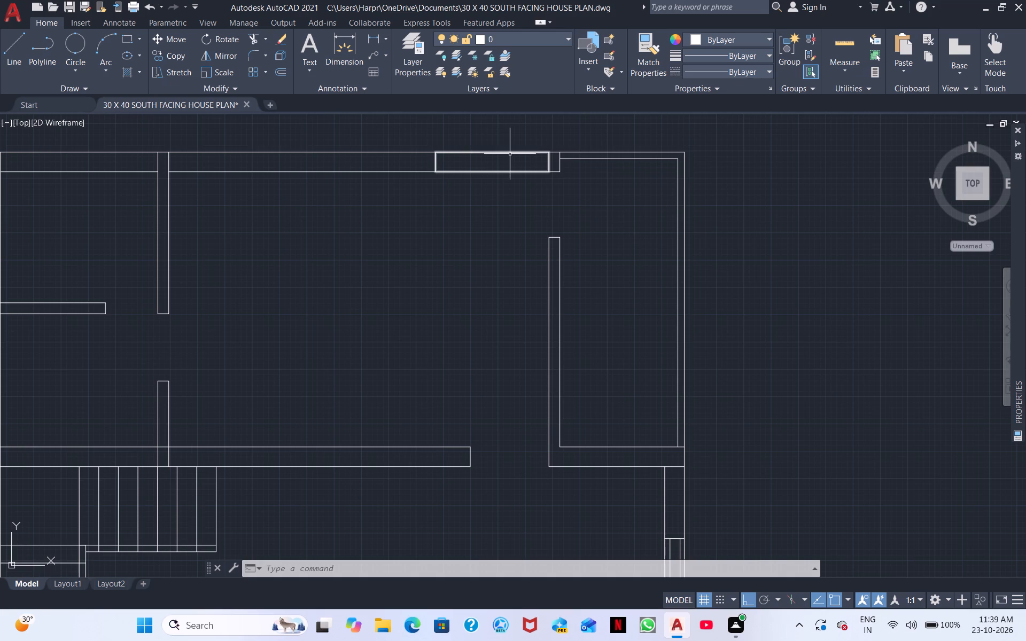
Draw a second rectangle over the window's full length, covering the middle third of the wall thickness.
{"action": "scroll", "coordinate": [499, 164], "scroll_direction": "up", "scroll_amount": 2}
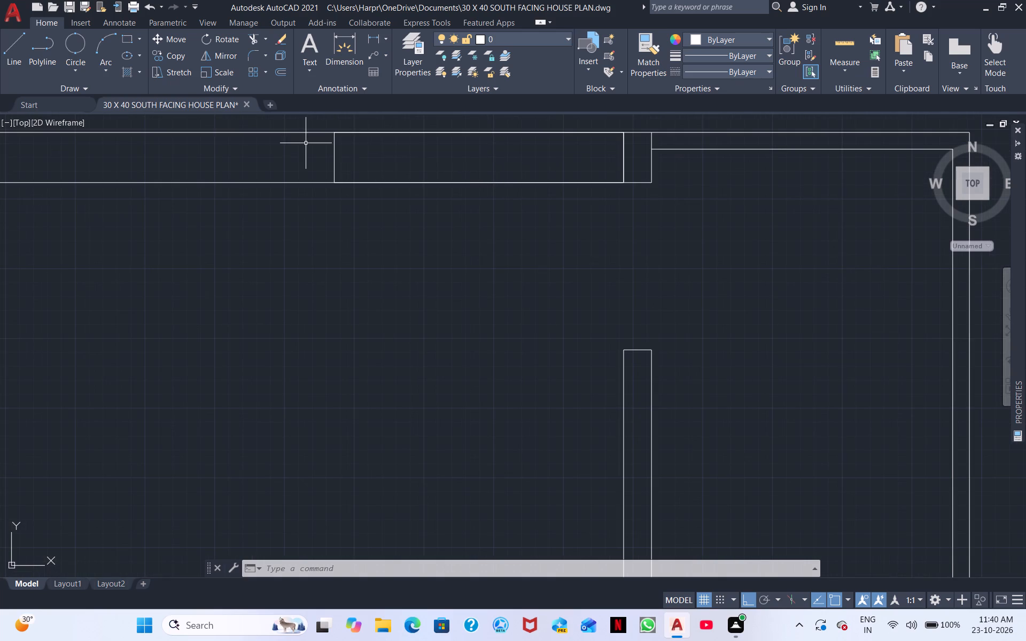
{"action": "right_click", "coordinate": [517, 305]}
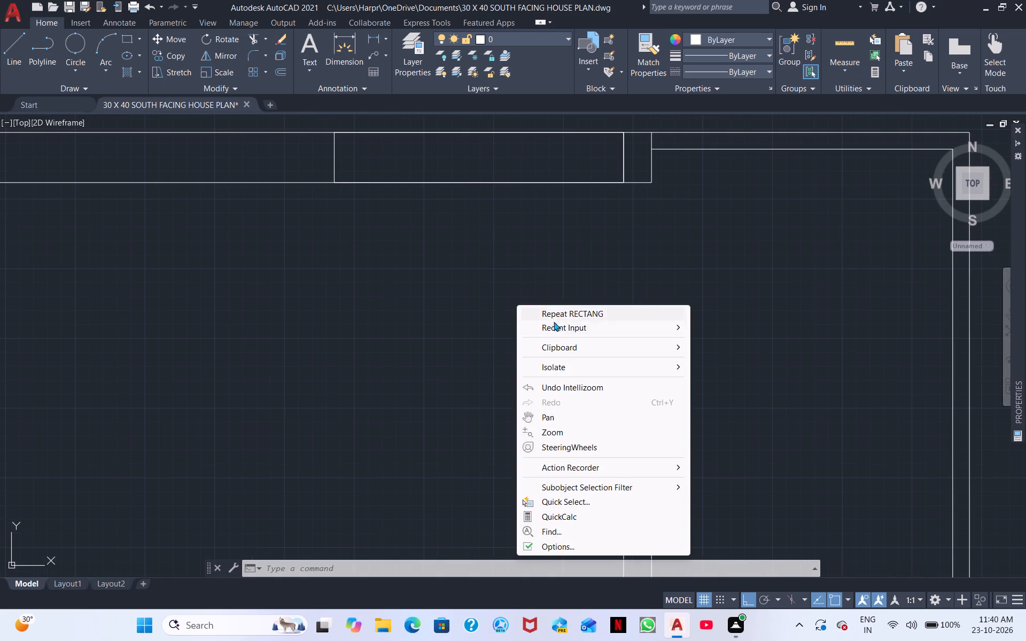
{"action": "left_click", "coordinate": [553, 312]}
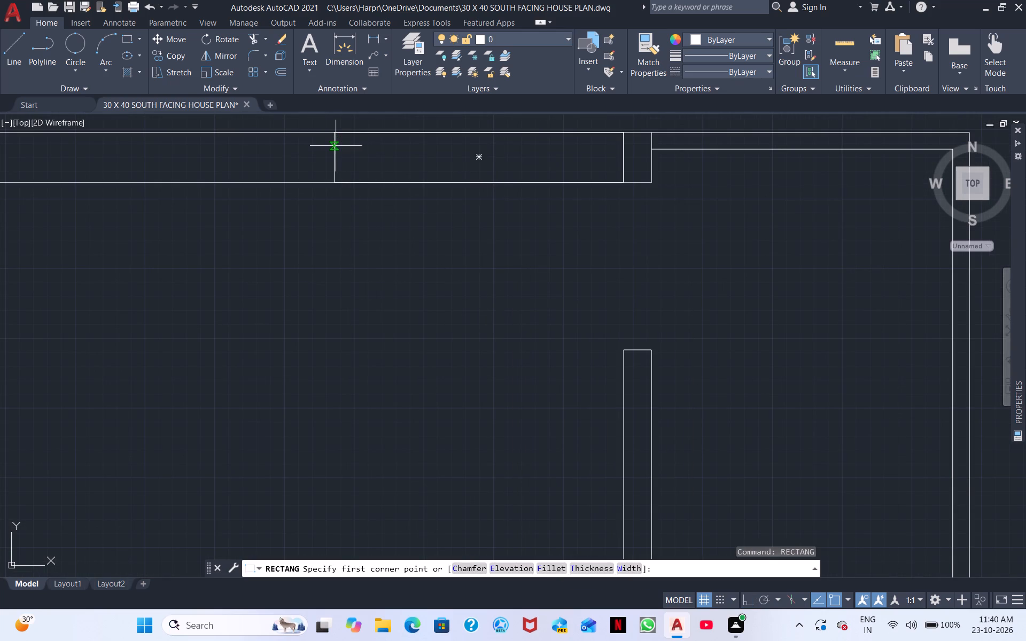
{"action": "left_click", "coordinate": [336, 148]}
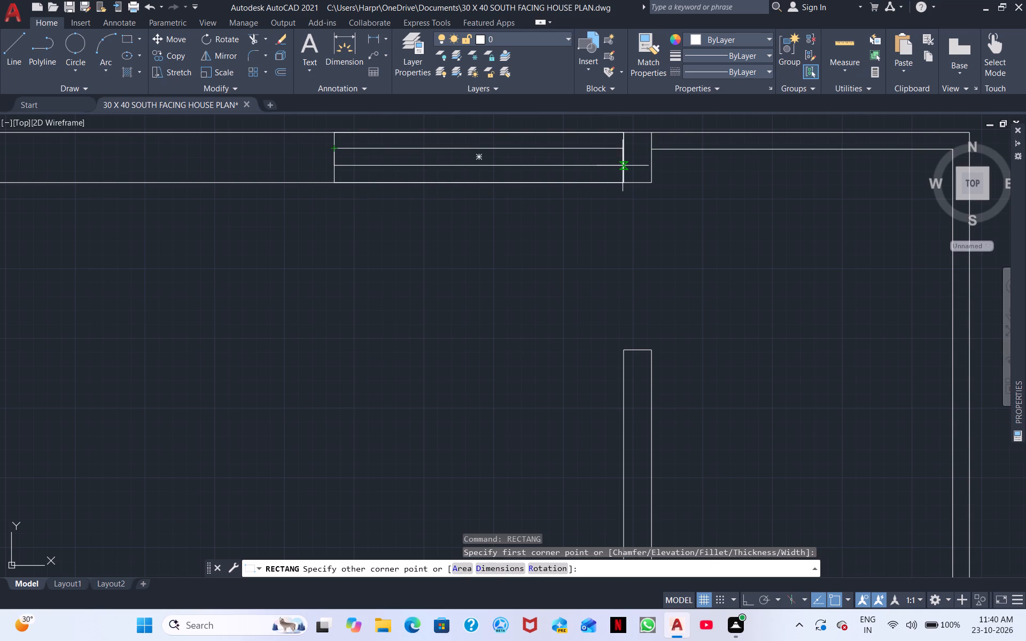
{"action": "left_click", "coordinate": [623, 166]}
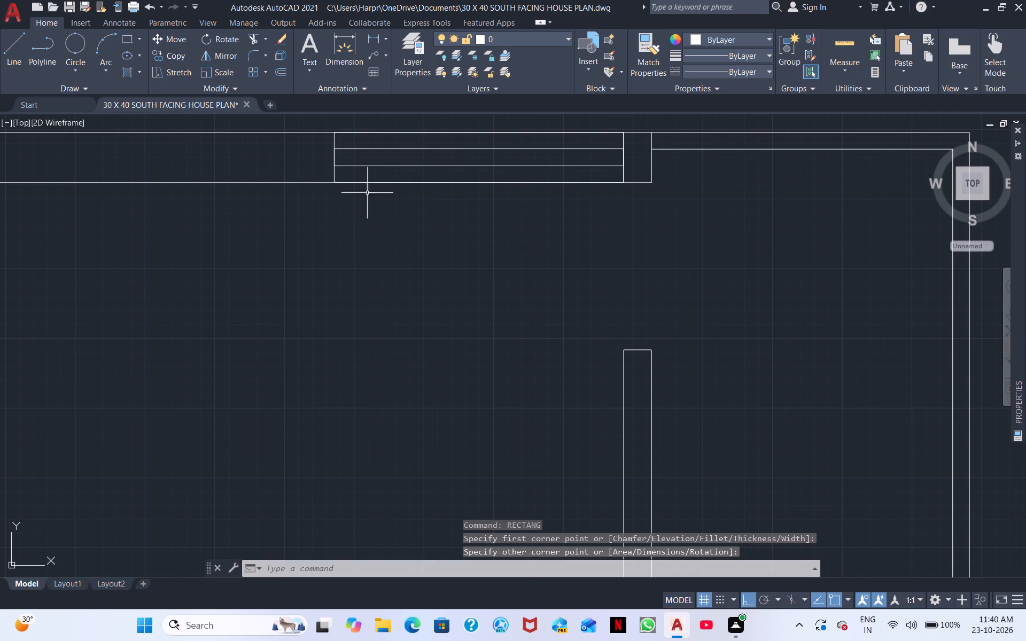
Draw a jamb line across the north wall thickness at the window's west end.
{"action": "scroll", "coordinate": [374, 189], "scroll_direction": "down", "scroll_amount": 2}
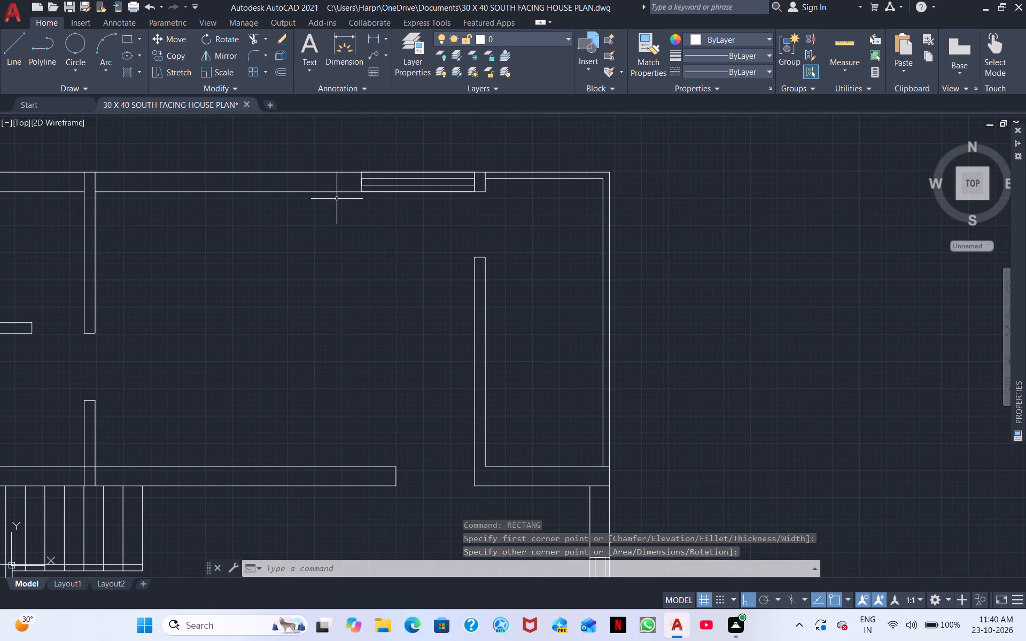
{"action": "left_click", "coordinate": [9, 50]}
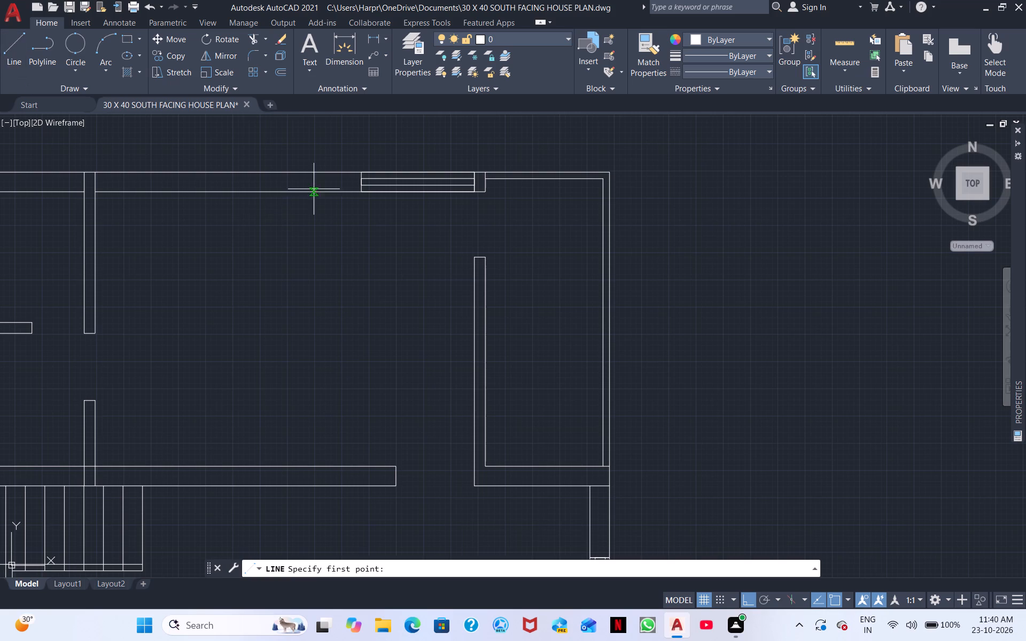
{"action": "scroll", "coordinate": [357, 159], "scroll_direction": "up", "scroll_amount": 3}
{"action": "left_click", "coordinate": [363, 215]}
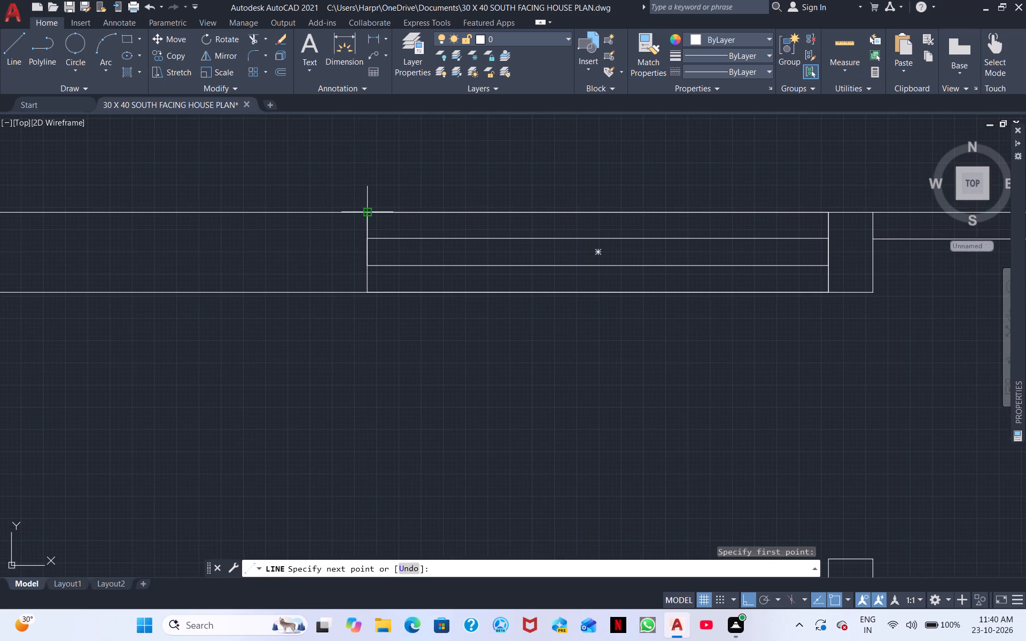
{"action": "left_click", "coordinate": [363, 292]}
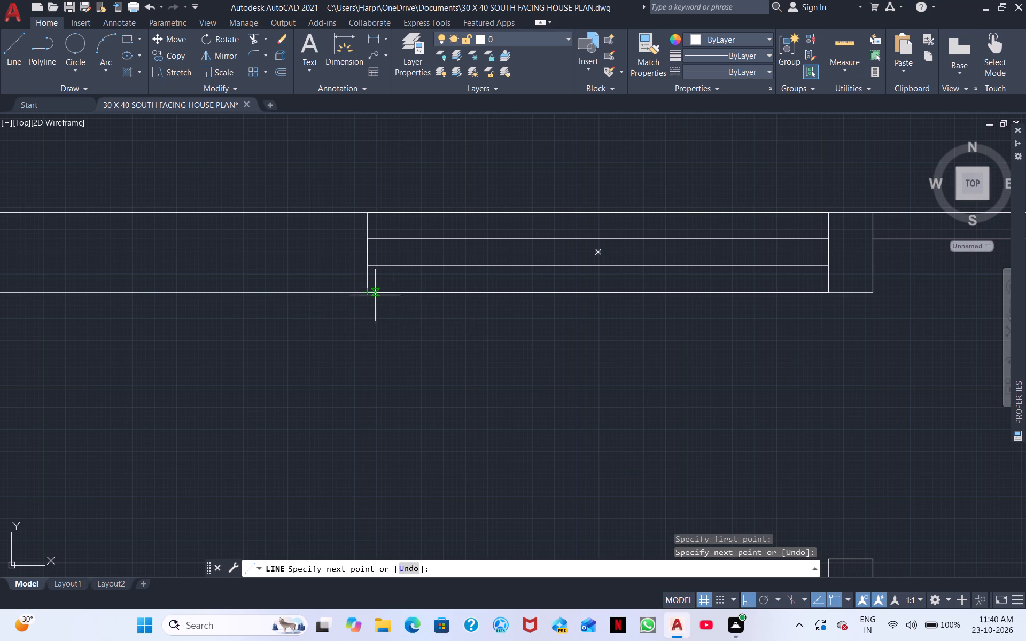
{"action": "key", "text": "Escape"}
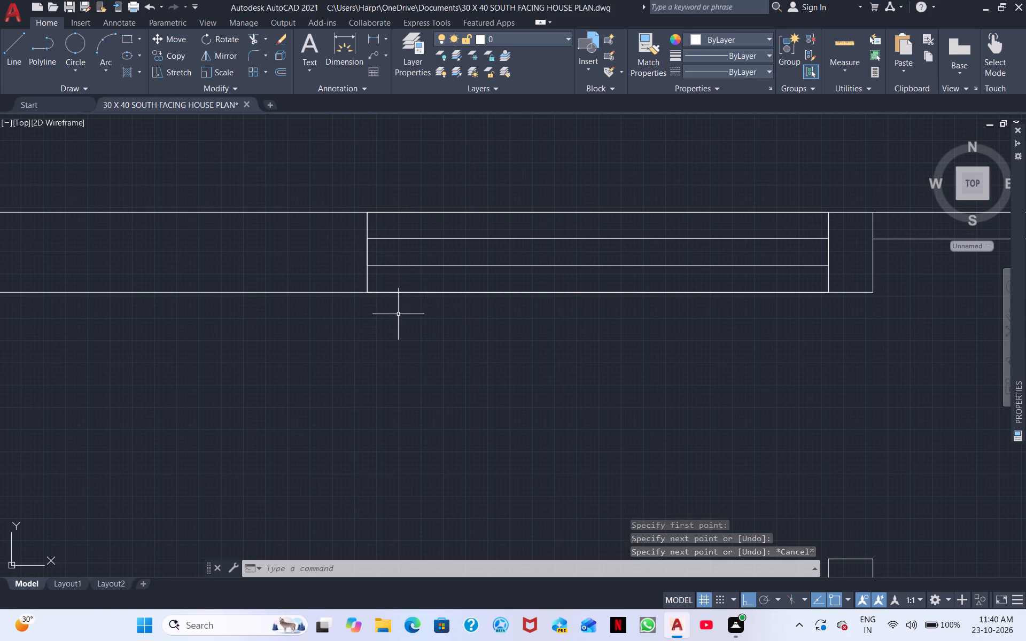
Move both window rectangles straight down, clear of the north wall.
{"action": "left_click", "coordinate": [508, 291]}
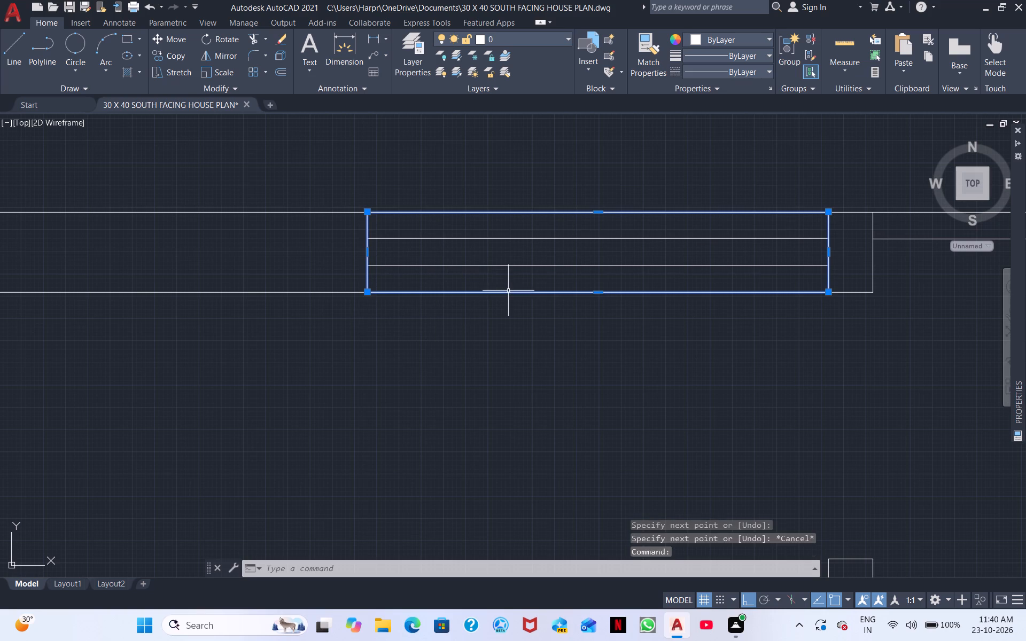
{"action": "left_click", "coordinate": [516, 265]}
{"action": "right_click", "coordinate": [517, 267]}
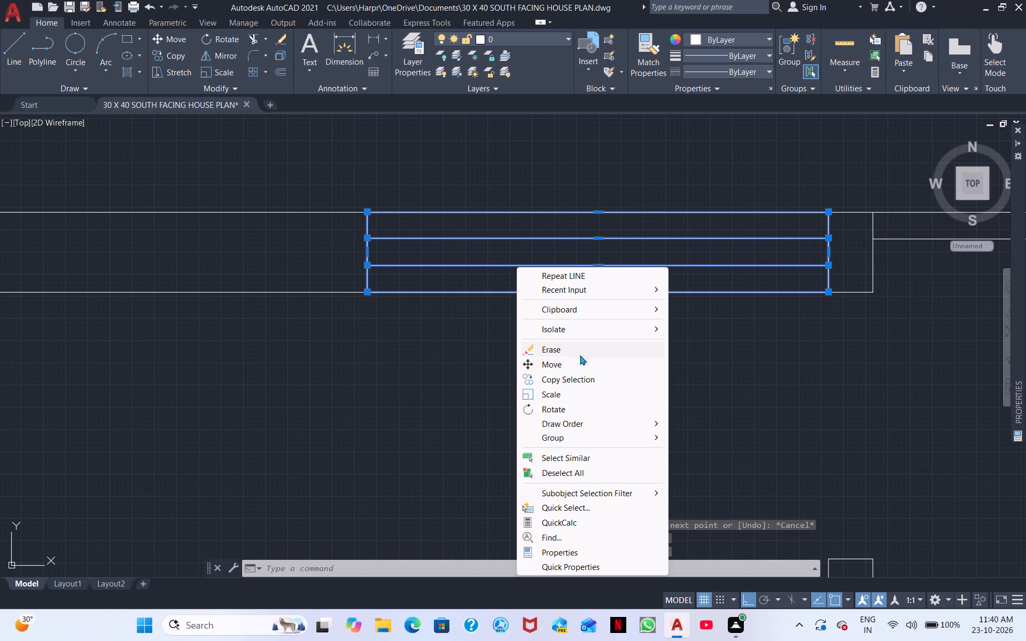
{"action": "left_click", "coordinate": [574, 360]}
{"action": "left_click", "coordinate": [603, 256]}
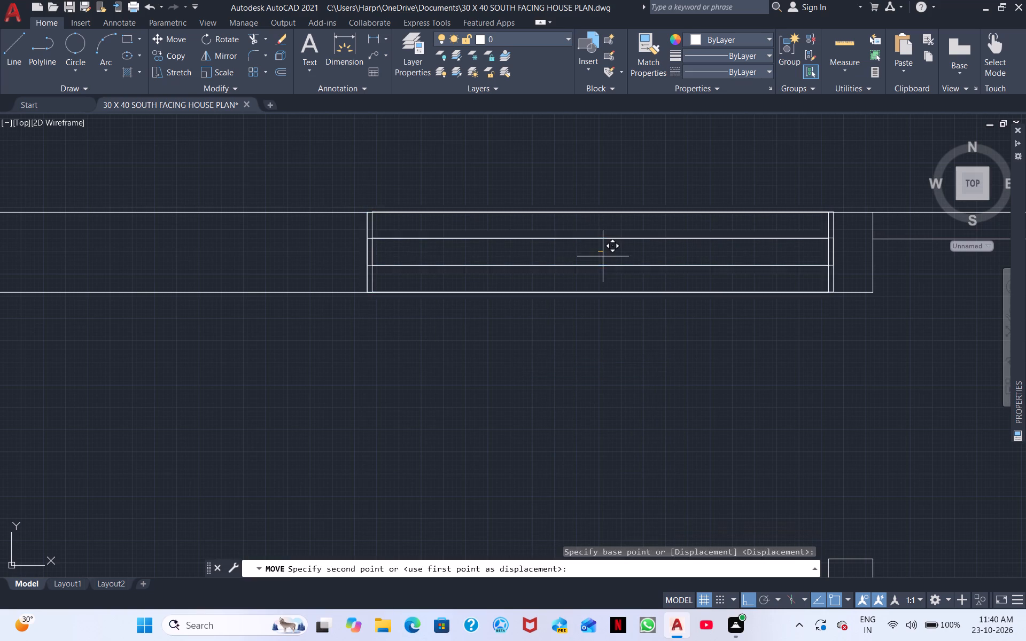
{"action": "left_click", "coordinate": [607, 371]}
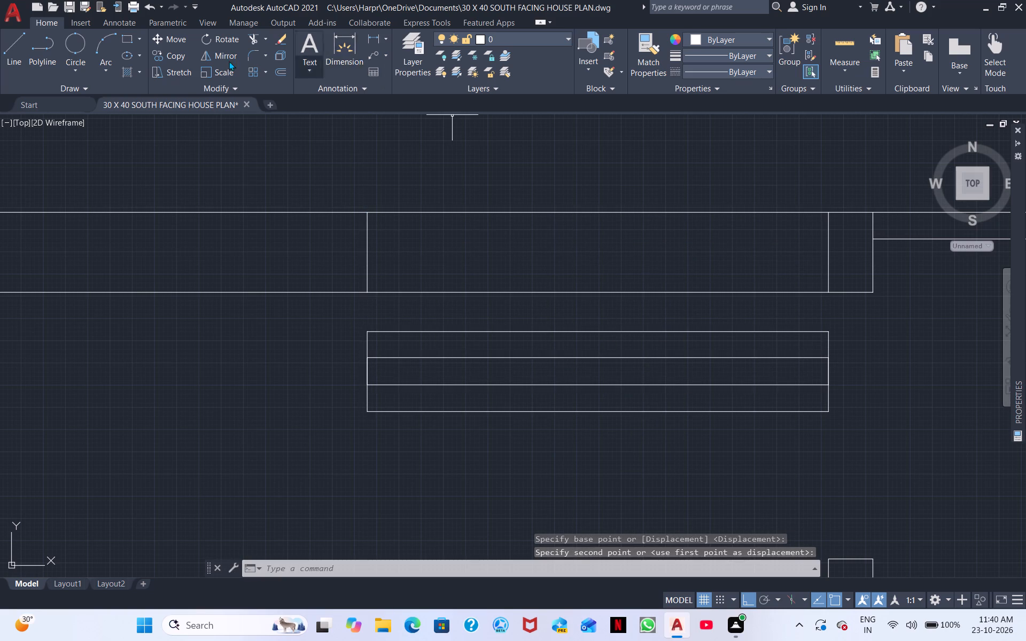
Trim the outer and inner north wall lines between the two window jambs to cut the opening.
{"action": "left_click", "coordinate": [255, 40]}
{"action": "left_click", "coordinate": [503, 214]}
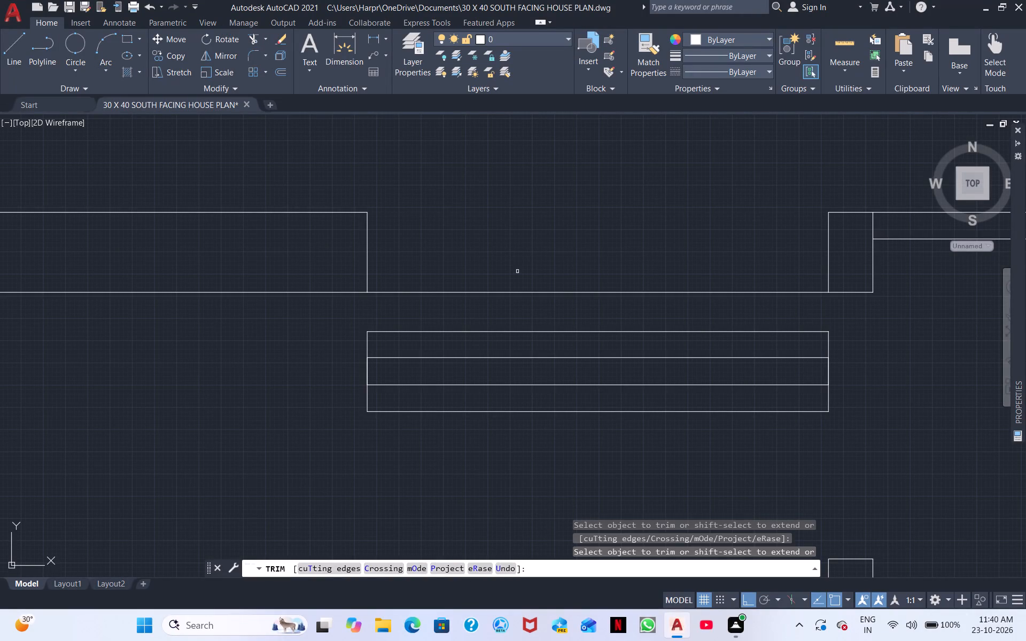
{"action": "left_click", "coordinate": [523, 293]}
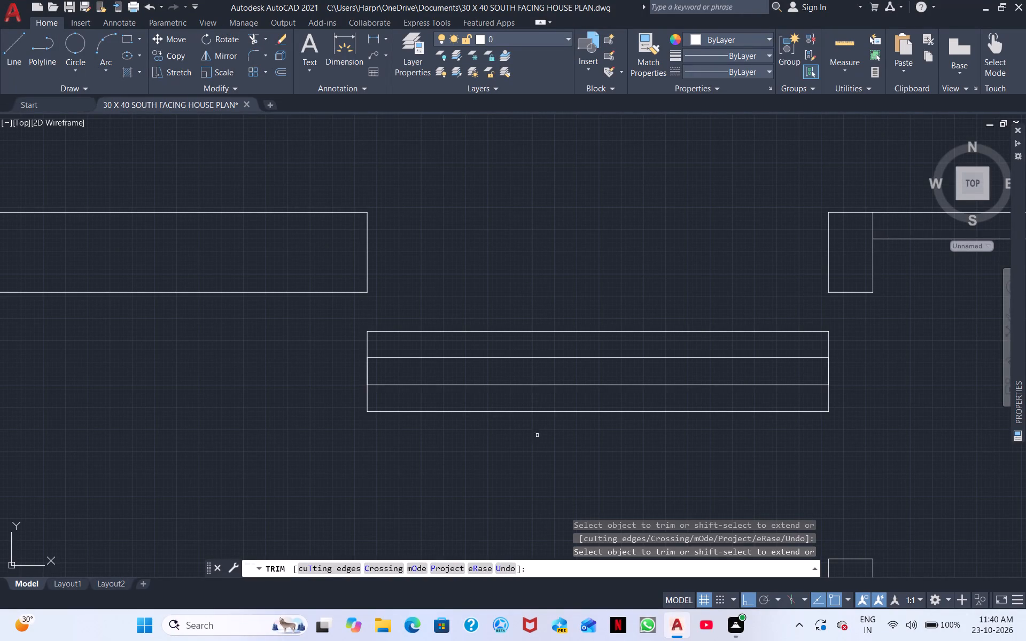
{"action": "key", "text": "Escape"}
Move both window rectangles back into the opening, aligning their upper west corner with the wall's outer corner.
{"action": "left_click_drag", "start_coordinate": [546, 458], "coordinate": [534, 444]}
{"action": "left_click", "coordinate": [401, 313]}
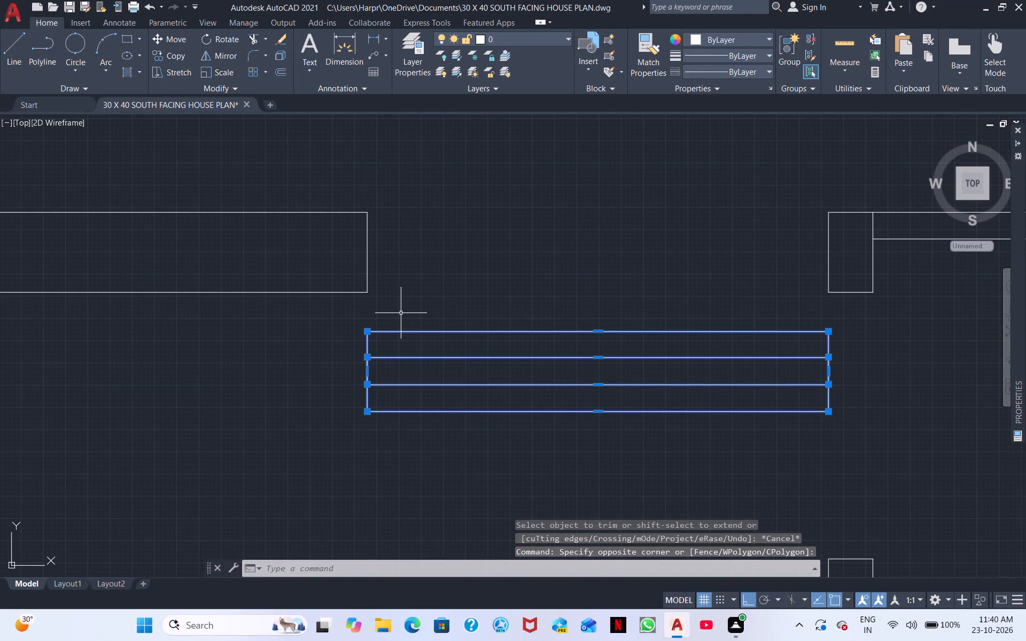
{"action": "right_click", "coordinate": [464, 366]}
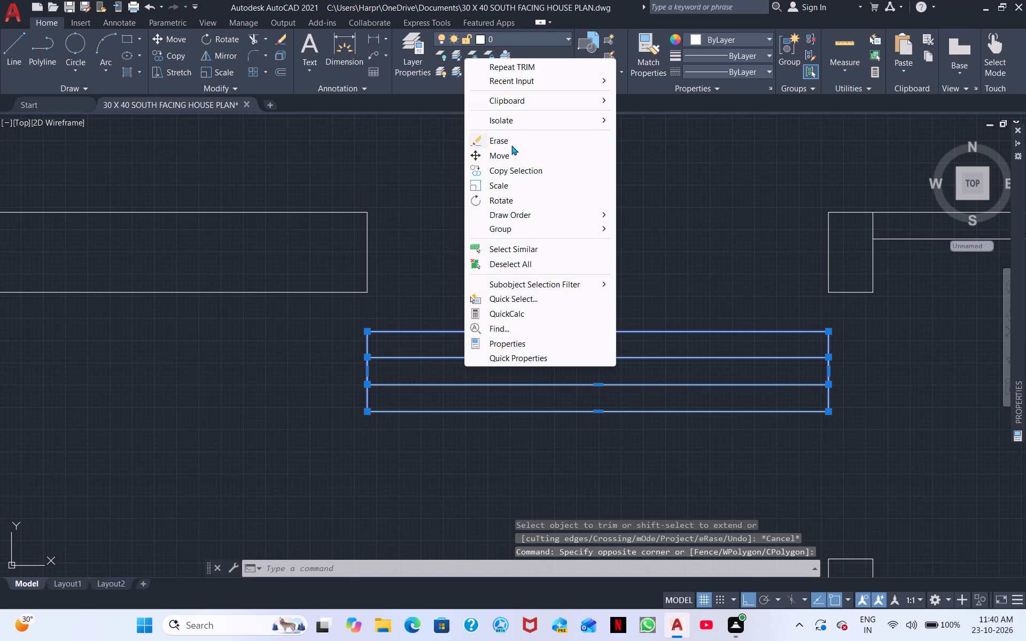
{"action": "left_click", "coordinate": [511, 153]}
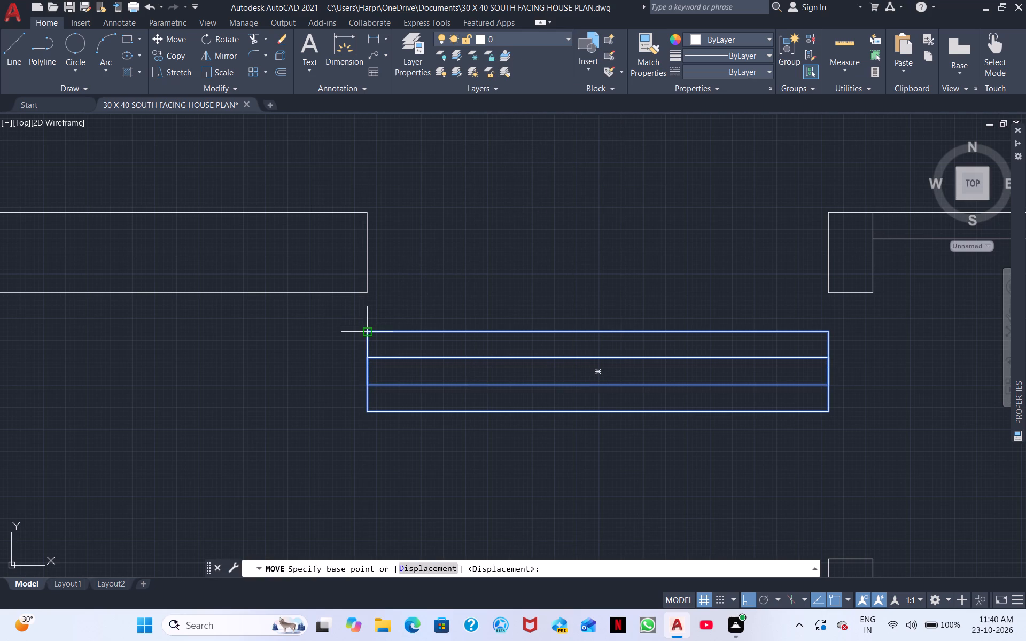
{"action": "left_click", "coordinate": [365, 328]}
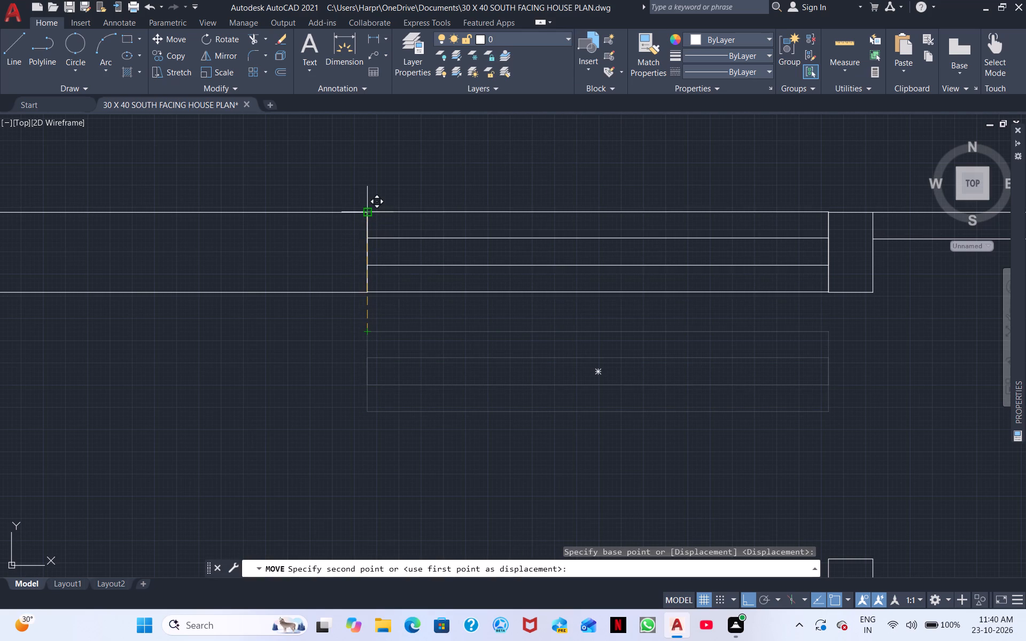
{"action": "left_click", "coordinate": [367, 215]}
Stretch the west edge of the window's inner rectangle eastward, away from the west jamb.
{"action": "scroll", "coordinate": [385, 236], "scroll_direction": "down", "scroll_amount": 2}
{"action": "middle_click_drag", "start_coordinate": [452, 317], "coordinate": [776, 315]}
{"action": "scroll", "coordinate": [779, 314], "scroll_direction": "down", "scroll_amount": 2}
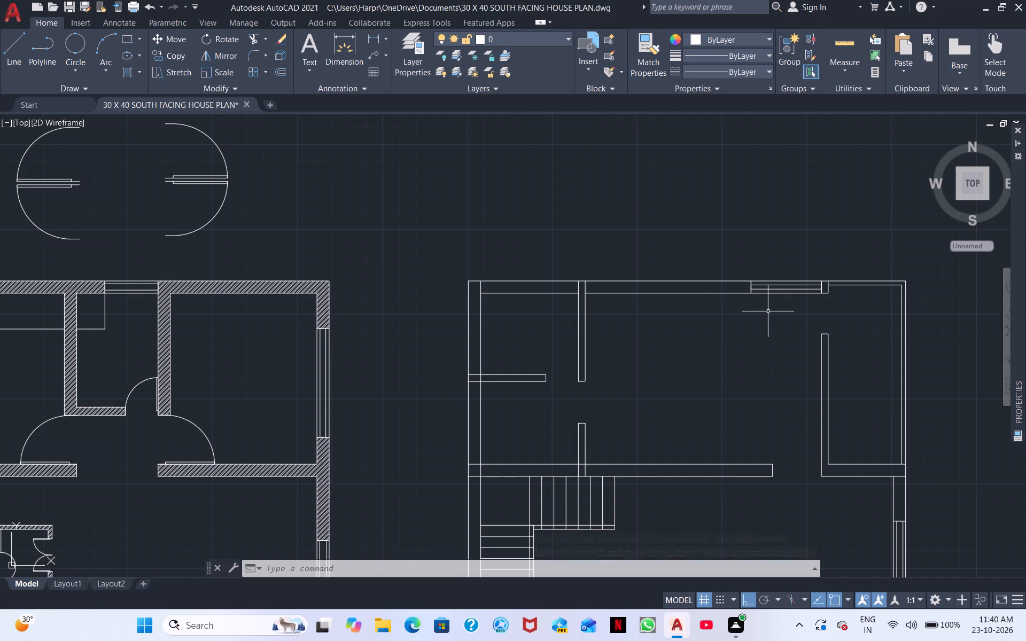
{"action": "scroll", "coordinate": [787, 307], "scroll_direction": "up", "scroll_amount": 2}
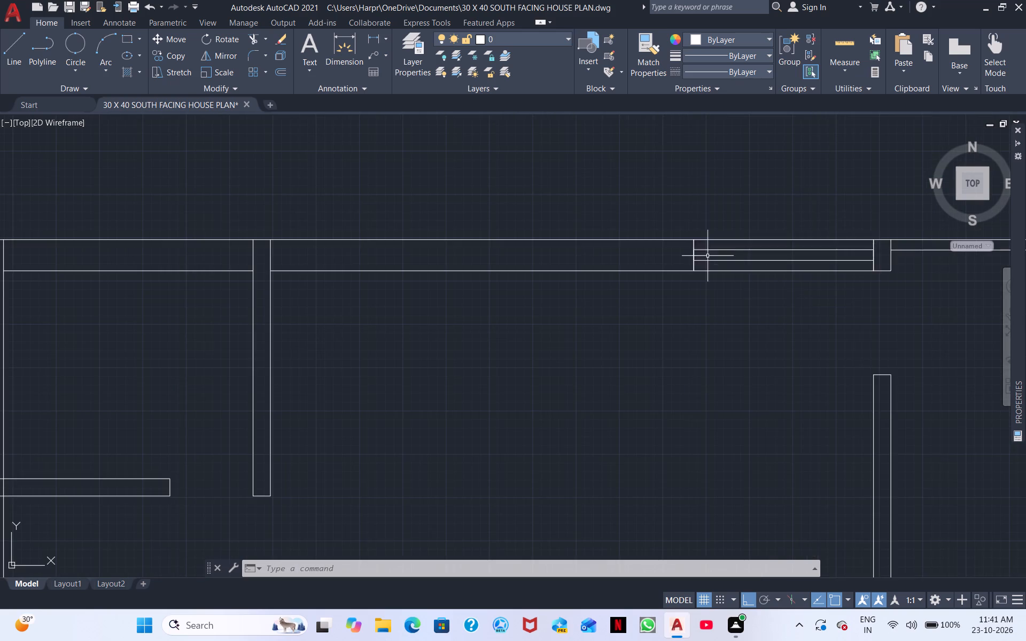
{"action": "scroll", "coordinate": [708, 256], "scroll_direction": "up", "scroll_amount": 4}
{"action": "left_click", "coordinate": [615, 252]}
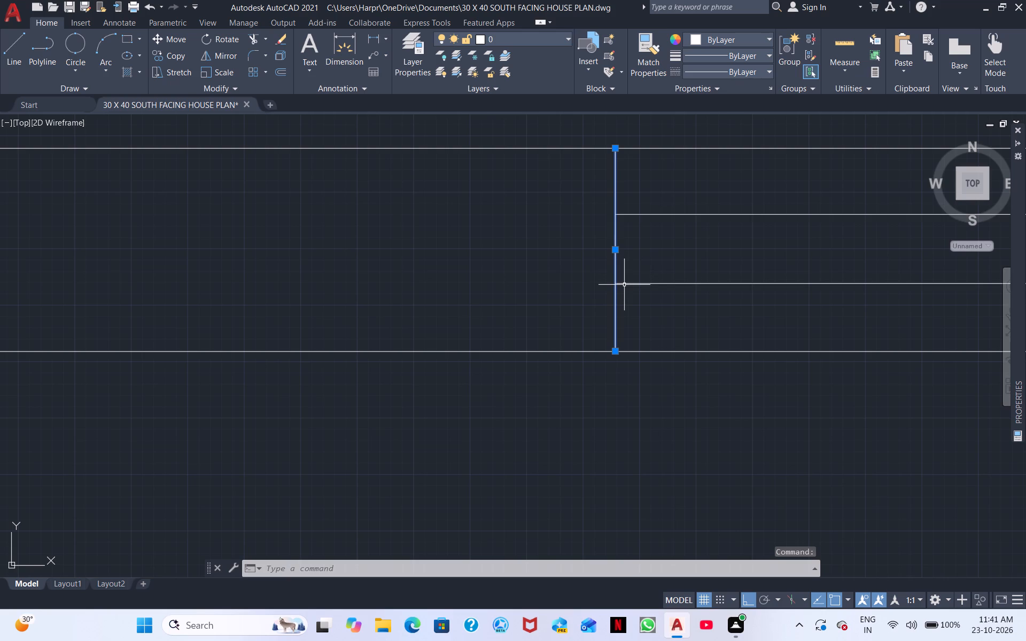
{"action": "key", "text": "grave"}
{"action": "key", "text": "Escape"}
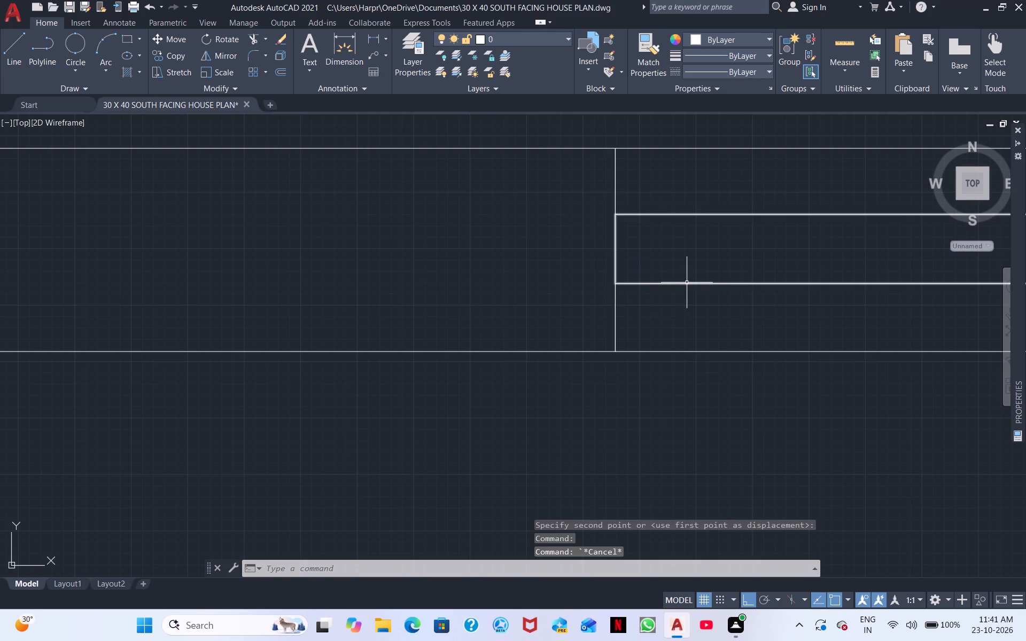
{"action": "left_click", "coordinate": [687, 283]}
{"action": "left_click", "coordinate": [617, 246]}
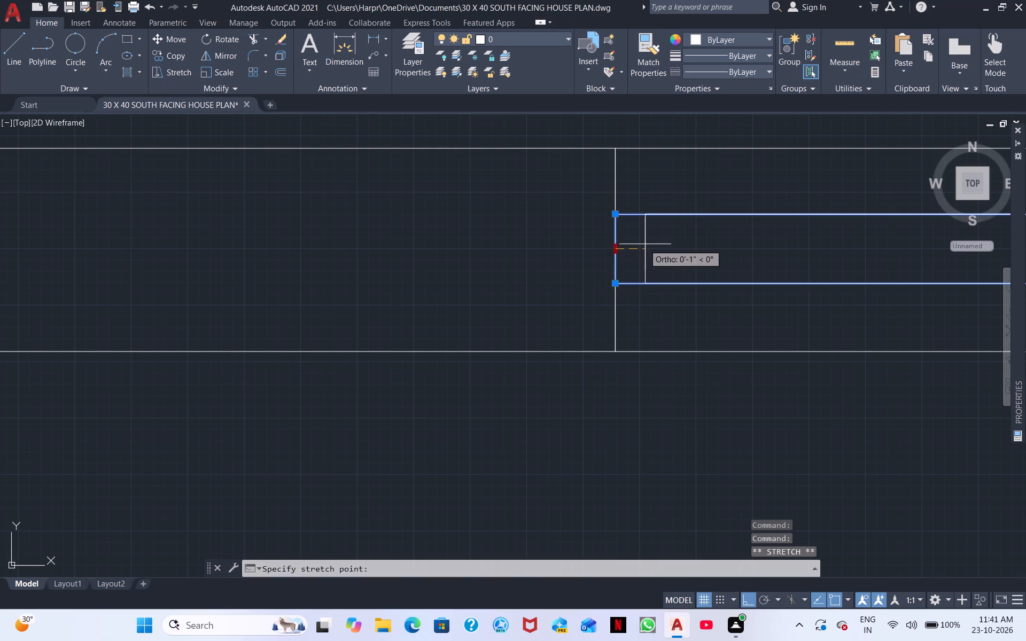
{"action": "left_click", "coordinate": [757, 241]}
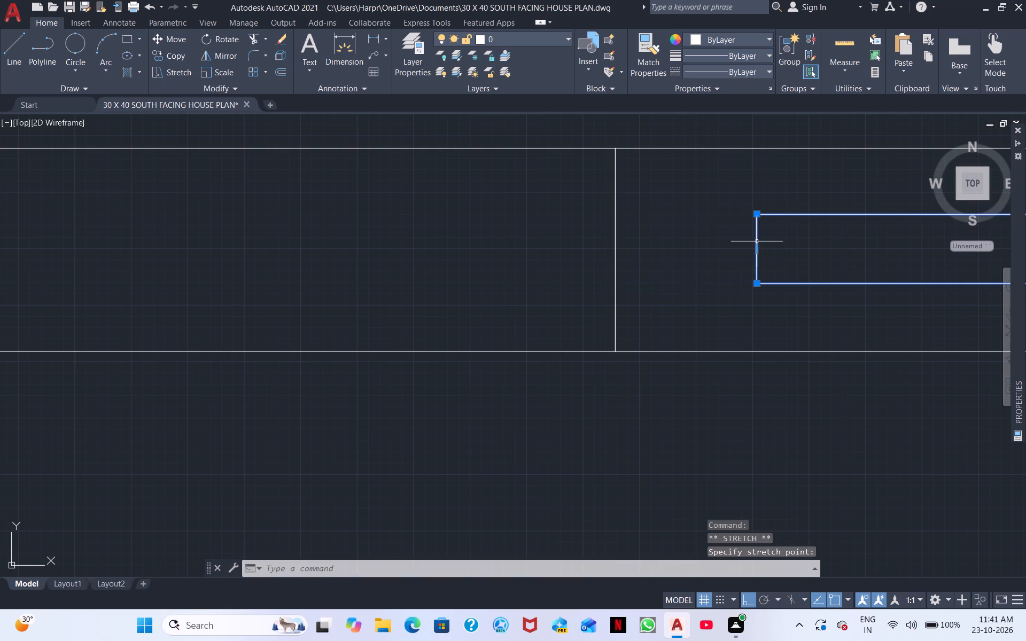
Stretch the west edge of the window's outer rectangle east until it lines up with the inner rectangle's west edge.
{"action": "left_click", "coordinate": [747, 349]}
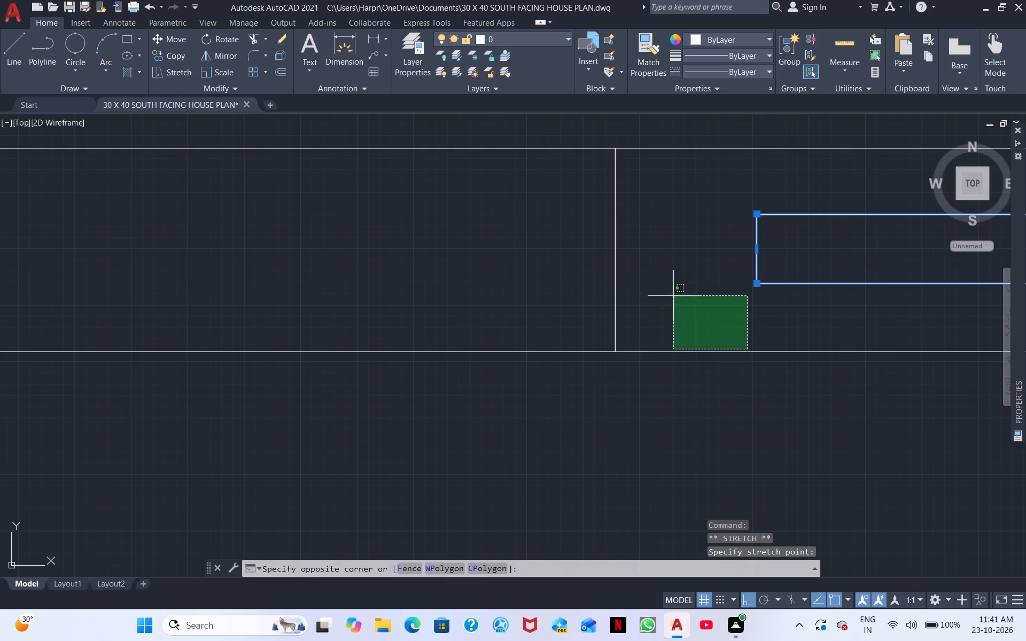
{"action": "left_click", "coordinate": [724, 352]}
{"action": "left_click", "coordinate": [616, 250]}
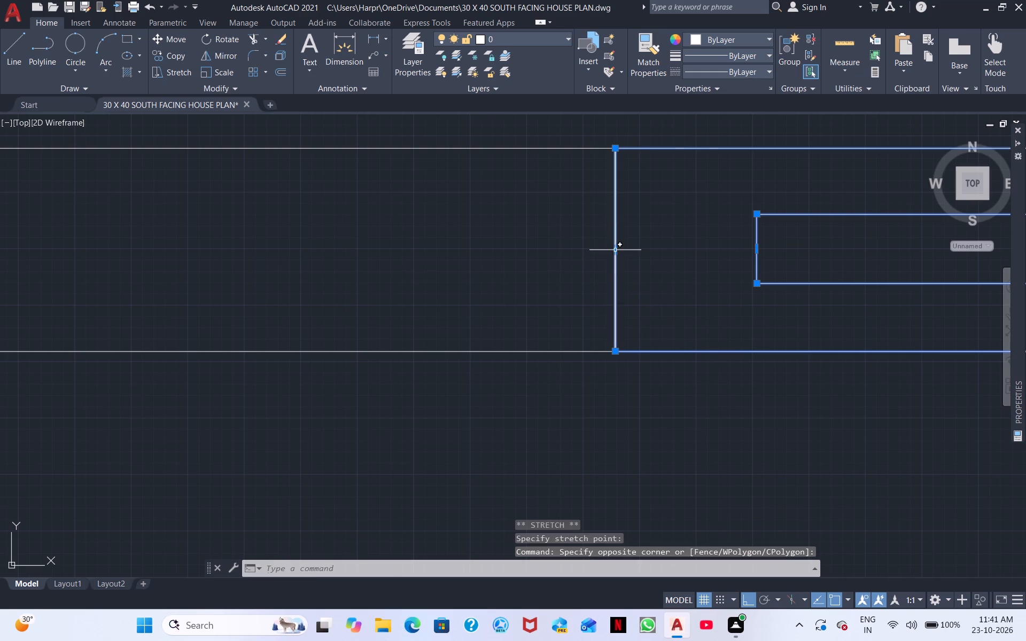
{"action": "left_click", "coordinate": [755, 247]}
Stretch the shared west edge of both window rectangles another 2" to the east.
{"action": "scroll", "coordinate": [685, 264], "scroll_direction": "down", "scroll_amount": 3}
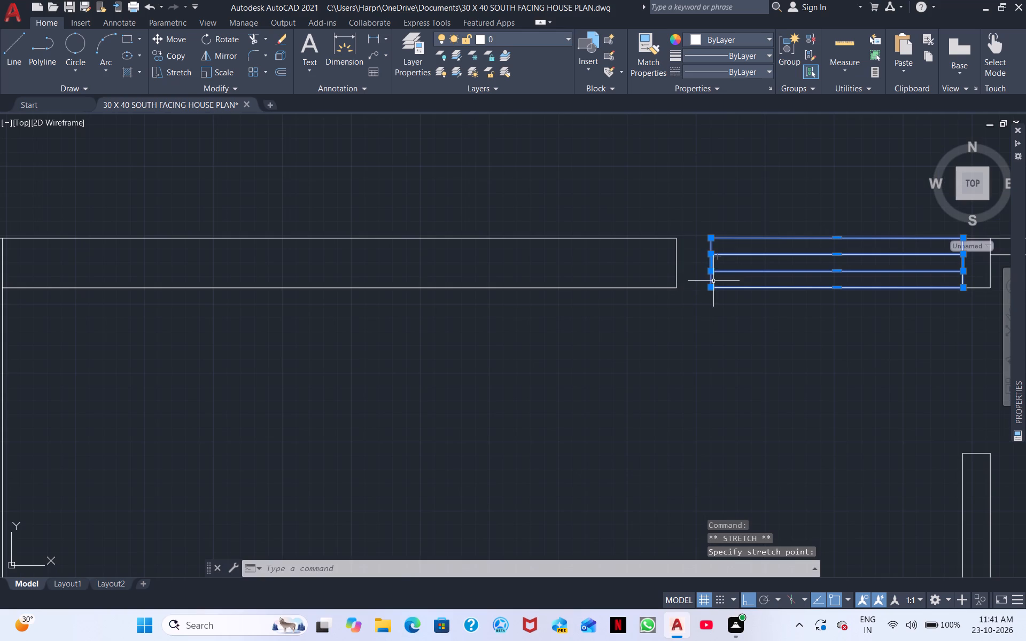
{"action": "middle_click_drag", "start_coordinate": [714, 281], "coordinate": [503, 278]}
{"action": "scroll", "coordinate": [499, 258], "scroll_direction": "up", "scroll_amount": 1}
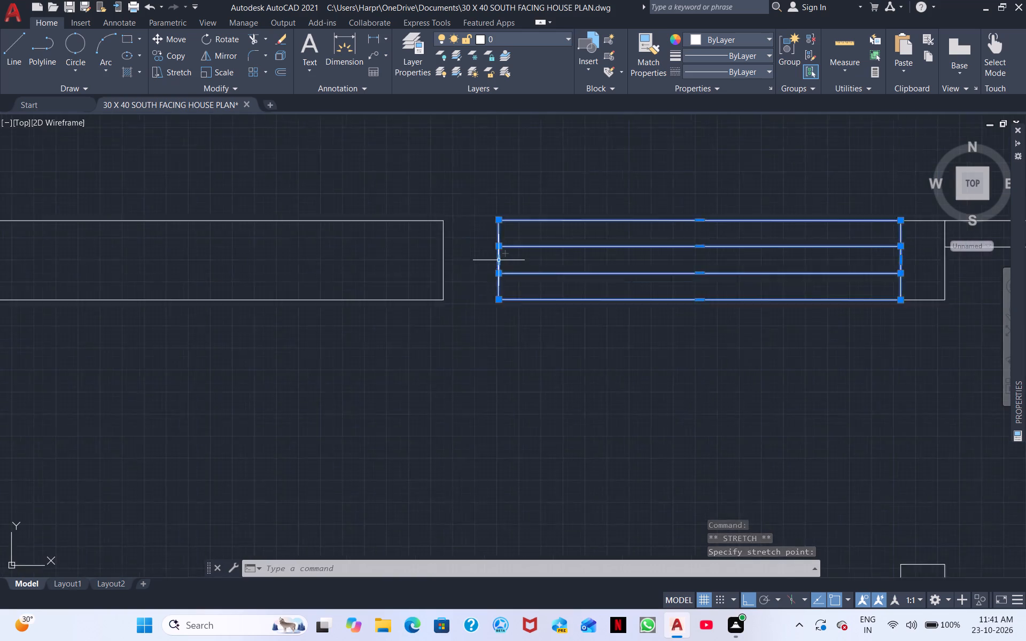
{"action": "scroll", "coordinate": [499, 258], "scroll_direction": "up", "scroll_amount": 2}
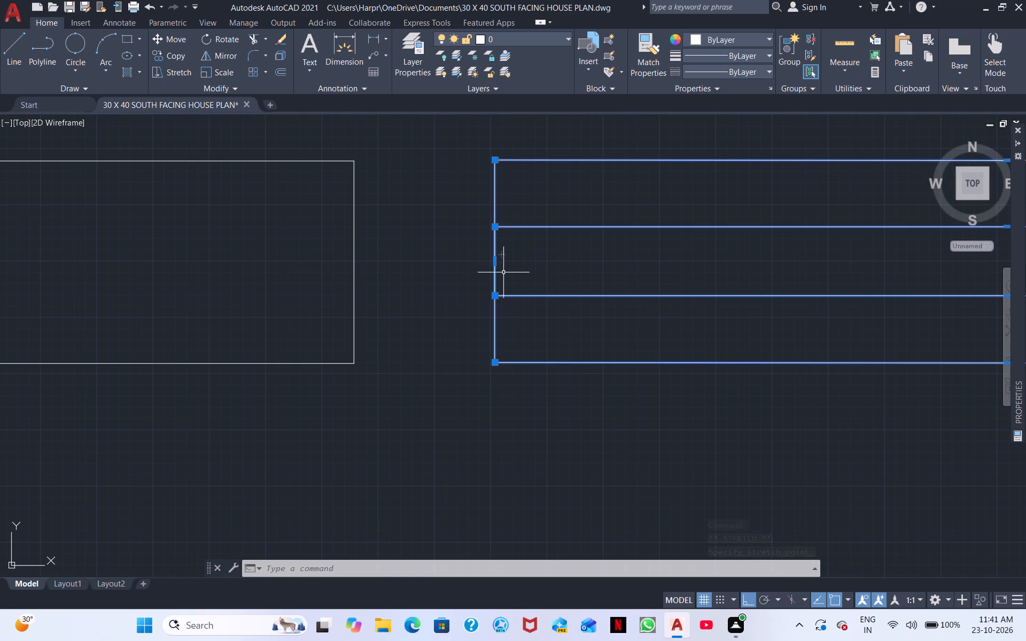
{"action": "scroll", "coordinate": [501, 271], "scroll_direction": "up", "scroll_amount": 1}
{"action": "scroll", "coordinate": [501, 271], "scroll_direction": "down", "scroll_amount": 4}
{"action": "middle_click_drag", "start_coordinate": [592, 279], "coordinate": [546, 275]}
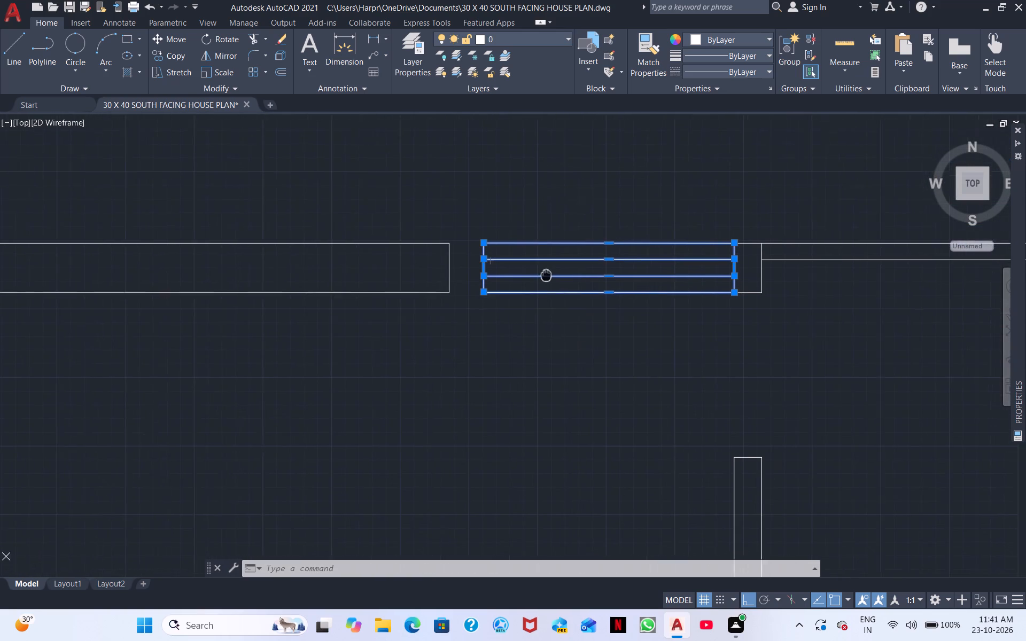
{"action": "middle_click_drag", "start_coordinate": [546, 275], "coordinate": [526, 271]}
{"action": "scroll", "coordinate": [514, 267], "scroll_direction": "down", "scroll_amount": 1}
{"action": "scroll", "coordinate": [494, 265], "scroll_direction": "up", "scroll_amount": 2}
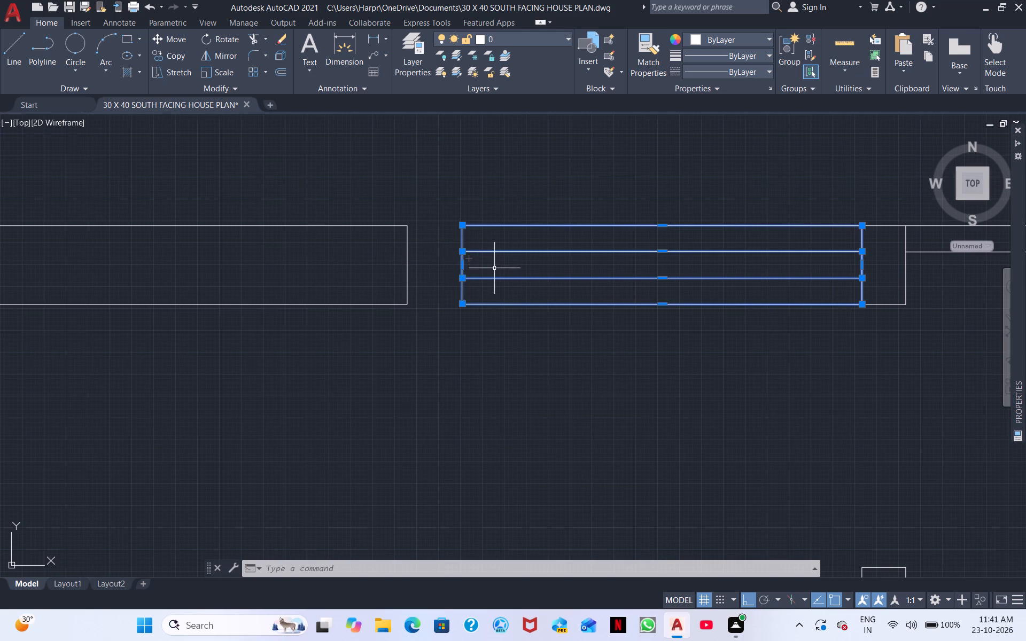
{"action": "scroll", "coordinate": [494, 268], "scroll_direction": "up", "scroll_amount": 3}
{"action": "scroll", "coordinate": [428, 263], "scroll_direction": "down", "scroll_amount": 4}
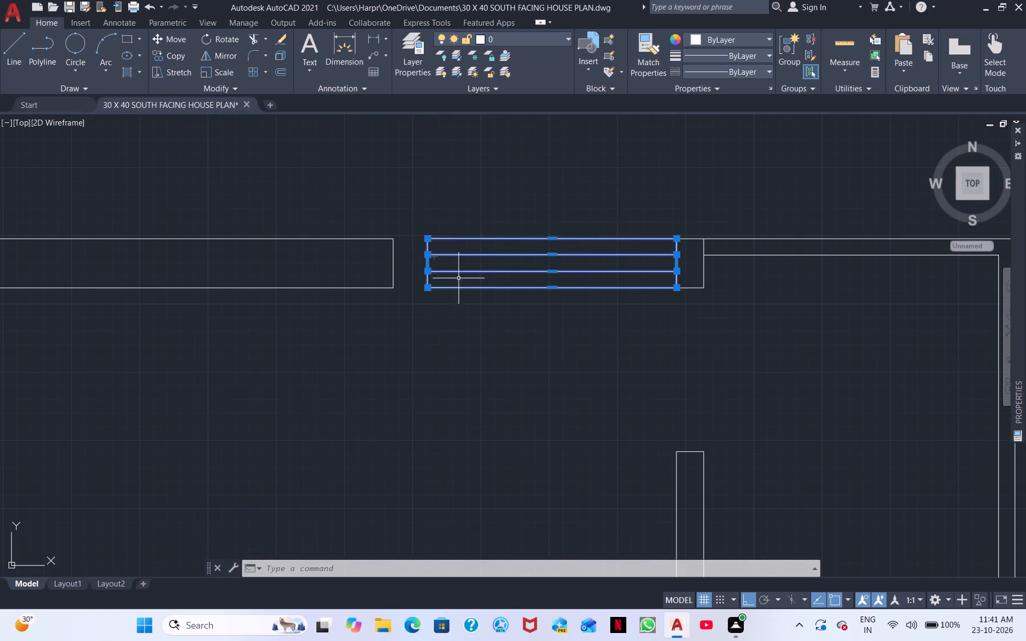
{"action": "scroll", "coordinate": [437, 261], "scroll_direction": "up", "scroll_amount": 3}
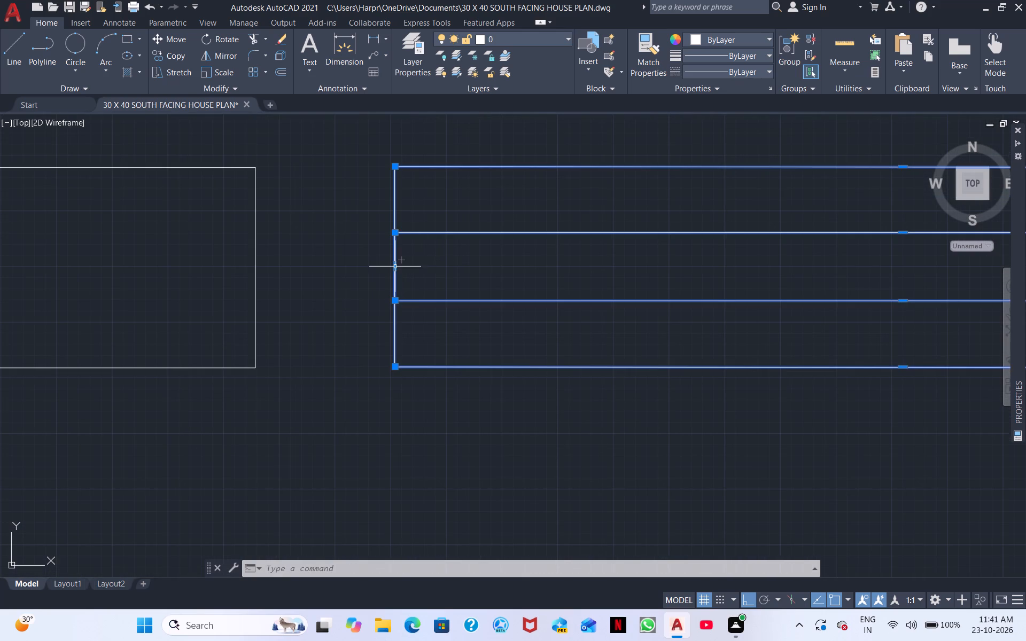
{"action": "left_click", "coordinate": [397, 267]}
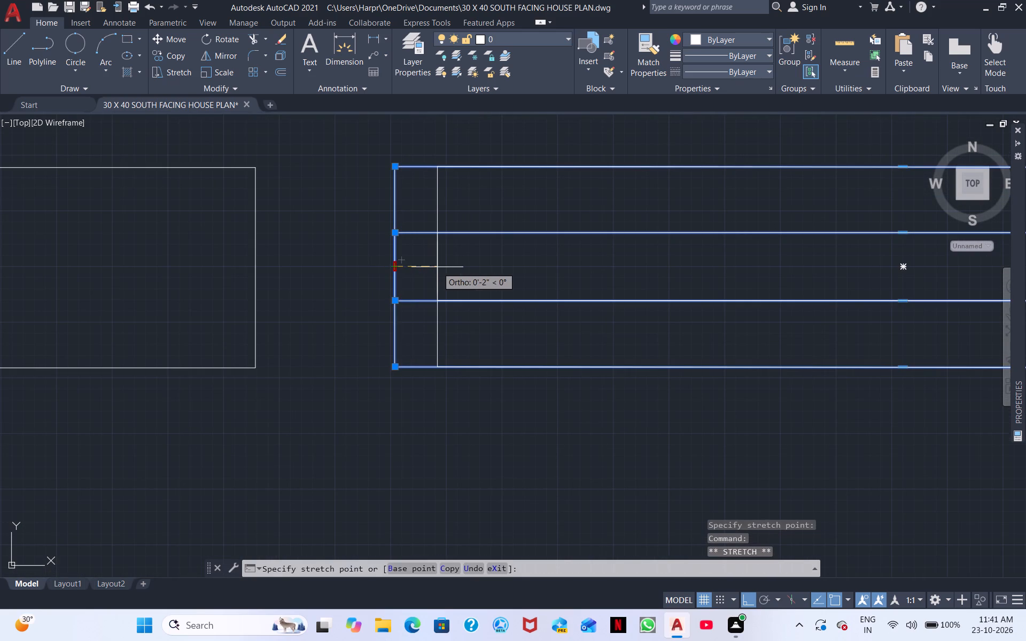
{"action": "left_click", "coordinate": [437, 267]}
Move the opening's west jamb line east onto the west edge of the window rectangles.
{"action": "scroll", "coordinate": [408, 277], "scroll_direction": "down", "scroll_amount": 2}
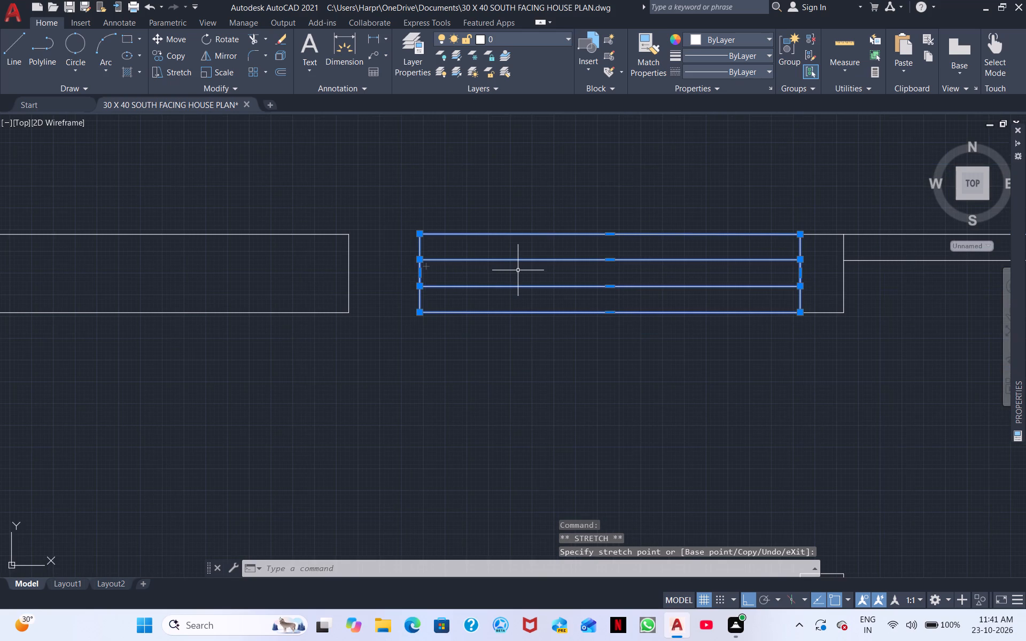
{"action": "left_click", "coordinate": [350, 276]}
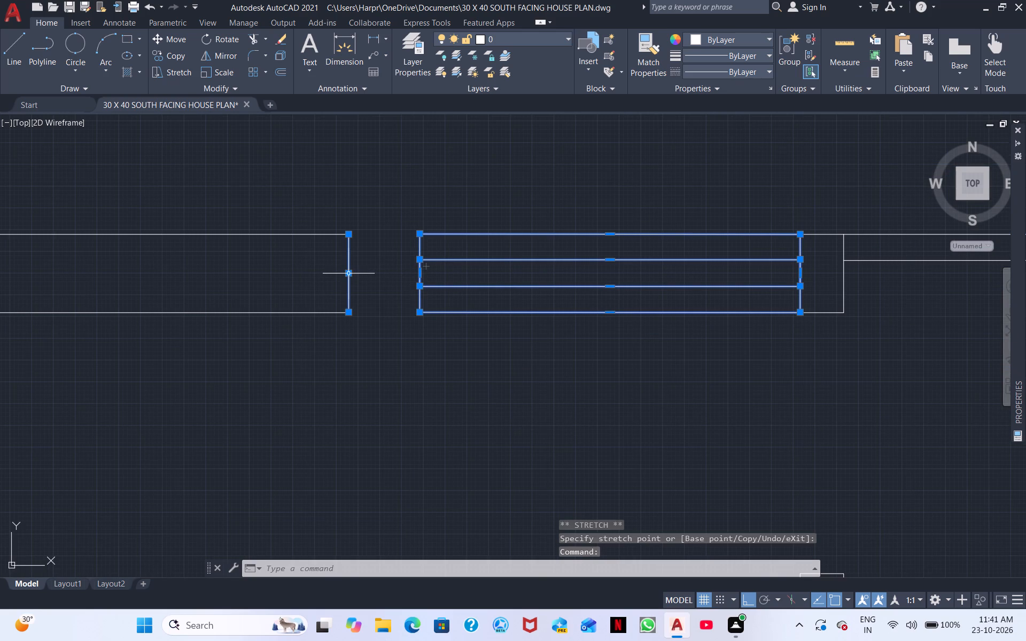
{"action": "left_click", "coordinate": [350, 275]}
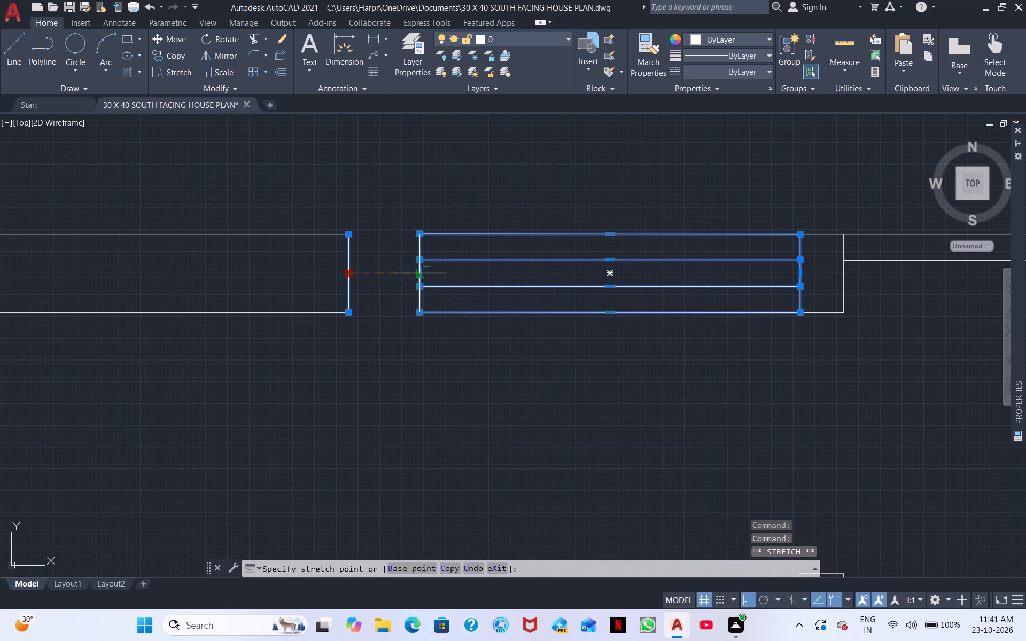
{"action": "left_click", "coordinate": [419, 275]}
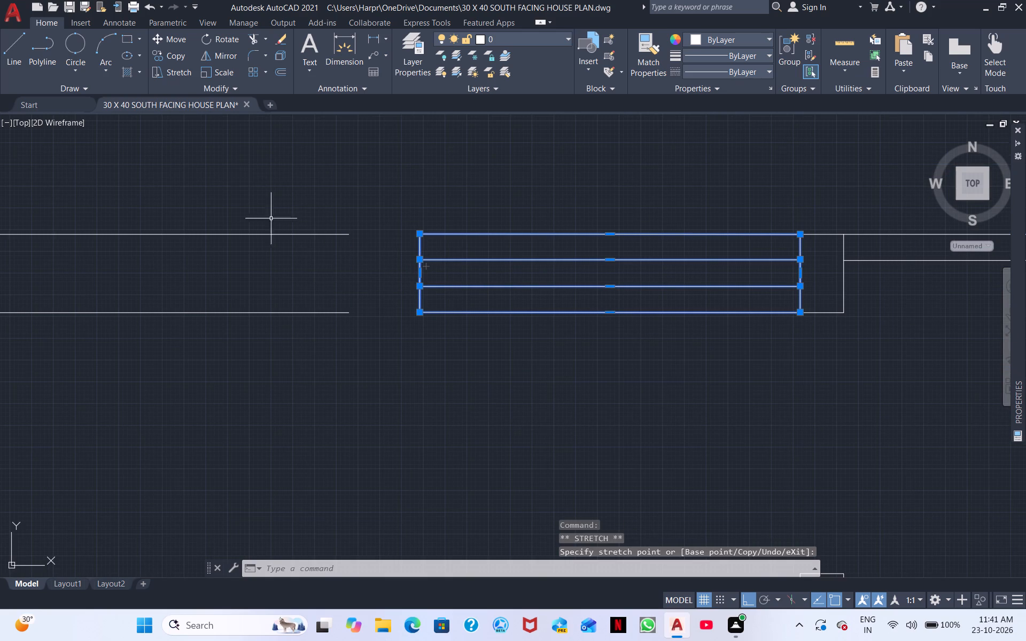
Extend the outer and inner north wall lines east to the relocated west jamb.
{"action": "left_click", "coordinate": [256, 34]}
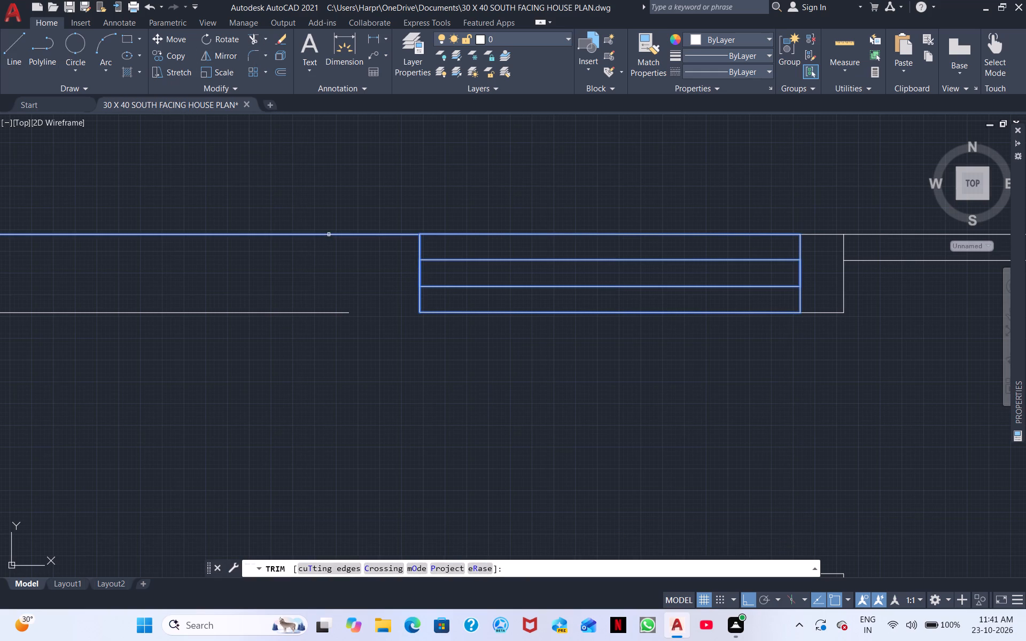
{"action": "left_click", "coordinate": [329, 233], "text": "shift"}
{"action": "left_click", "coordinate": [341, 313], "text": "shift"}
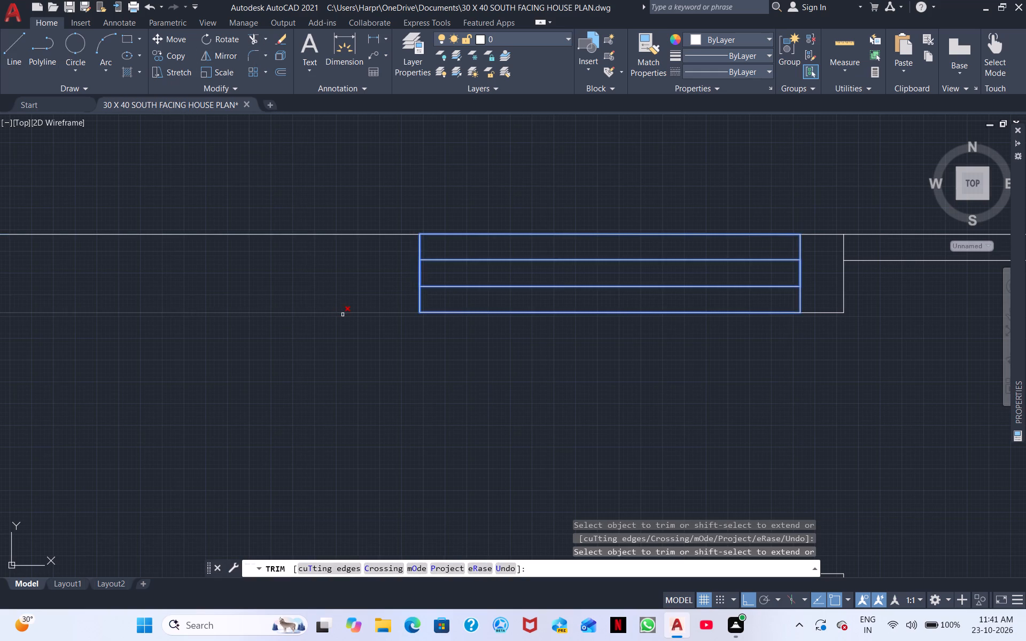
{"action": "key", "text": "Escape"}
Copy both window rectangles west along the north wall, placing their upper west corner where the interior partition's east face meets the outer wall line.
{"action": "scroll", "coordinate": [400, 323], "scroll_direction": "down", "scroll_amount": 2}
{"action": "middle_click_drag", "start_coordinate": [367, 364], "coordinate": [713, 302]}
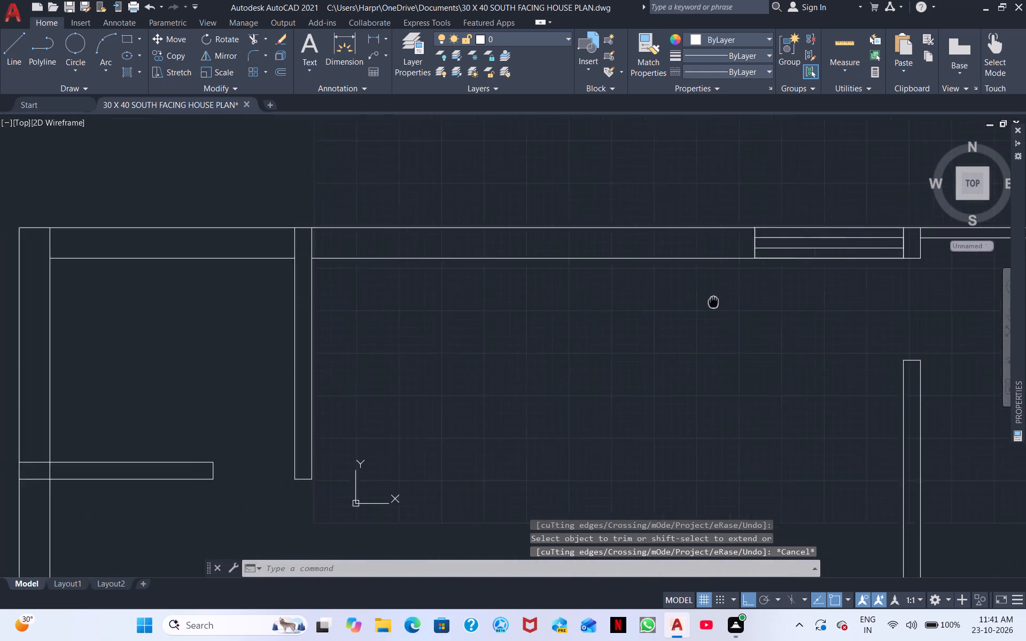
{"action": "middle_click_drag", "start_coordinate": [713, 302], "coordinate": [737, 298]}
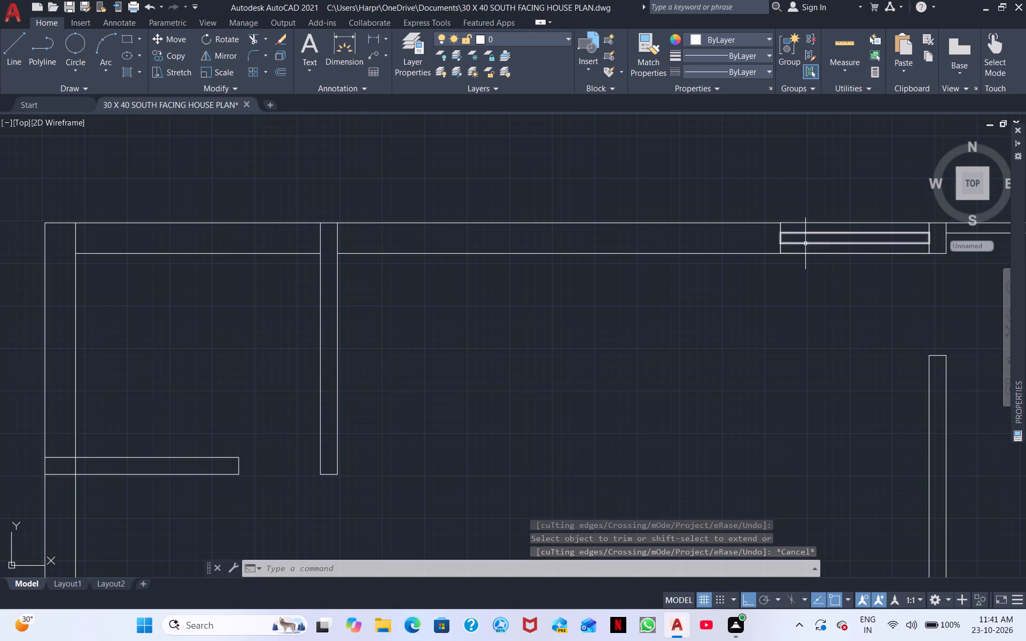
{"action": "left_click", "coordinate": [808, 241]}
{"action": "left_click", "coordinate": [813, 245]}
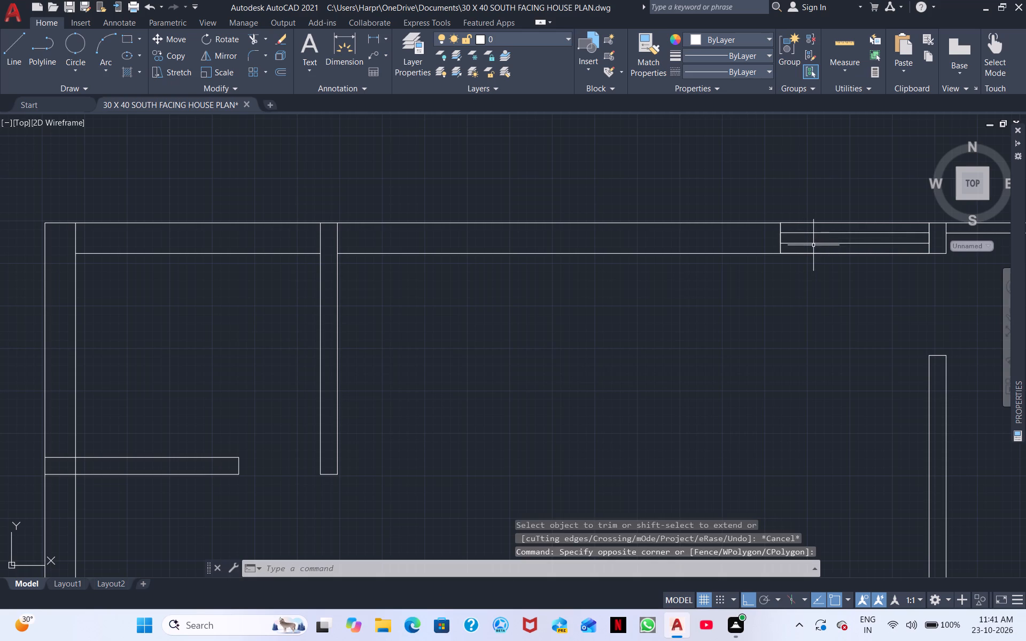
{"action": "left_click", "coordinate": [819, 242]}
{"action": "left_click", "coordinate": [819, 253]}
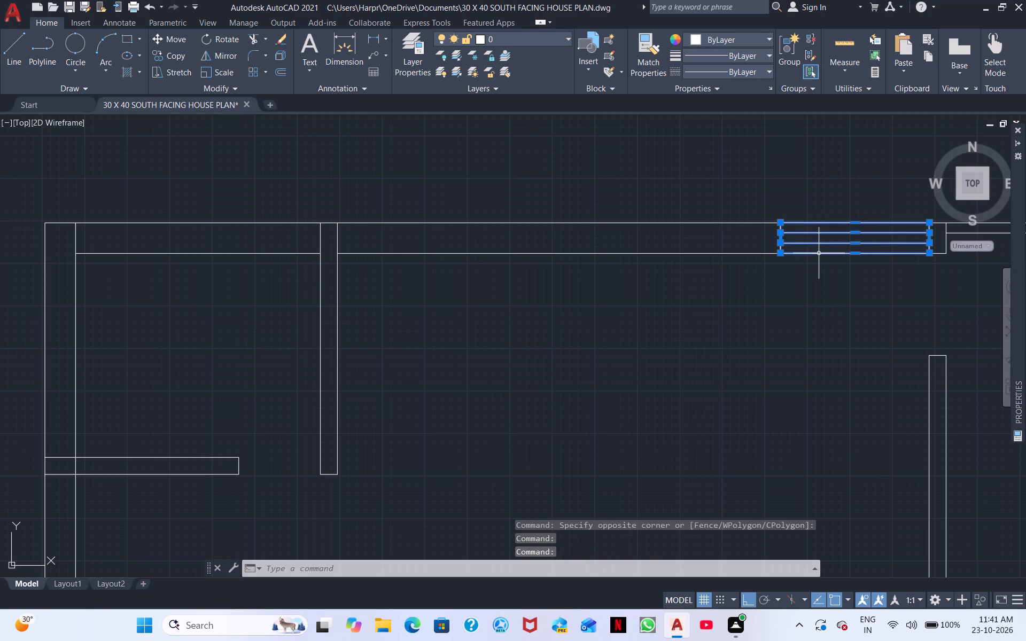
{"action": "scroll", "coordinate": [794, 266], "scroll_direction": "down", "scroll_amount": 1}
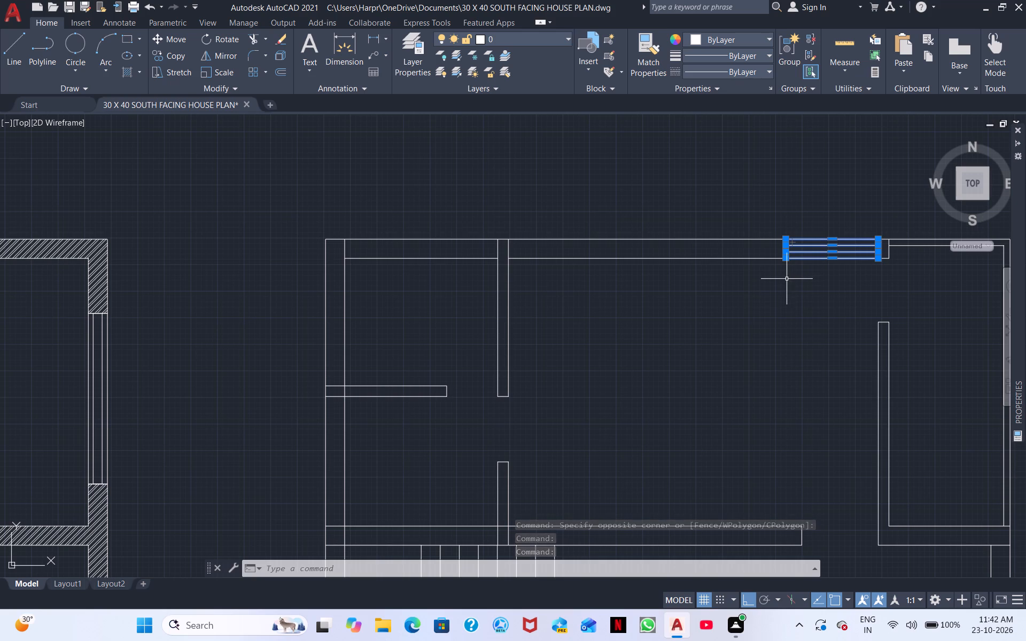
{"action": "right_click", "coordinate": [791, 293]}
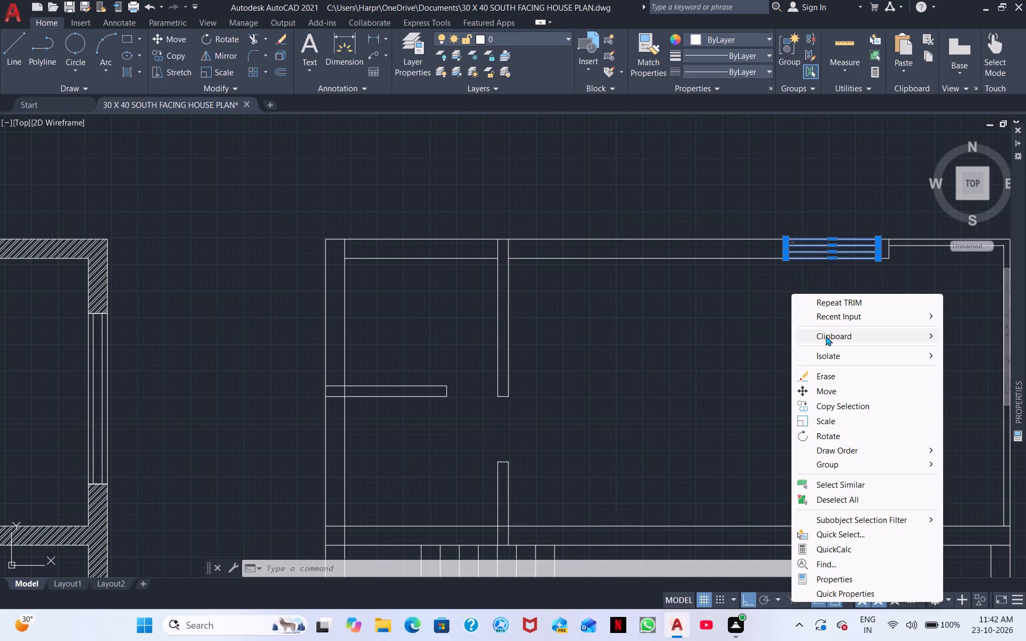
{"action": "left_click", "coordinate": [840, 405]}
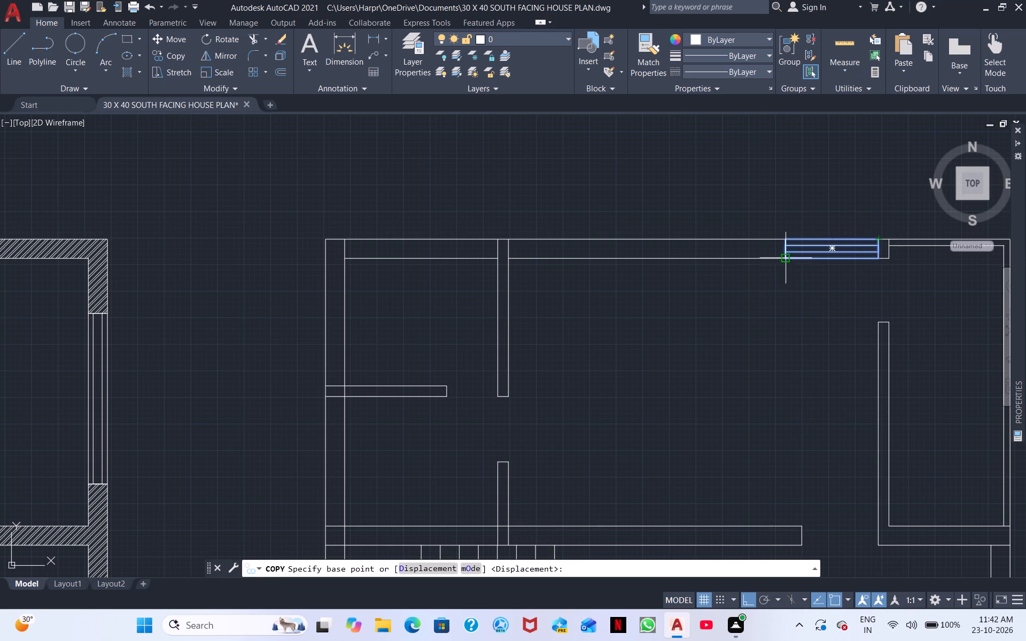
{"action": "left_click", "coordinate": [786, 238]}
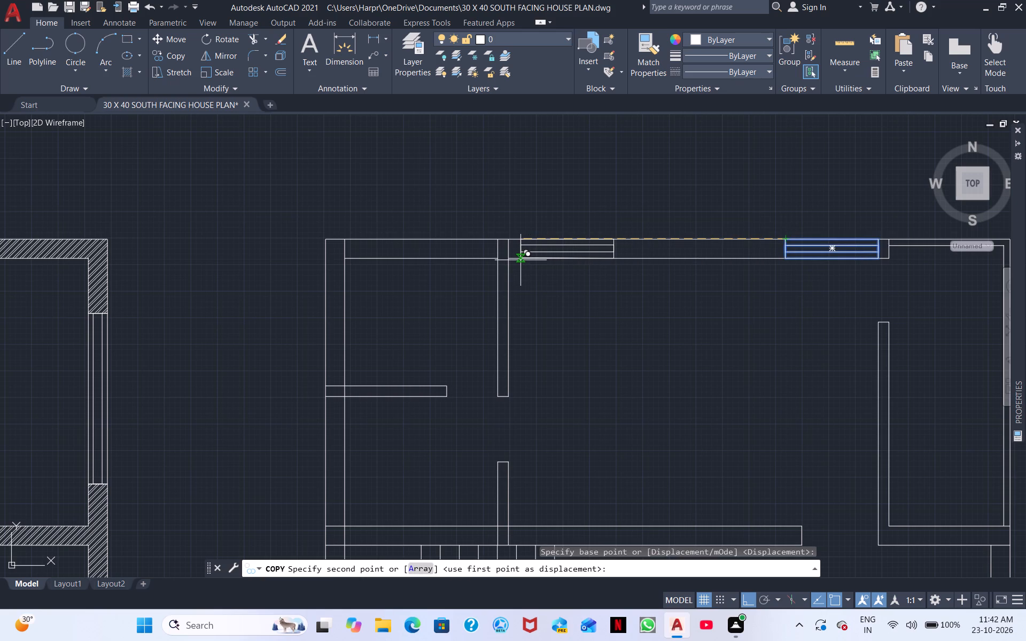
{"action": "scroll", "coordinate": [520, 260], "scroll_direction": "up", "scroll_amount": 1}
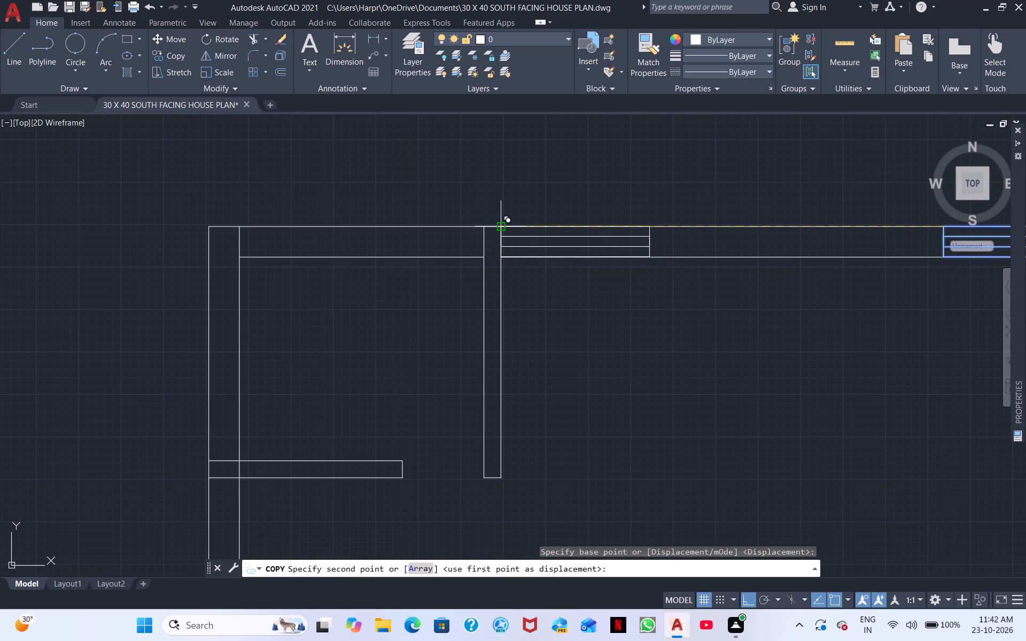
{"action": "left_click", "coordinate": [499, 226]}
{"action": "key", "text": "Escape"}
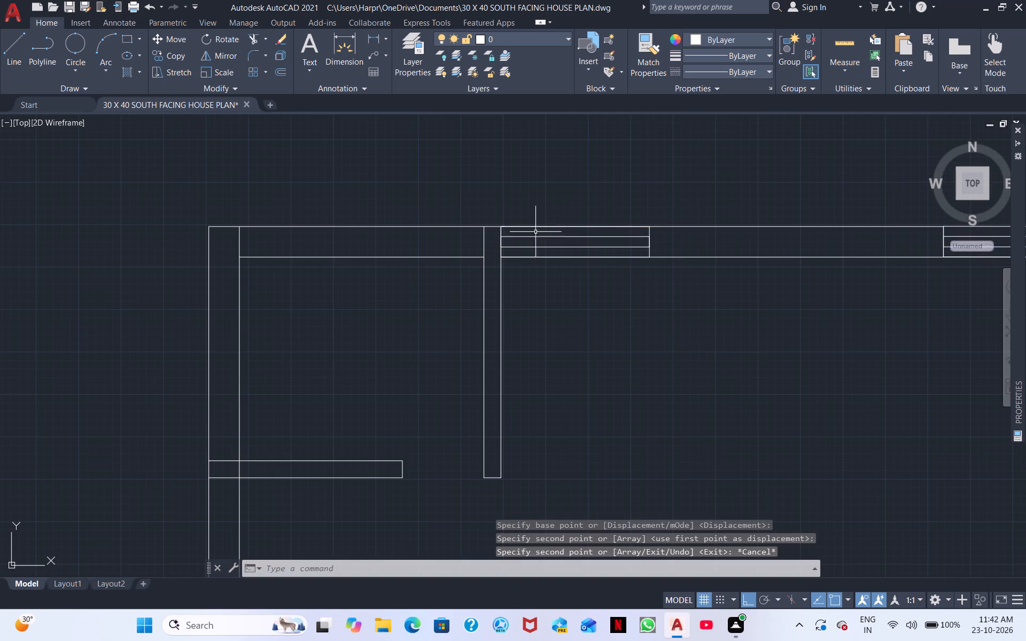
Draw a jamb line across the north wall along the copied window's east edge.
{"action": "left_click", "coordinate": [18, 45]}
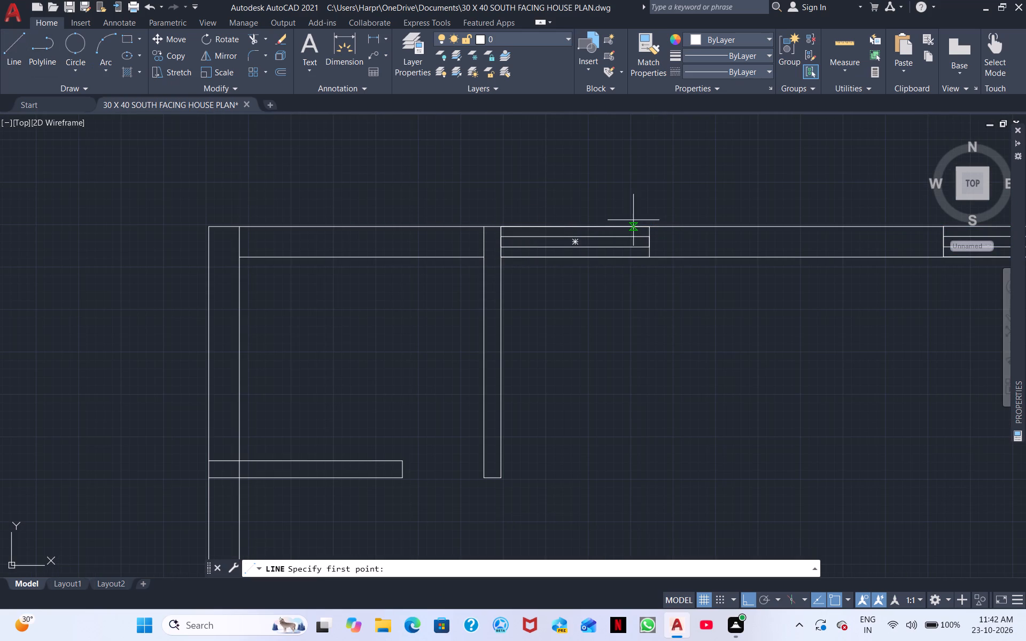
{"action": "left_click", "coordinate": [649, 224]}
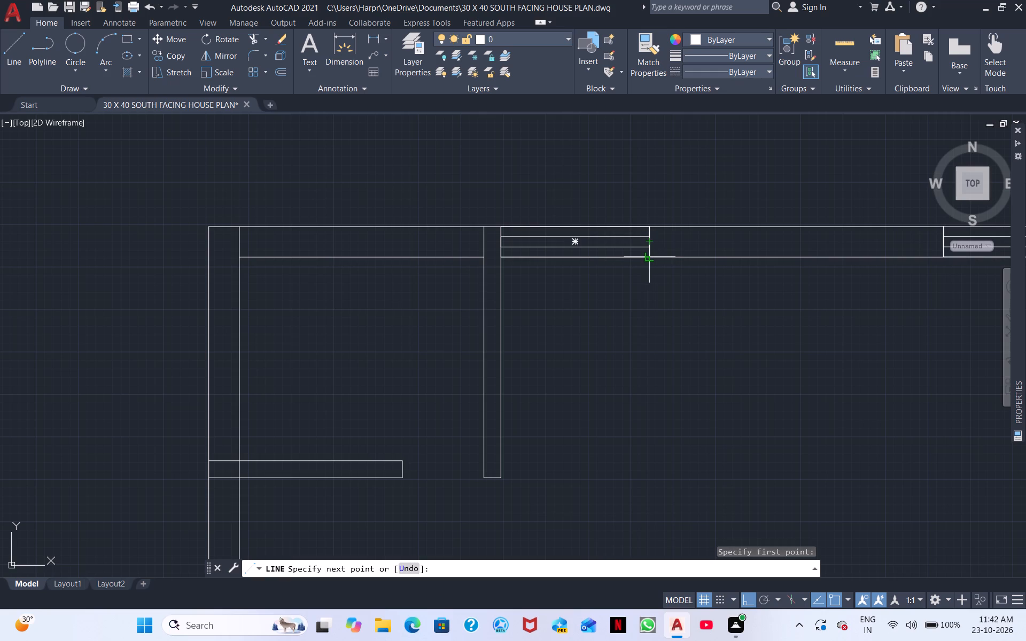
{"action": "left_click", "coordinate": [652, 256]}
{"action": "key", "text": "Escape"}
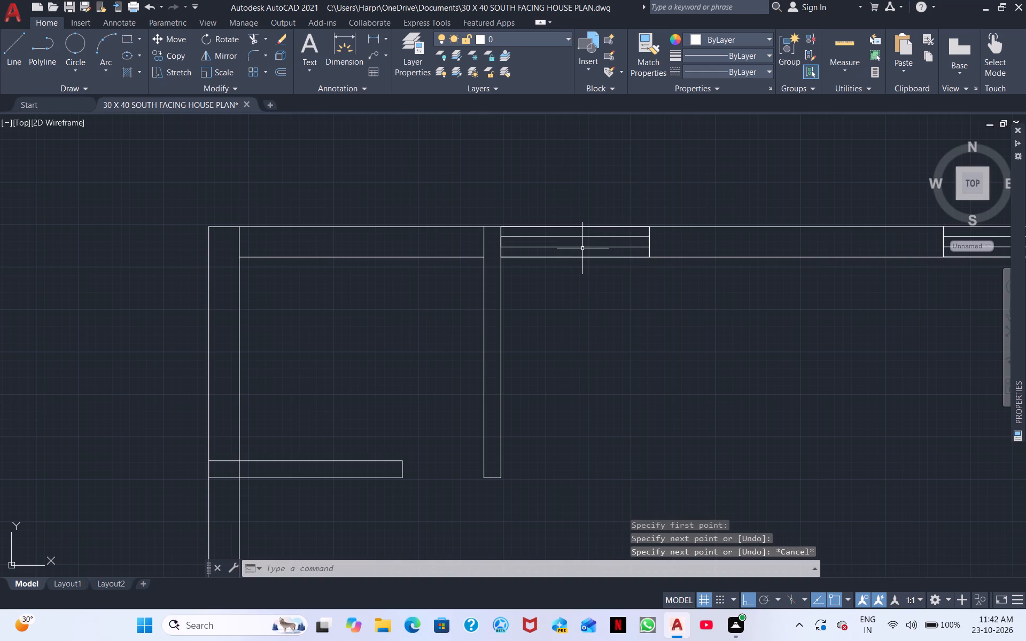
Move both copied window rectangles straight down, clear of the north wall.
{"action": "left_click", "coordinate": [583, 257]}
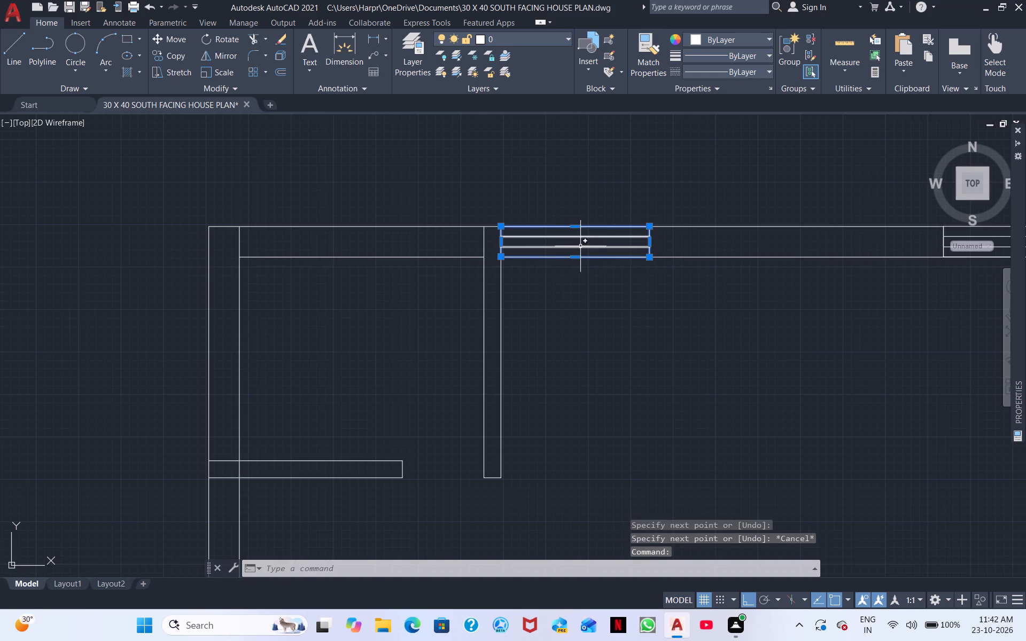
{"action": "left_click", "coordinate": [581, 245]}
{"action": "left_click", "coordinate": [563, 242]}
{"action": "left_click", "coordinate": [562, 249]}
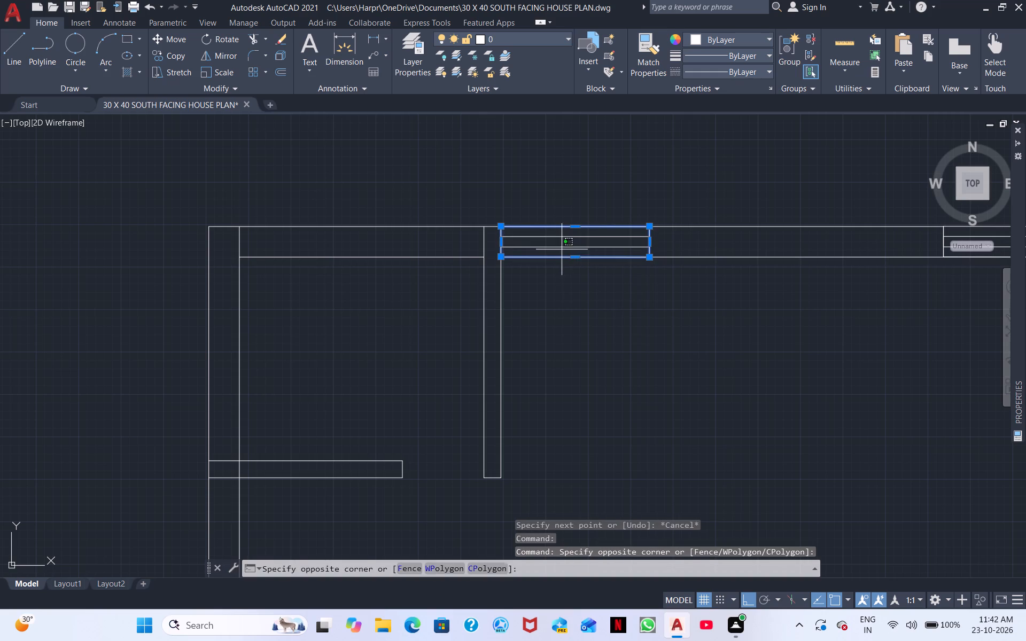
{"action": "left_click", "coordinate": [555, 242]}
{"action": "right_click", "coordinate": [555, 242]}
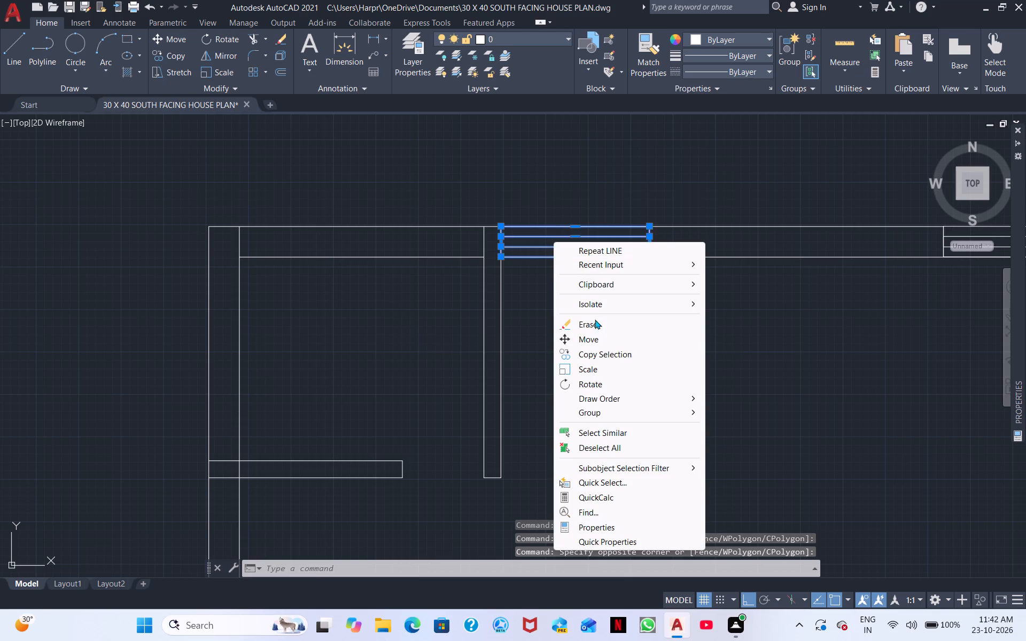
{"action": "left_click", "coordinate": [598, 337]}
{"action": "left_click", "coordinate": [576, 241]}
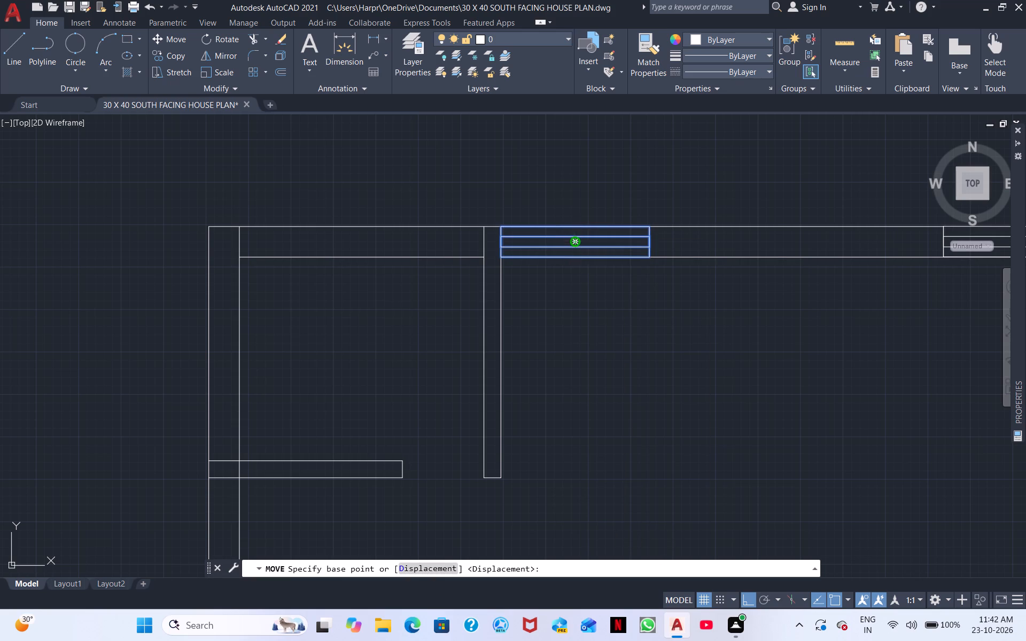
{"action": "left_click", "coordinate": [577, 312]}
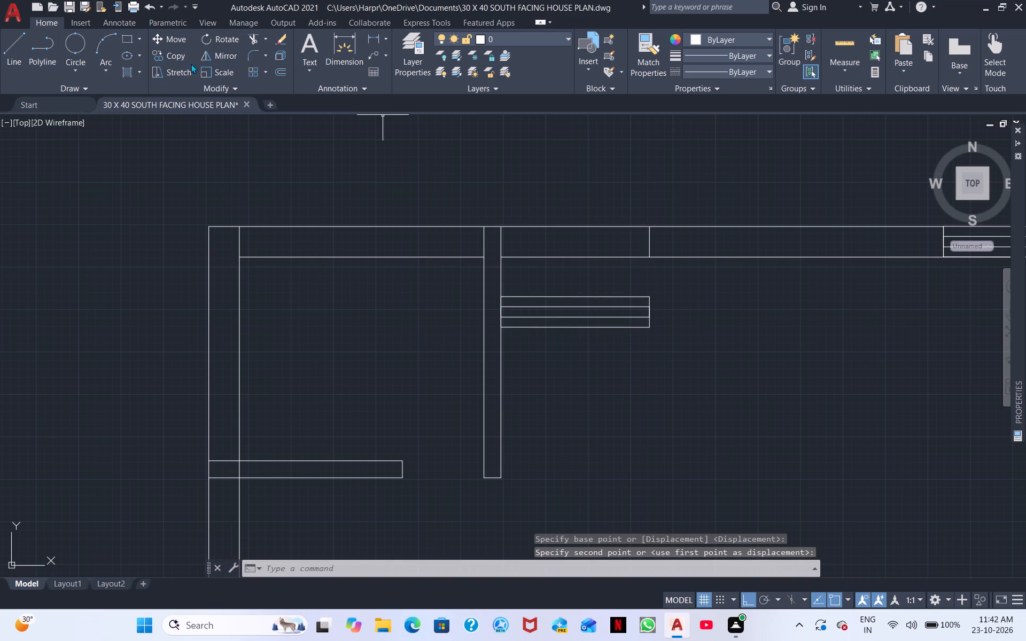
Trim the inner north wall line across the opening for the copied window beside the interior partition.
{"action": "left_click", "coordinate": [249, 37]}
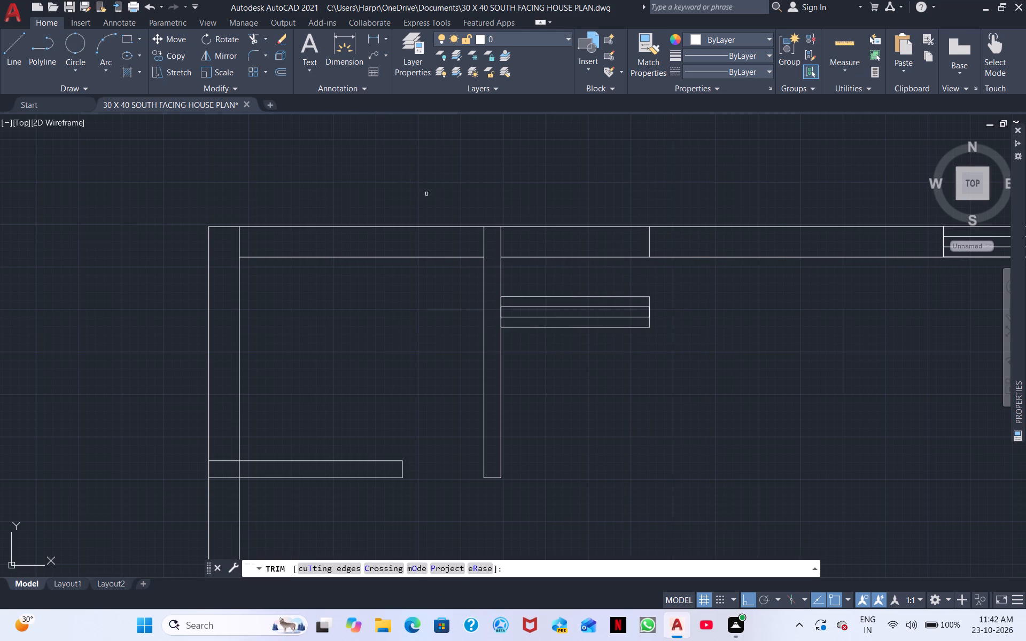
{"action": "left_click", "coordinate": [526, 259]}
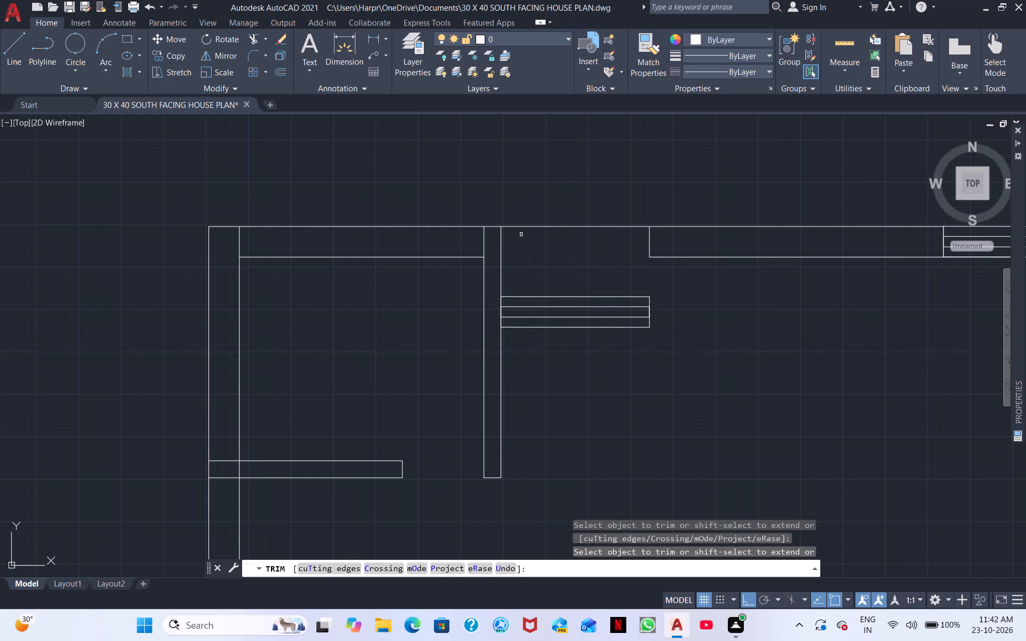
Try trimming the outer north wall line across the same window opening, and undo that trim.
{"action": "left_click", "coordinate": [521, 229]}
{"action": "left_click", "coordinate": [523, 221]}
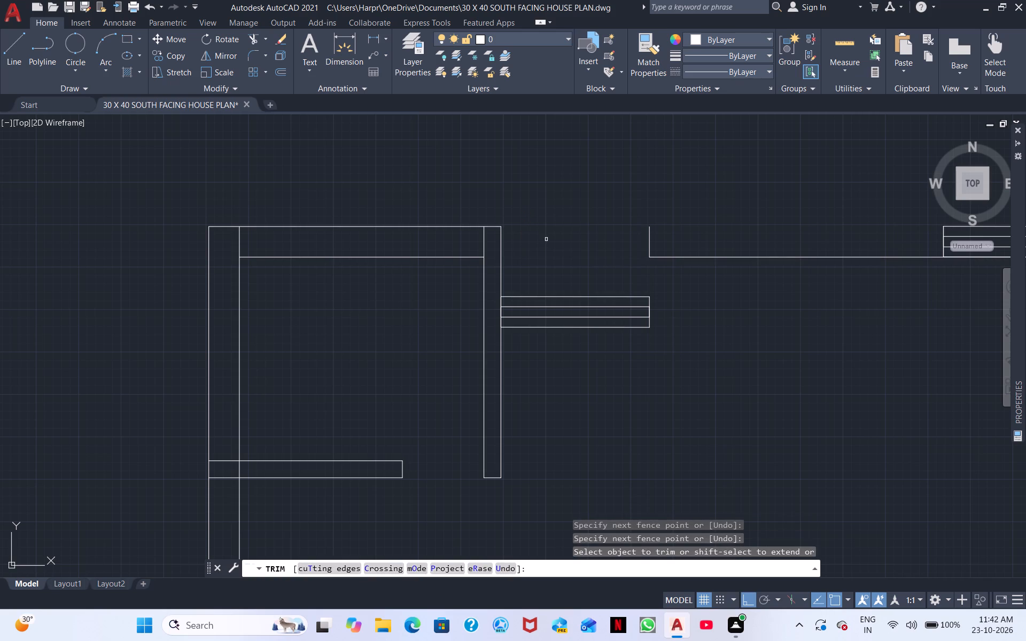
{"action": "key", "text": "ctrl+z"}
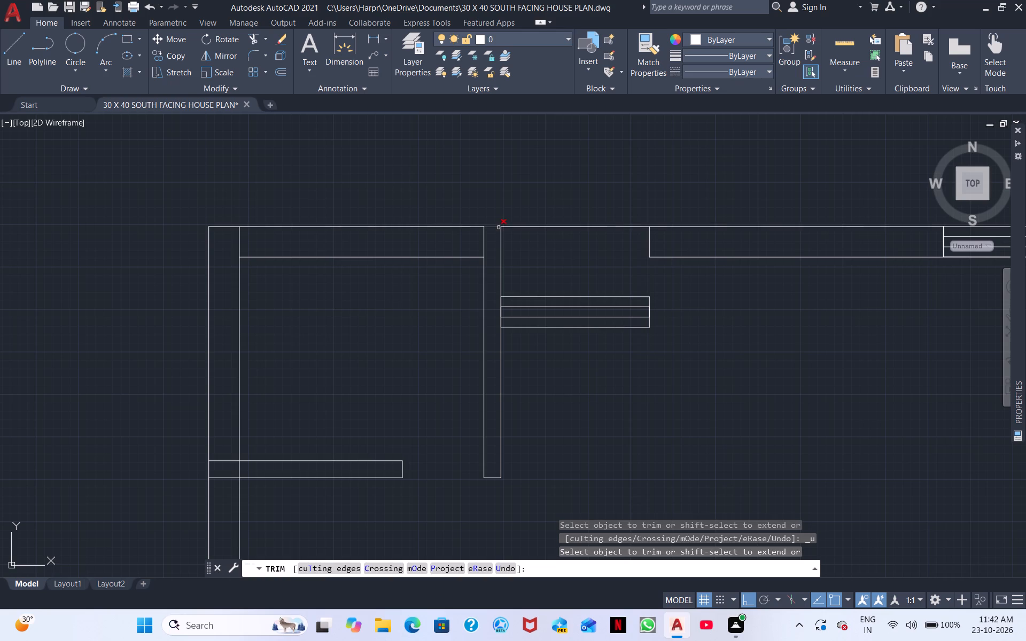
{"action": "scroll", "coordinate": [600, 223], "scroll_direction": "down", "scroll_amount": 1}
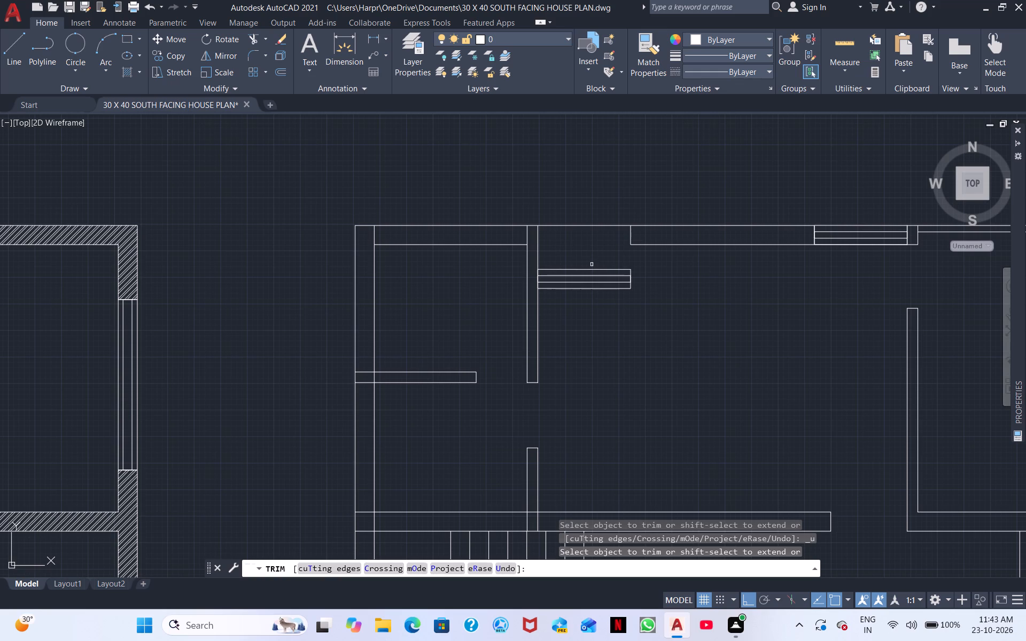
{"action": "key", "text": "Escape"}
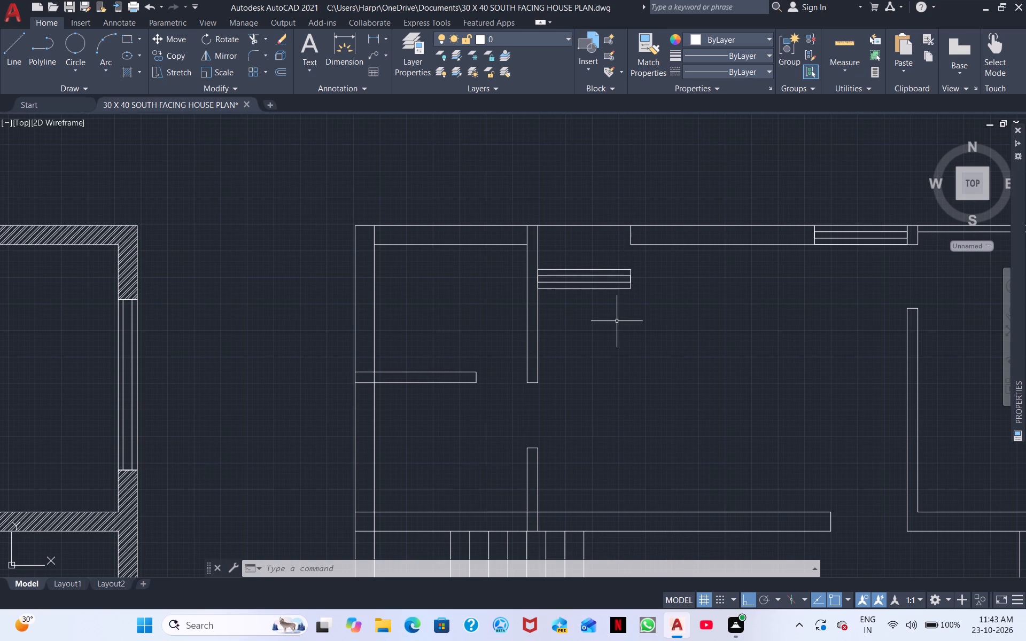
Move both copied window rectangles straight up into the north wall, with their upper west corner on the partition's east face and outer wall line.
{"action": "left_click", "coordinate": [616, 304]}
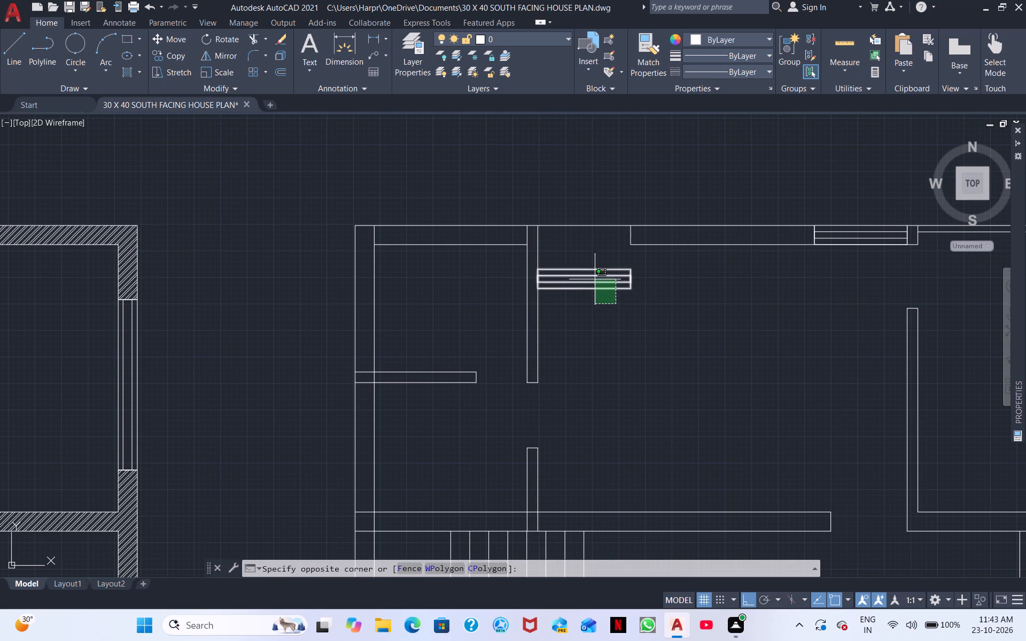
{"action": "left_click", "coordinate": [580, 267]}
{"action": "right_click", "coordinate": [578, 333]}
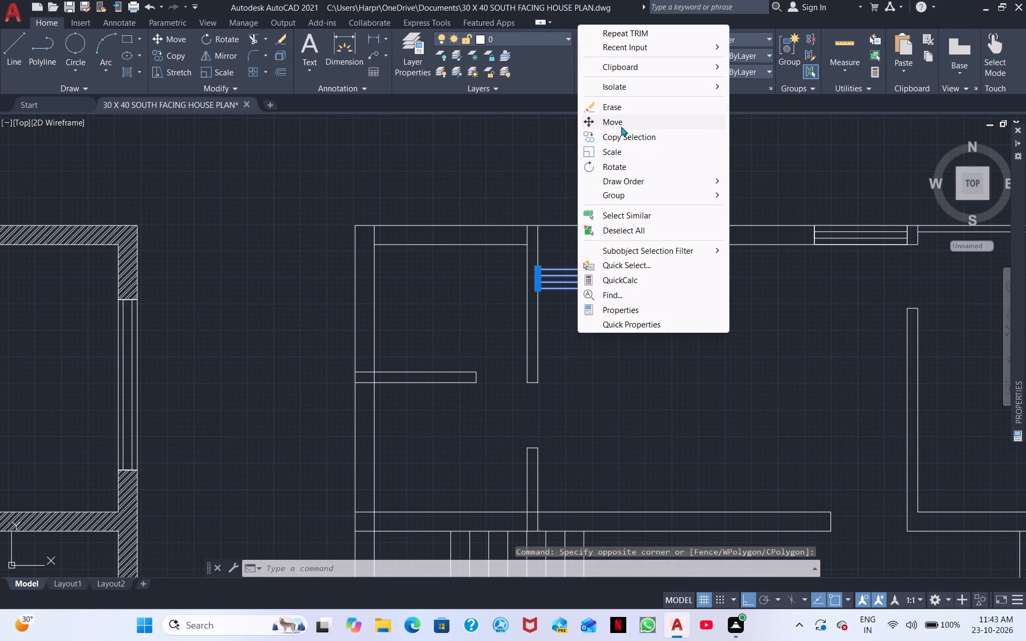
{"action": "left_click", "coordinate": [621, 126]}
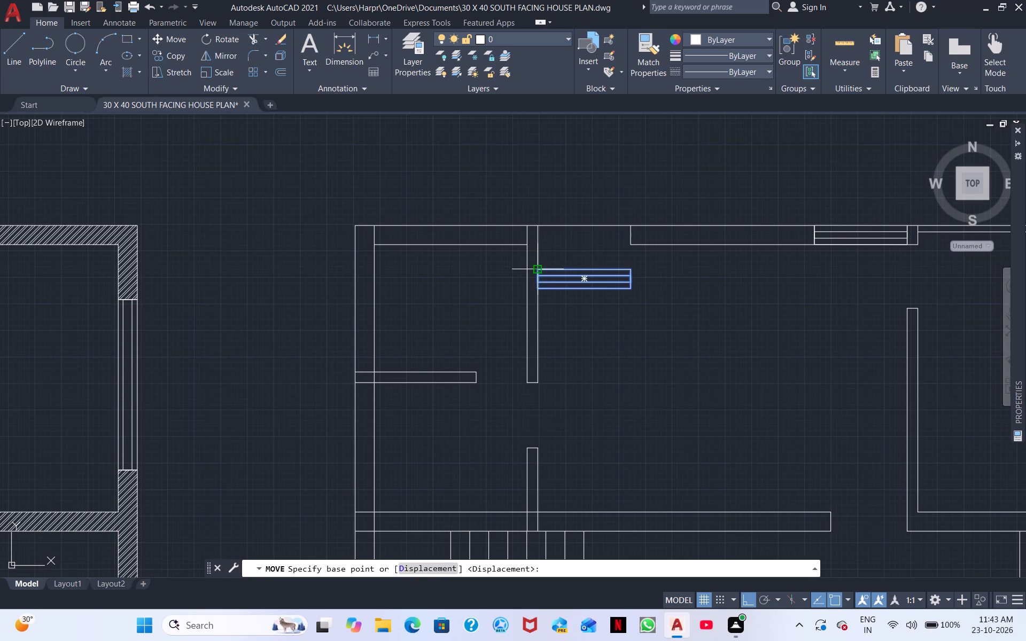
{"action": "left_click", "coordinate": [535, 270]}
{"action": "left_click", "coordinate": [535, 228]}
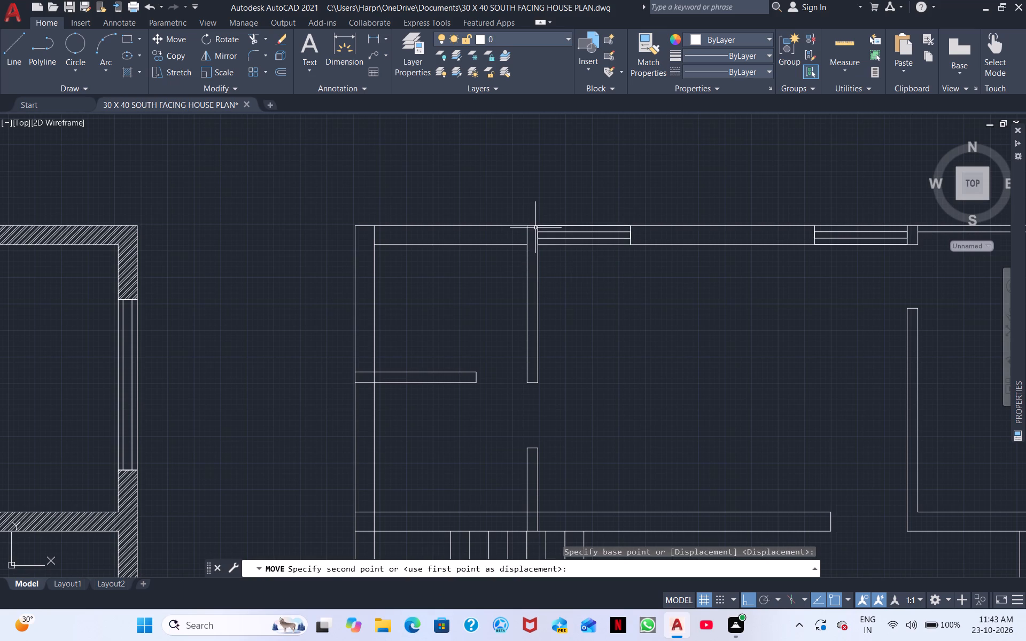
Trim the interior partition's west face line where it crosses the thickness of the north wall.
{"action": "scroll", "coordinate": [573, 293], "scroll_direction": "down", "scroll_amount": 1}
{"action": "middle_click_drag", "start_coordinate": [600, 307], "coordinate": [733, 325]}
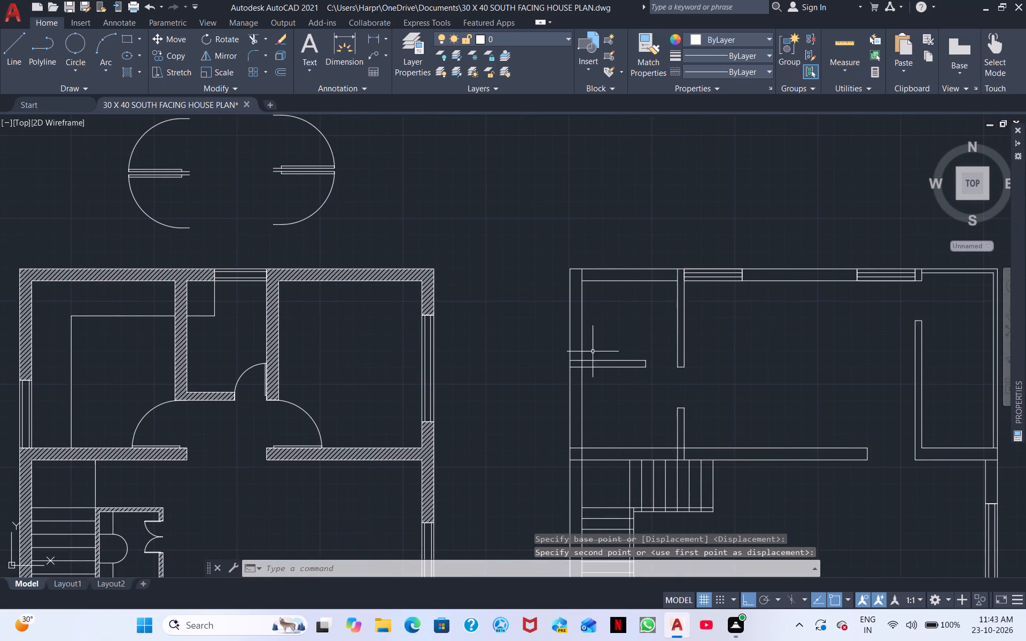
{"action": "scroll", "coordinate": [576, 354], "scroll_direction": "down", "scroll_amount": 1}
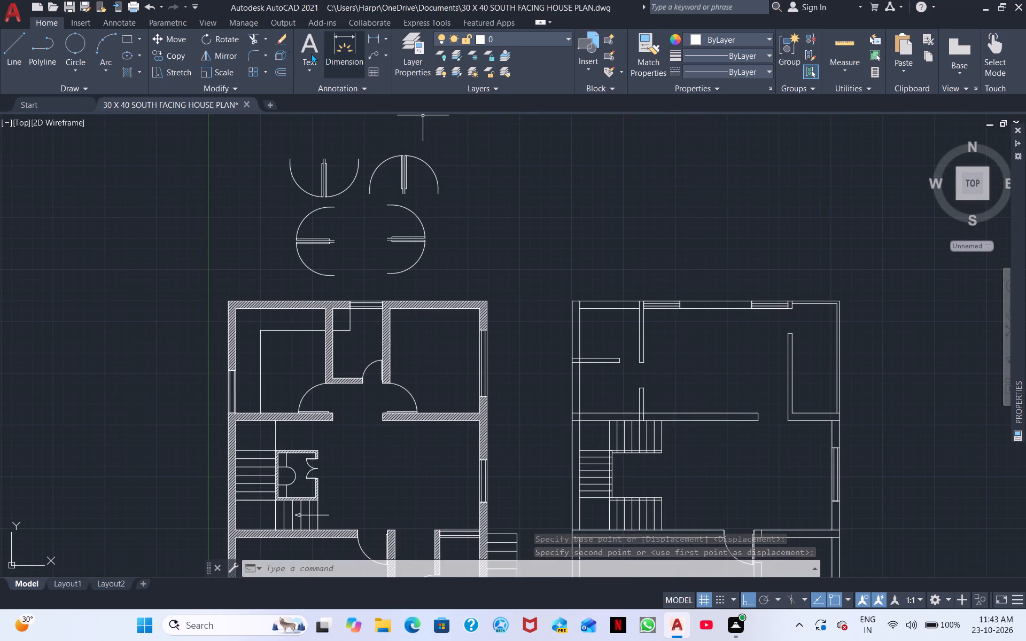
{"action": "left_click", "coordinate": [254, 42]}
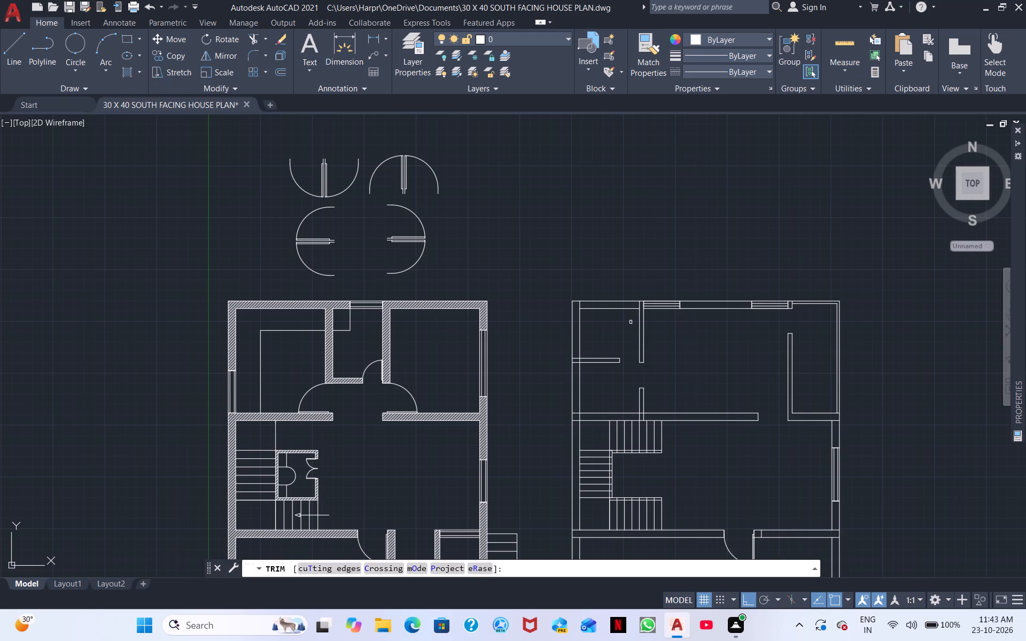
{"action": "middle_click_drag", "start_coordinate": [631, 322], "coordinate": [572, 400]}
{"action": "scroll", "coordinate": [573, 396], "scroll_direction": "up", "scroll_amount": 2}
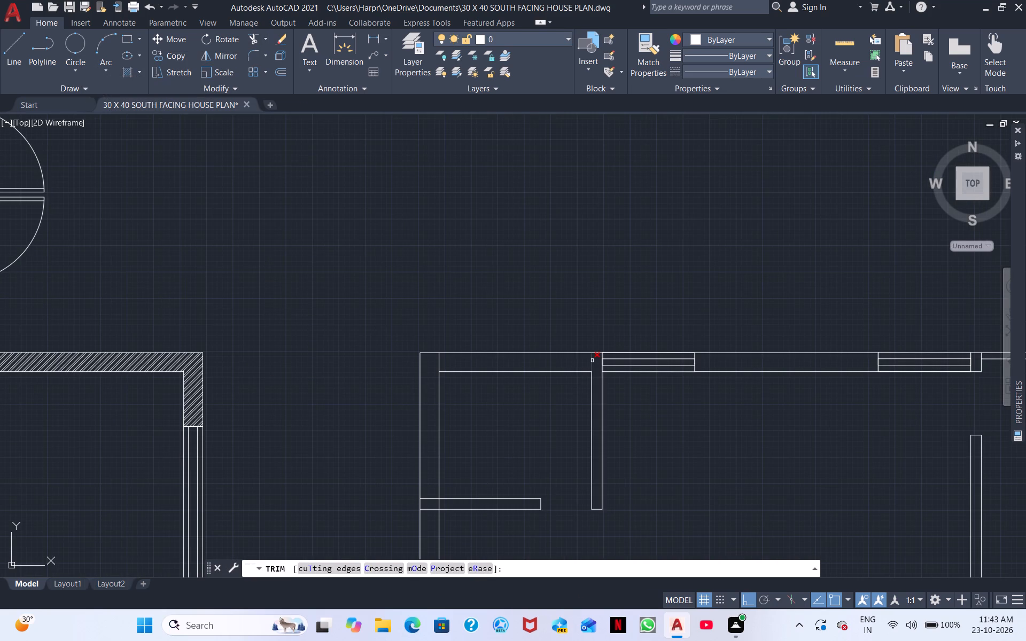
{"action": "left_click", "coordinate": [592, 361]}
Trim the short stub wall's two lines inside the west wall, plus the west wall's inner face across the stub.
{"action": "middle_click_drag", "start_coordinate": [526, 442], "coordinate": [594, 394]}
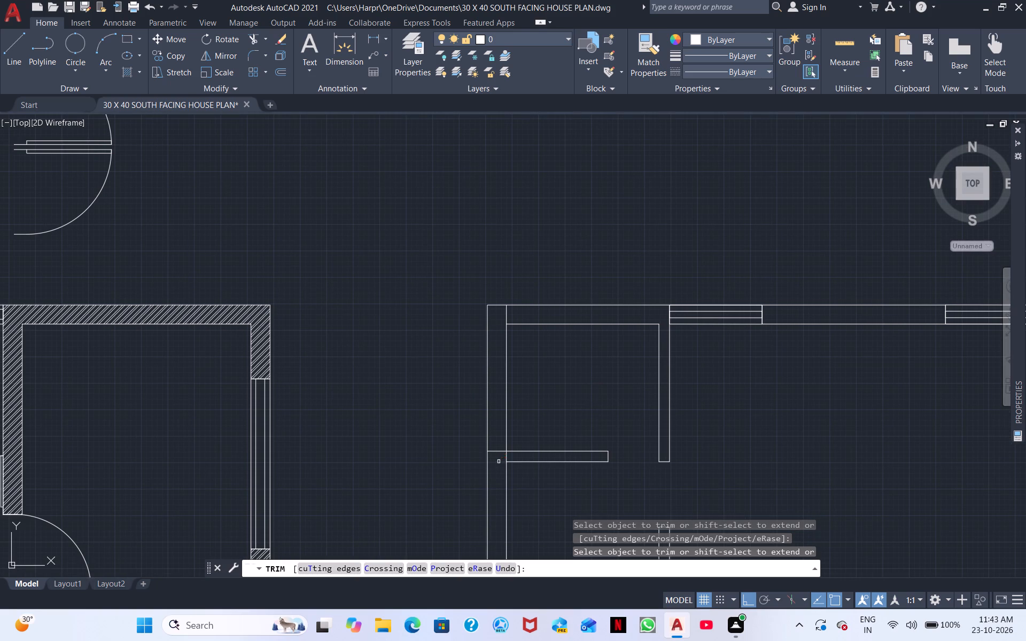
{"action": "left_click", "coordinate": [499, 462]}
{"action": "left_click", "coordinate": [499, 452]}
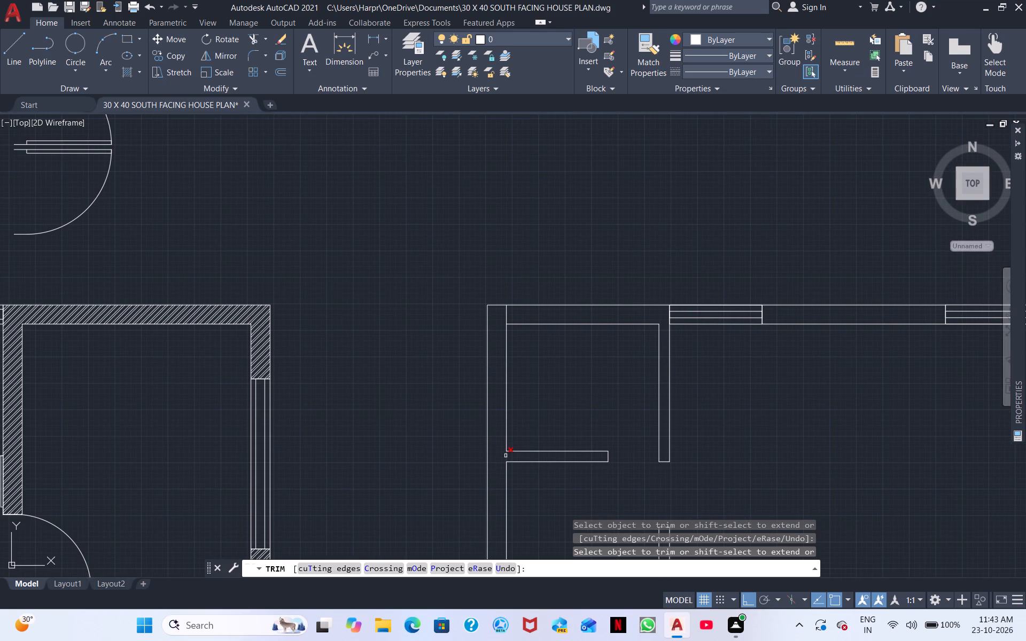
{"action": "left_click", "coordinate": [506, 456]}
Trim the crossing lines where the cross wall north of the stairs meets the west wall and the lower partition piece.
{"action": "middle_click_drag", "start_coordinate": [693, 491], "coordinate": [598, 350]}
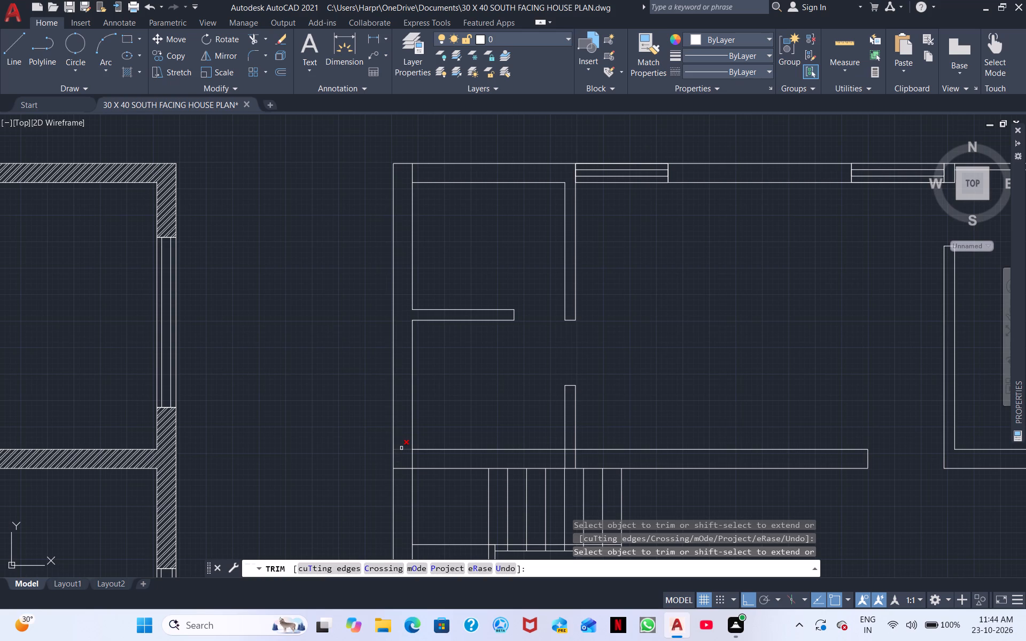
{"action": "left_click", "coordinate": [401, 448]}
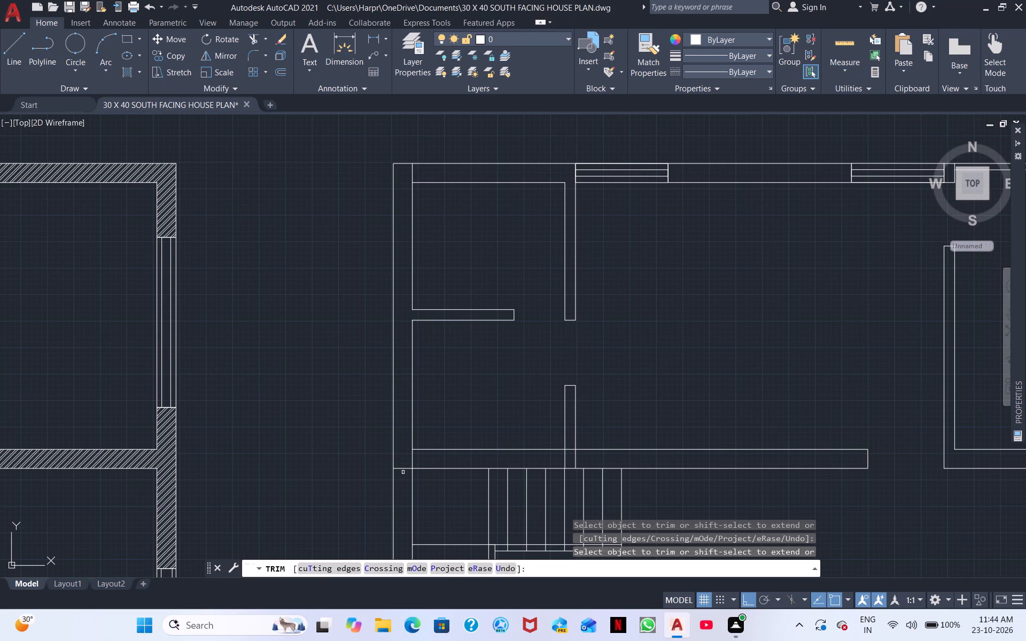
{"action": "left_click", "coordinate": [405, 470]}
{"action": "left_click", "coordinate": [414, 461]}
{"action": "left_click", "coordinate": [565, 458]}
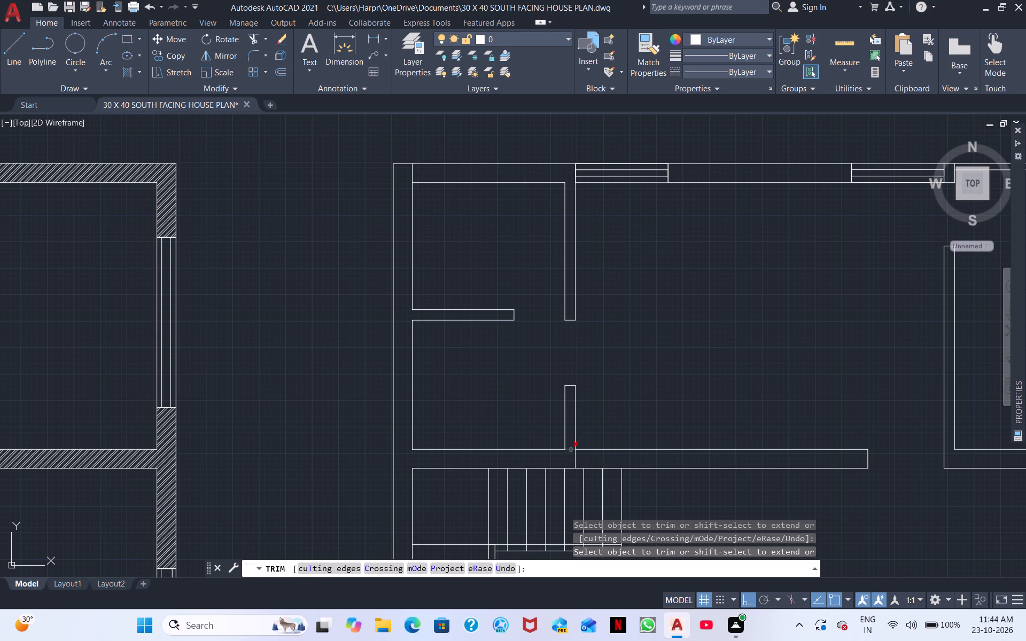
{"action": "left_click", "coordinate": [571, 450]}
{"action": "left_click", "coordinate": [575, 455]}
Trim the south line of the northeast room's bottom wall where it crosses the east wall's thickness.
{"action": "middle_click_drag", "start_coordinate": [828, 363], "coordinate": [602, 238]}
{"action": "scroll", "coordinate": [613, 321], "scroll_direction": "down", "scroll_amount": 2}
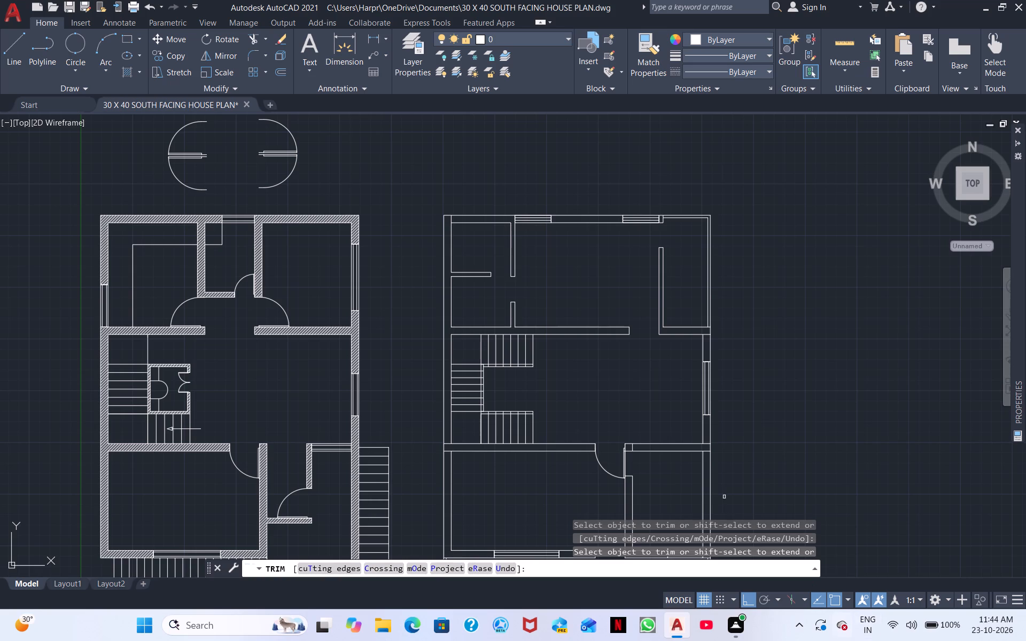
{"action": "scroll", "coordinate": [683, 339], "scroll_direction": "up", "scroll_amount": 3}
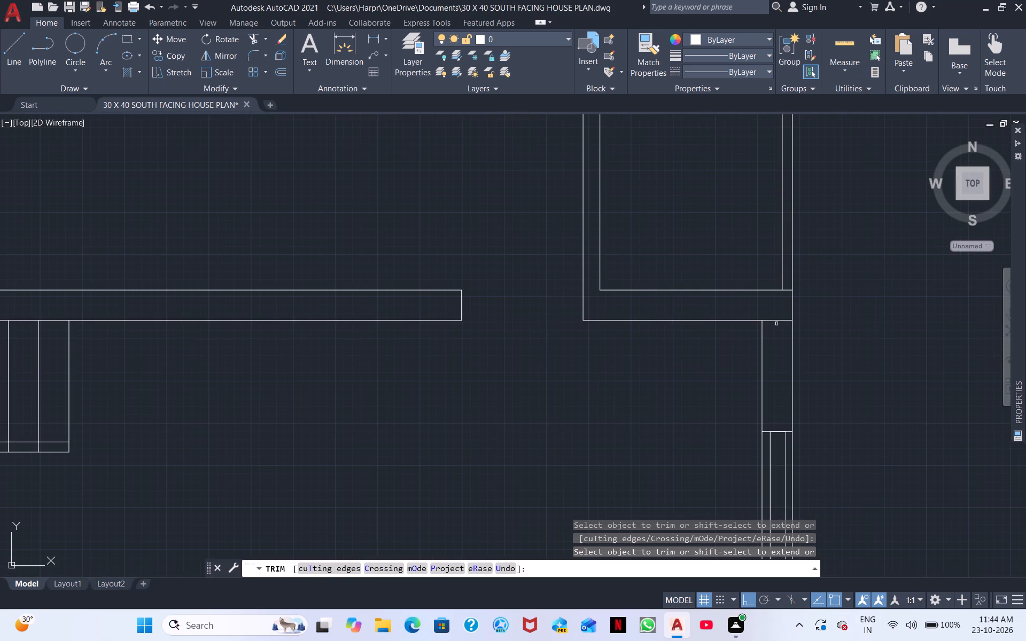
{"action": "left_click", "coordinate": [779, 322]}
{"action": "scroll", "coordinate": [527, 381], "scroll_direction": "down", "scroll_amount": 1}
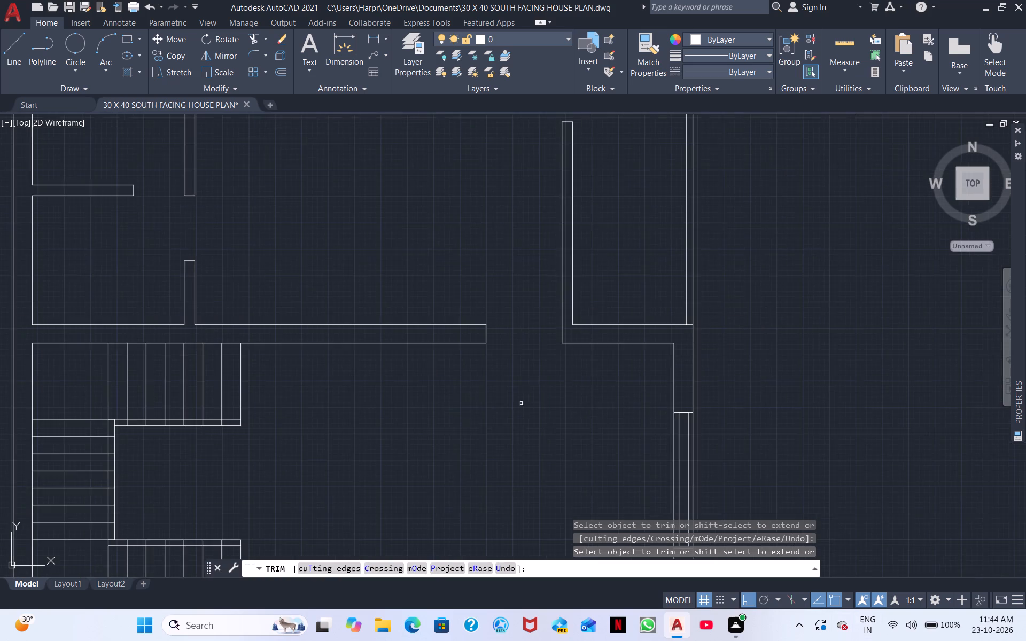
On the cross wall south of the stairs, trim the short line east of the door and both wall lines inside the east wall.
{"action": "middle_click_drag", "start_coordinate": [484, 445], "coordinate": [638, 304]}
{"action": "scroll", "coordinate": [535, 379], "scroll_direction": "down", "scroll_amount": 1}
{"action": "middle_click_drag", "start_coordinate": [535, 392], "coordinate": [572, 294]}
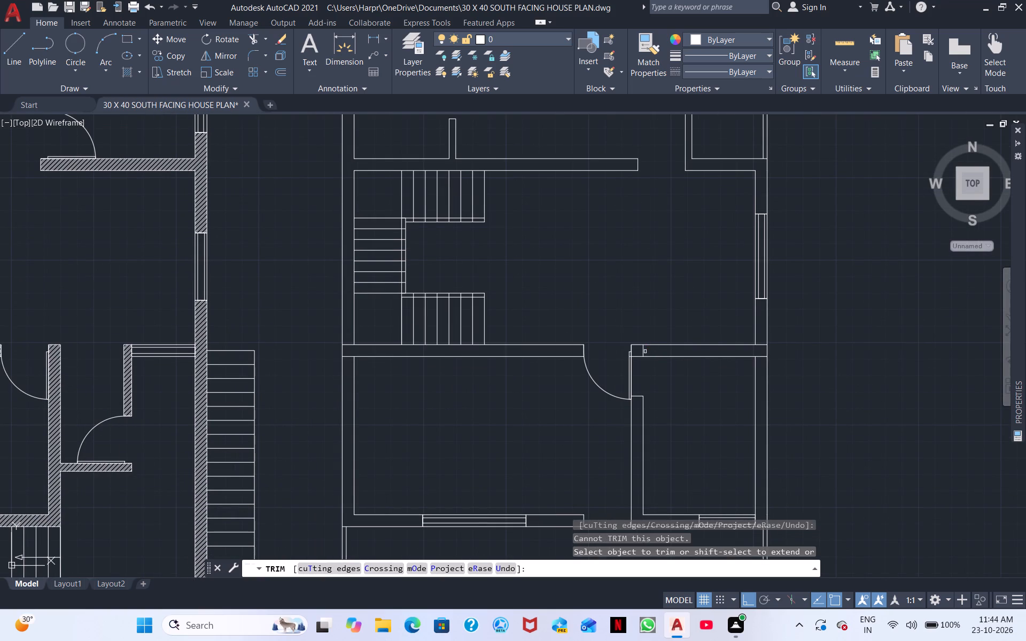
{"action": "left_click", "coordinate": [642, 351]}
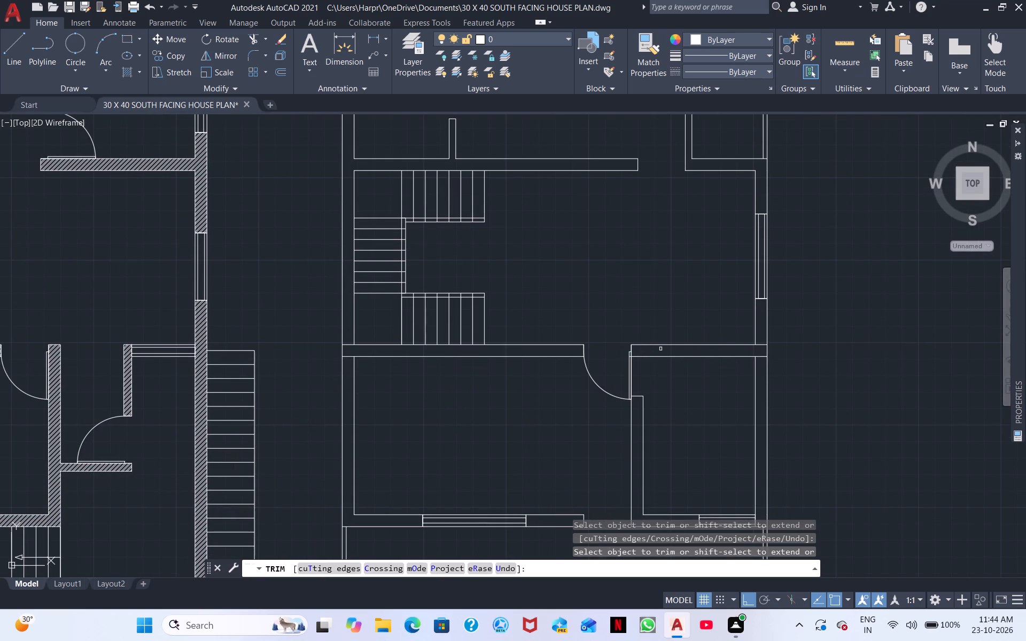
{"action": "left_click", "coordinate": [760, 345]}
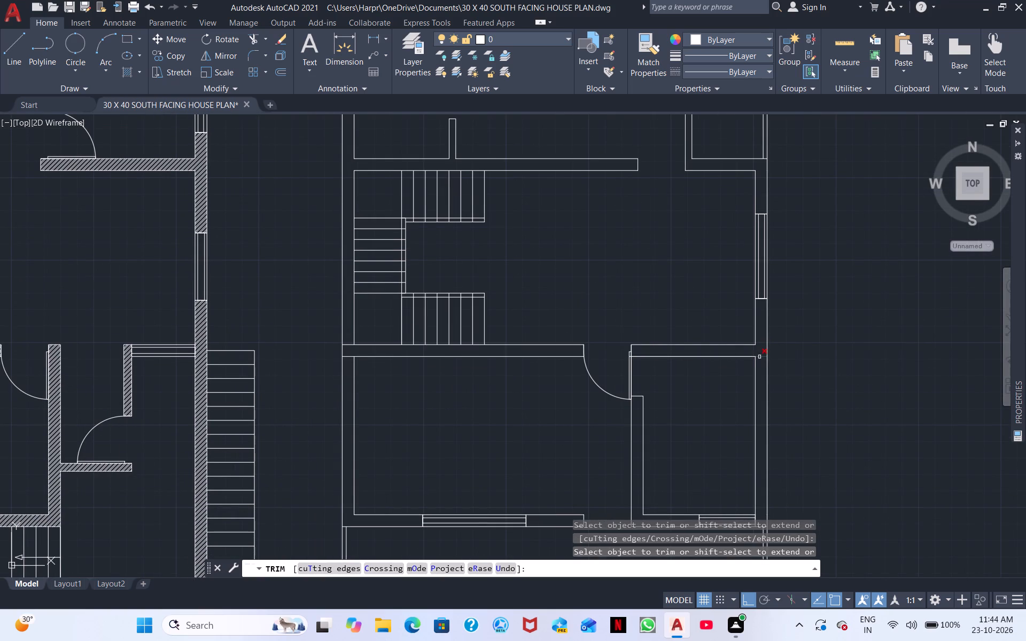
{"action": "left_click", "coordinate": [759, 357]}
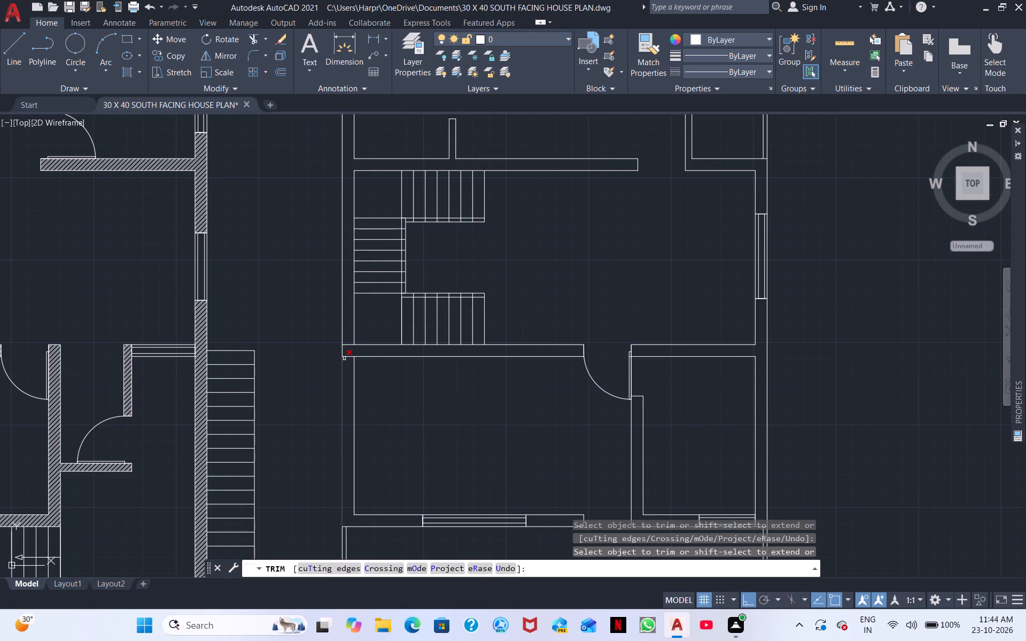
Trim both lines of the cross wall south of the stairs inside the west wall, and finish trimming.
{"action": "left_click", "coordinate": [348, 356]}
{"action": "left_click", "coordinate": [350, 345]}
{"action": "middle_click_drag", "start_coordinate": [416, 443], "coordinate": [395, 308]}
{"action": "scroll", "coordinate": [389, 299], "scroll_direction": "down", "scroll_amount": 1}
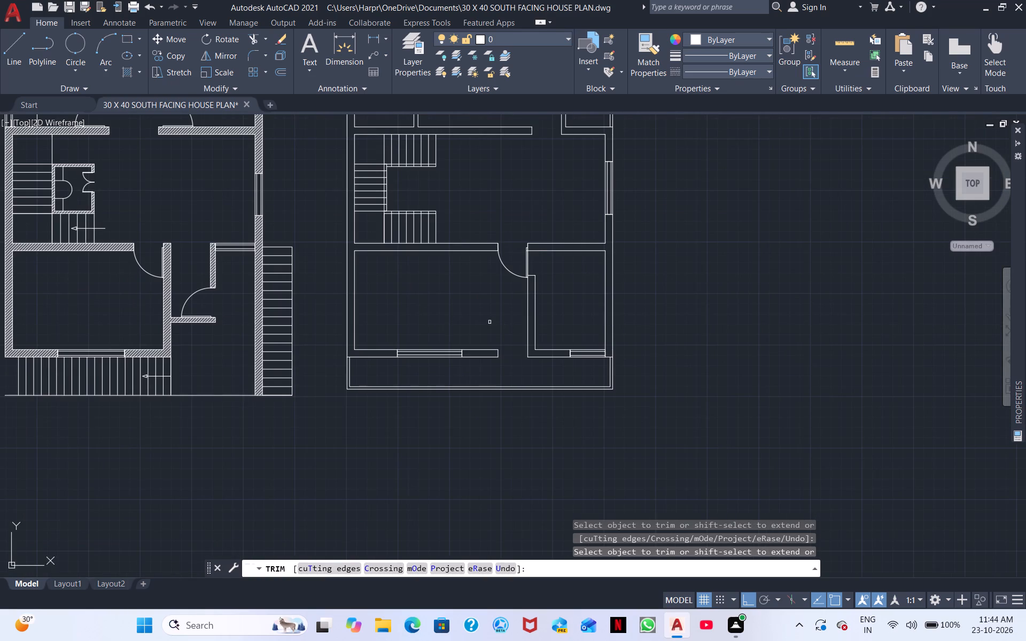
{"action": "scroll", "coordinate": [486, 321], "scroll_direction": "up", "scroll_amount": 1}
{"action": "middle_click_drag", "start_coordinate": [428, 307], "coordinate": [293, 273]}
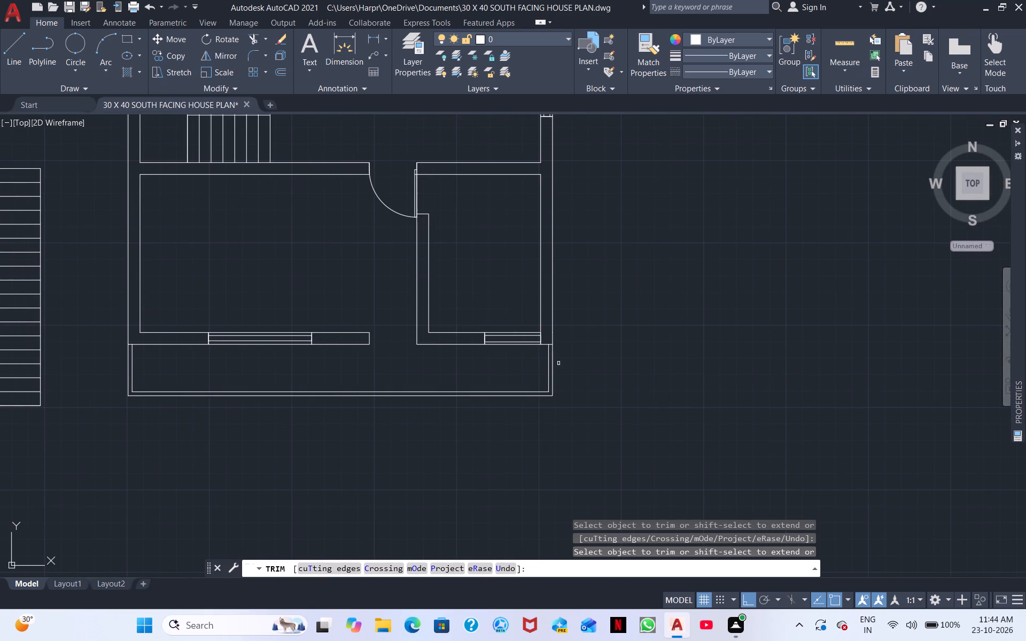
{"action": "scroll", "coordinate": [547, 346], "scroll_direction": "up", "scroll_amount": 3}
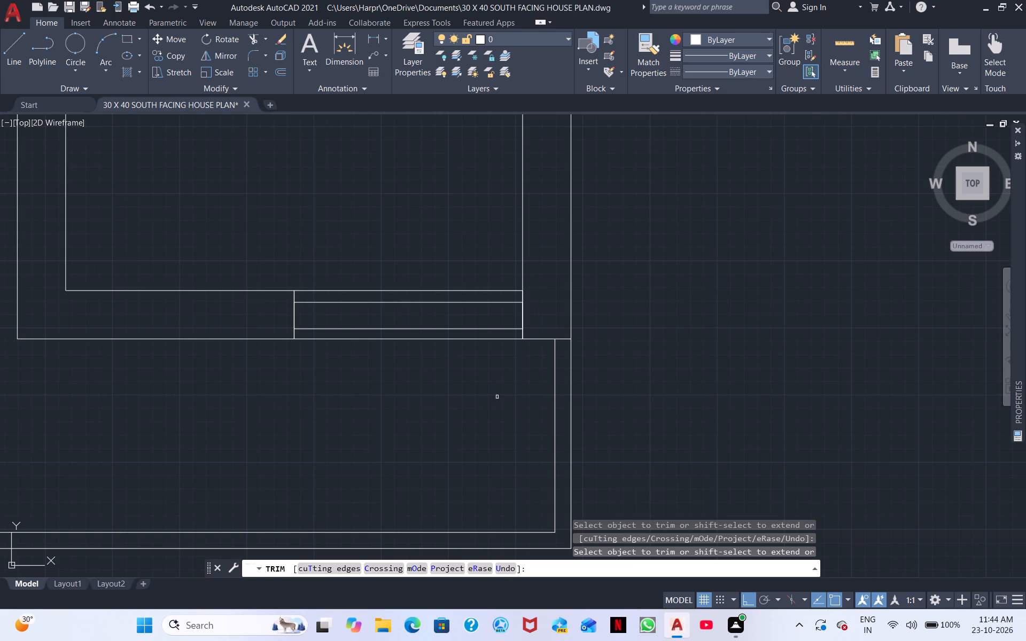
{"action": "right_click", "coordinate": [451, 365]}
{"action": "left_click", "coordinate": [491, 376]}
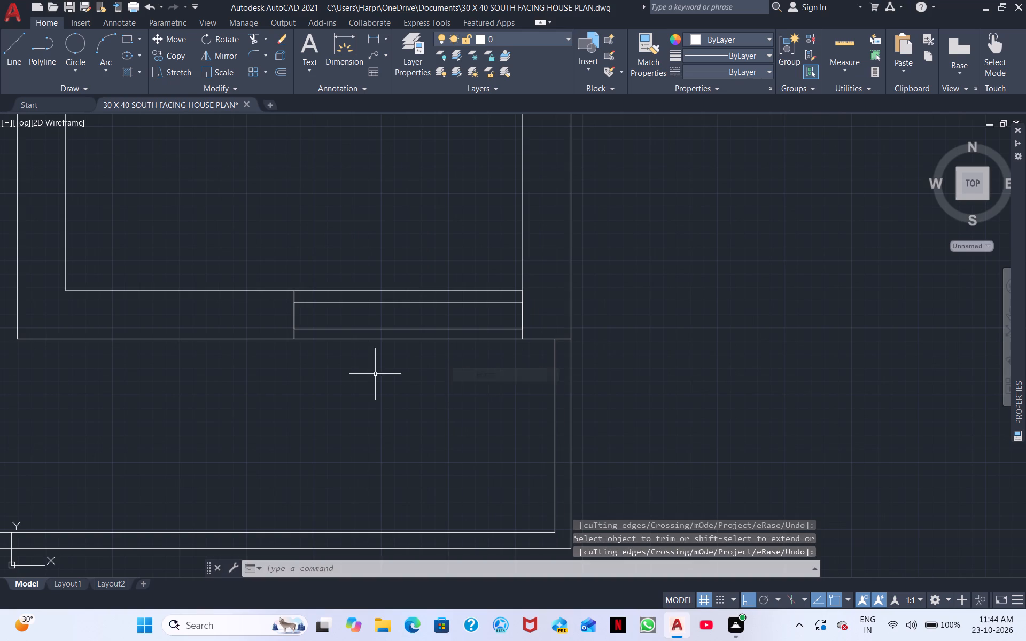
Hatch the second plan's west wall with its connected cross walls, the southeast room's walls and the south wall piece using the ANSI32 pattern.
{"action": "scroll", "coordinate": [369, 385], "scroll_direction": "down", "scroll_amount": 3}
{"action": "middle_click_drag", "start_coordinate": [369, 385], "coordinate": [488, 406]}
{"action": "middle_click_drag", "start_coordinate": [375, 415], "coordinate": [507, 443]}
{"action": "scroll", "coordinate": [399, 380], "scroll_direction": "up", "scroll_amount": 2}
{"action": "scroll", "coordinate": [285, 357], "scroll_direction": "down", "scroll_amount": 2}
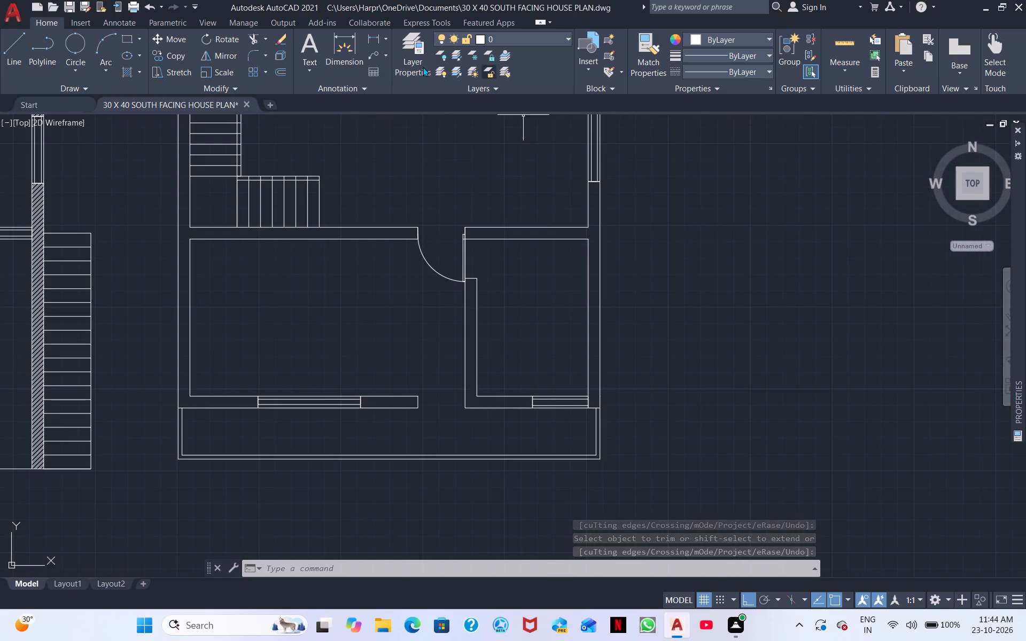
{"action": "left_click", "coordinate": [142, 69]}
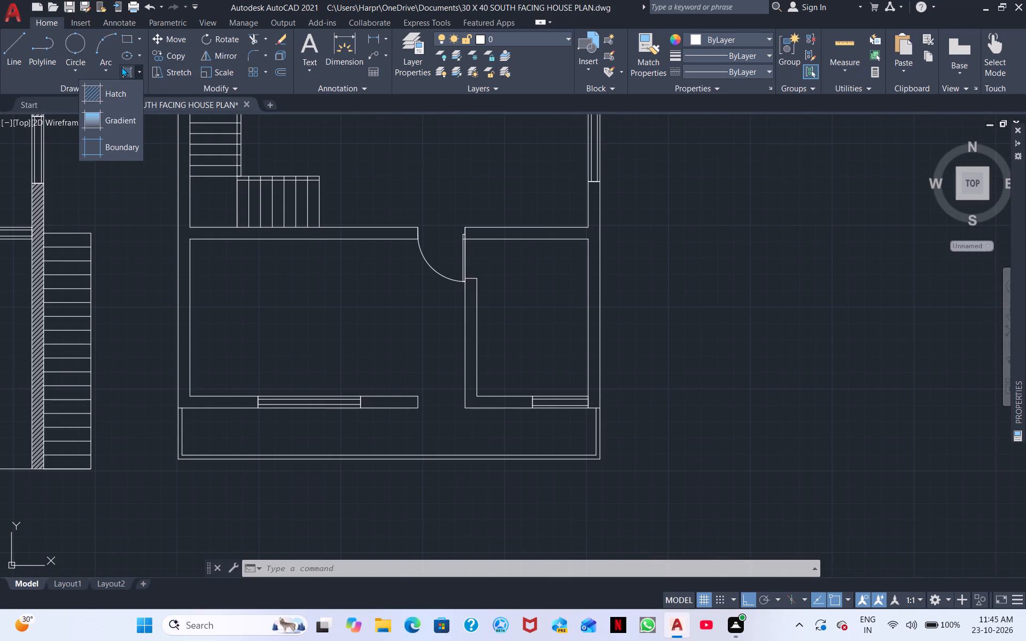
{"action": "left_click", "coordinate": [121, 67]}
{"action": "left_click", "coordinate": [128, 72]}
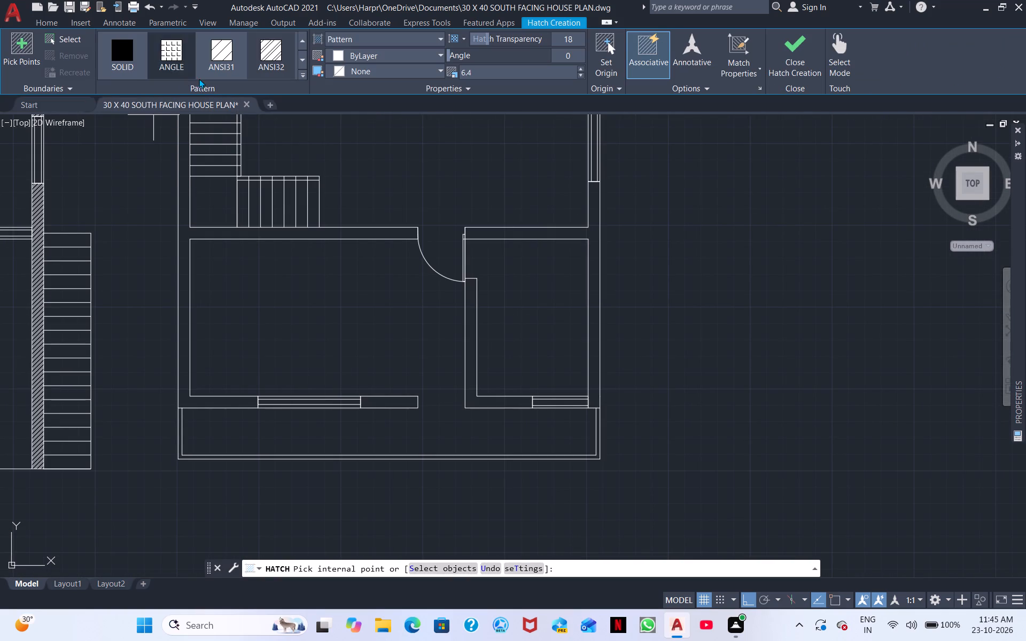
{"action": "left_click", "coordinate": [274, 63]}
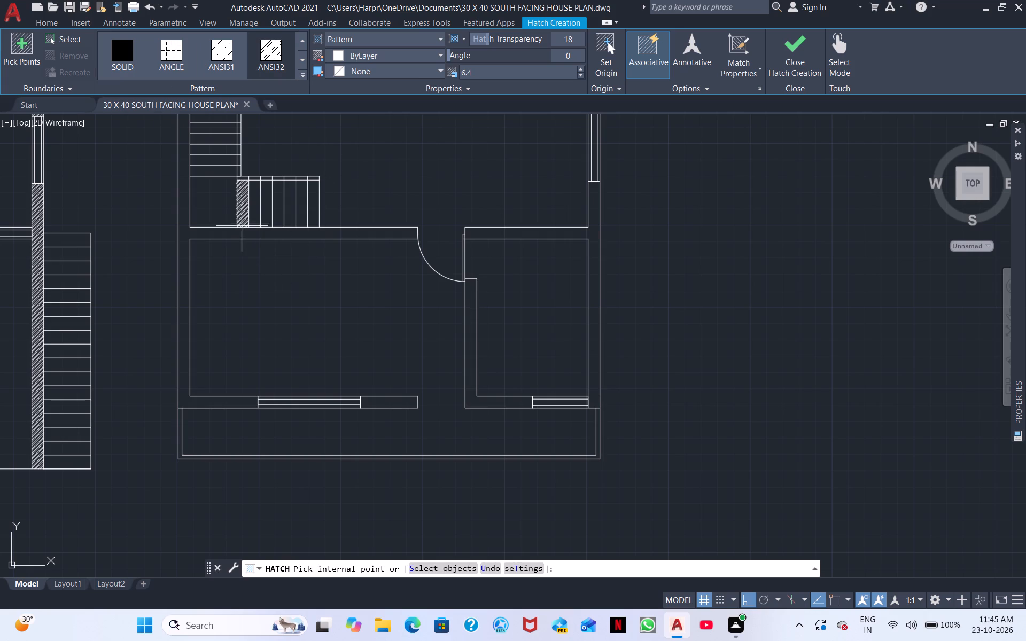
{"action": "middle_click_drag", "start_coordinate": [283, 253], "coordinate": [471, 291]}
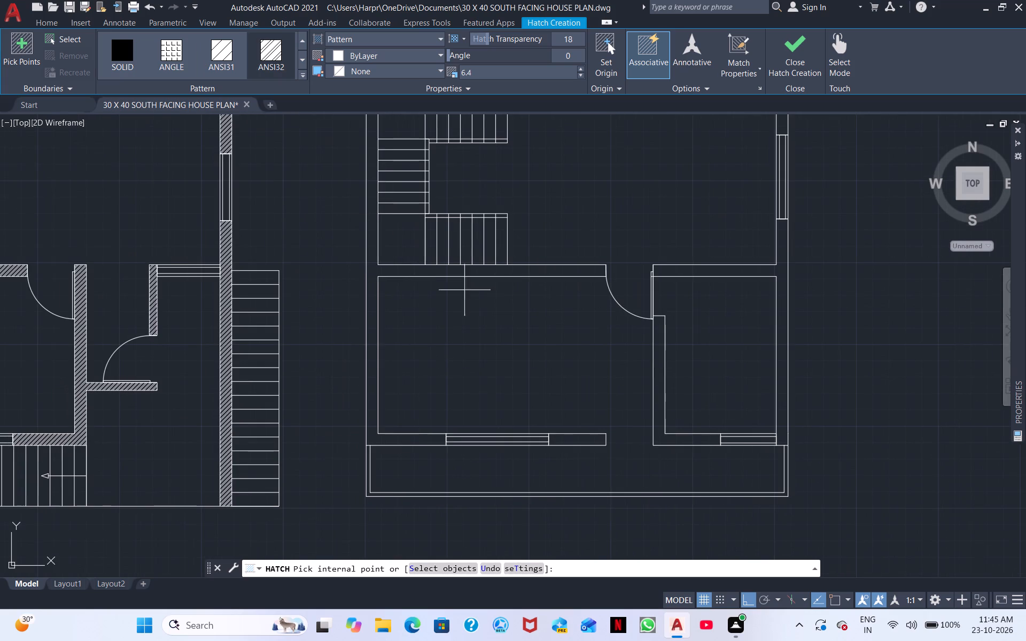
{"action": "left_click", "coordinate": [374, 274]}
{"action": "scroll", "coordinate": [441, 285], "scroll_direction": "down", "scroll_amount": 2}
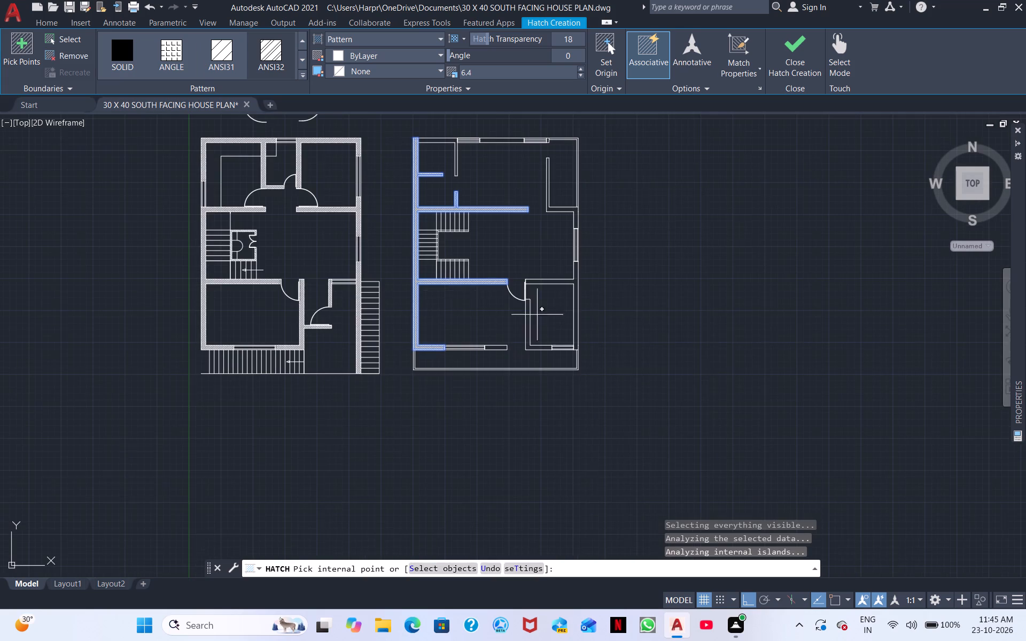
{"action": "scroll", "coordinate": [523, 316], "scroll_direction": "up", "scroll_amount": 2}
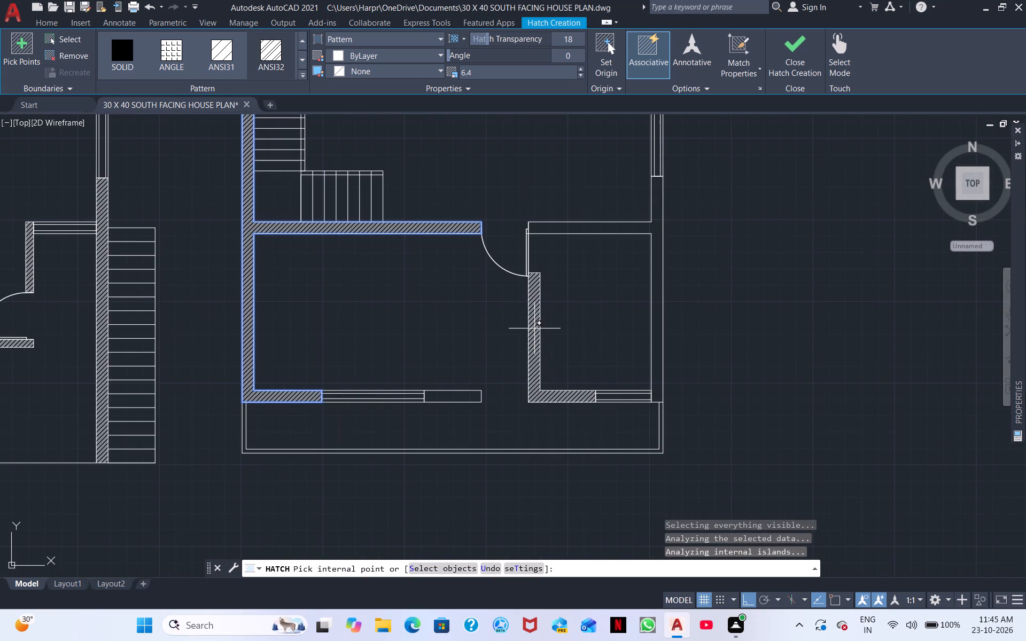
{"action": "left_click", "coordinate": [534, 329]}
{"action": "left_click", "coordinate": [582, 232]}
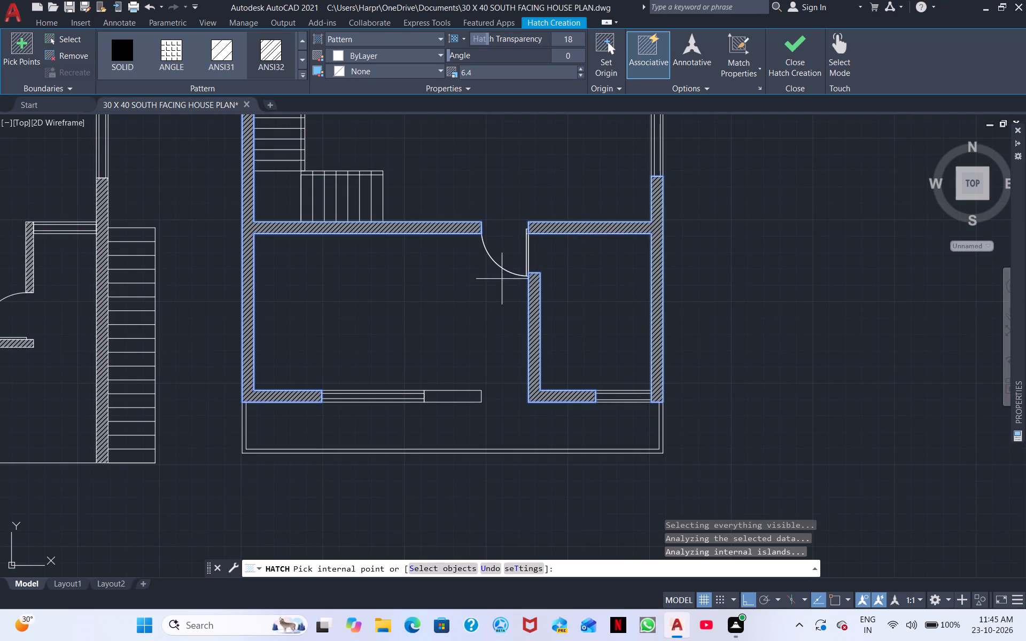
{"action": "left_click", "coordinate": [458, 401]}
Hatch the northeast partition and adjoining east wall, the north wall pieces beside the windows and the northwest room's walls, and complete the hatch.
{"action": "scroll", "coordinate": [446, 233], "scroll_direction": "down", "scroll_amount": 3}
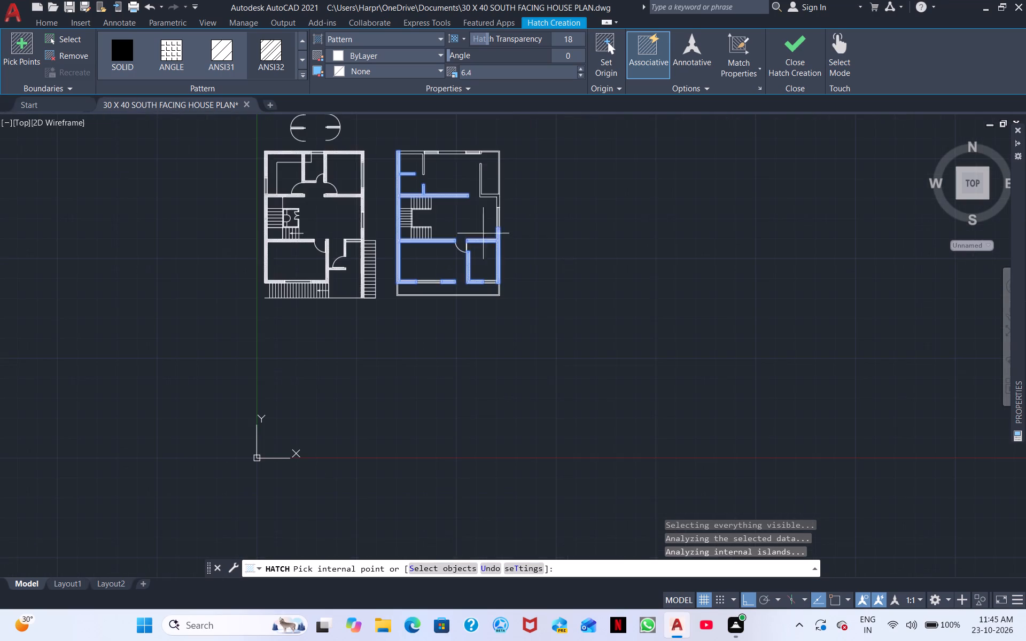
{"action": "scroll", "coordinate": [496, 187], "scroll_direction": "up", "scroll_amount": 4}
{"action": "left_click", "coordinate": [496, 251]}
{"action": "scroll", "coordinate": [388, 175], "scroll_direction": "down", "scroll_amount": 2}
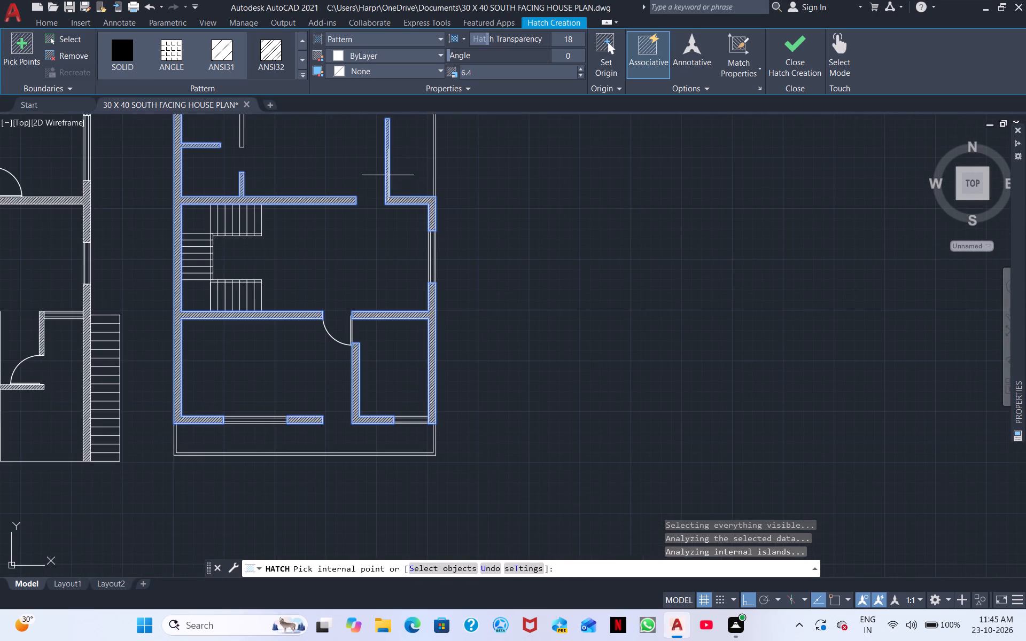
{"action": "middle_click_drag", "start_coordinate": [406, 162], "coordinate": [453, 379]}
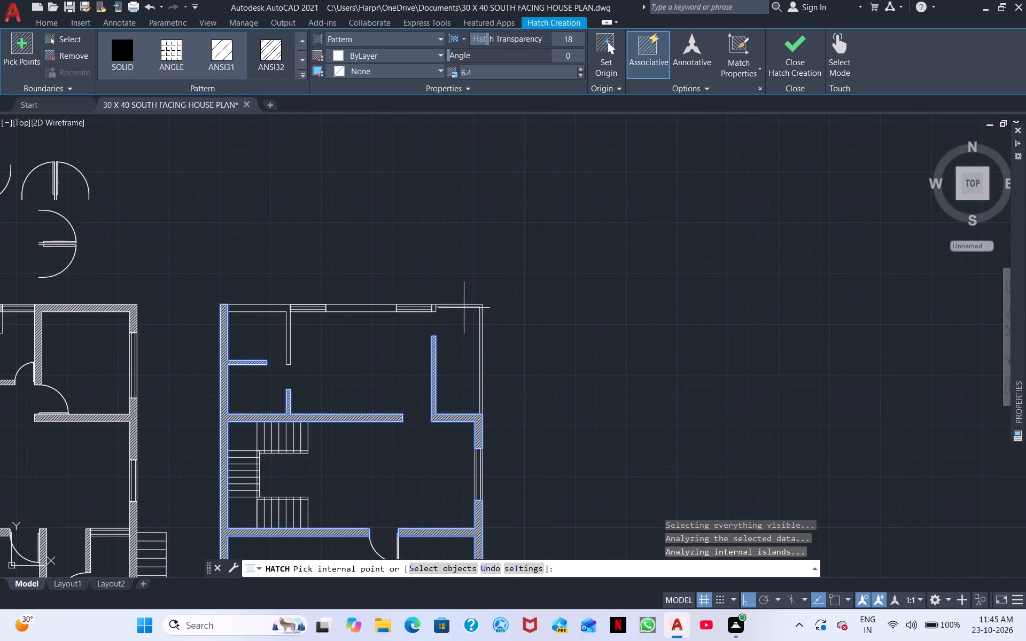
{"action": "left_click", "coordinate": [367, 310]}
{"action": "scroll", "coordinate": [400, 300], "scroll_direction": "up", "scroll_amount": 4}
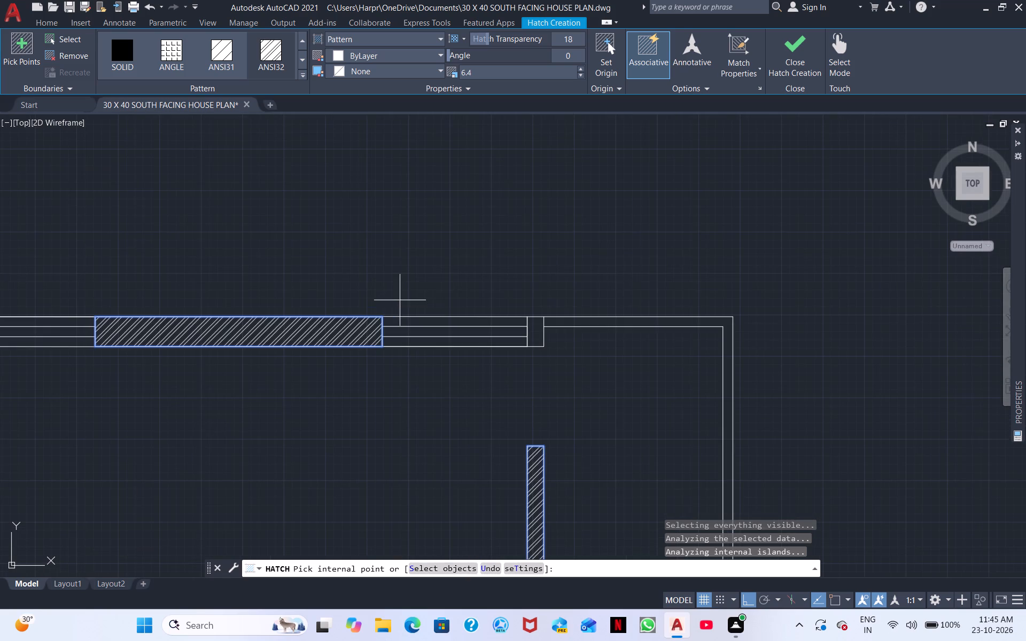
{"action": "left_click", "coordinate": [534, 326]}
{"action": "scroll", "coordinate": [180, 354], "scroll_direction": "down", "scroll_amount": 3}
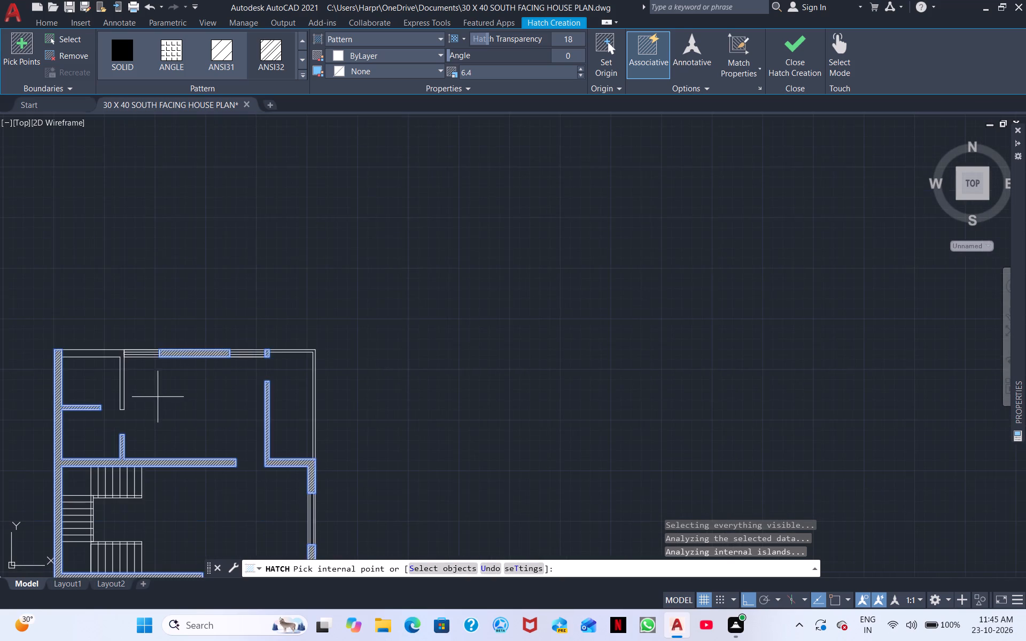
{"action": "middle_click_drag", "start_coordinate": [158, 397], "coordinate": [535, 354]}
{"action": "scroll", "coordinate": [449, 320], "scroll_direction": "up", "scroll_amount": 1}
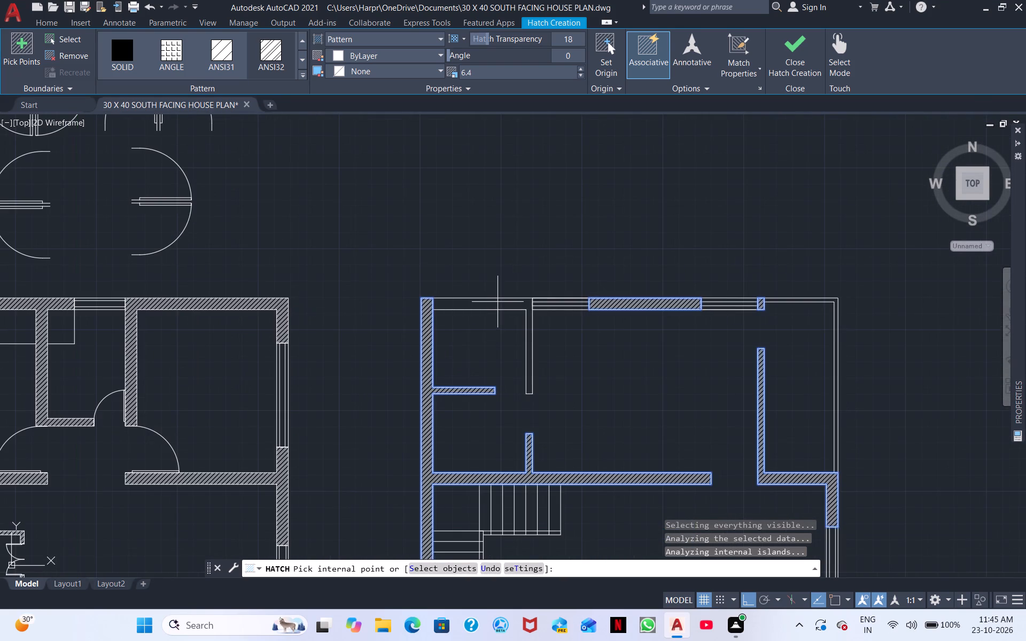
{"action": "left_click", "coordinate": [495, 302]}
{"action": "scroll", "coordinate": [475, 331], "scroll_direction": "down", "scroll_amount": 1}
{"action": "middle_click_drag", "start_coordinate": [513, 381], "coordinate": [440, 265]}
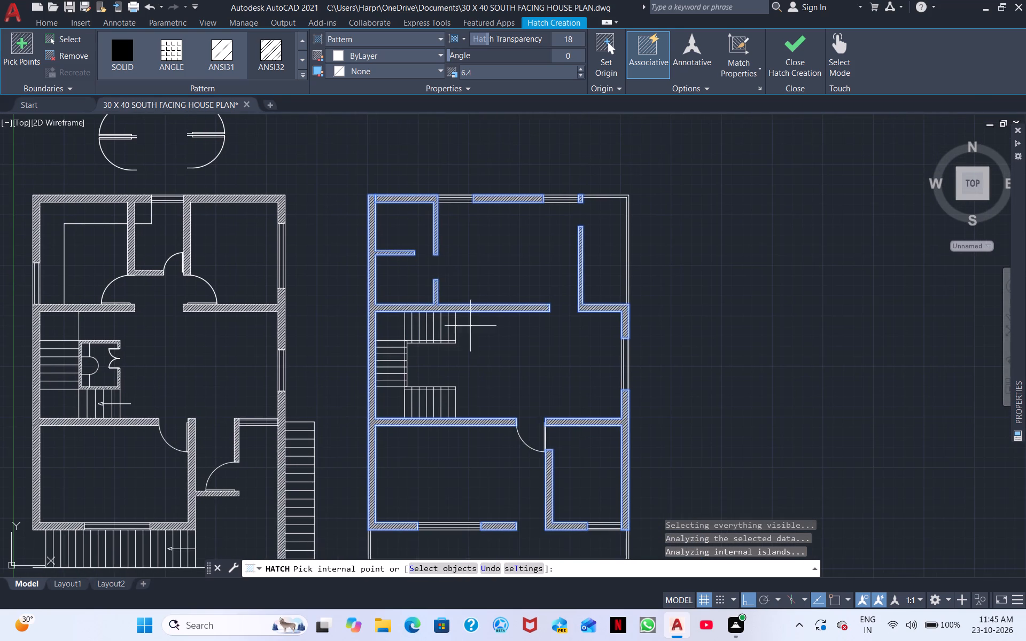
{"action": "middle_click_drag", "start_coordinate": [465, 363], "coordinate": [433, 282]}
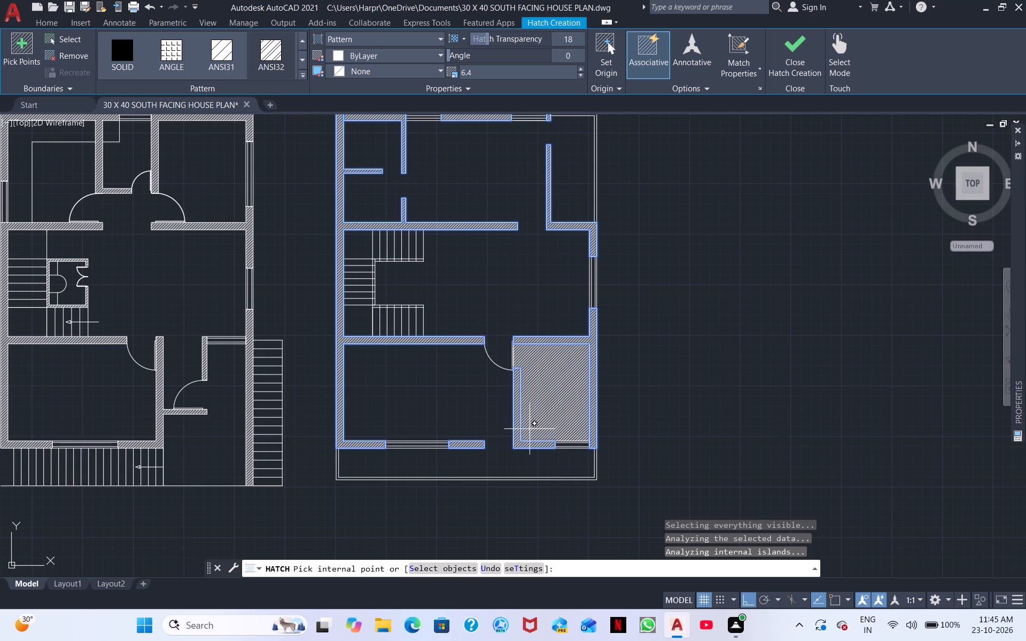
{"action": "right_click", "coordinate": [652, 347]}
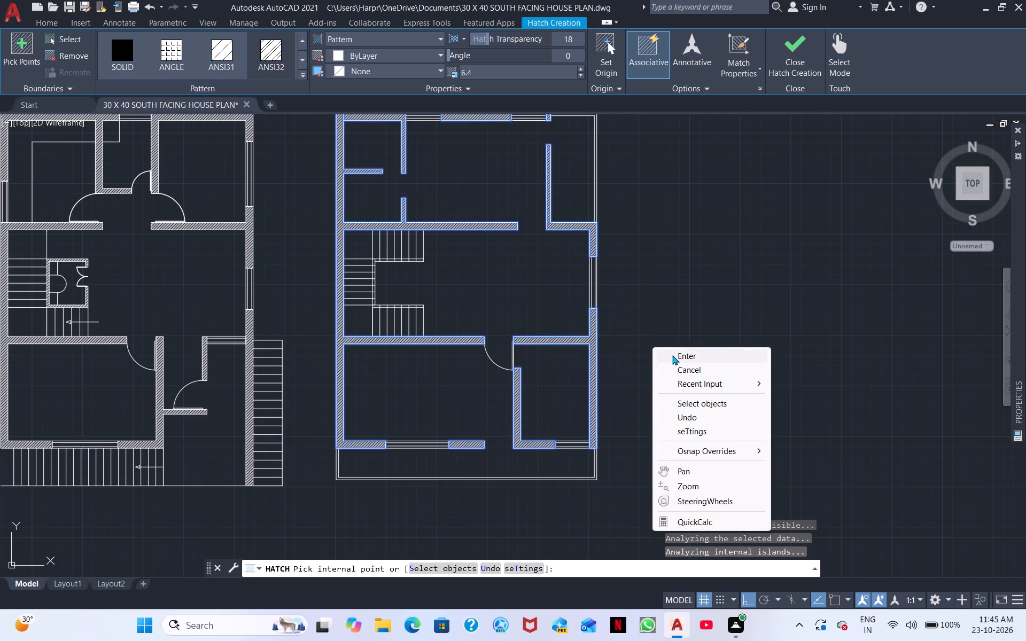
{"action": "left_click", "coordinate": [672, 355]}
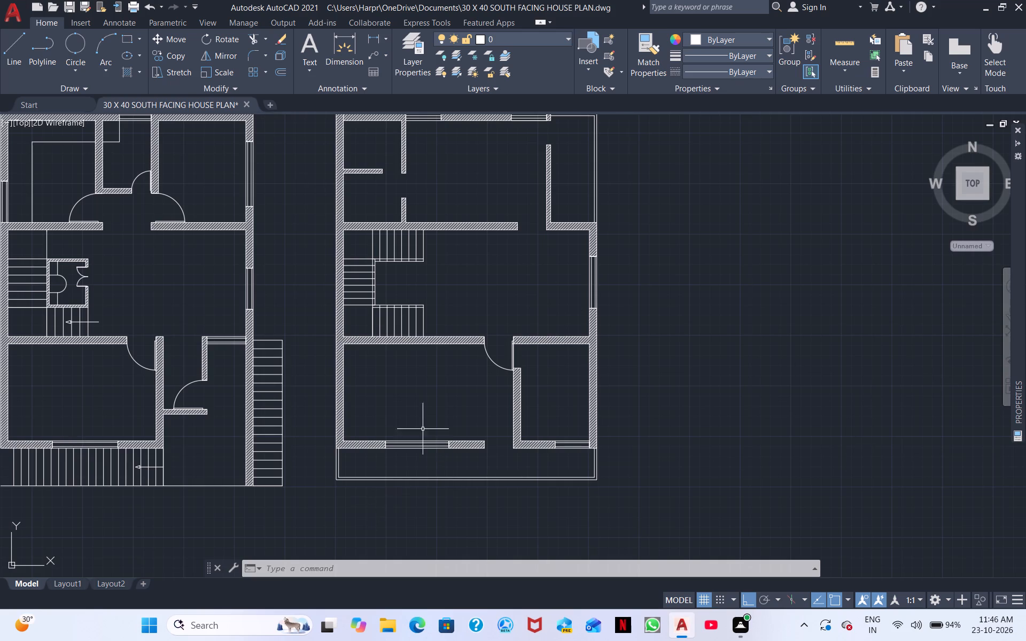
With Ortho off, copy the west-swinging lower door symbol above the first plan to the northeast partition's opening at the second plan's north wall.
{"action": "scroll", "coordinate": [425, 420], "scroll_direction": "down", "scroll_amount": 1}
{"action": "scroll", "coordinate": [436, 420], "scroll_direction": "up", "scroll_amount": 1}
{"action": "middle_click_drag", "start_coordinate": [418, 435], "coordinate": [601, 316]}
{"action": "scroll", "coordinate": [606, 315], "scroll_direction": "down", "scroll_amount": 1}
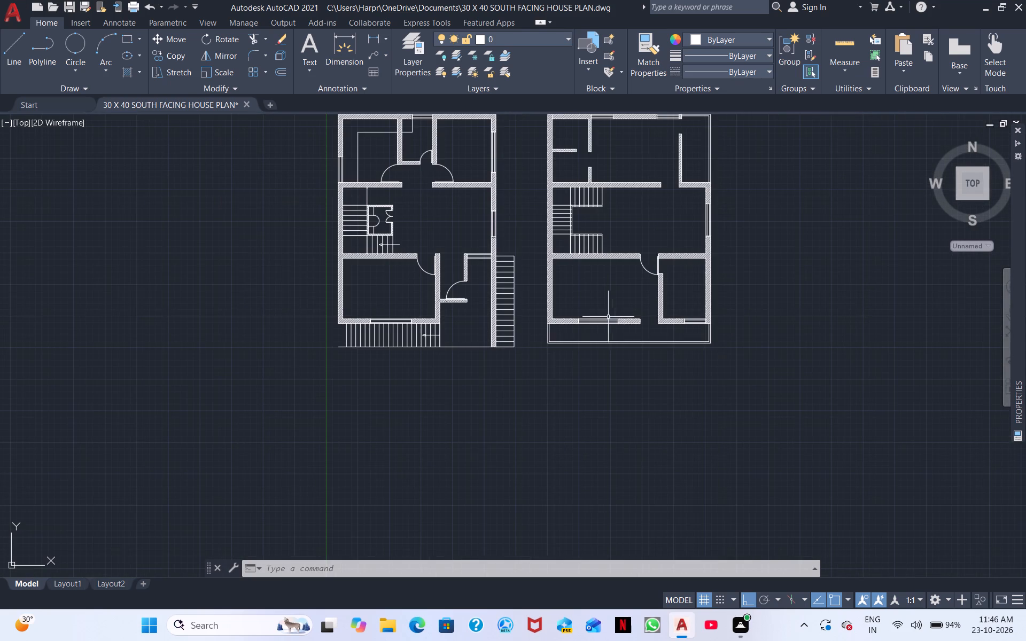
{"action": "middle_click_drag", "start_coordinate": [454, 242], "coordinate": [411, 304]}
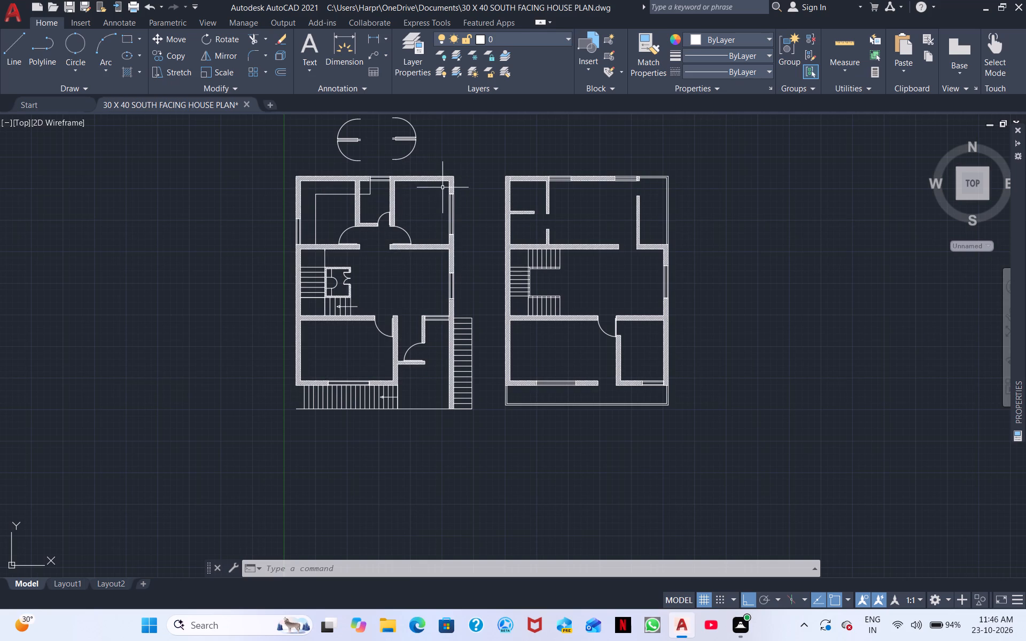
{"action": "middle_click_drag", "start_coordinate": [416, 194], "coordinate": [415, 199]}
{"action": "scroll", "coordinate": [415, 199], "scroll_direction": "down", "scroll_amount": 1}
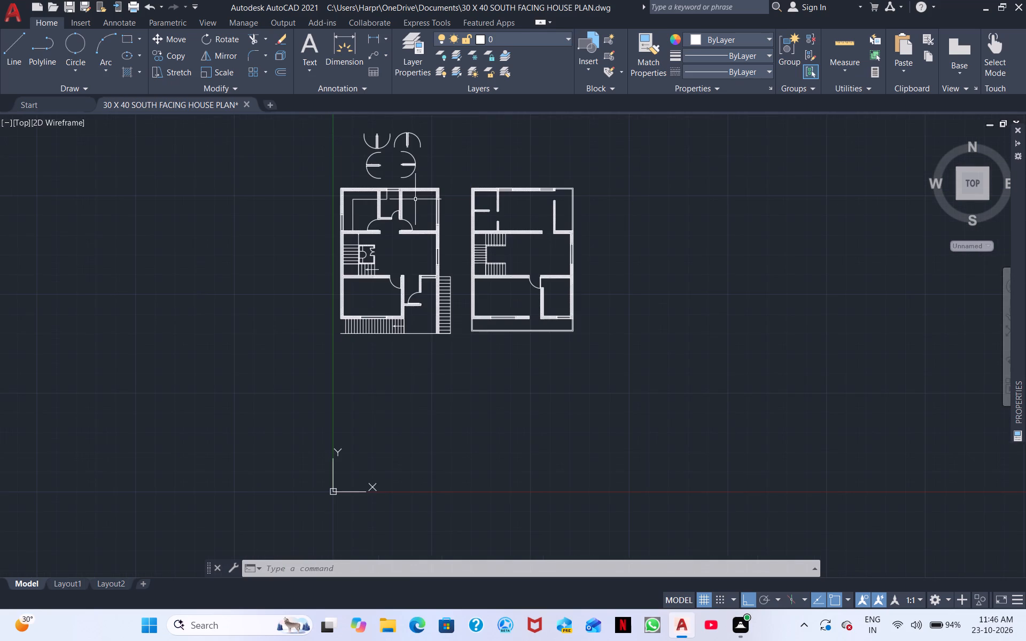
{"action": "middle_click_drag", "start_coordinate": [415, 197], "coordinate": [355, 264]}
{"action": "scroll", "coordinate": [353, 257], "scroll_direction": "up", "scroll_amount": 1}
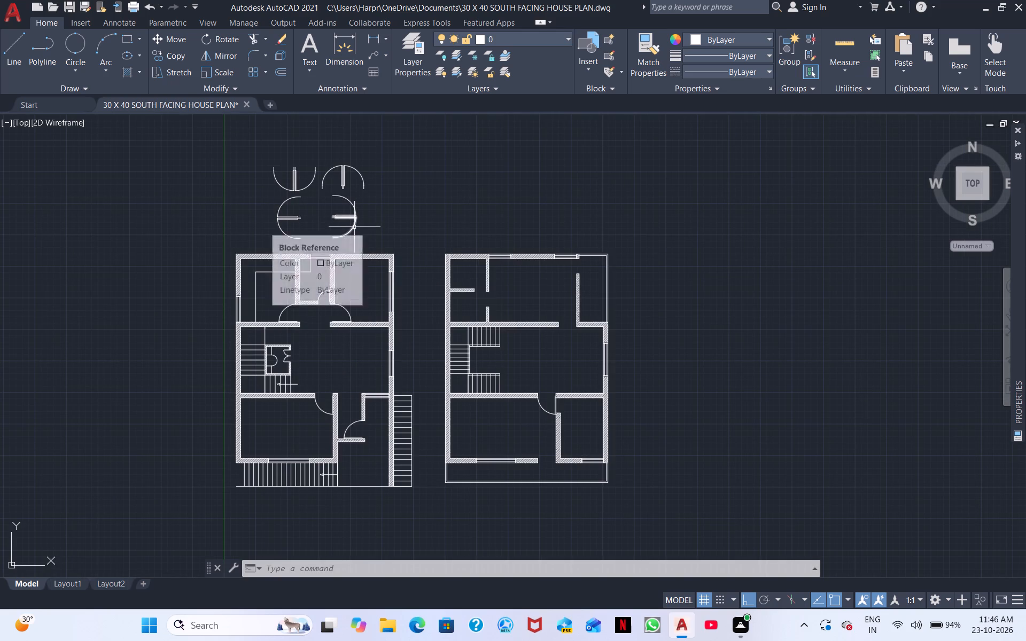
{"action": "left_click", "coordinate": [287, 236]}
{"action": "right_click", "coordinate": [293, 235]}
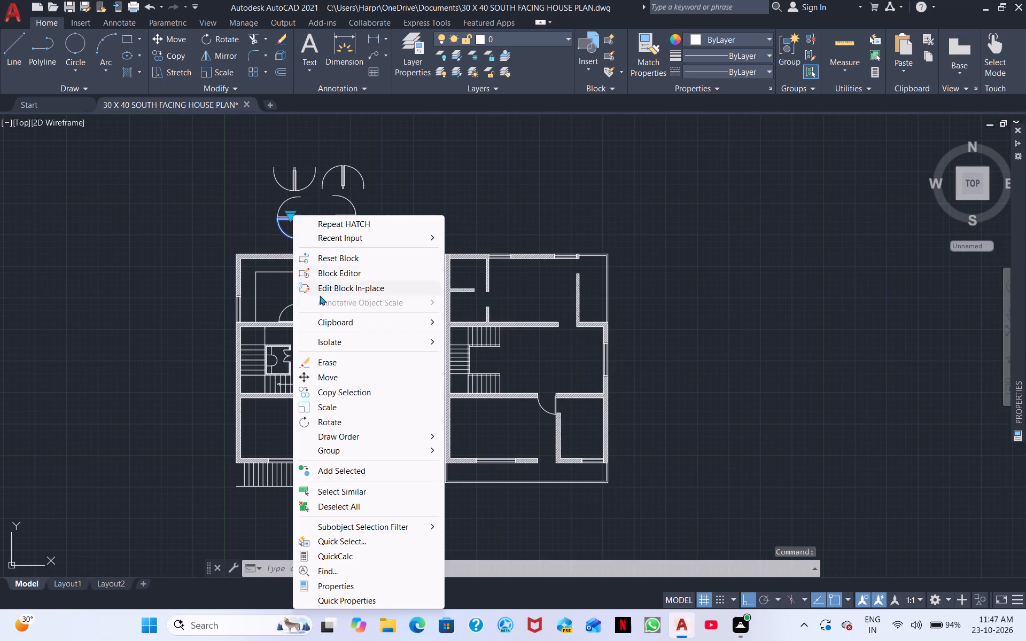
{"action": "left_click", "coordinate": [330, 394]}
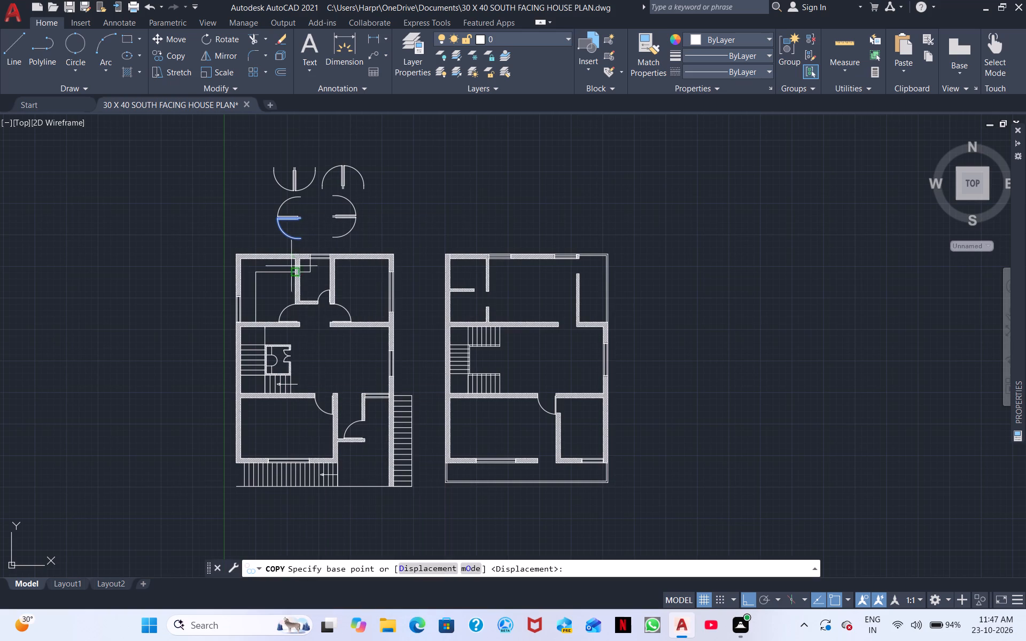
{"action": "left_click", "coordinate": [303, 219]}
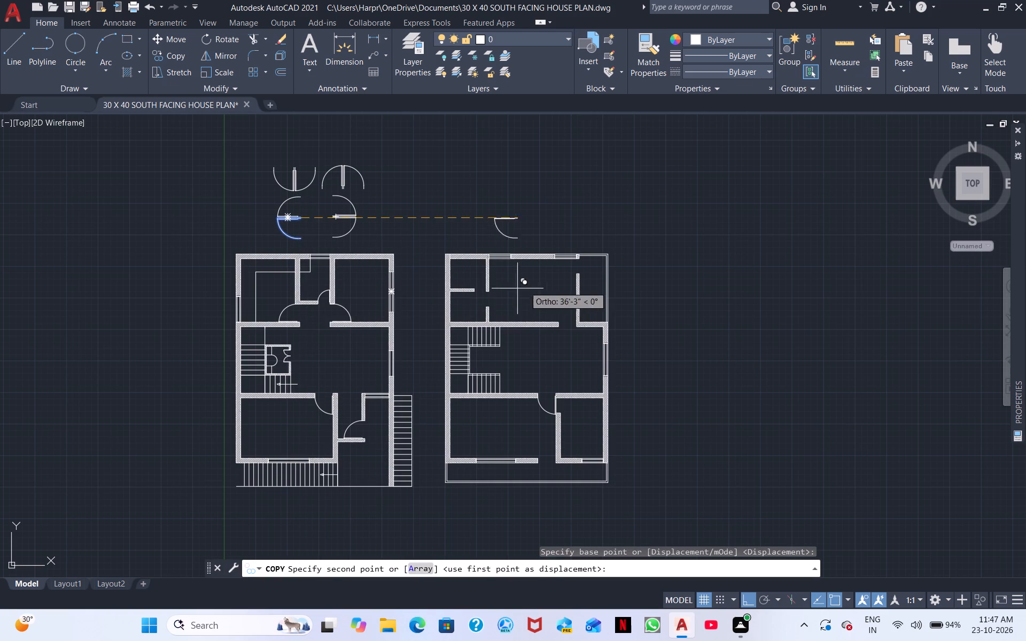
{"action": "left_click", "coordinate": [744, 599]}
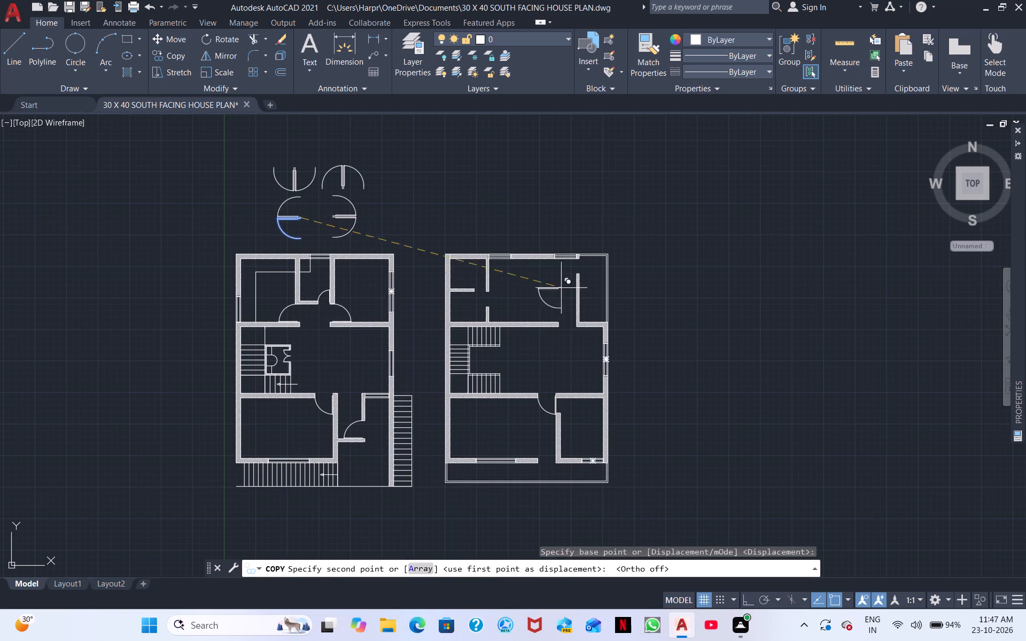
{"action": "left_click", "coordinate": [595, 260]}
{"action": "right_click", "coordinate": [486, 222]}
{"action": "left_click", "coordinate": [511, 241]}
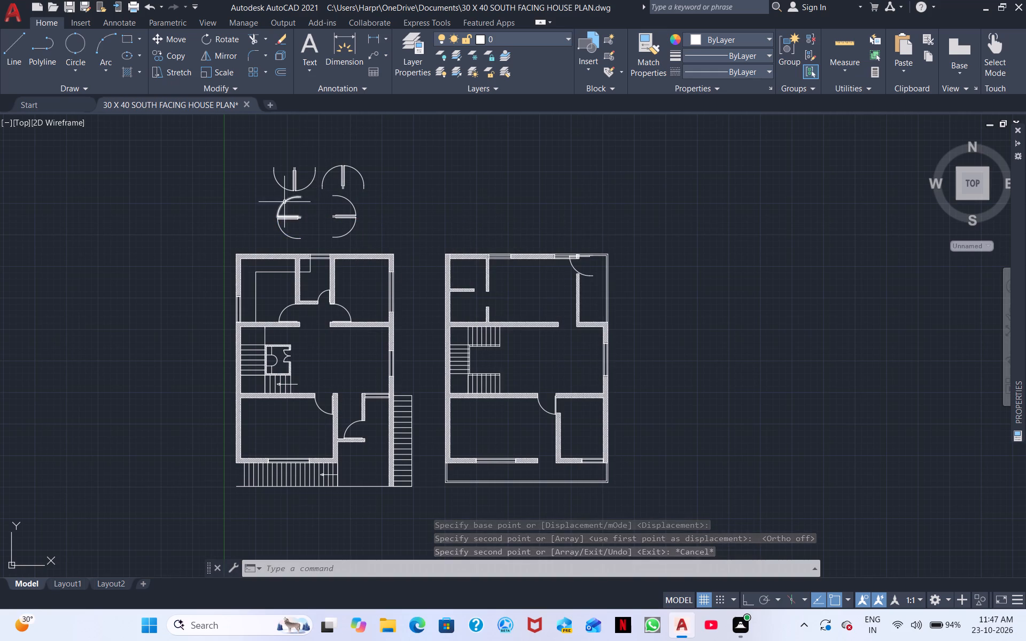
Copy the upper-left quarter-arc door symbol to the second plan's openings in the cross wall north of the stairs and the south wall.
{"action": "left_click", "coordinate": [327, 176]}
{"action": "right_click", "coordinate": [426, 200]}
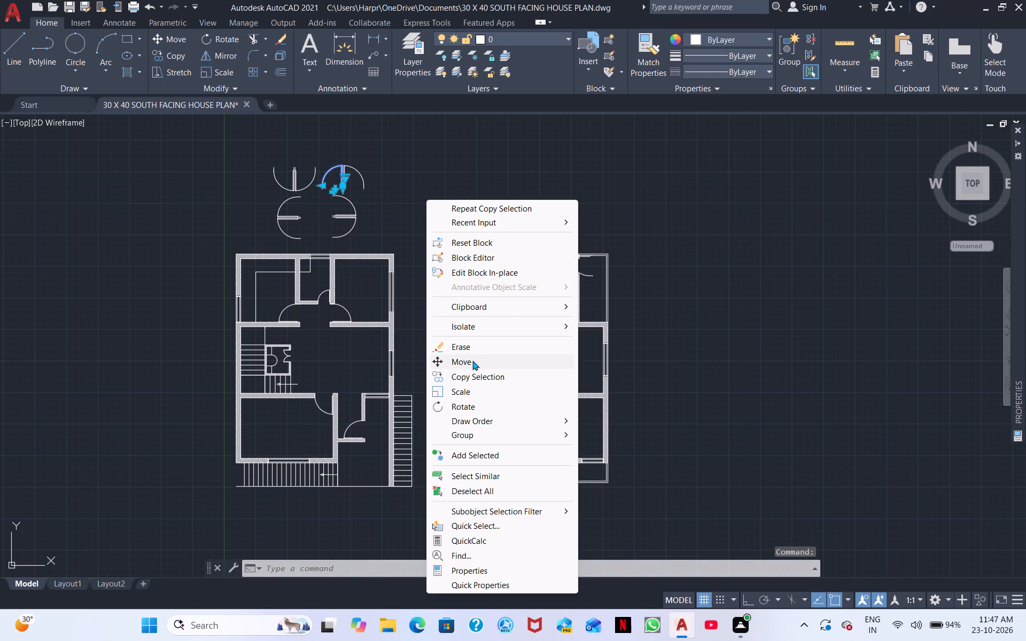
{"action": "left_click", "coordinate": [468, 380]}
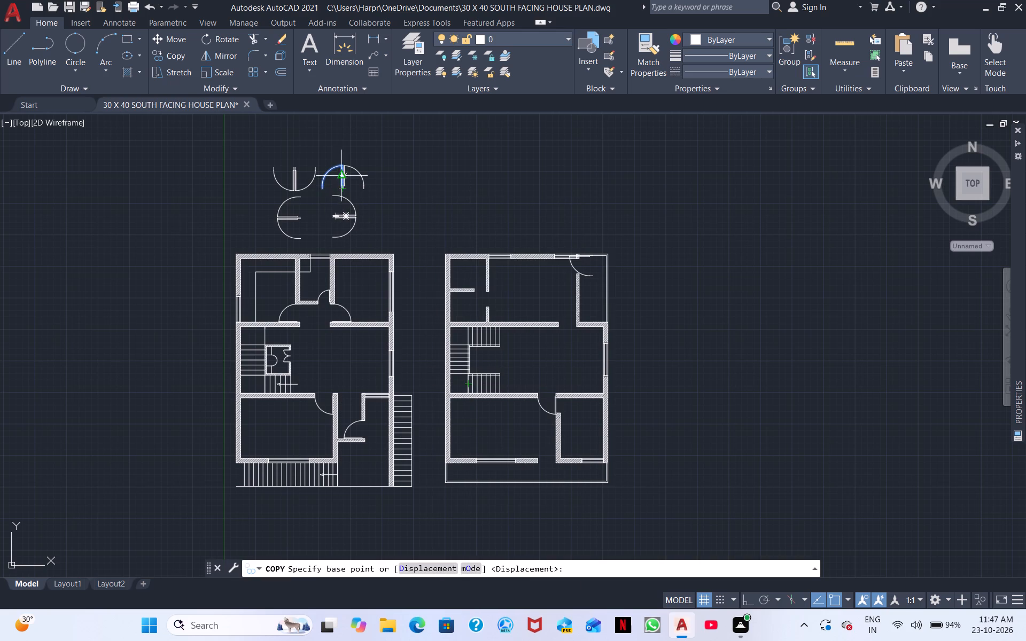
{"action": "left_click", "coordinate": [336, 169]}
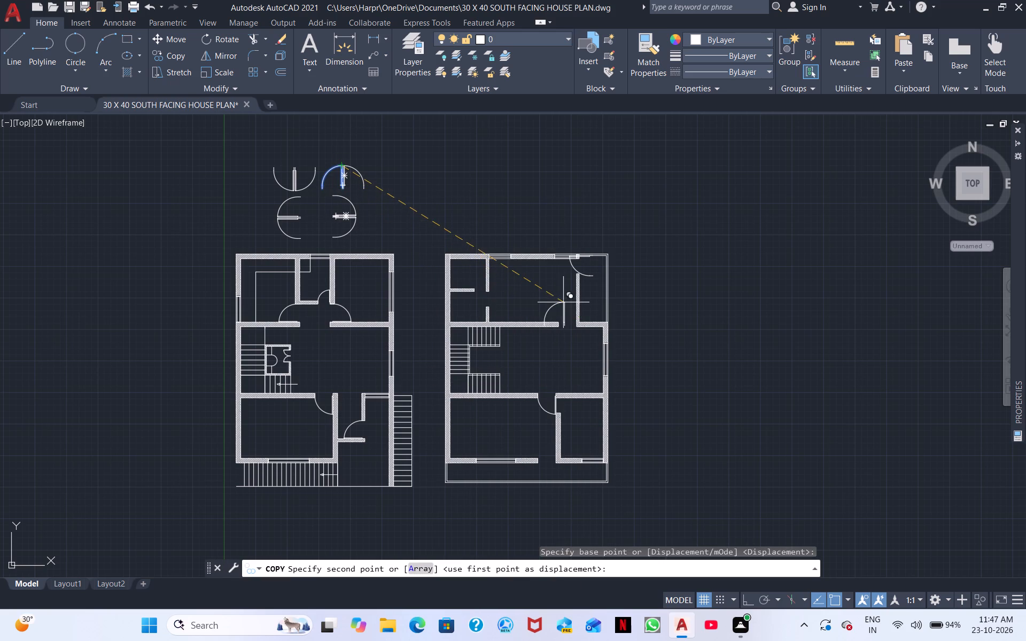
{"action": "left_click", "coordinate": [570, 298]}
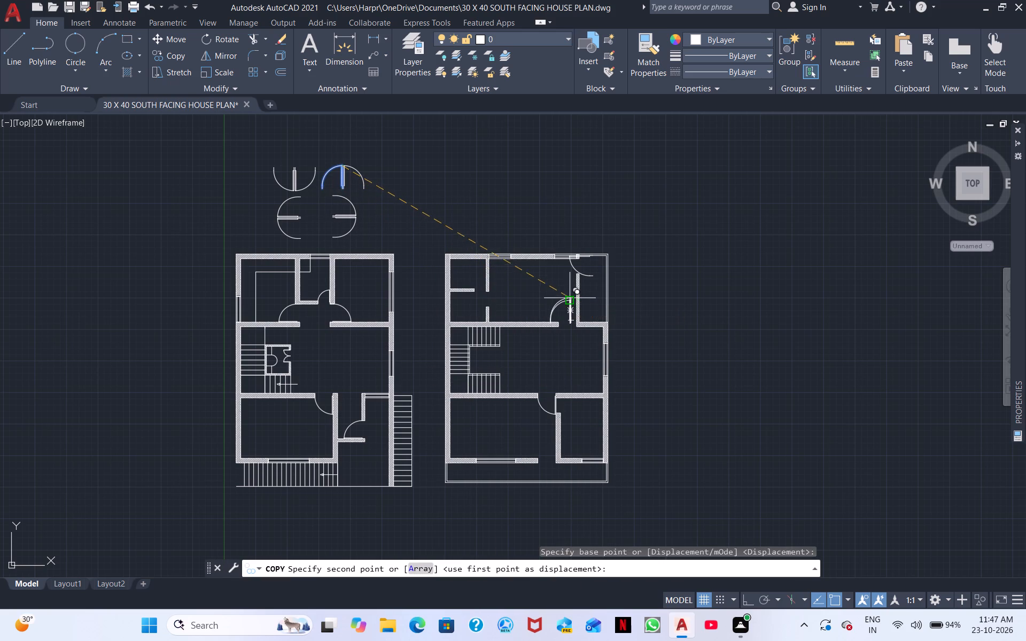
{"action": "left_click", "coordinate": [554, 440]}
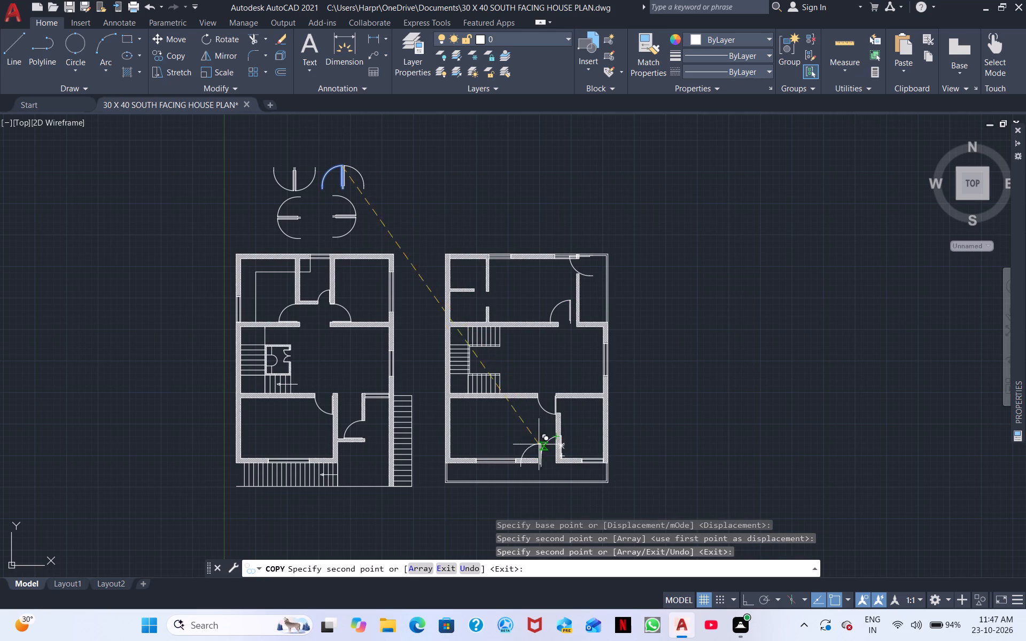
{"action": "right_click", "coordinate": [523, 418]}
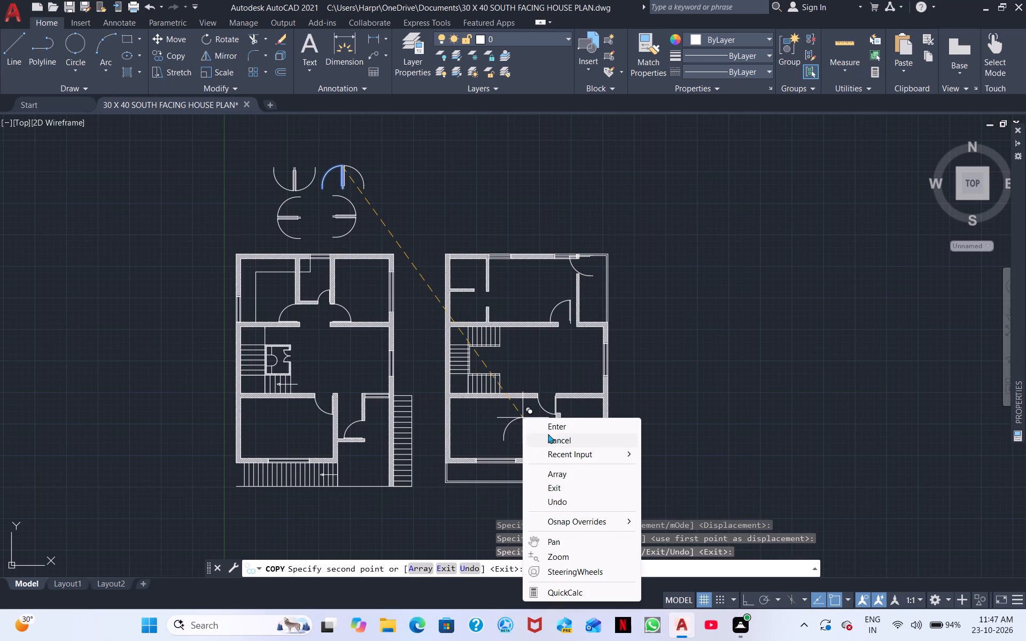
{"action": "left_click", "coordinate": [550, 437]}
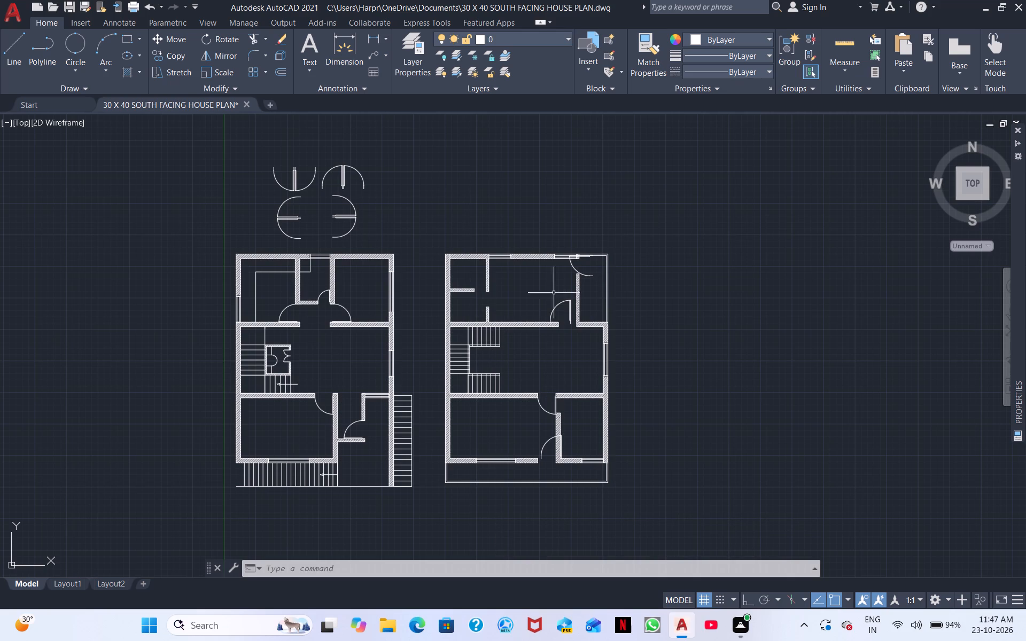
Copy the door at the cross-wall opening north of the stairs to the short wall stub in the second plan's northwest room.
{"action": "left_click", "coordinate": [559, 310]}
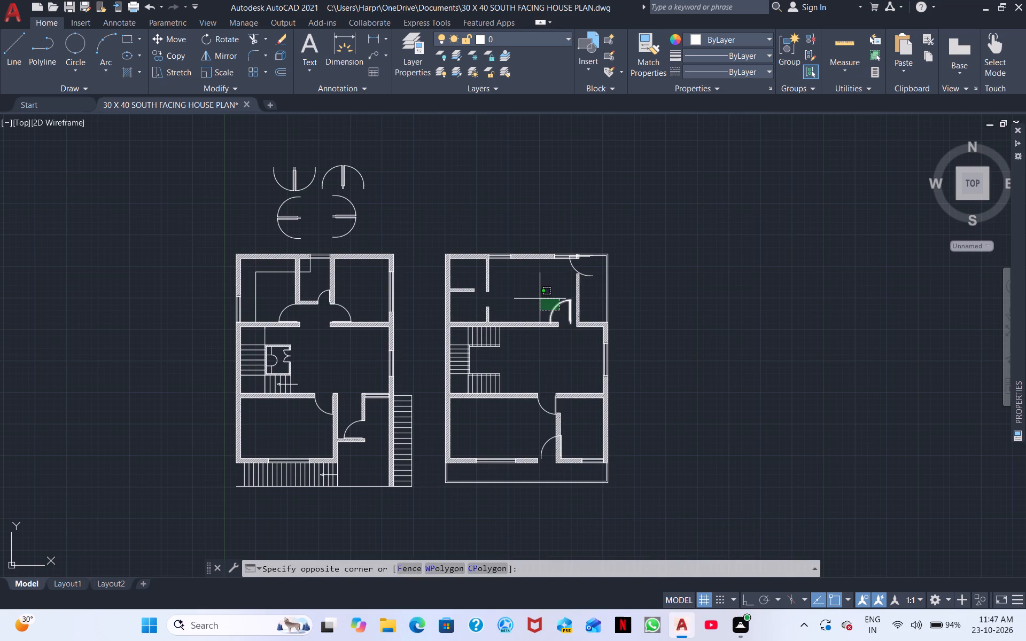
{"action": "left_click", "coordinate": [540, 298]}
{"action": "right_click", "coordinate": [540, 298]}
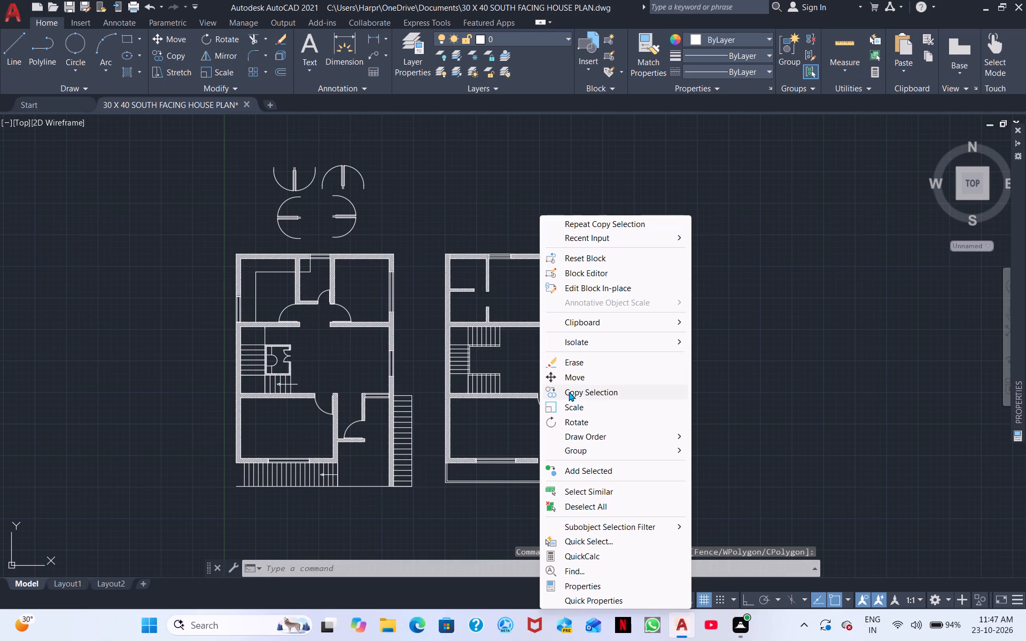
{"action": "left_click", "coordinate": [569, 391]}
{"action": "left_click", "coordinate": [569, 317]}
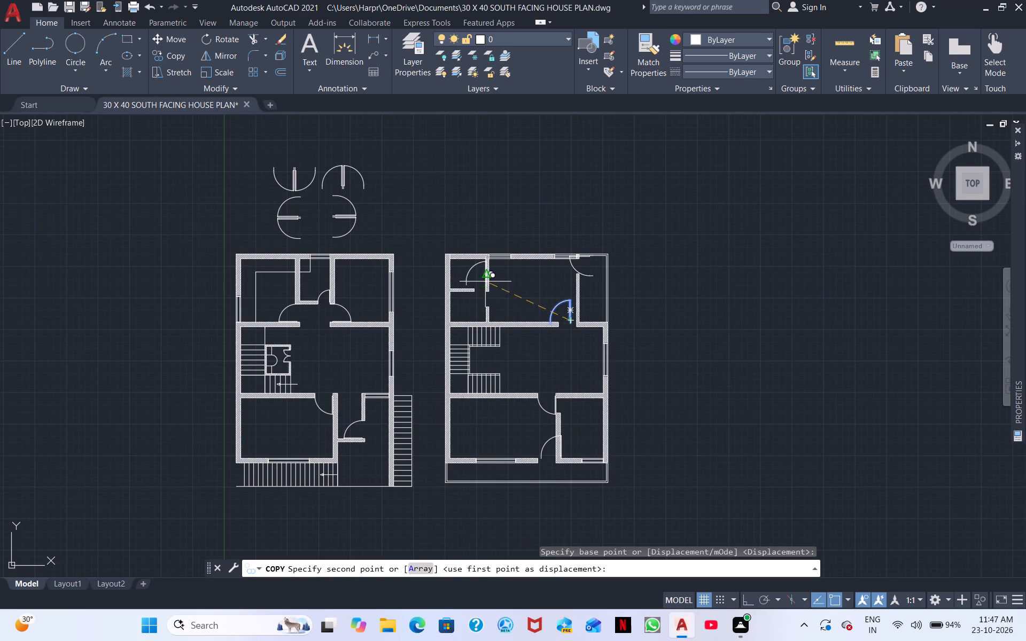
{"action": "left_click", "coordinate": [480, 291]}
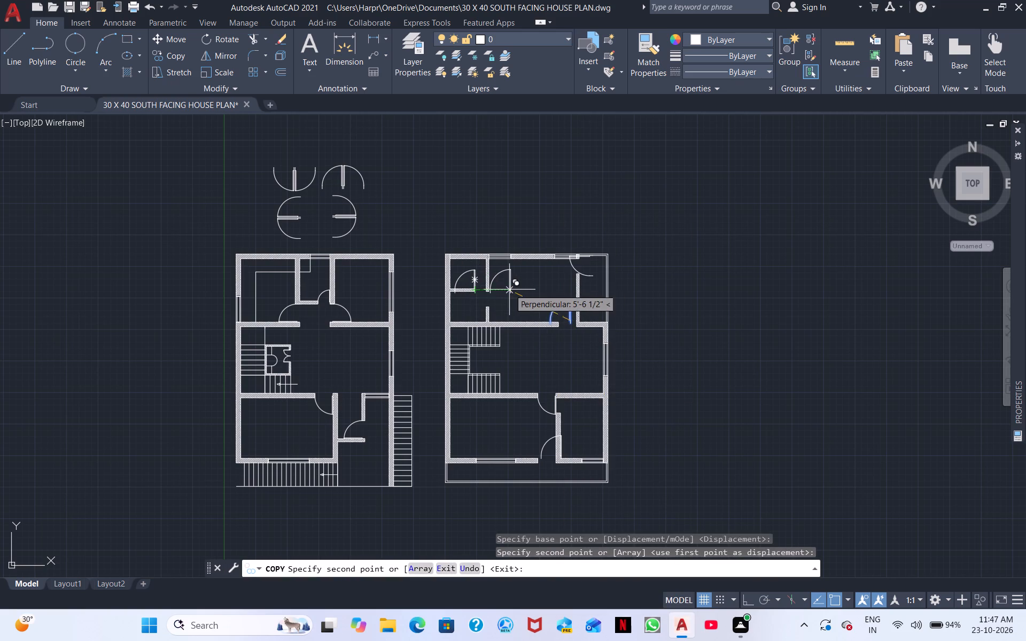
{"action": "key", "text": "Escape"}
Copy the southeast quarter-arc door symbol above the first plan into the second plan's southeast room, near its partition opening.
{"action": "scroll", "coordinate": [522, 297], "scroll_direction": "down", "scroll_amount": 1}
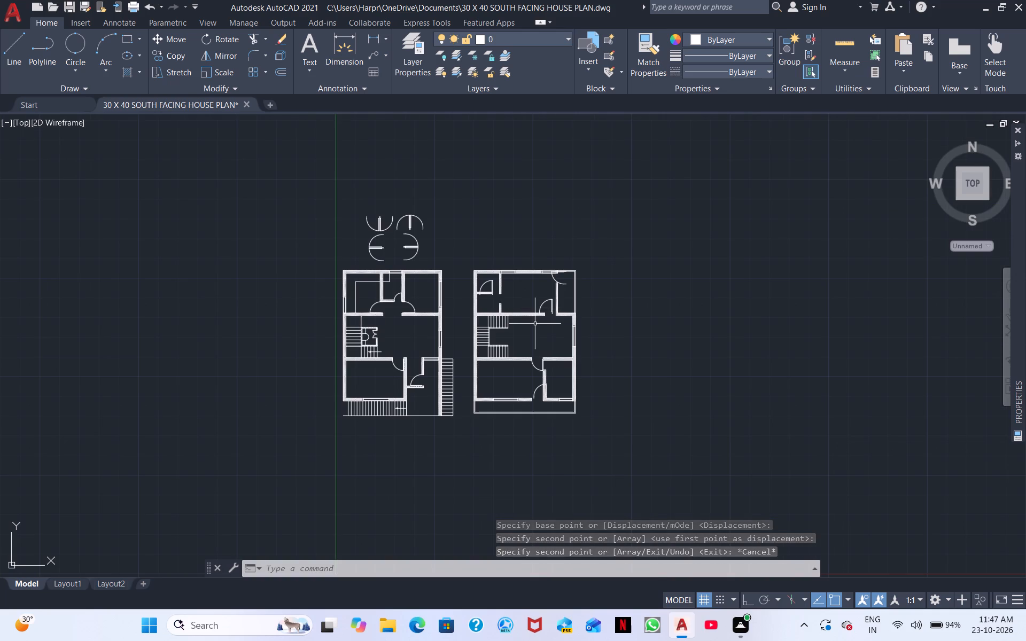
{"action": "scroll", "coordinate": [535, 324], "scroll_direction": "up", "scroll_amount": 1}
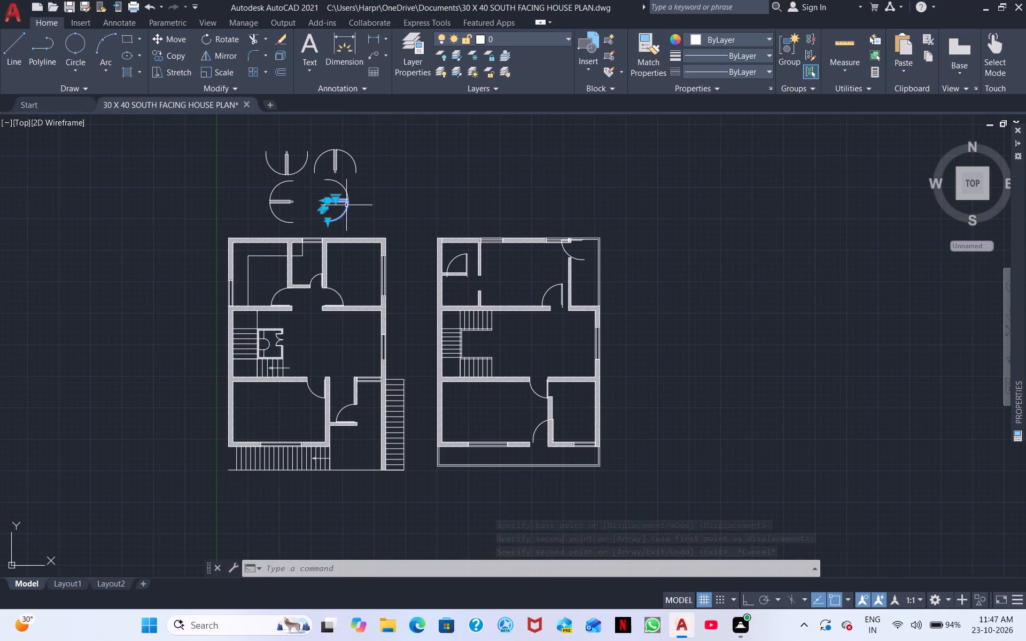
{"action": "left_click", "coordinate": [346, 205]}
{"action": "right_click", "coordinate": [394, 192]}
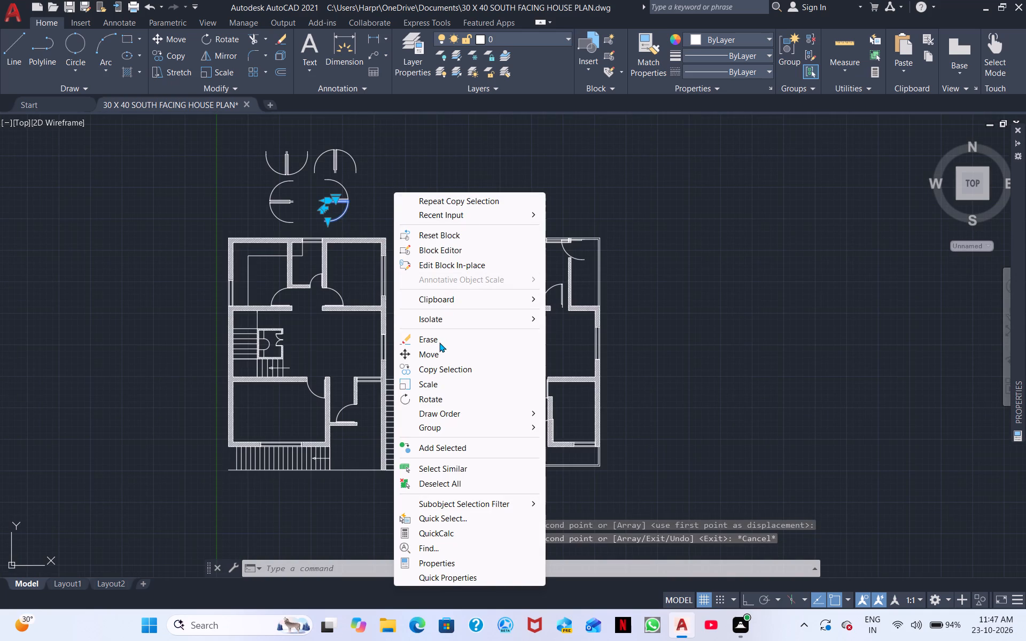
{"action": "left_click", "coordinate": [433, 369]}
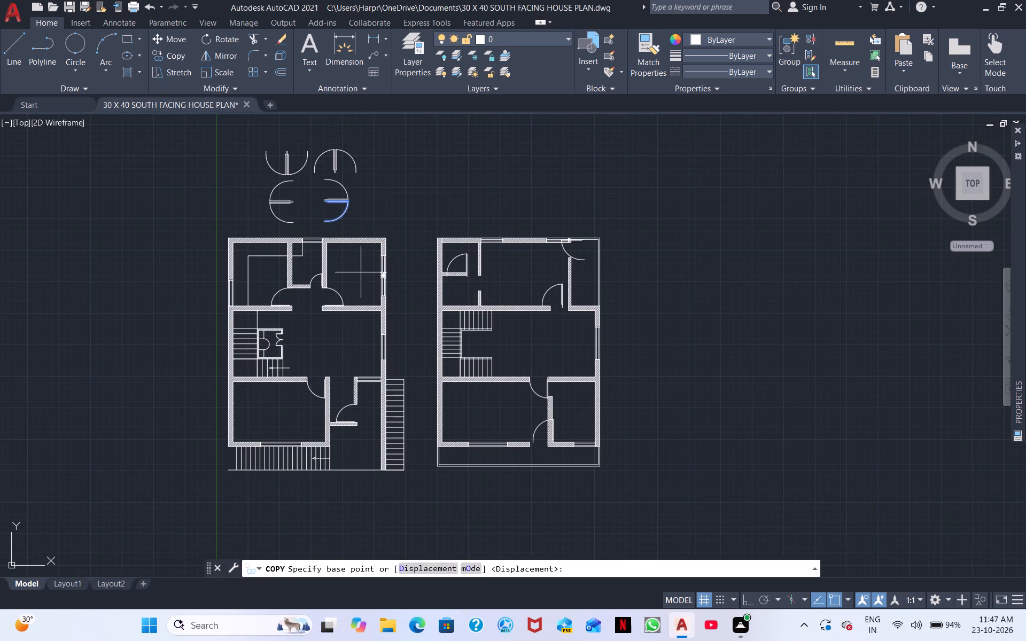
{"action": "left_click", "coordinate": [328, 205]}
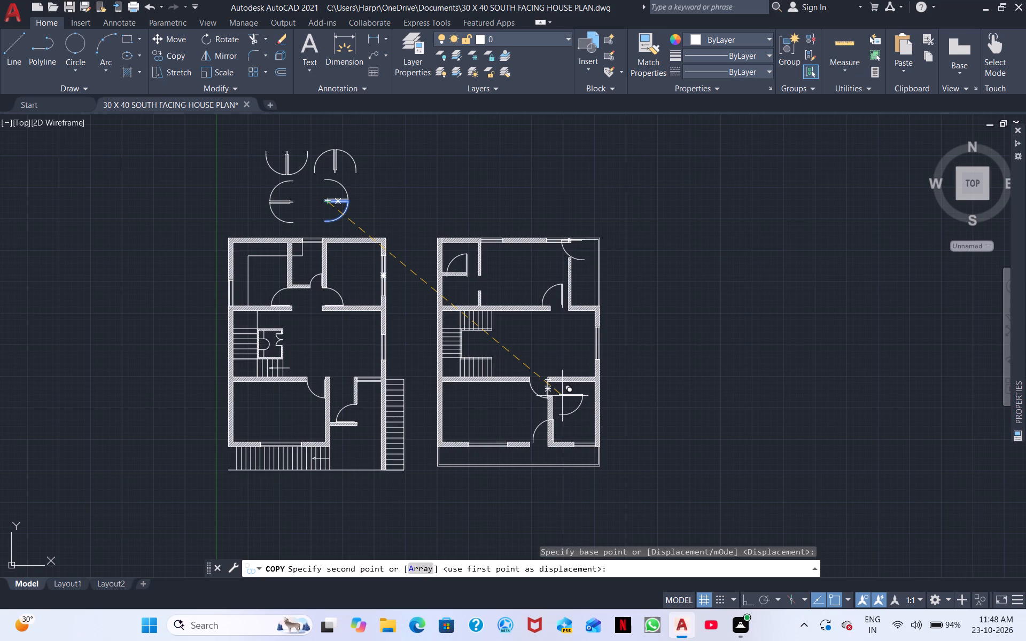
{"action": "left_click", "coordinate": [563, 390]}
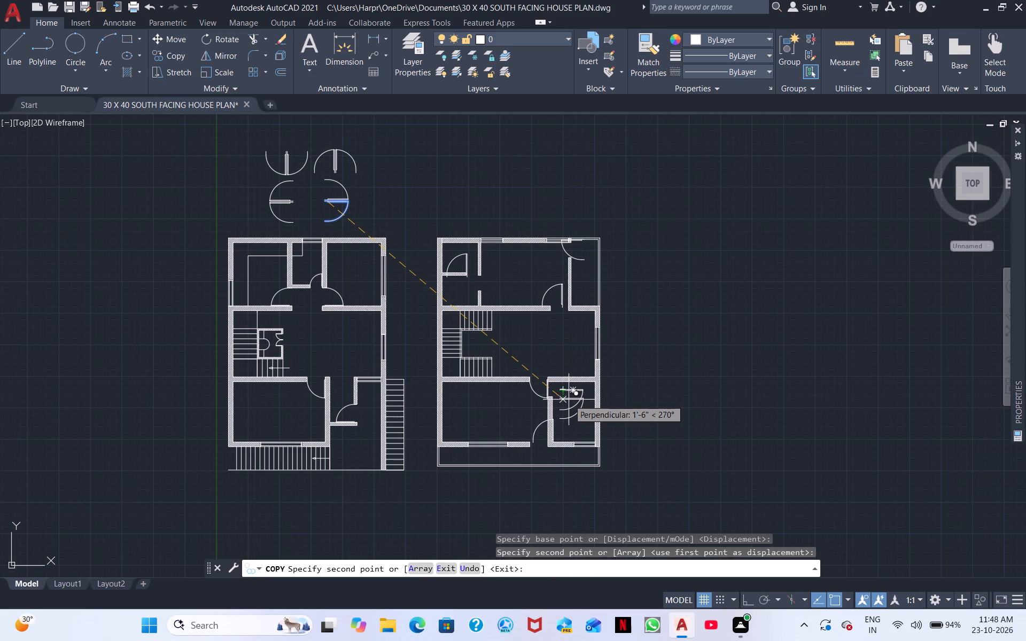
{"action": "key", "text": "Escape"}
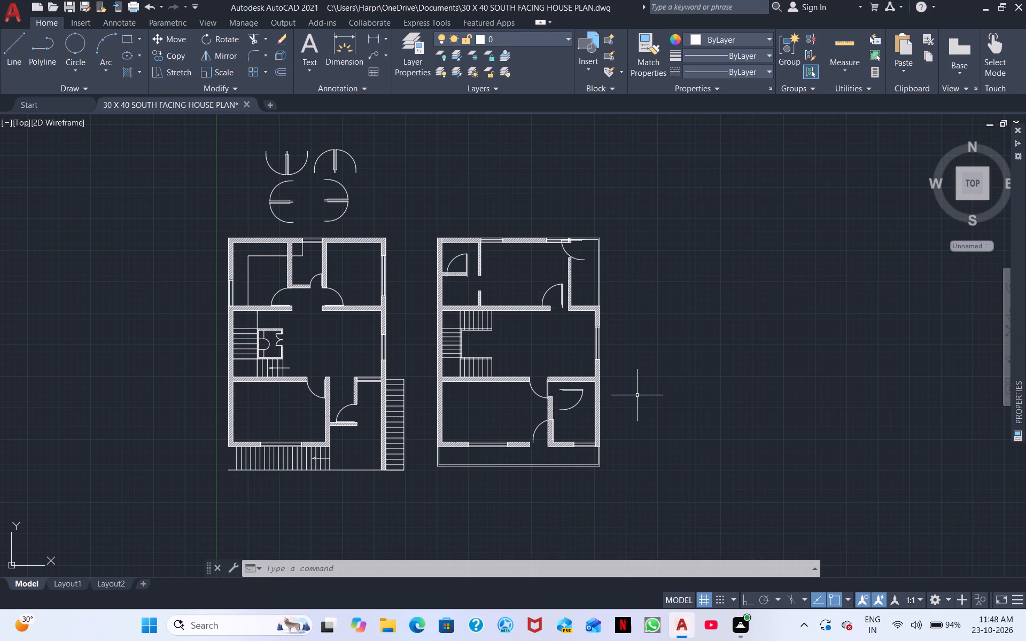
Move the copied door so its hinge end meets the cross wall's lower corner at the southeast room's partition opening.
{"action": "scroll", "coordinate": [581, 410], "scroll_direction": "up", "scroll_amount": 3}
{"action": "scroll", "coordinate": [442, 365], "scroll_direction": "up", "scroll_amount": 2}
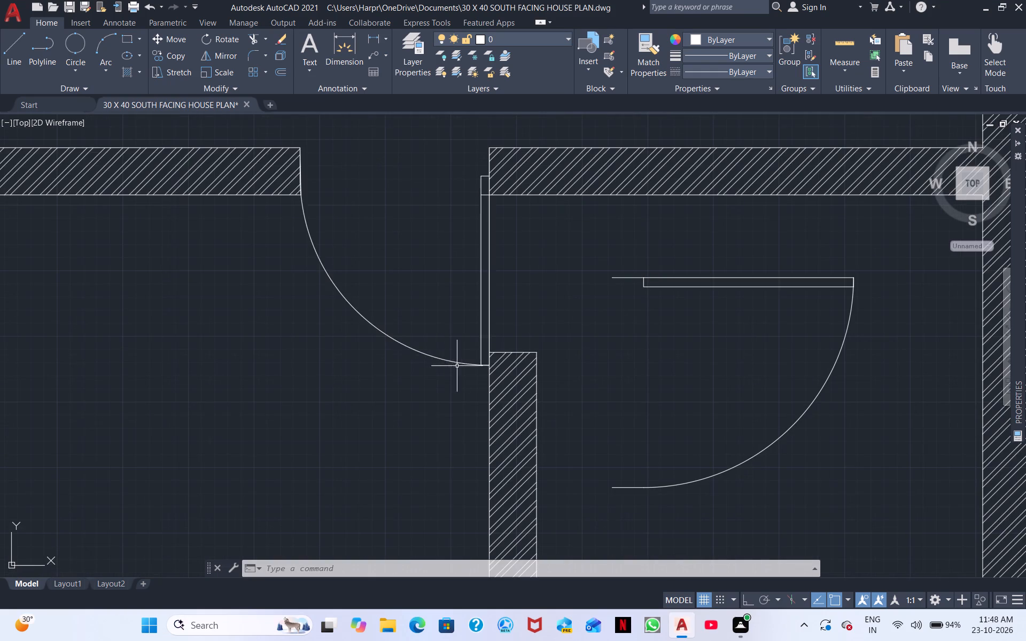
{"action": "left_click", "coordinate": [658, 316]}
{"action": "left_click", "coordinate": [625, 273]}
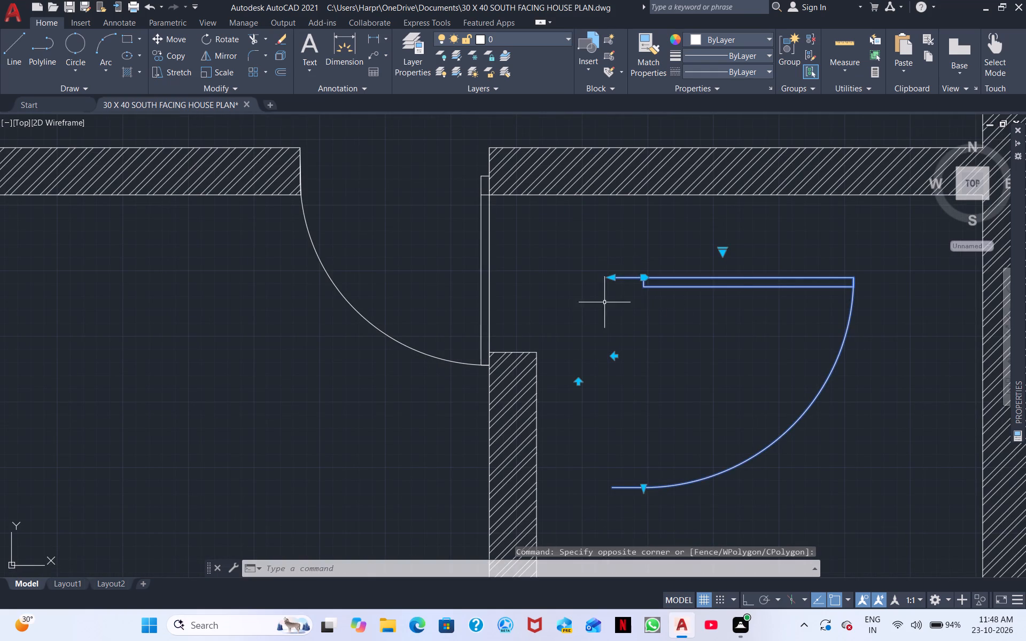
{"action": "right_click", "coordinate": [594, 326]}
{"action": "left_click", "coordinate": [635, 380]}
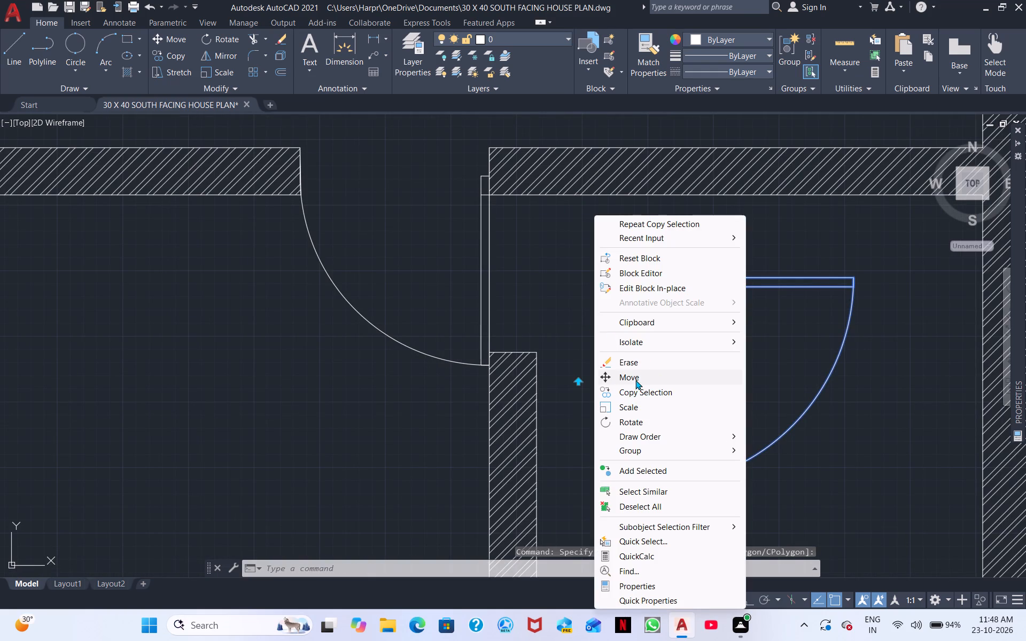
{"action": "left_click", "coordinate": [609, 279]}
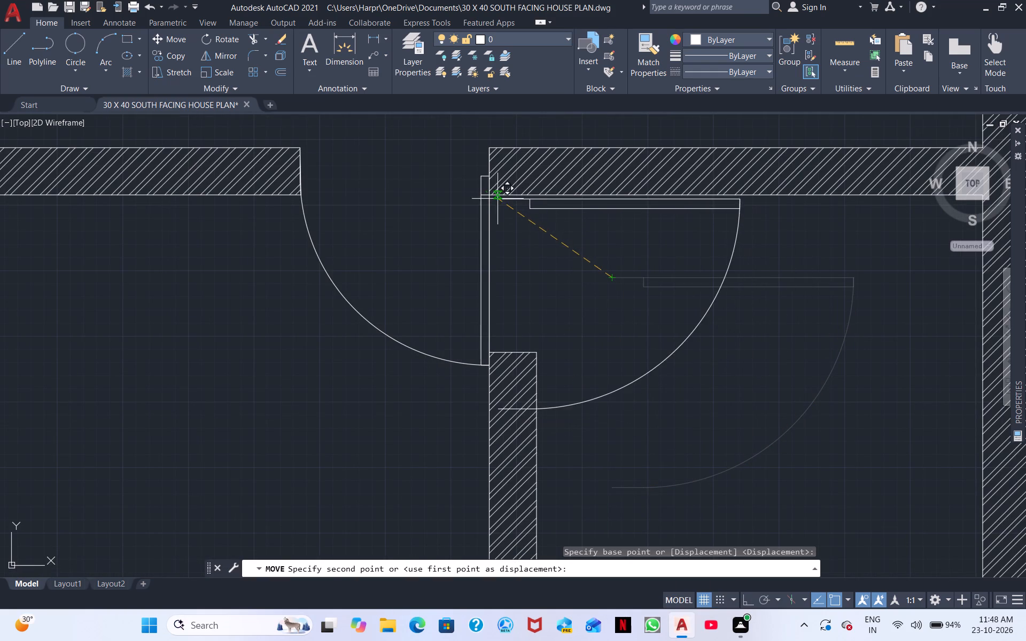
{"action": "left_click", "coordinate": [493, 196]}
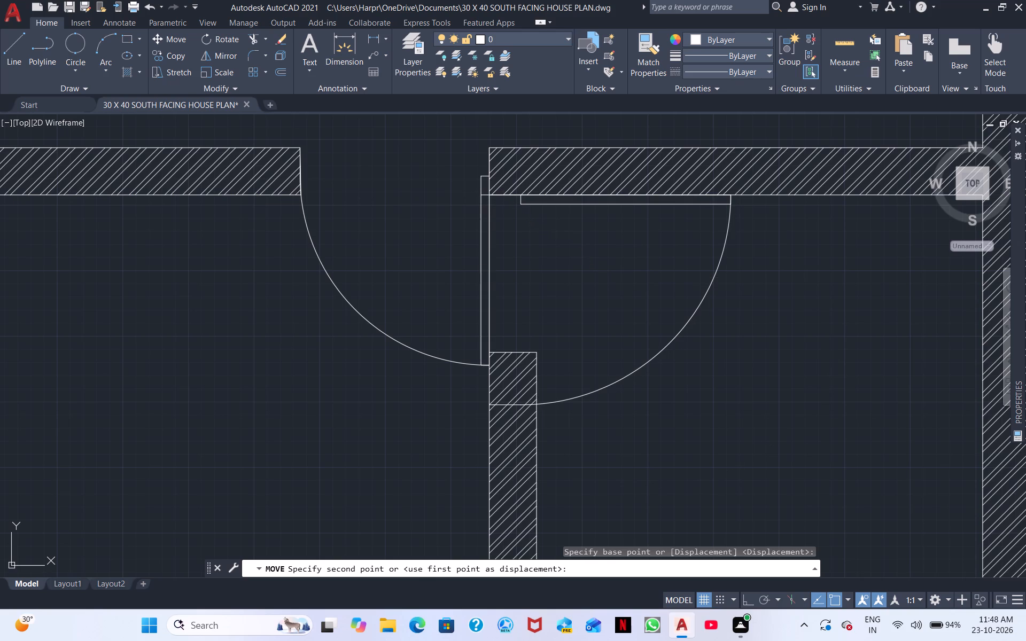
Scale the southeast room's door about its hinge corner so its arc fits down to the partition's end.
{"action": "left_click_drag", "start_coordinate": [670, 382], "coordinate": [660, 373]}
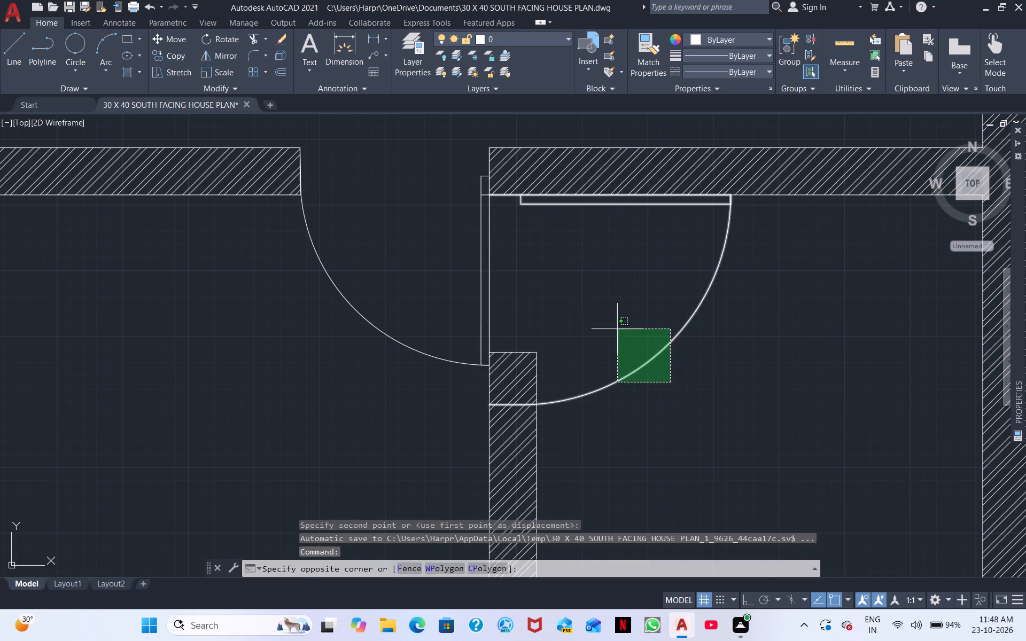
{"action": "left_click", "coordinate": [617, 329]}
{"action": "right_click", "coordinate": [617, 330]}
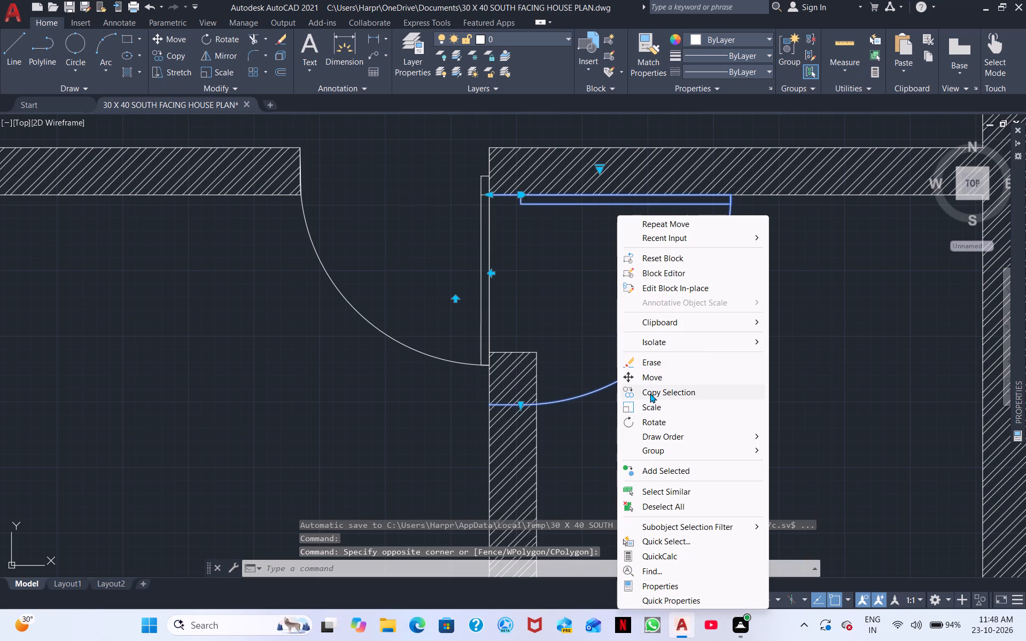
{"action": "left_click", "coordinate": [646, 407]}
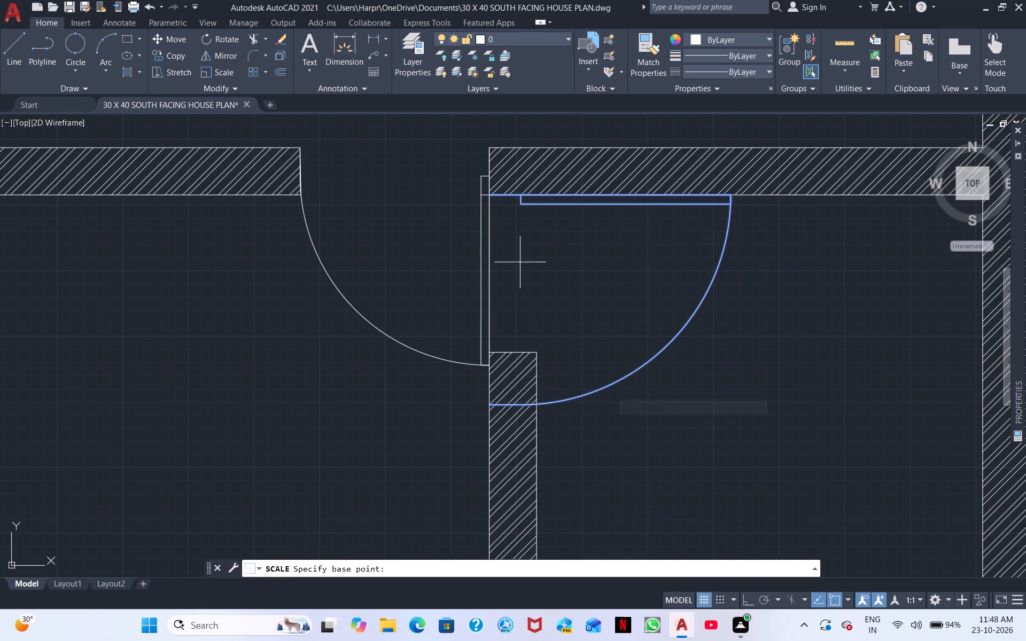
{"action": "left_click", "coordinate": [490, 197]}
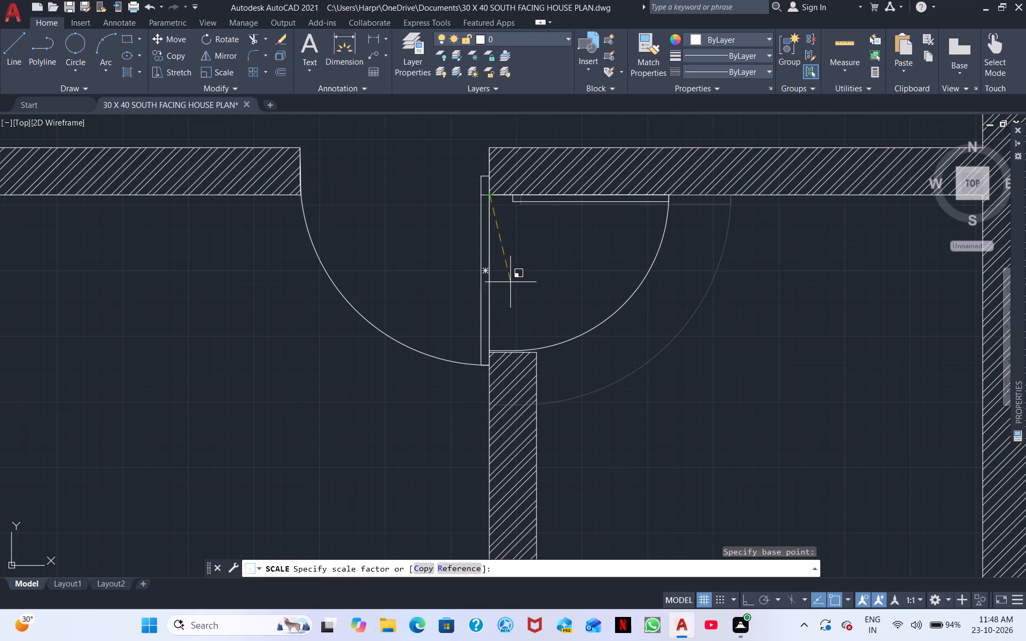
{"action": "left_click", "coordinate": [511, 283]}
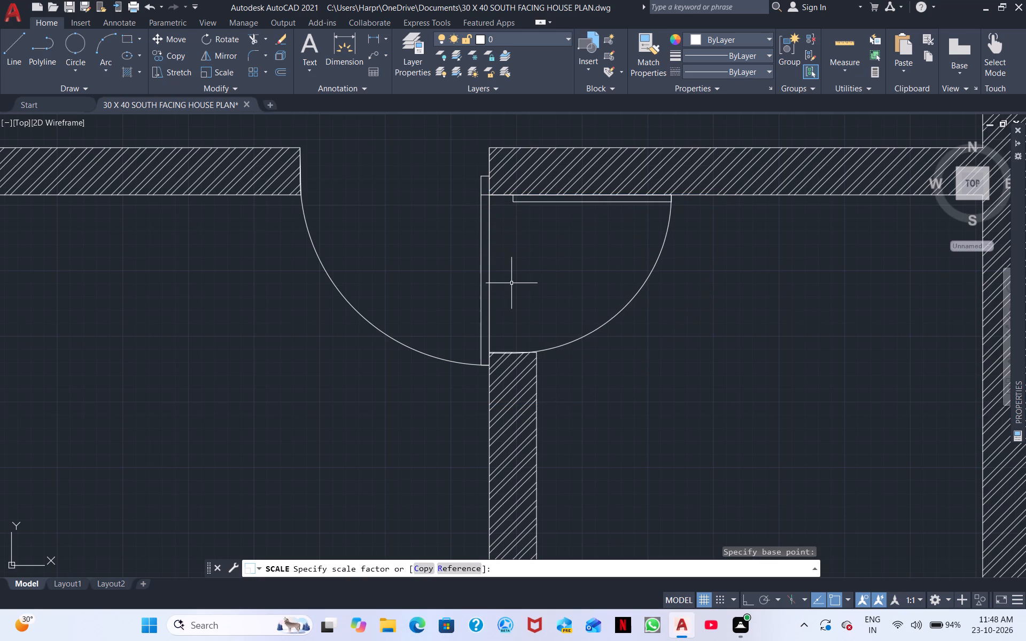
Move the south wall door from its hinge end to the outer bottom corner of the southeast room's partition.
{"action": "scroll", "coordinate": [513, 291], "scroll_direction": "down", "scroll_amount": 1}
{"action": "middle_click_drag", "start_coordinate": [593, 369], "coordinate": [635, 225]}
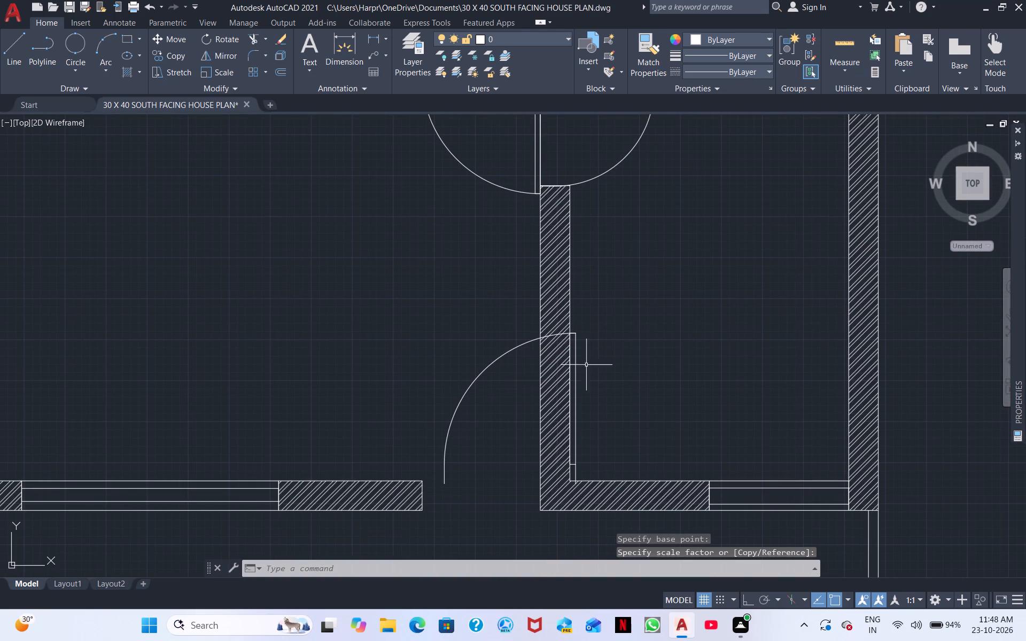
{"action": "left_click", "coordinate": [483, 400]}
{"action": "left_click", "coordinate": [438, 356]}
{"action": "right_click", "coordinate": [437, 356]}
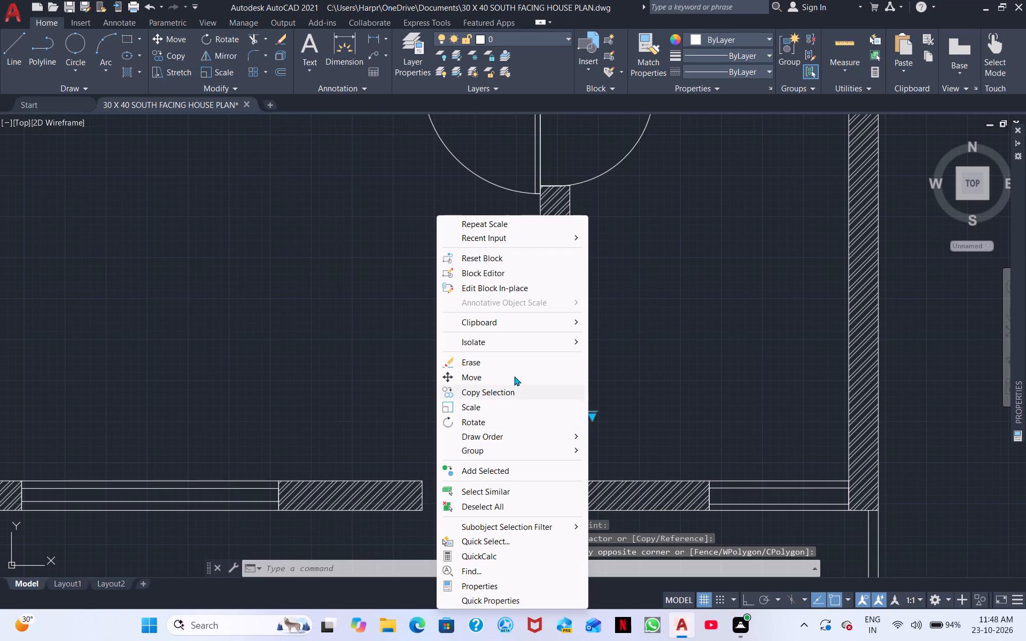
{"action": "left_click", "coordinate": [504, 377]}
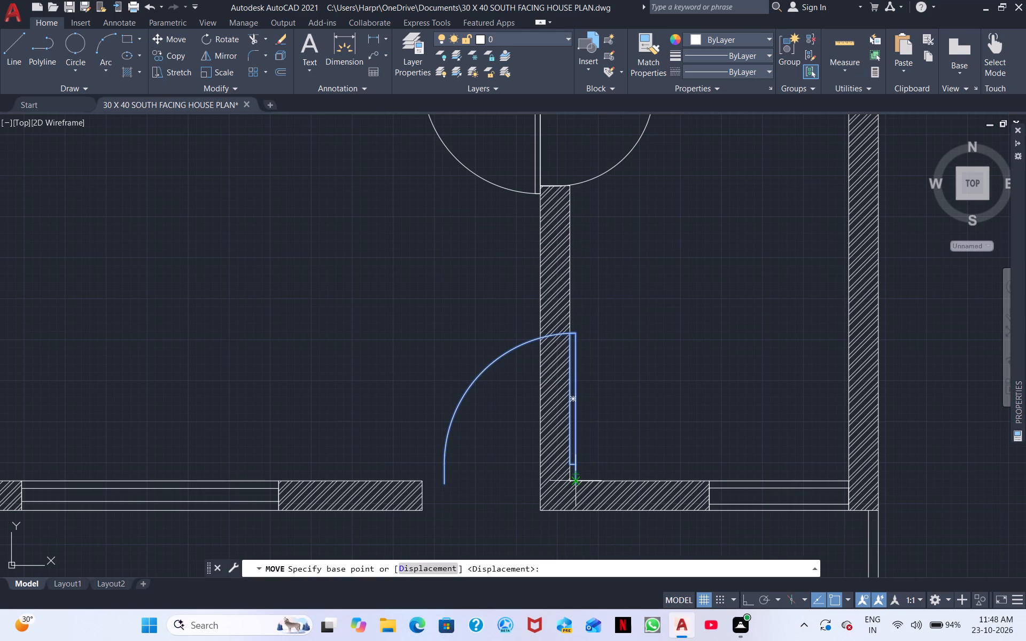
{"action": "scroll", "coordinate": [573, 480], "scroll_direction": "up", "scroll_amount": 4}
{"action": "left_click", "coordinate": [584, 507]}
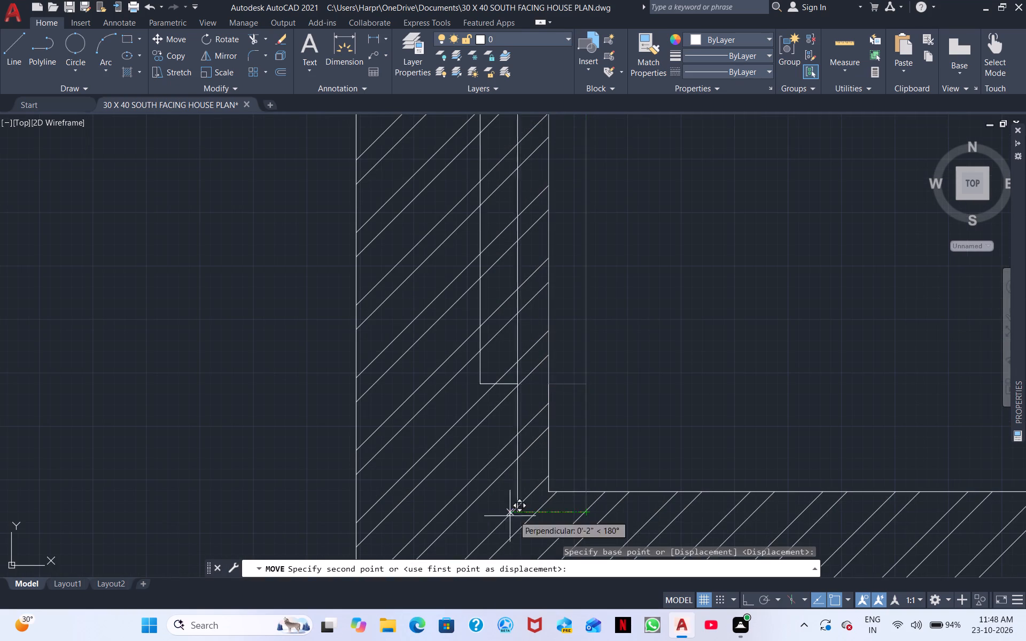
{"action": "middle_click_drag", "start_coordinate": [488, 519], "coordinate": [470, 280]}
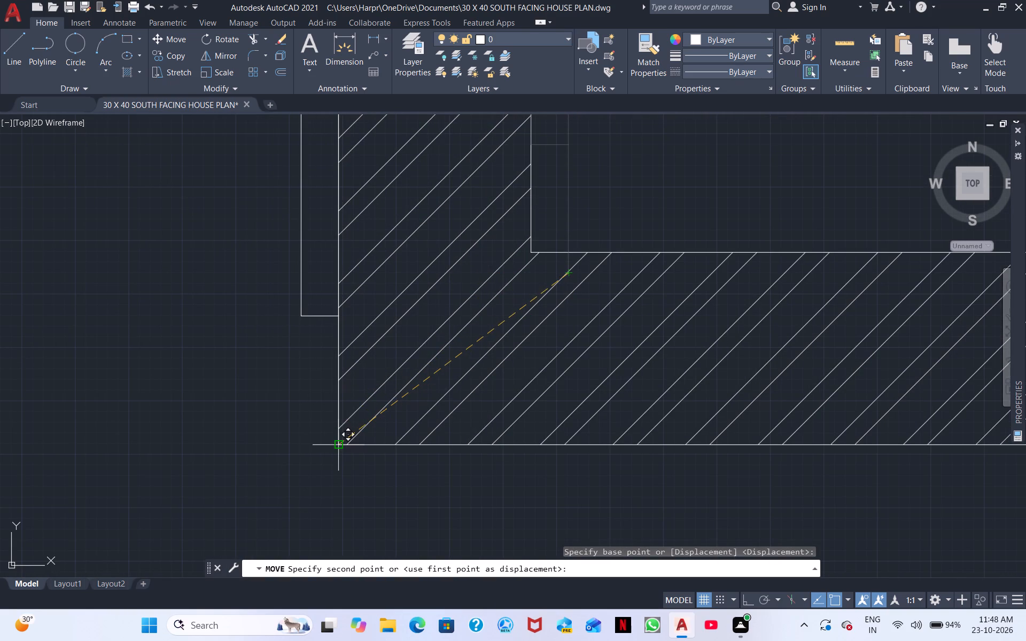
{"action": "left_click", "coordinate": [337, 447]}
Scale the south wall door about its hinge corner so its arc meets the opposite jamb of the opening.
{"action": "scroll", "coordinate": [301, 440], "scroll_direction": "down", "scroll_amount": 3}
{"action": "middle_click_drag", "start_coordinate": [229, 424], "coordinate": [449, 411]}
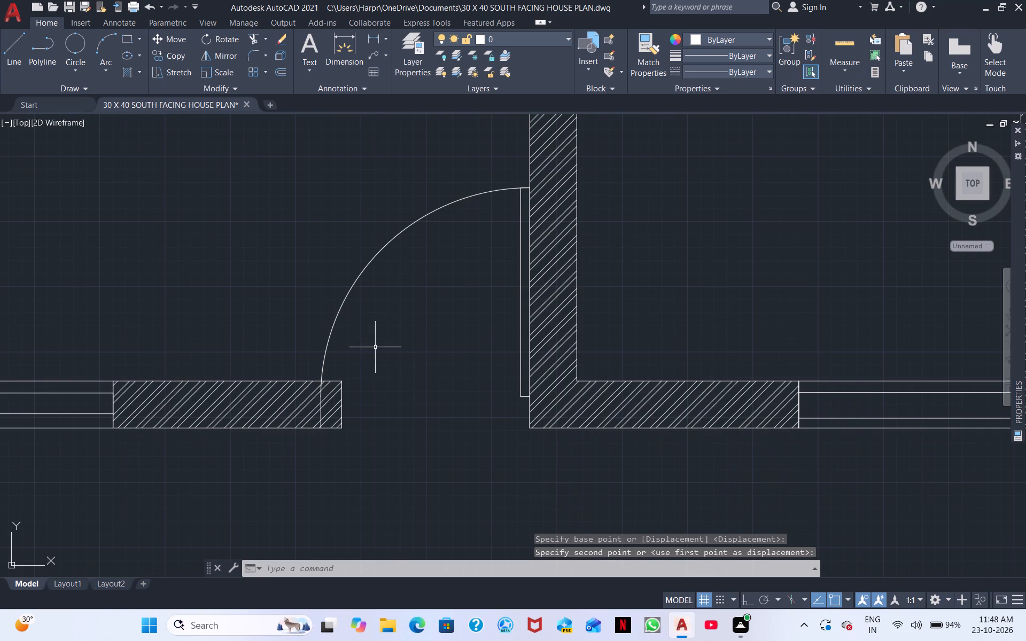
{"action": "left_click_drag", "start_coordinate": [356, 316], "coordinate": [305, 278]}
{"action": "right_click", "coordinate": [421, 352]}
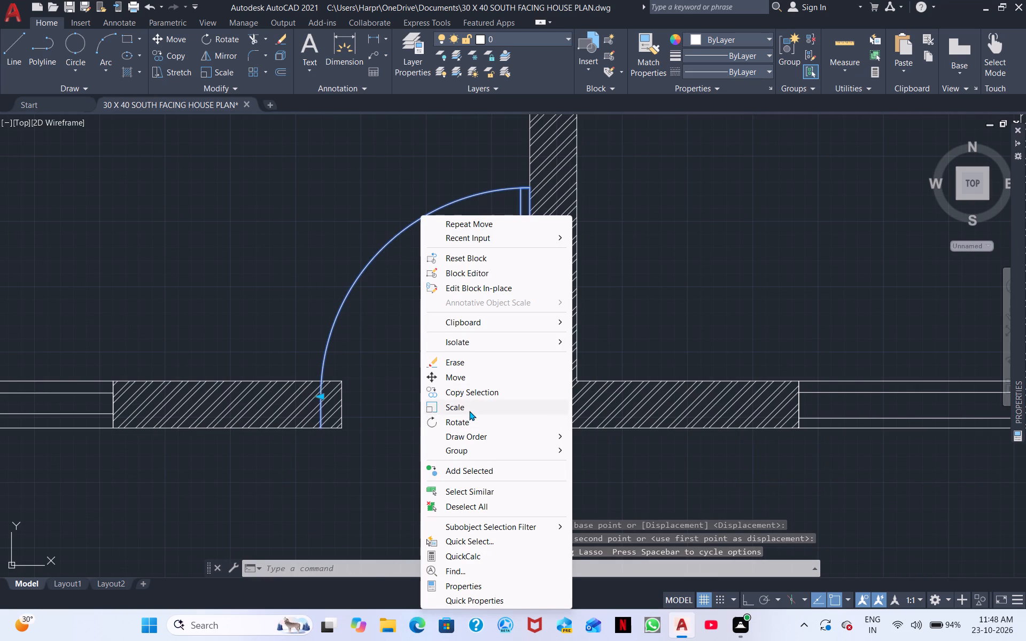
{"action": "left_click", "coordinate": [469, 411]}
{"action": "left_click", "coordinate": [527, 430]}
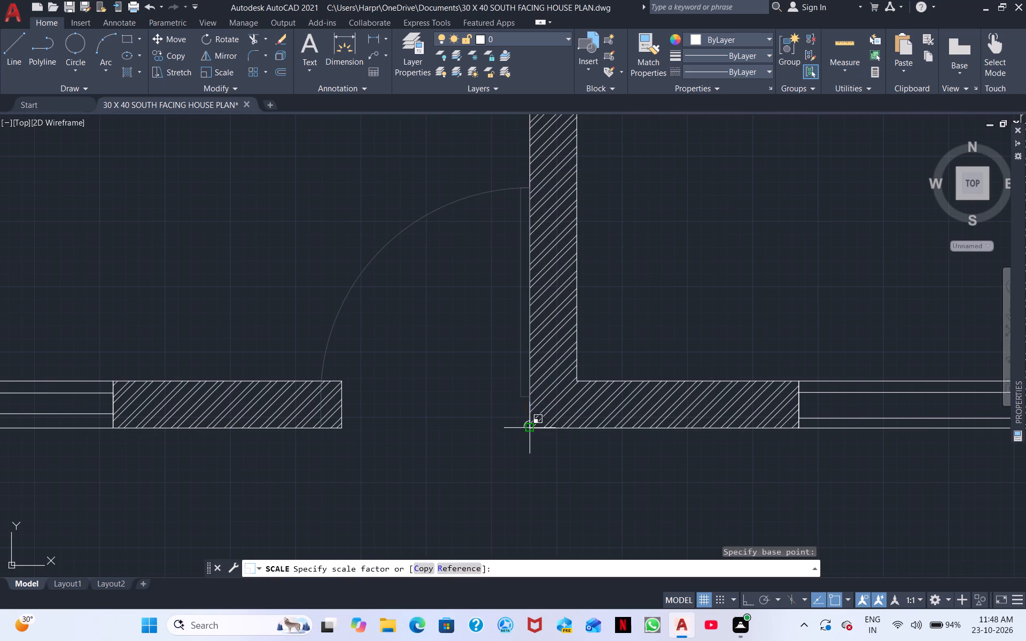
{"action": "left_click", "coordinate": [422, 435]}
Move the door north of the stair hall from its hinge end to the lower corner of the opening's east jamb.
{"action": "scroll", "coordinate": [423, 430], "scroll_direction": "down", "scroll_amount": 2}
{"action": "middle_click_drag", "start_coordinate": [616, 408], "coordinate": [621, 412]}
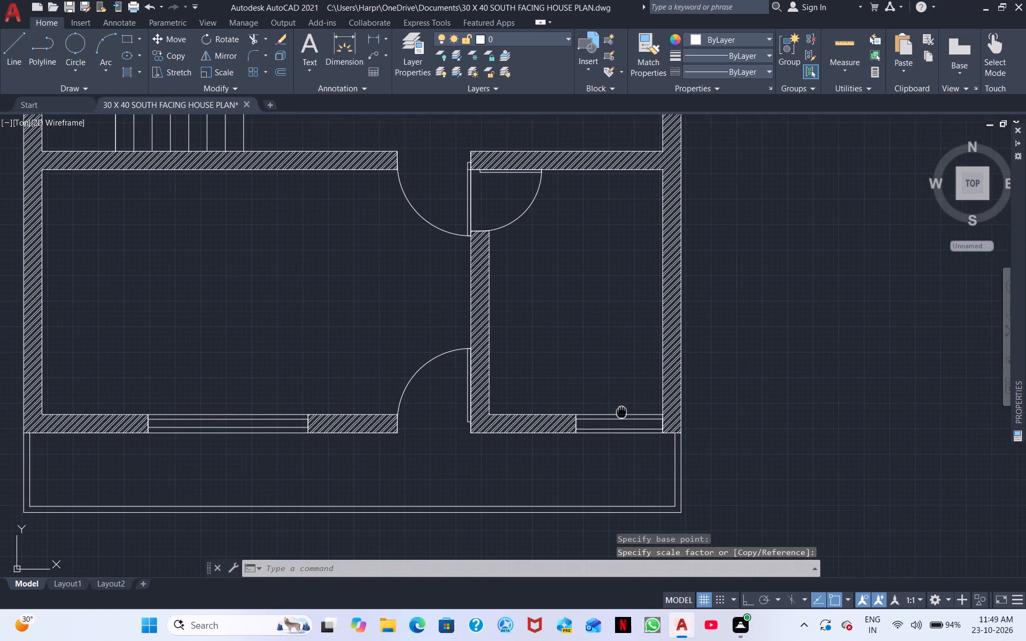
{"action": "middle_click_drag", "start_coordinate": [621, 412], "coordinate": [763, 403]}
{"action": "scroll", "coordinate": [608, 299], "scroll_direction": "down", "scroll_amount": 1}
{"action": "middle_click_drag", "start_coordinate": [516, 309], "coordinate": [540, 419]}
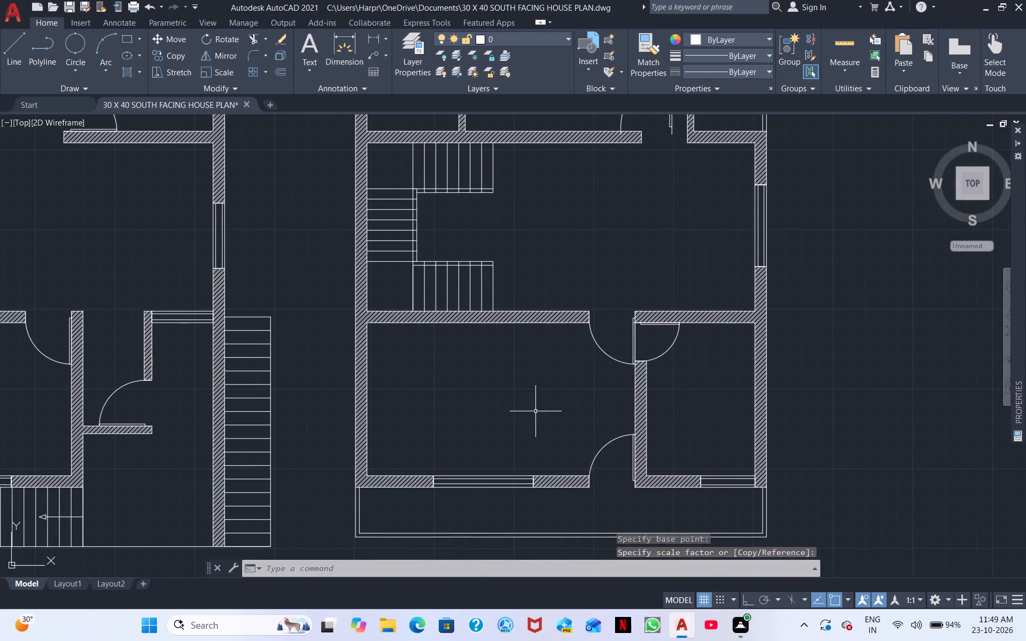
{"action": "middle_click_drag", "start_coordinate": [489, 381], "coordinate": [495, 473]}
{"action": "middle_click_drag", "start_coordinate": [520, 443], "coordinate": [454, 444]}
{"action": "middle_click_drag", "start_coordinate": [560, 323], "coordinate": [507, 380]}
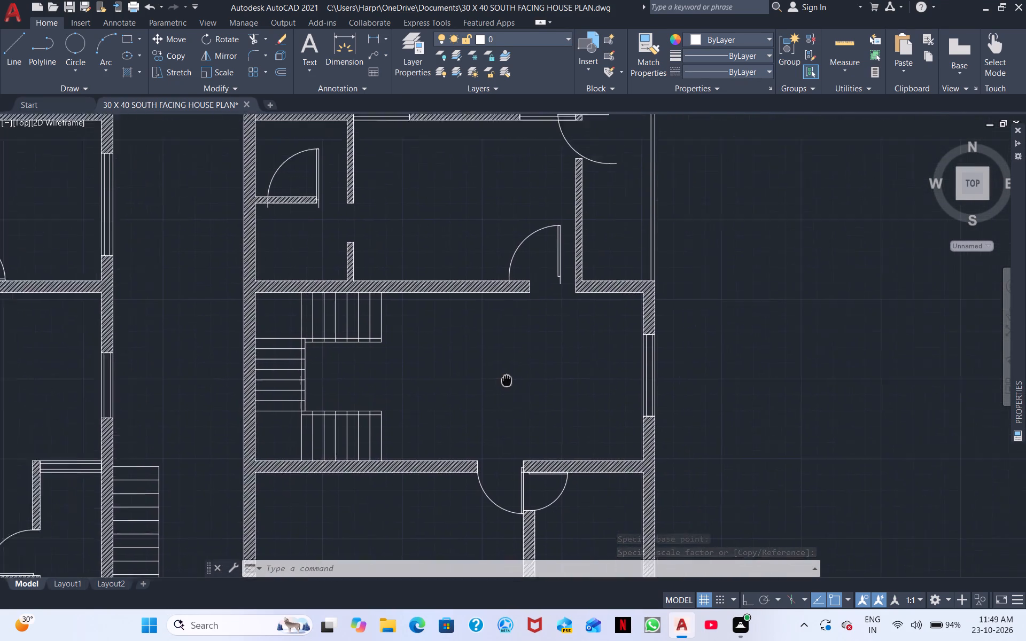
{"action": "middle_click_drag", "start_coordinate": [507, 380], "coordinate": [468, 407]}
{"action": "left_click", "coordinate": [477, 289]}
{"action": "left_click", "coordinate": [465, 269]}
{"action": "right_click", "coordinate": [465, 269]}
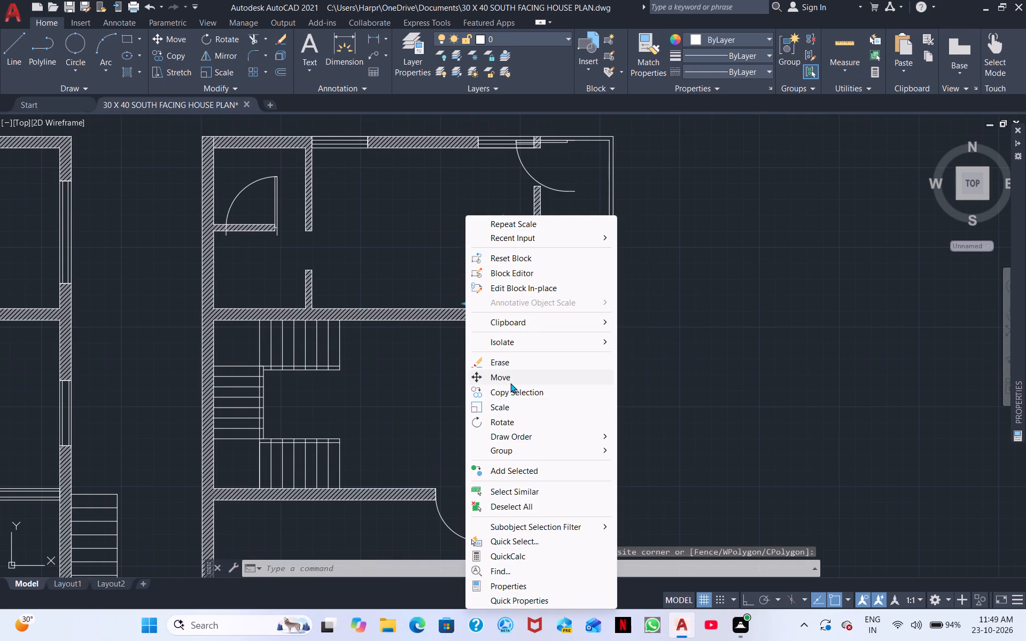
{"action": "left_click", "coordinate": [510, 379]}
{"action": "scroll", "coordinate": [510, 308], "scroll_direction": "up", "scroll_amount": 3}
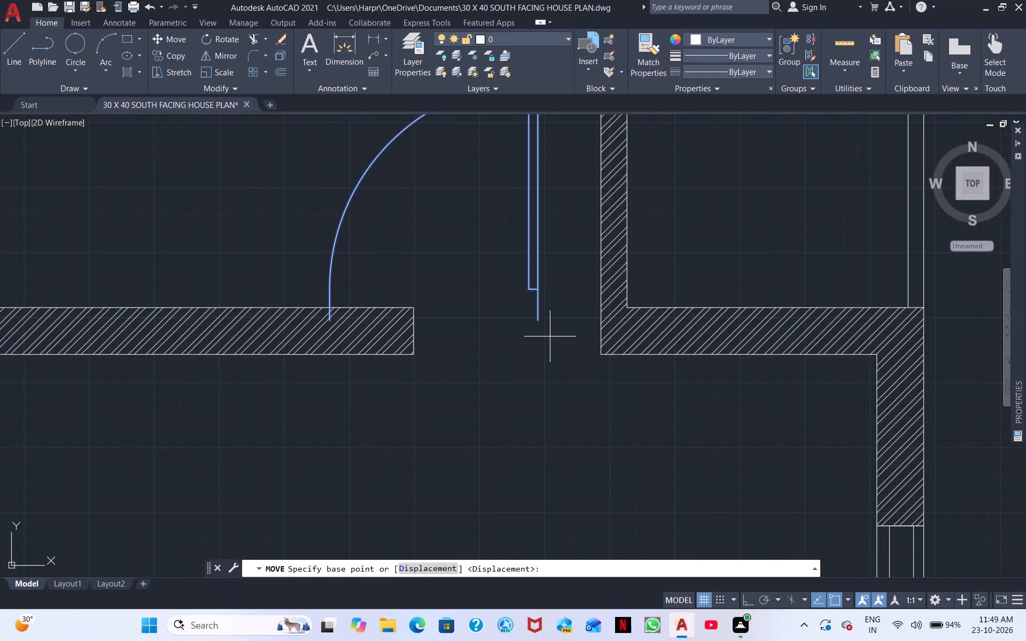
{"action": "left_click", "coordinate": [537, 320]}
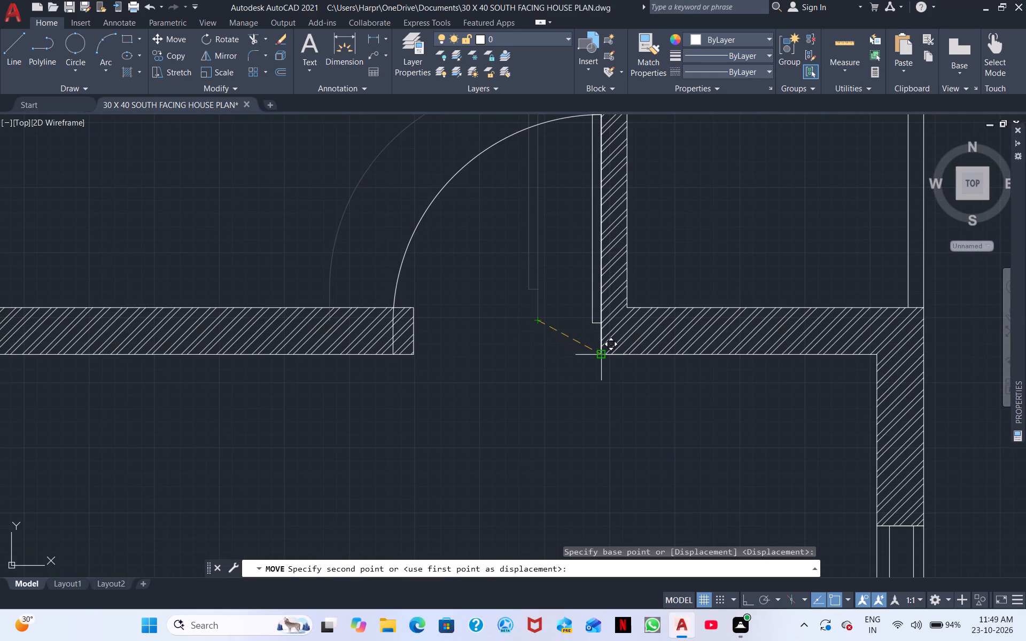
{"action": "left_click", "coordinate": [604, 355]}
Scale the door north of the stair hall about its hinge corner so its arc fits the opening's west jamb.
{"action": "left_click", "coordinate": [593, 322]}
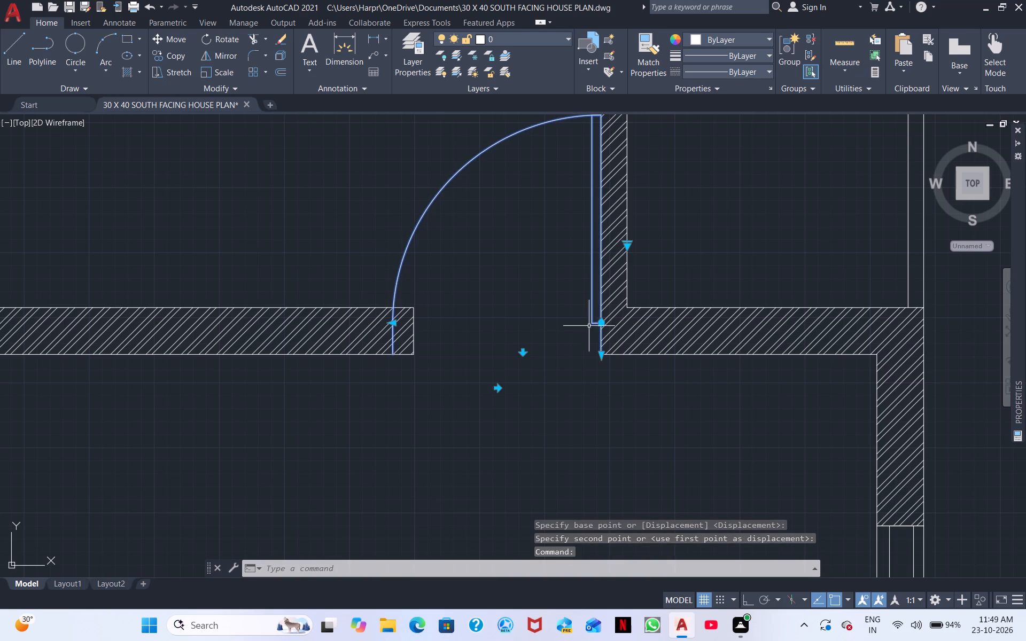
{"action": "right_click", "coordinate": [562, 345]}
{"action": "left_click", "coordinate": [588, 409]}
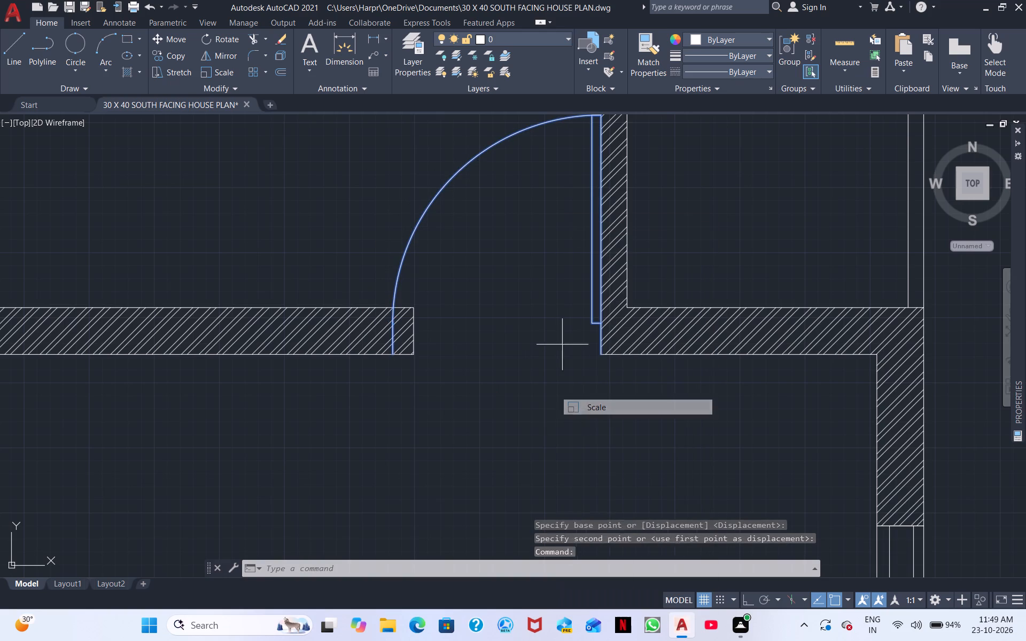
{"action": "left_click", "coordinate": [599, 357]}
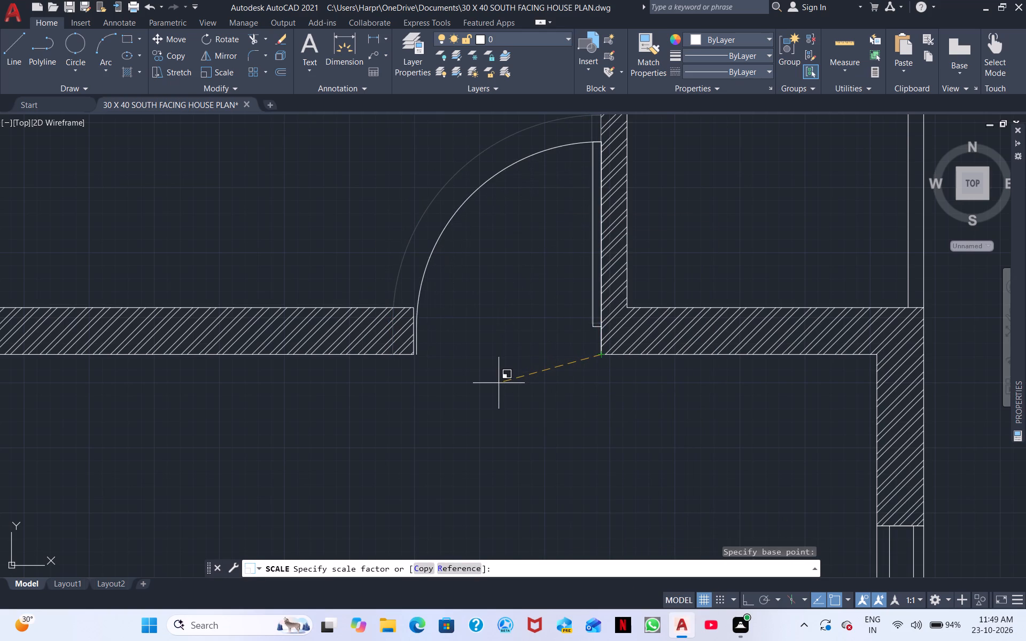
{"action": "left_click", "coordinate": [498, 385]}
Move the northeast balcony door from its hinge end to the inner lower corner of the short north wall stub.
{"action": "scroll", "coordinate": [497, 385], "scroll_direction": "down", "scroll_amount": 1}
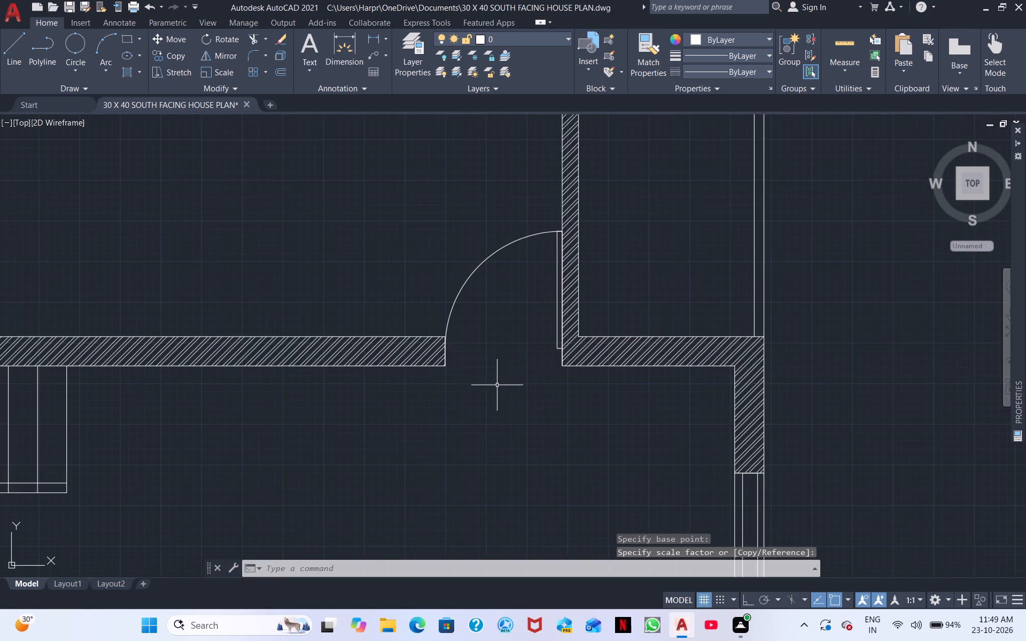
{"action": "middle_click_drag", "start_coordinate": [496, 342], "coordinate": [496, 470]}
{"action": "scroll", "coordinate": [496, 470], "scroll_direction": "down", "scroll_amount": 1}
{"action": "double_click", "coordinate": [603, 292]}
{"action": "left_click", "coordinate": [585, 266]}
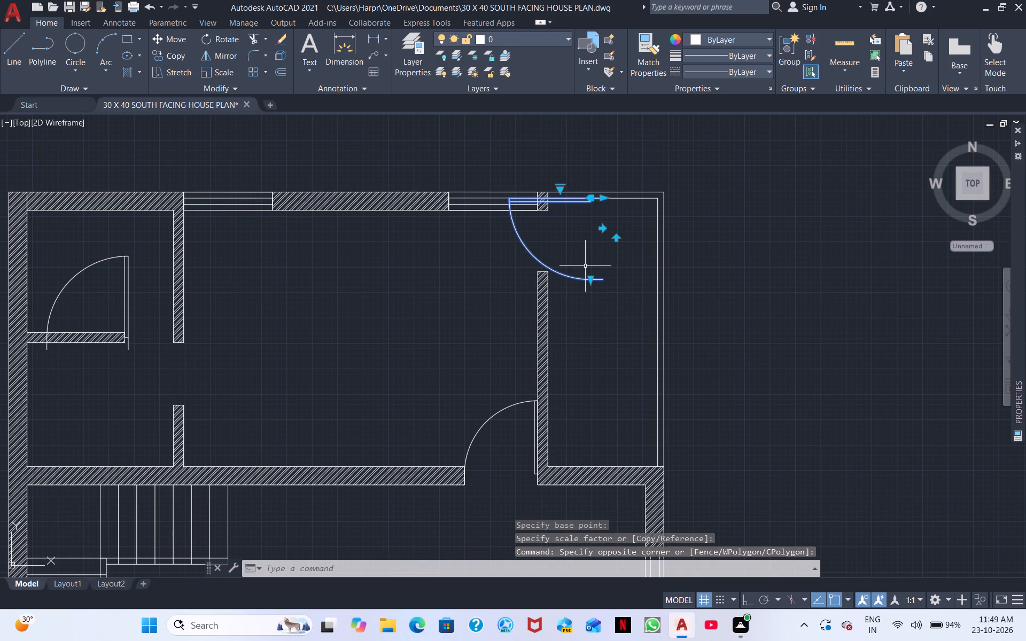
{"action": "right_click", "coordinate": [587, 235]}
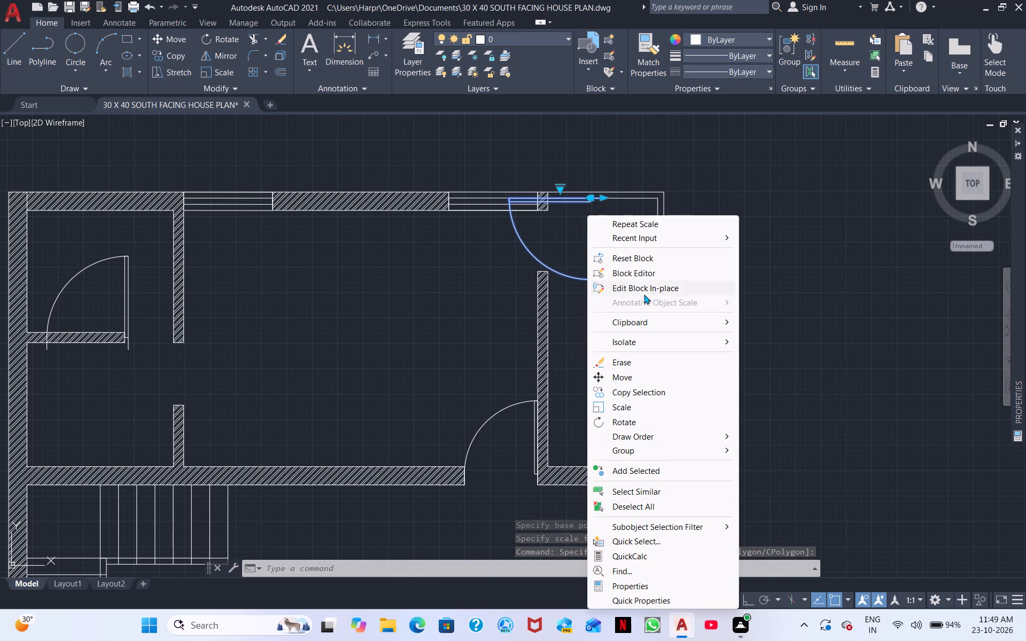
{"action": "left_click", "coordinate": [617, 377]}
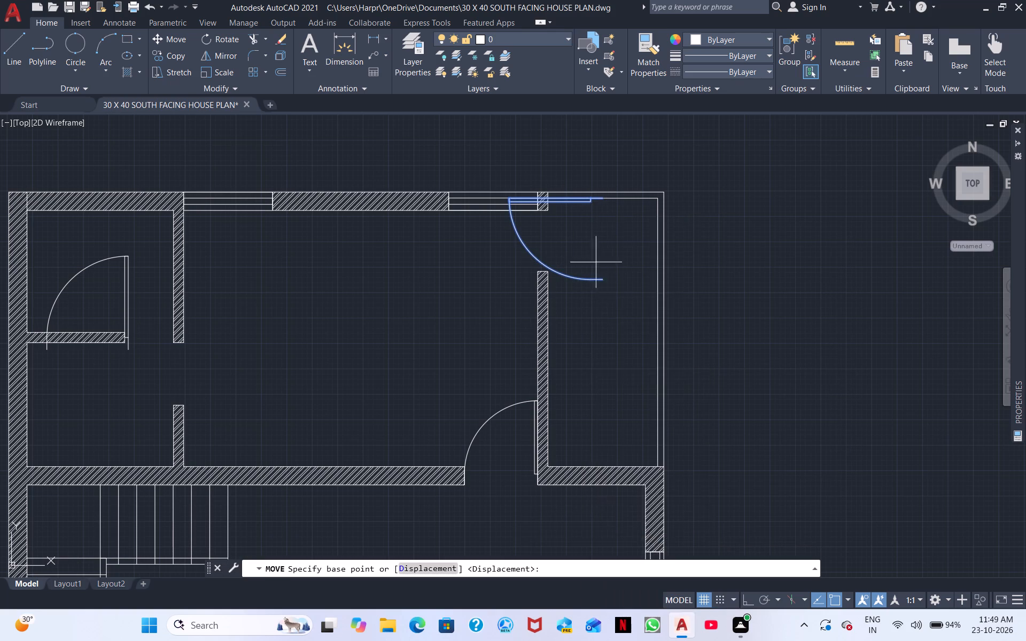
{"action": "scroll", "coordinate": [595, 253], "scroll_direction": "up", "scroll_amount": 2}
{"action": "middle_click_drag", "start_coordinate": [610, 230], "coordinate": [563, 415]}
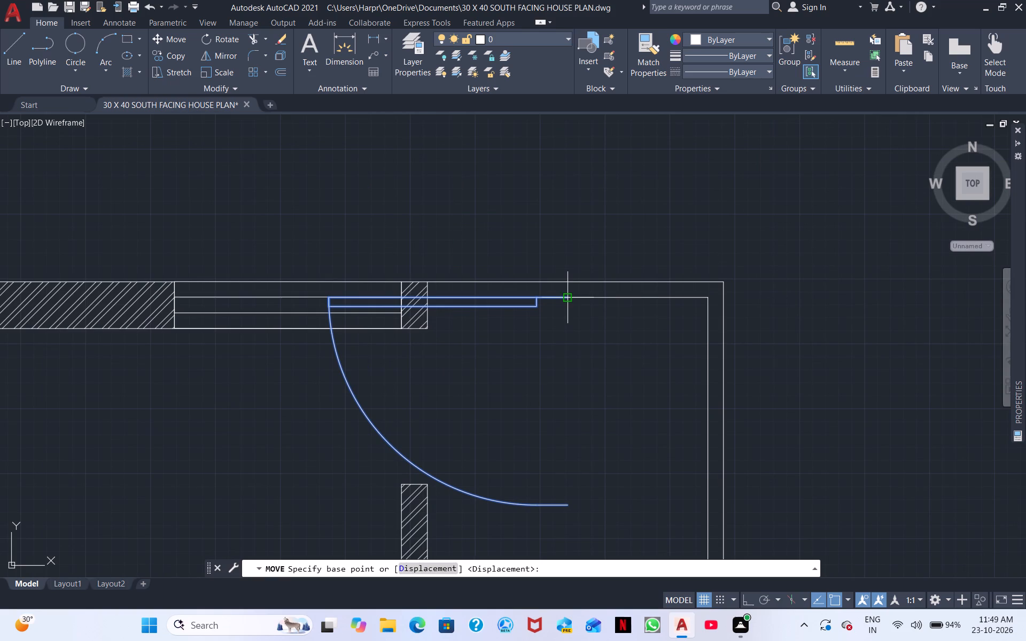
{"action": "left_click", "coordinate": [567, 295]}
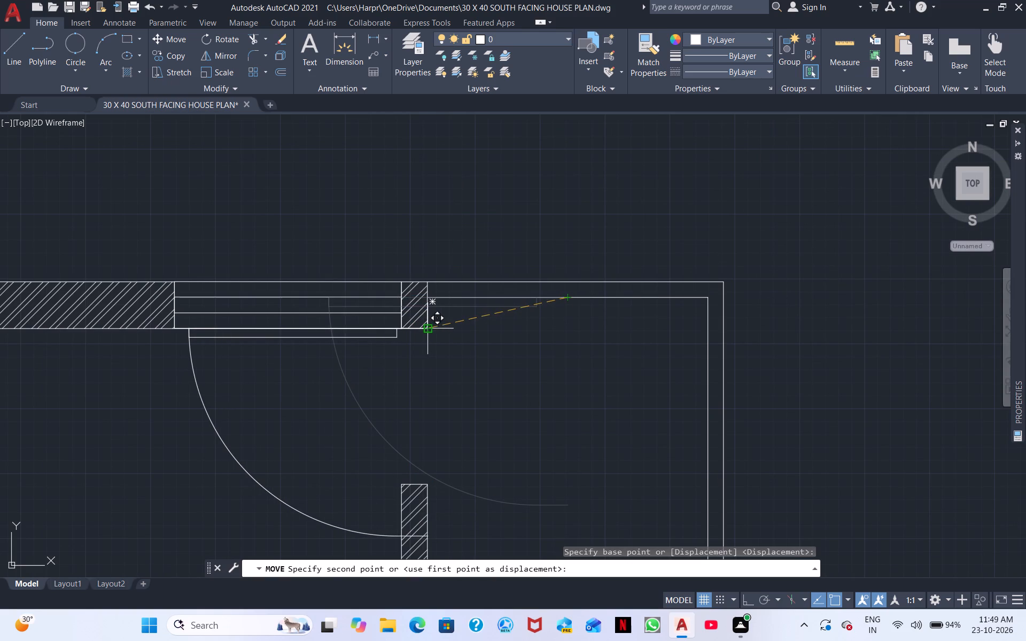
{"action": "left_click", "coordinate": [425, 324]}
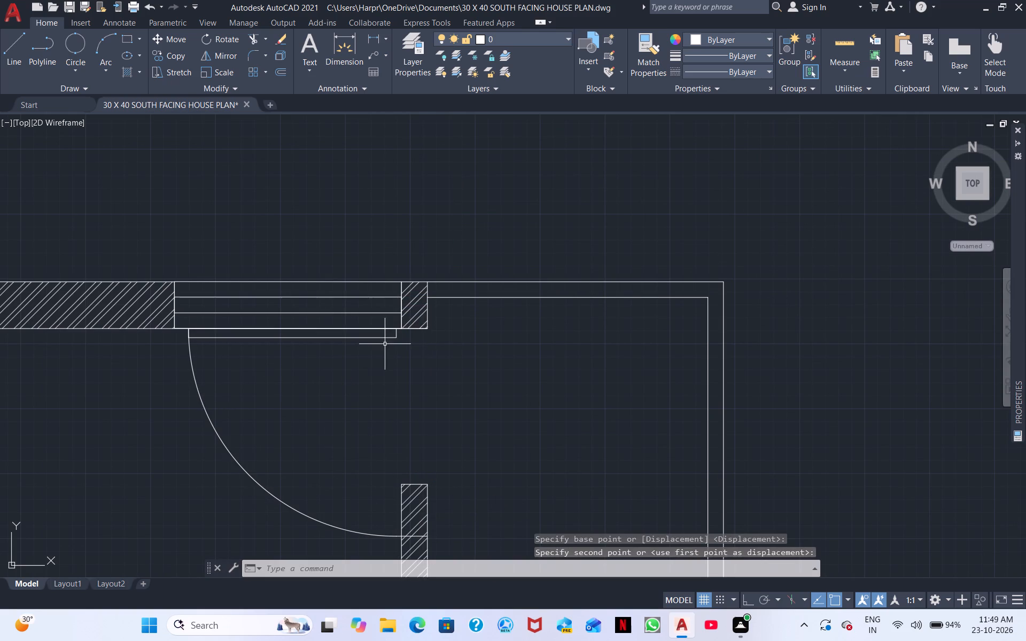
Scale the balcony door about its hinge corner so its arc fits down to the top of the east partition.
{"action": "left_click", "coordinate": [385, 338]}
{"action": "right_click", "coordinate": [508, 363]}
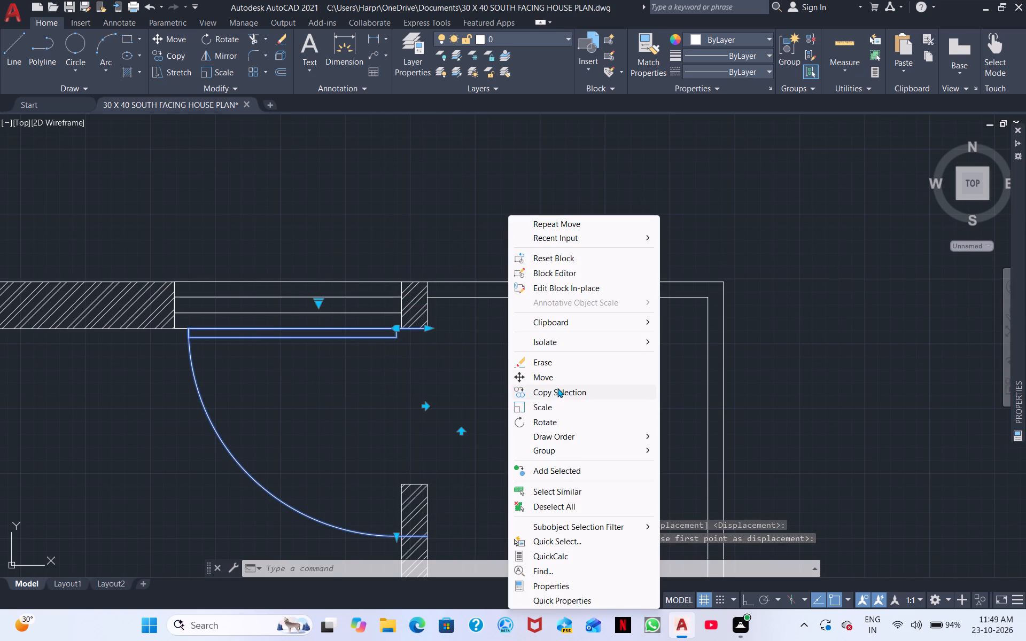
{"action": "left_click", "coordinate": [545, 407]}
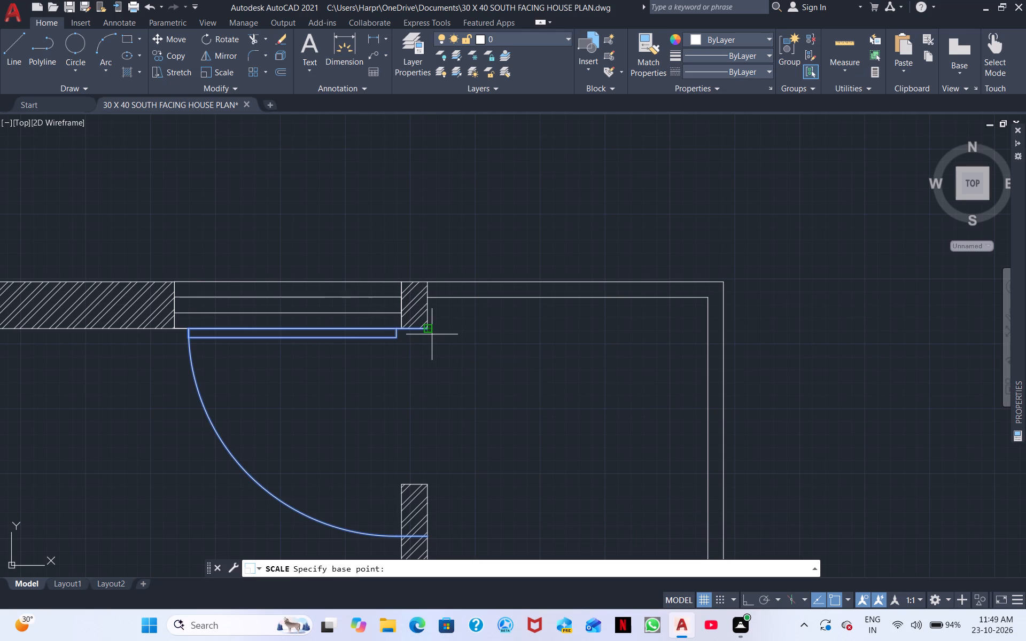
{"action": "left_click", "coordinate": [432, 333]}
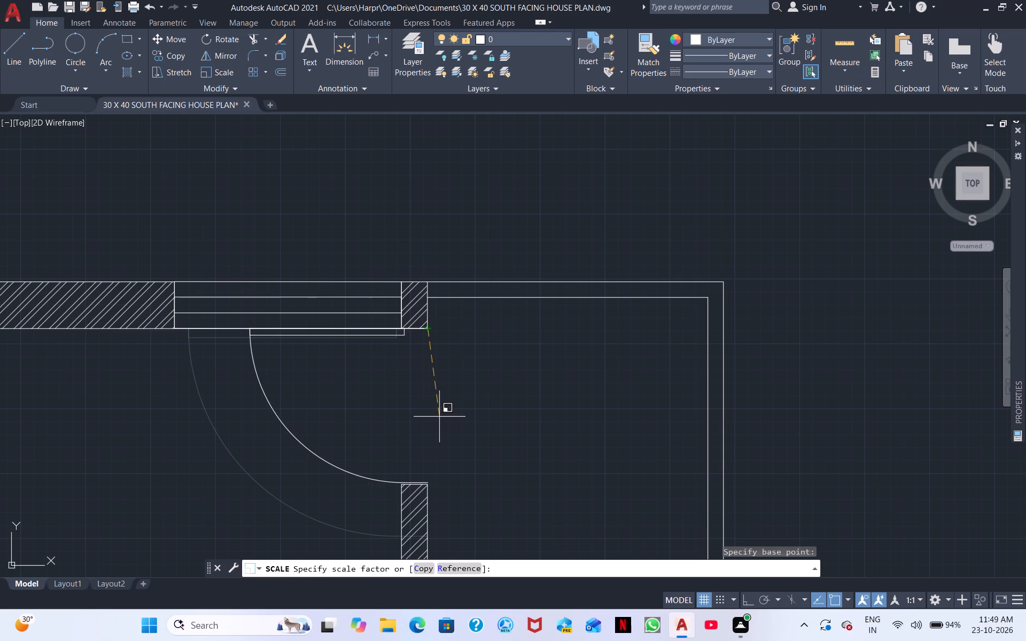
{"action": "left_click", "coordinate": [439, 417]}
Move the small northwest room's door from its hinge end to the lower inner corner of the partition beside its opening.
{"action": "scroll", "coordinate": [491, 415], "scroll_direction": "down", "scroll_amount": 1}
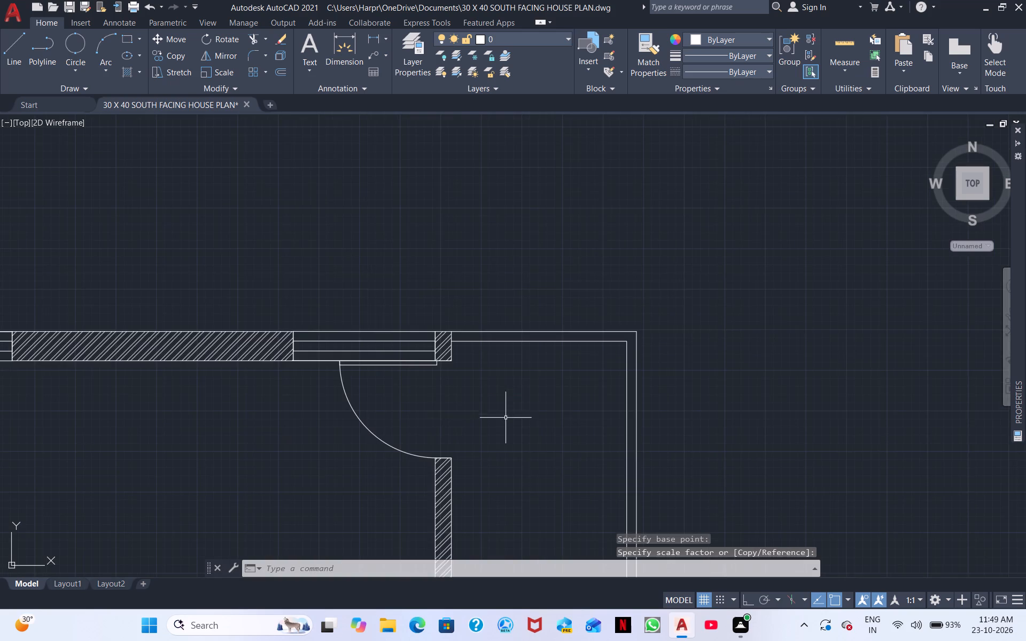
{"action": "middle_click_drag", "start_coordinate": [349, 423], "coordinate": [669, 382]}
{"action": "scroll", "coordinate": [458, 387], "scroll_direction": "down", "scroll_amount": 1}
{"action": "scroll", "coordinate": [345, 427], "scroll_direction": "down", "scroll_amount": 1}
{"action": "middle_click_drag", "start_coordinate": [462, 423], "coordinate": [564, 412]}
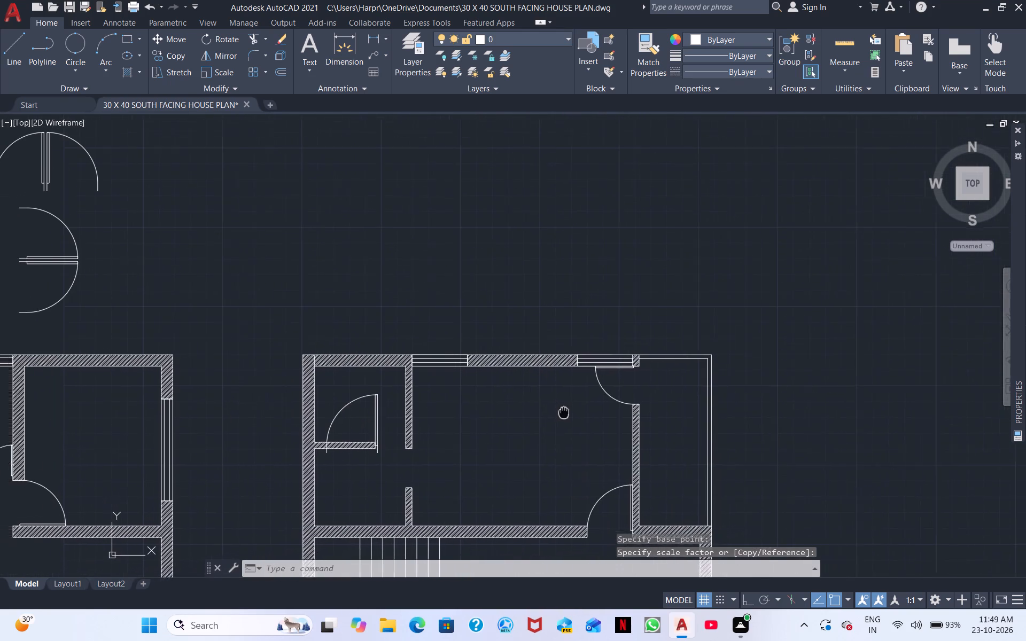
{"action": "middle_click_drag", "start_coordinate": [564, 412], "coordinate": [621, 400]}
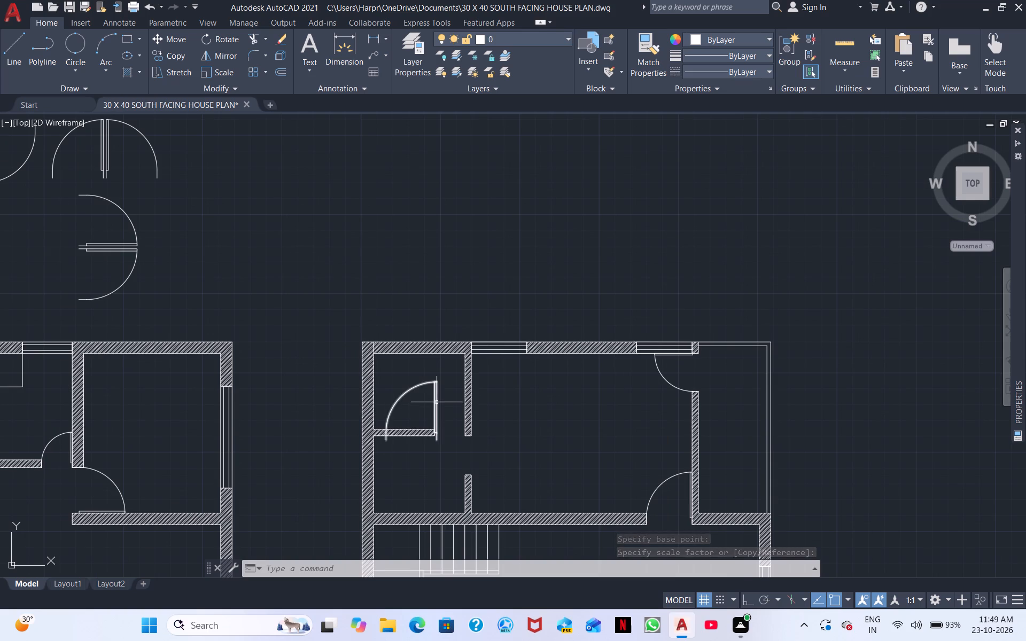
{"action": "left_click", "coordinate": [434, 403]}
{"action": "right_click", "coordinate": [447, 401]}
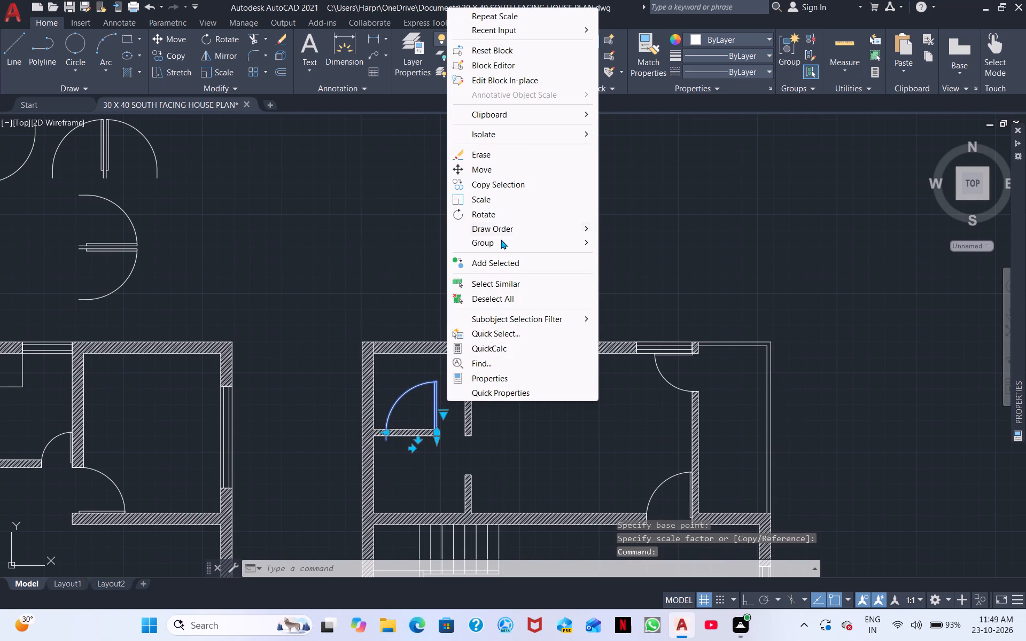
{"action": "left_click", "coordinate": [493, 169]}
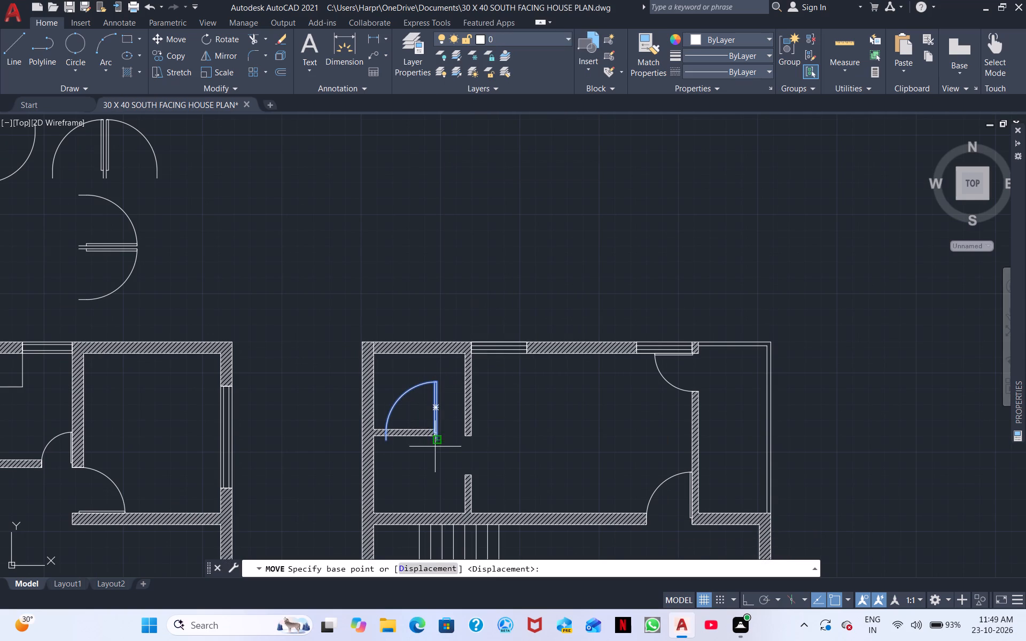
{"action": "scroll", "coordinate": [438, 443], "scroll_direction": "up", "scroll_amount": 3}
{"action": "left_click", "coordinate": [425, 431]}
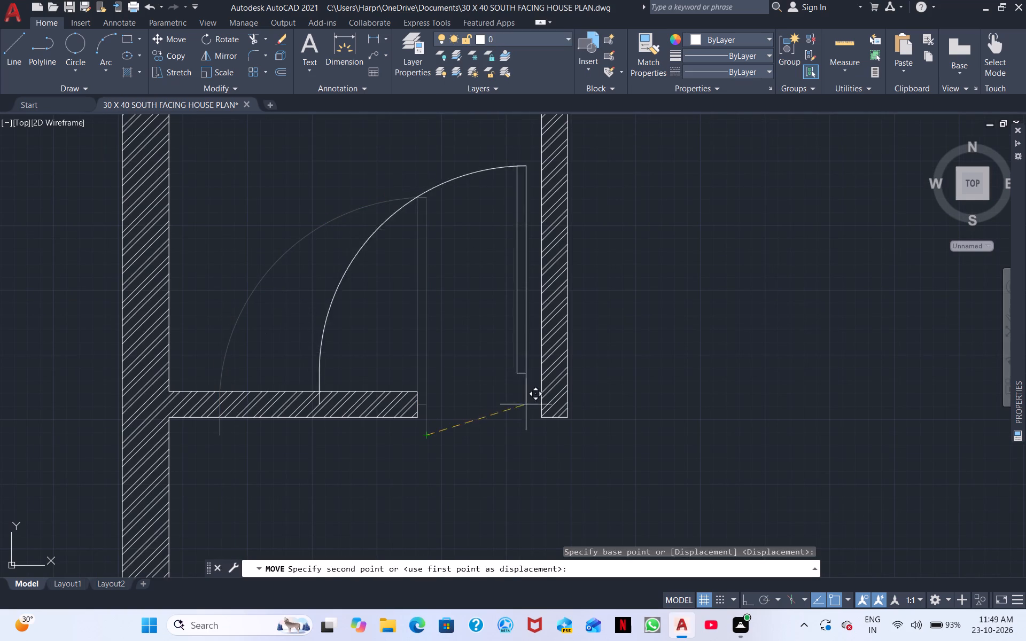
{"action": "left_click", "coordinate": [544, 417]}
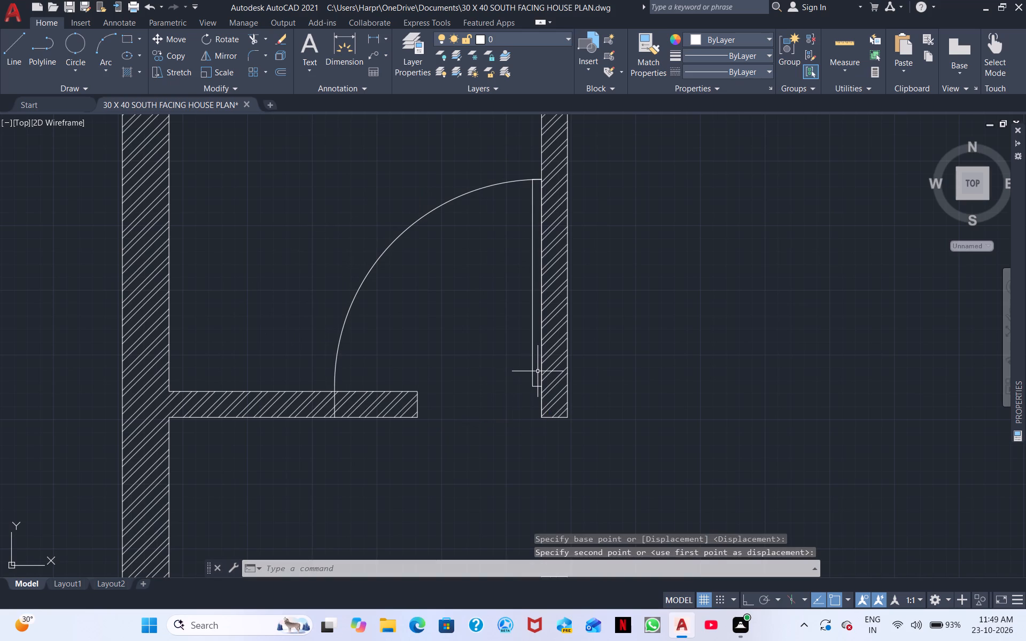
Scale the small northwest room's door about its hinge corner so its arc meets the end of the short cross wall.
{"action": "left_click", "coordinate": [536, 371]}
{"action": "left_click", "coordinate": [514, 370]}
{"action": "right_click", "coordinate": [508, 367]}
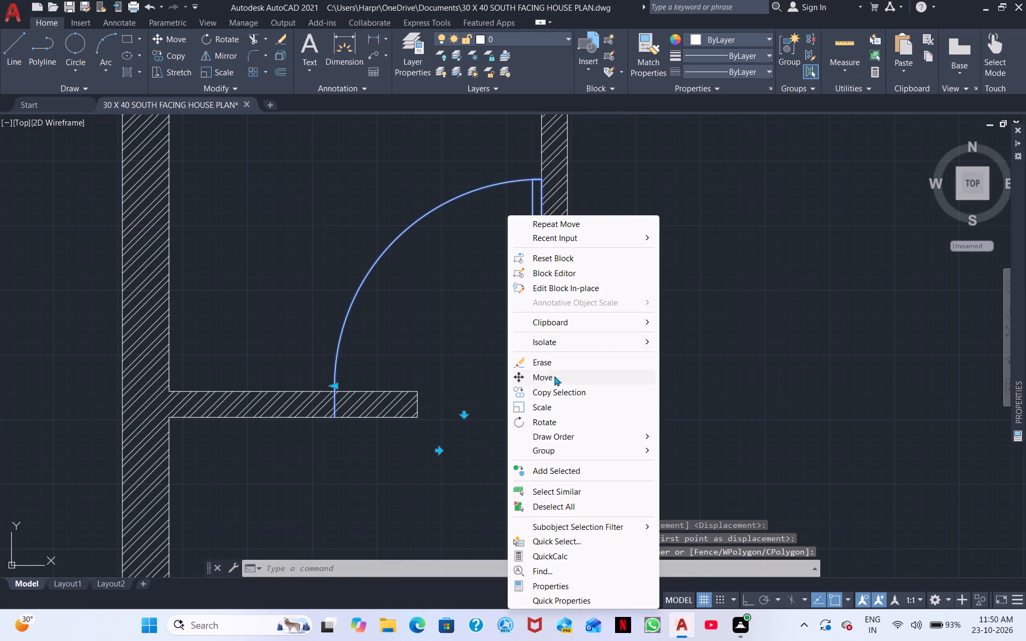
{"action": "left_click", "coordinate": [550, 405]}
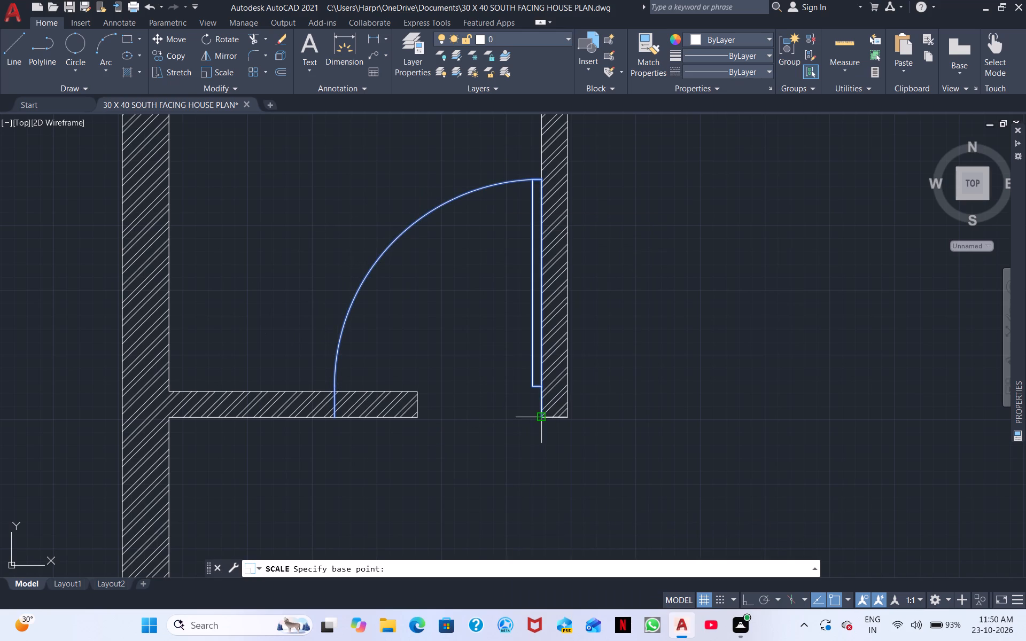
{"action": "left_click", "coordinate": [540, 417]}
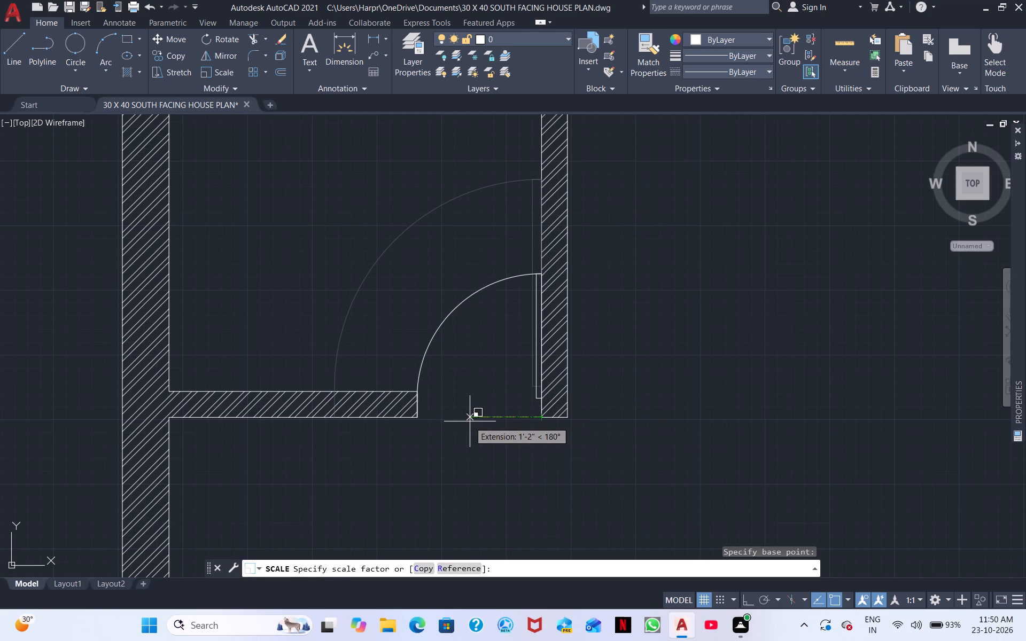
{"action": "left_click", "coordinate": [470, 425]}
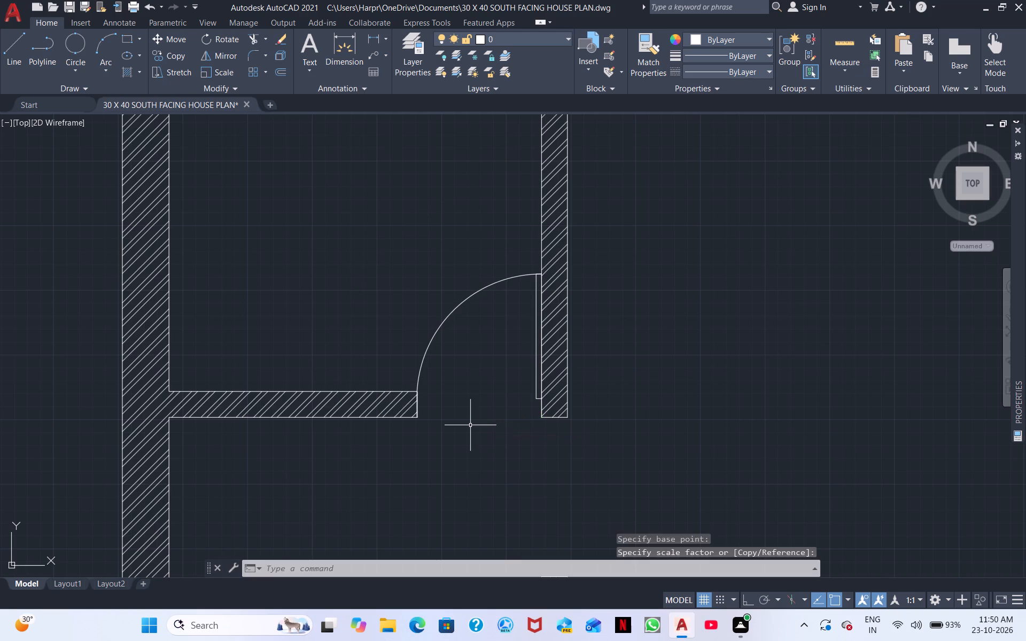
Examine the doors and openings of the second plan against the first plan, including the first plan's staircase area.
{"action": "scroll", "coordinate": [481, 419], "scroll_direction": "down", "scroll_amount": 1}
{"action": "middle_click_drag", "start_coordinate": [628, 403], "coordinate": [621, 317]}
{"action": "scroll", "coordinate": [619, 314], "scroll_direction": "down", "scroll_amount": 1}
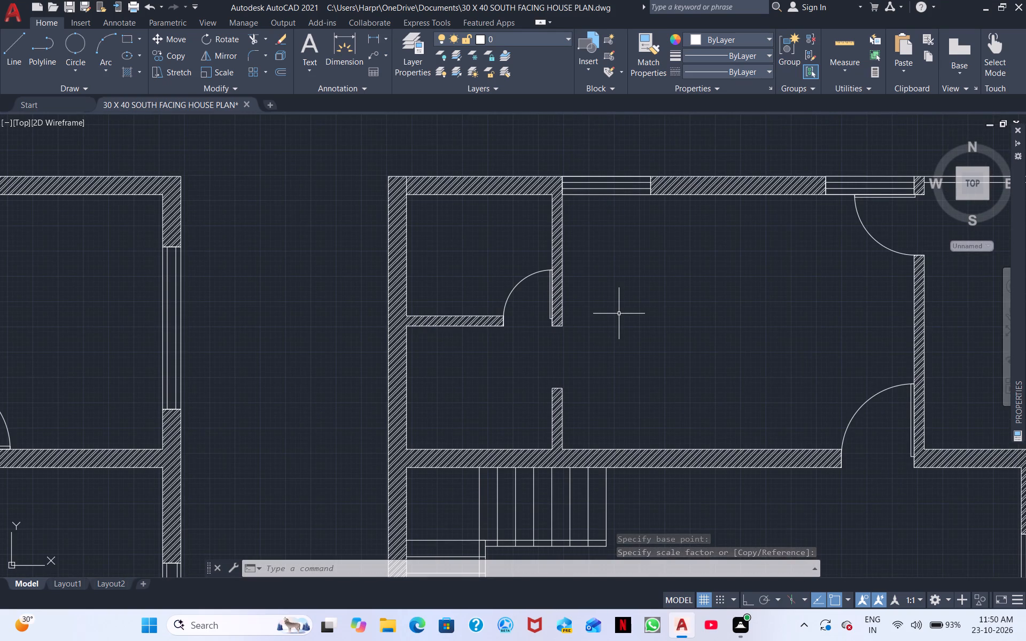
{"action": "middle_click_drag", "start_coordinate": [675, 331], "coordinate": [617, 265]}
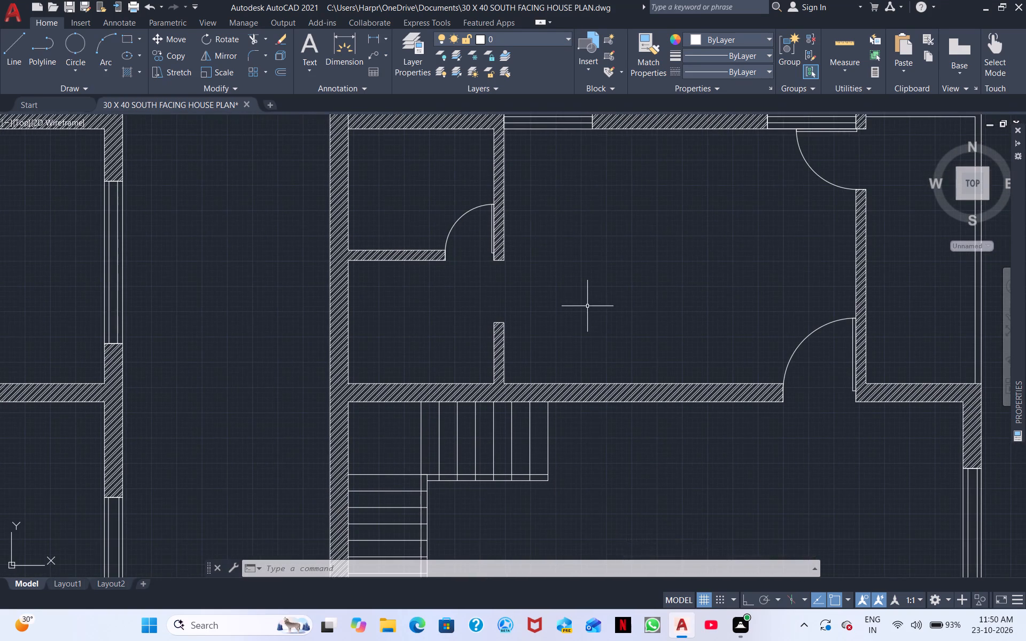
{"action": "middle_click_drag", "start_coordinate": [588, 306], "coordinate": [592, 256]}
{"action": "middle_click_drag", "start_coordinate": [598, 283], "coordinate": [587, 235]}
{"action": "scroll", "coordinate": [581, 262], "scroll_direction": "down", "scroll_amount": 1}
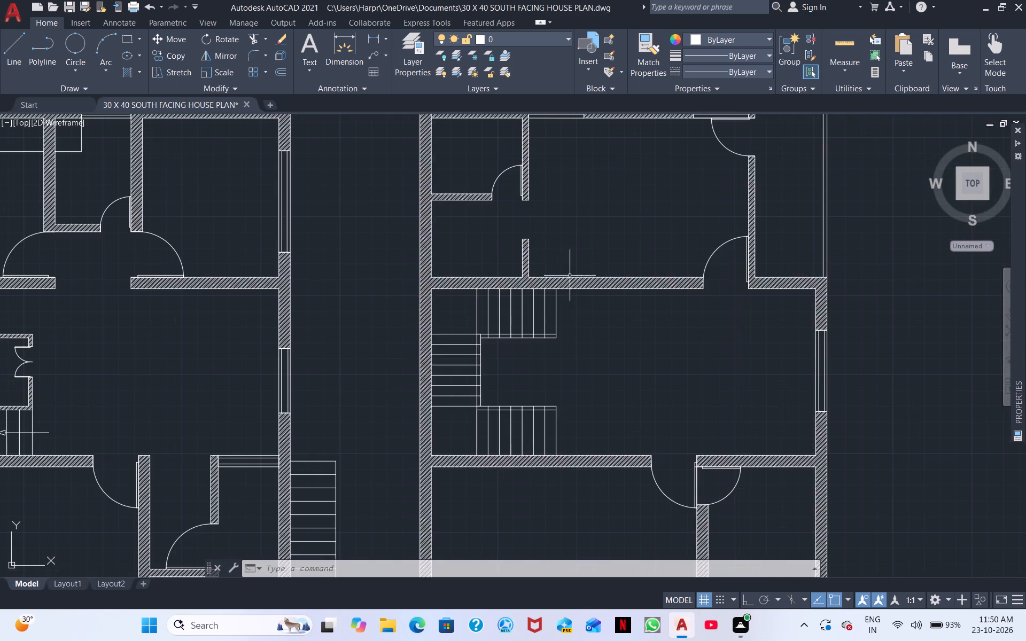
{"action": "middle_click_drag", "start_coordinate": [552, 288], "coordinate": [565, 217]}
{"action": "scroll", "coordinate": [605, 291], "scroll_direction": "down", "scroll_amount": 1}
{"action": "middle_click_drag", "start_coordinate": [613, 260], "coordinate": [636, 255]}
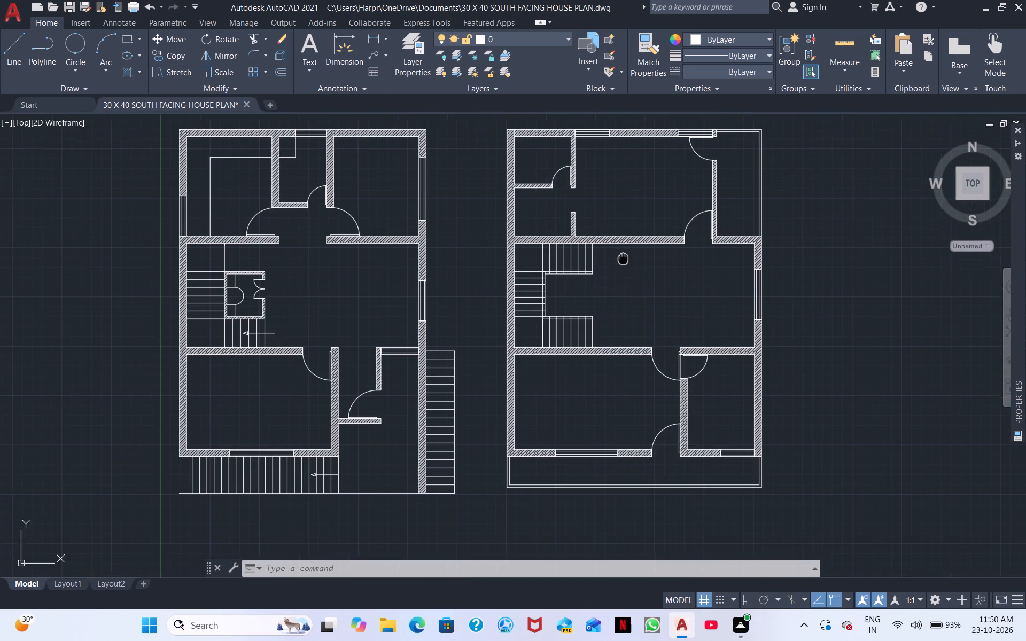
{"action": "middle_click_drag", "start_coordinate": [636, 255], "coordinate": [682, 250]}
{"action": "scroll", "coordinate": [659, 290], "scroll_direction": "down", "scroll_amount": 1}
{"action": "scroll", "coordinate": [452, 324], "scroll_direction": "up", "scroll_amount": 4}
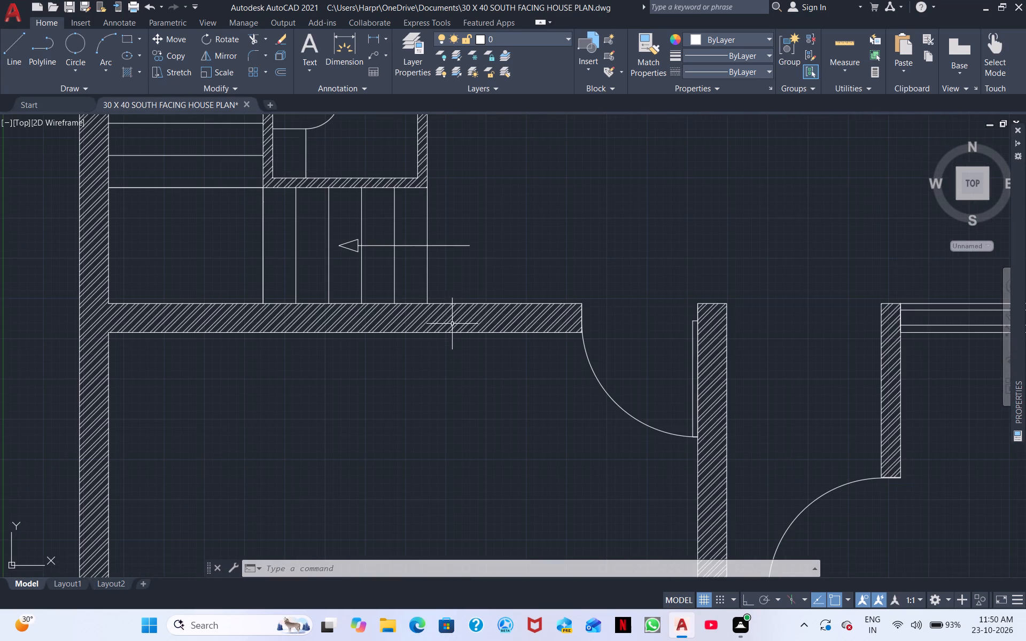
Copy the stair direction arrow and its shaft from the first plan's internal staircase straight across, with Ortho on, to the second plan's lower stair flight.
{"action": "left_click", "coordinate": [499, 262]}
{"action": "left_click", "coordinate": [444, 229]}
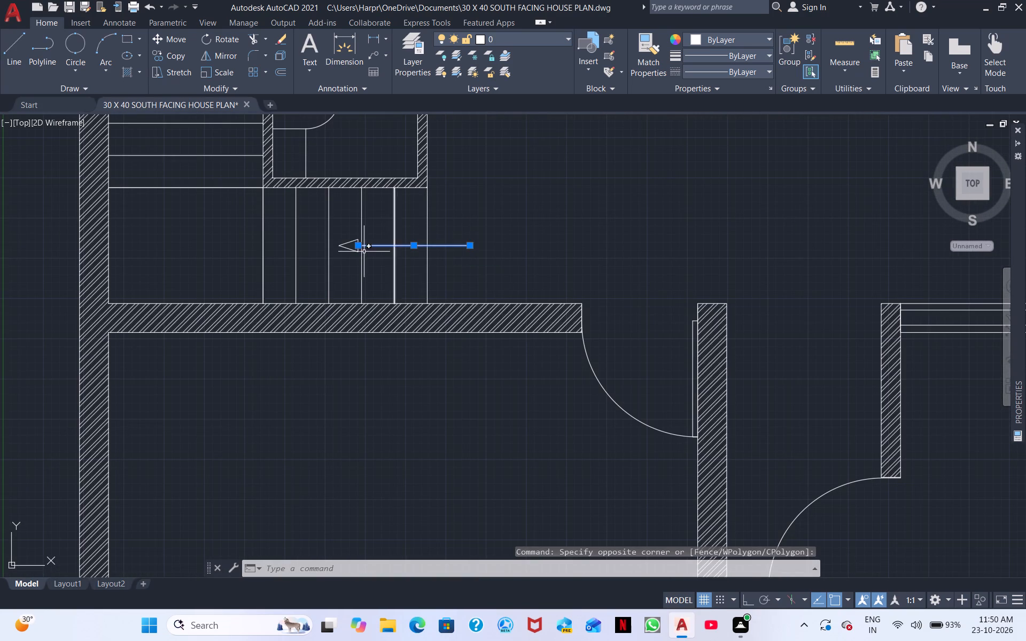
{"action": "scroll", "coordinate": [343, 262], "scroll_direction": "up", "scroll_amount": 4}
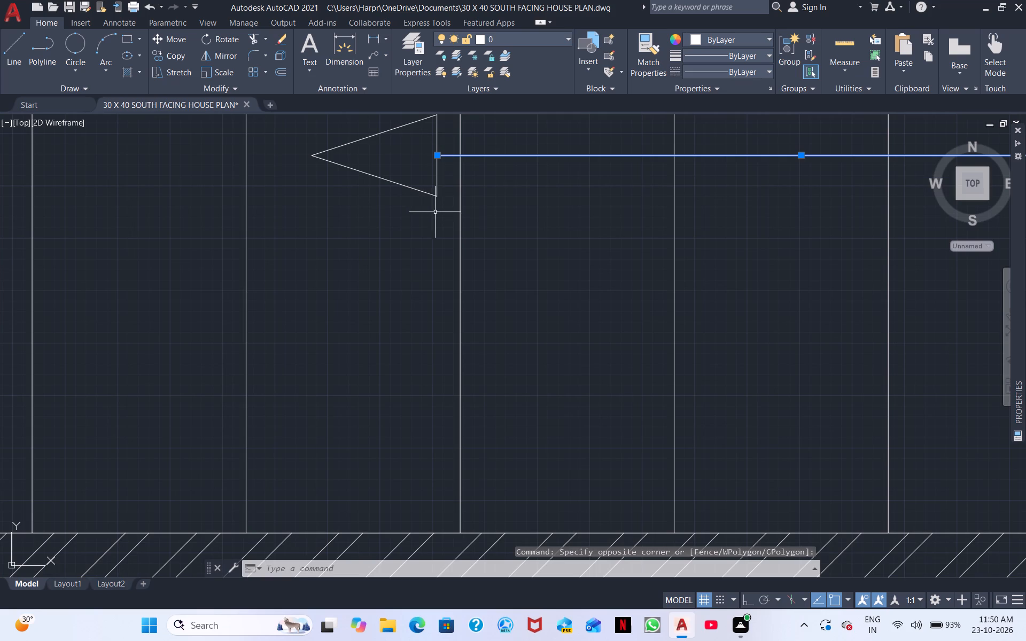
{"action": "left_click", "coordinate": [443, 203]}
{"action": "left_click", "coordinate": [347, 123]}
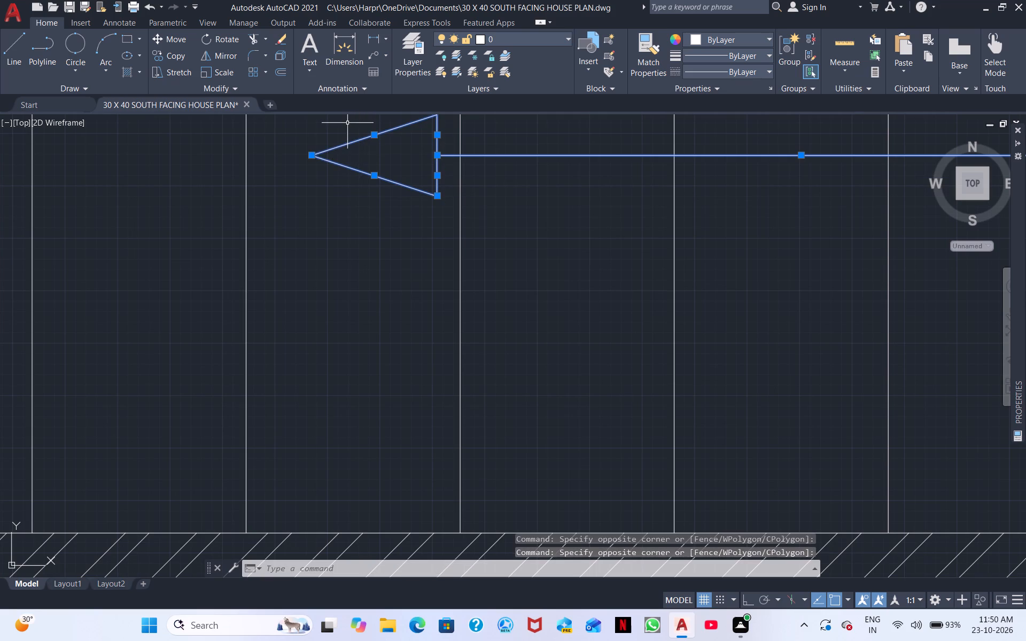
{"action": "right_click", "coordinate": [337, 265]}
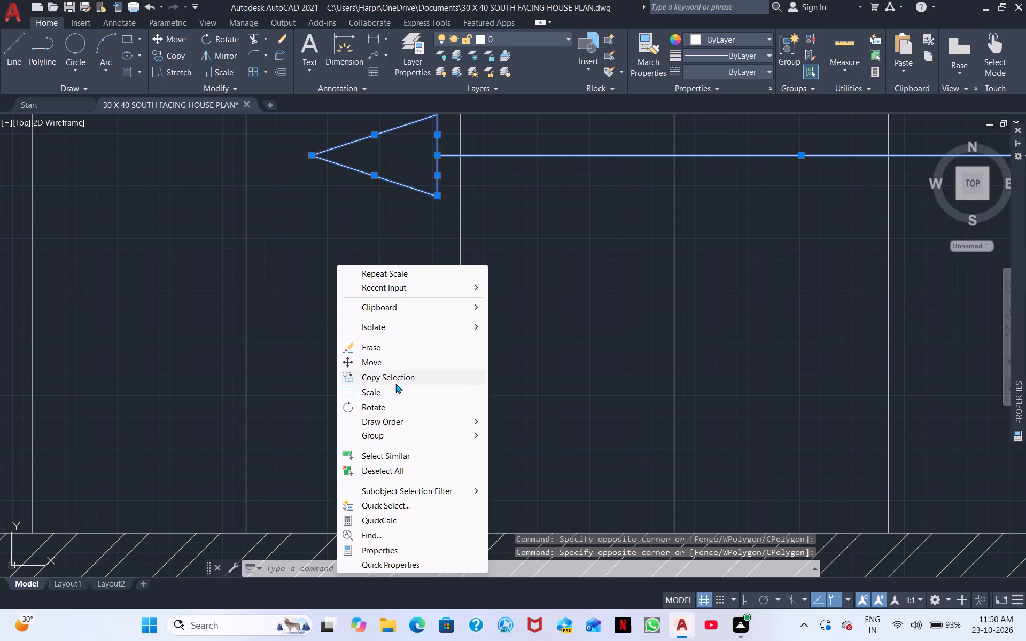
{"action": "left_click", "coordinate": [399, 377]}
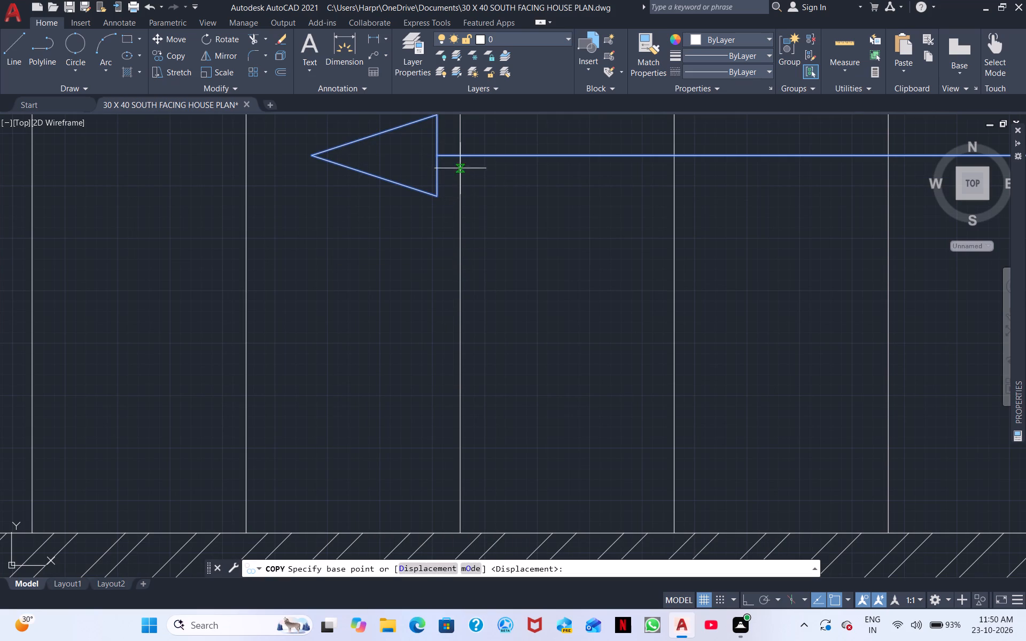
{"action": "left_click", "coordinate": [461, 159]}
{"action": "scroll", "coordinate": [692, 217], "scroll_direction": "down", "scroll_amount": 2}
{"action": "middle_click_drag", "start_coordinate": [863, 260], "coordinate": [730, 275]}
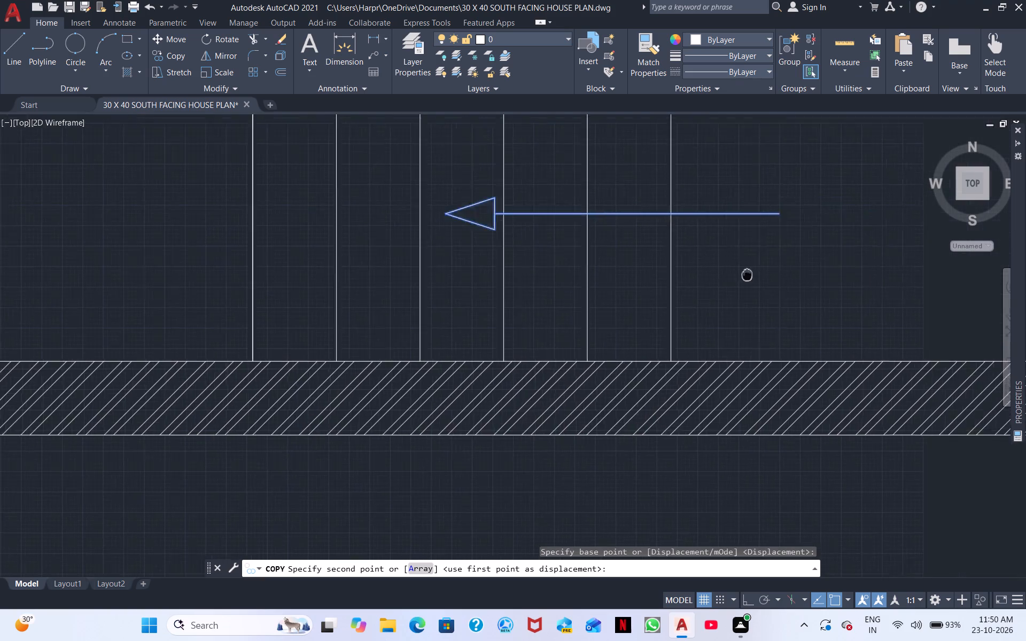
{"action": "middle_click_drag", "start_coordinate": [730, 275], "coordinate": [297, 247]}
{"action": "scroll", "coordinate": [298, 248], "scroll_direction": "down", "scroll_amount": 1}
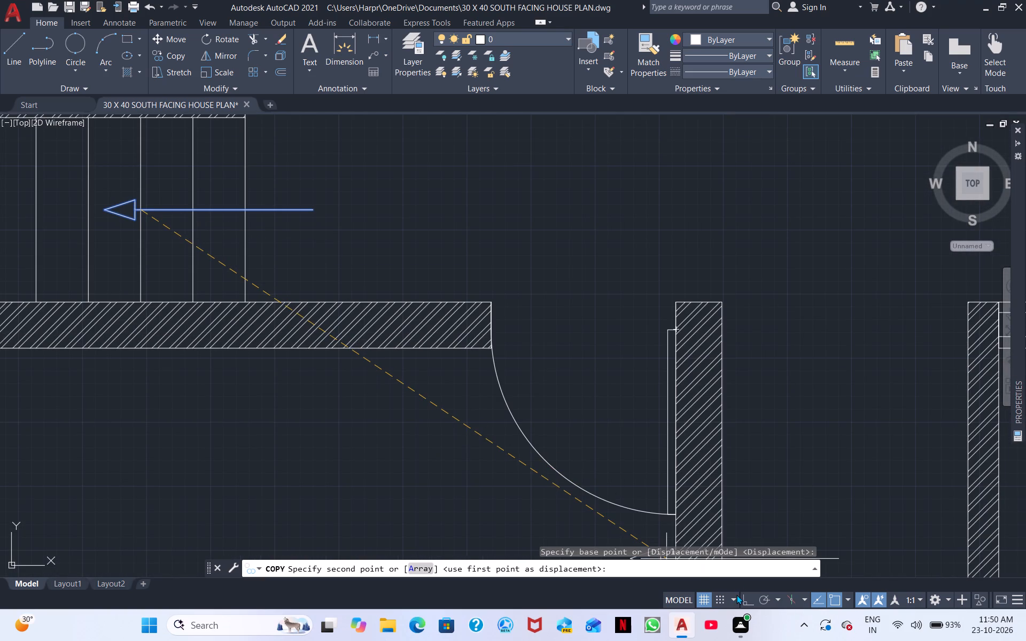
{"action": "left_click", "coordinate": [743, 598]}
{"action": "scroll", "coordinate": [705, 421], "scroll_direction": "down", "scroll_amount": 2}
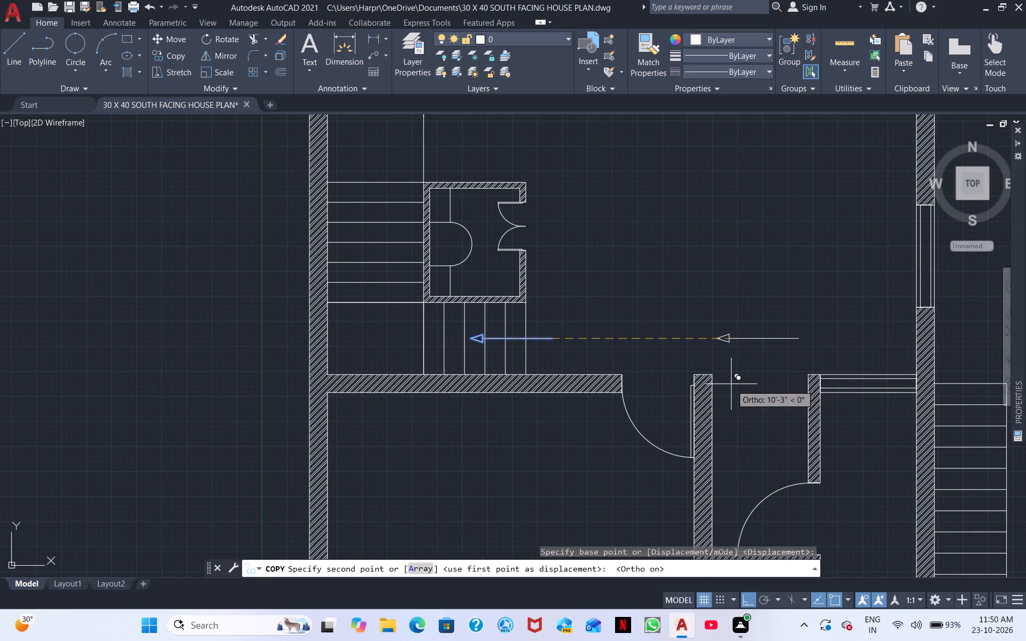
{"action": "middle_click_drag", "start_coordinate": [718, 380], "coordinate": [404, 337]}
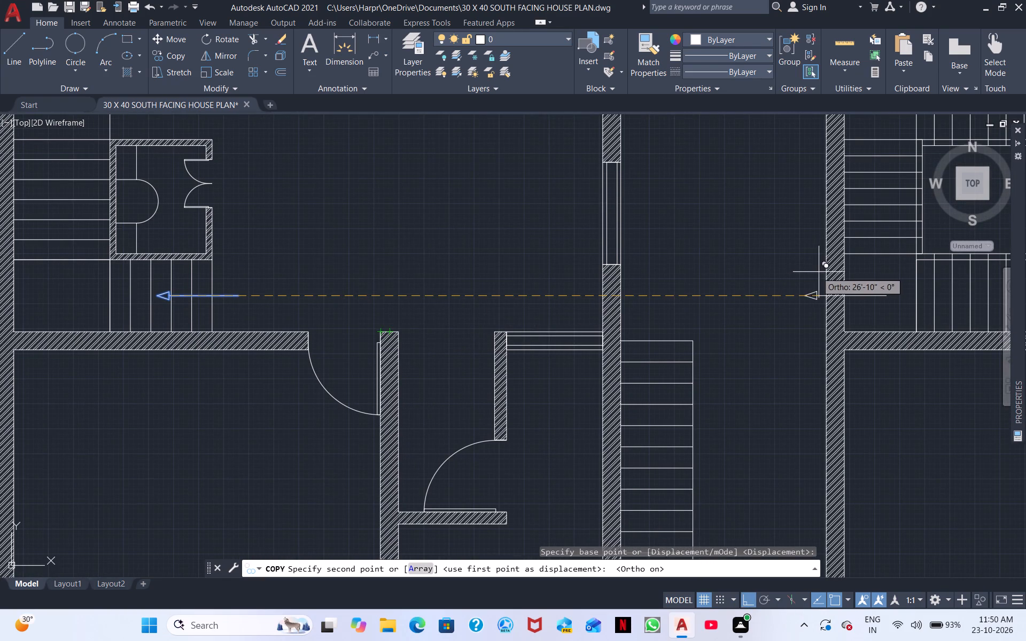
{"action": "middle_click_drag", "start_coordinate": [980, 289], "coordinate": [858, 292]}
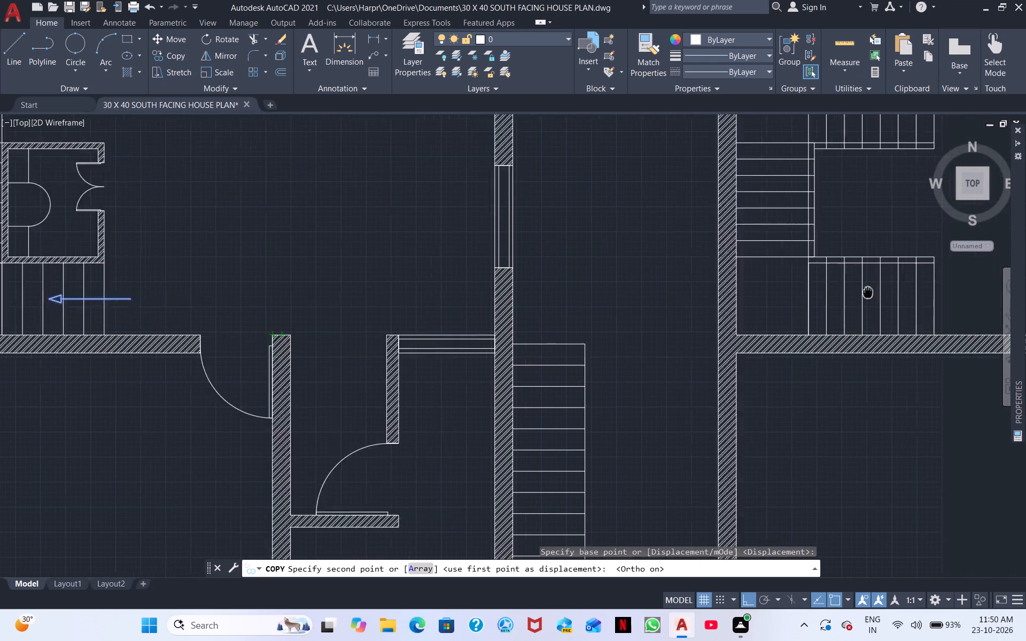
{"action": "middle_click_drag", "start_coordinate": [858, 292], "coordinate": [677, 271]}
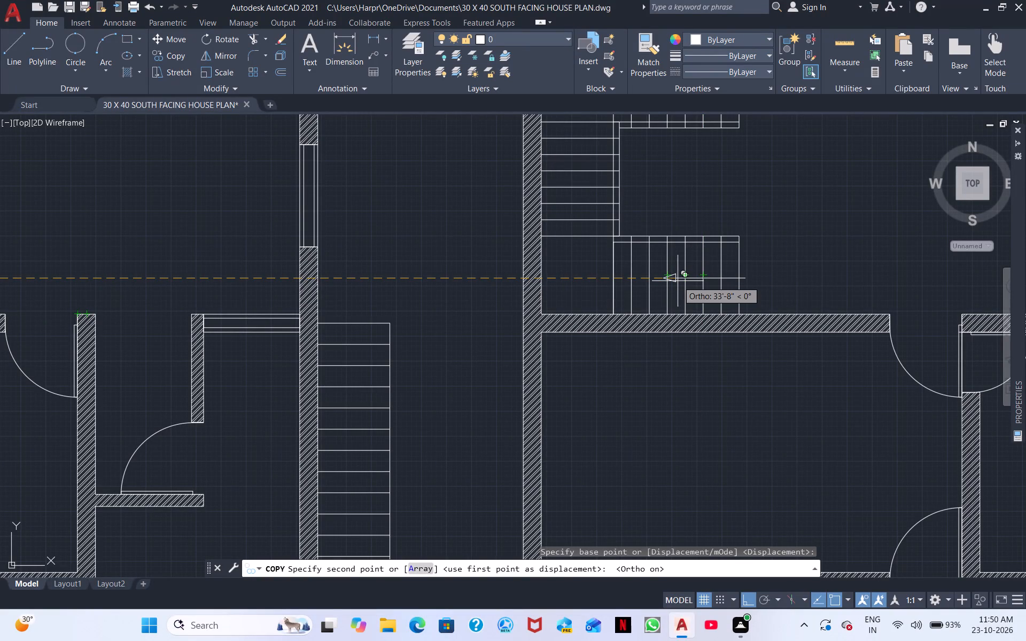
{"action": "scroll", "coordinate": [680, 281], "scroll_direction": "up", "scroll_amount": 4}
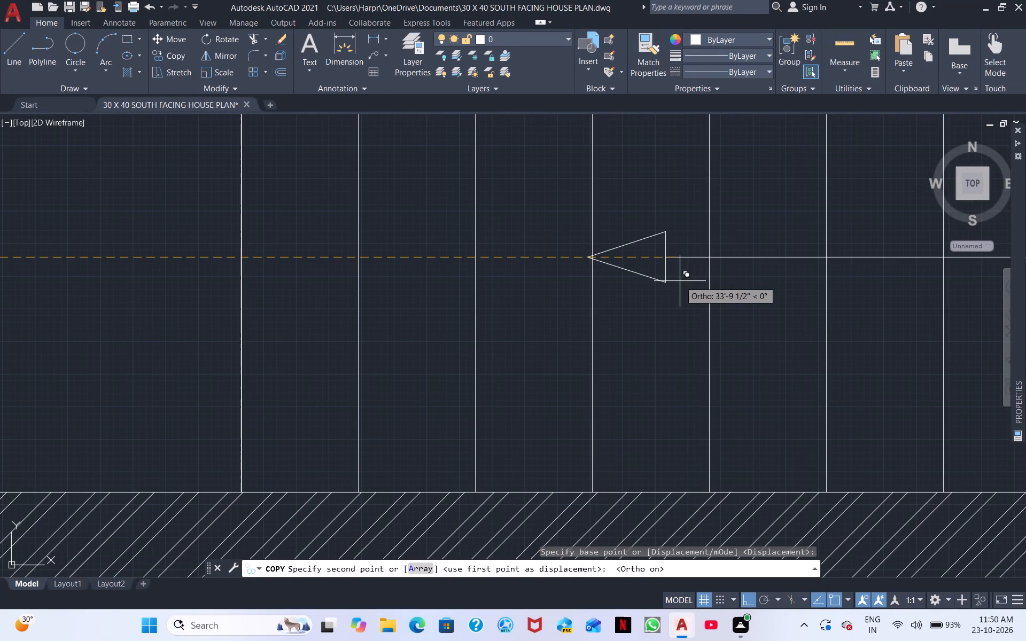
{"action": "left_click", "coordinate": [710, 262]}
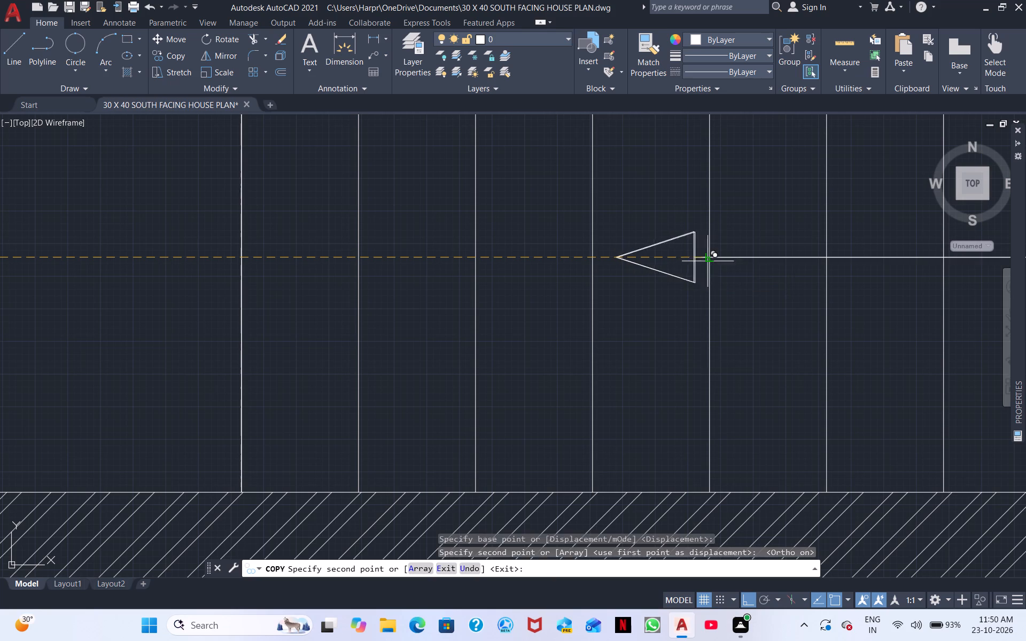
{"action": "scroll", "coordinate": [705, 263], "scroll_direction": "down", "scroll_amount": 2}
{"action": "right_click", "coordinate": [892, 278]}
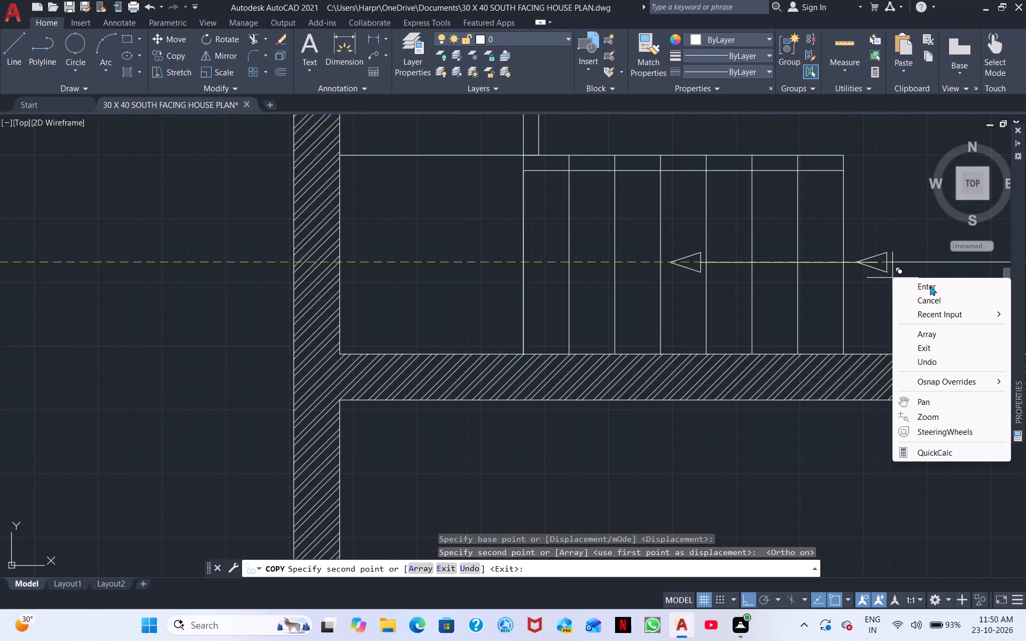
{"action": "left_click", "coordinate": [930, 286]}
Examine both plans side by side, including the first plan's front and side stairs and the second plan's south balcony.
{"action": "scroll", "coordinate": [927, 291], "scroll_direction": "down", "scroll_amount": 2}
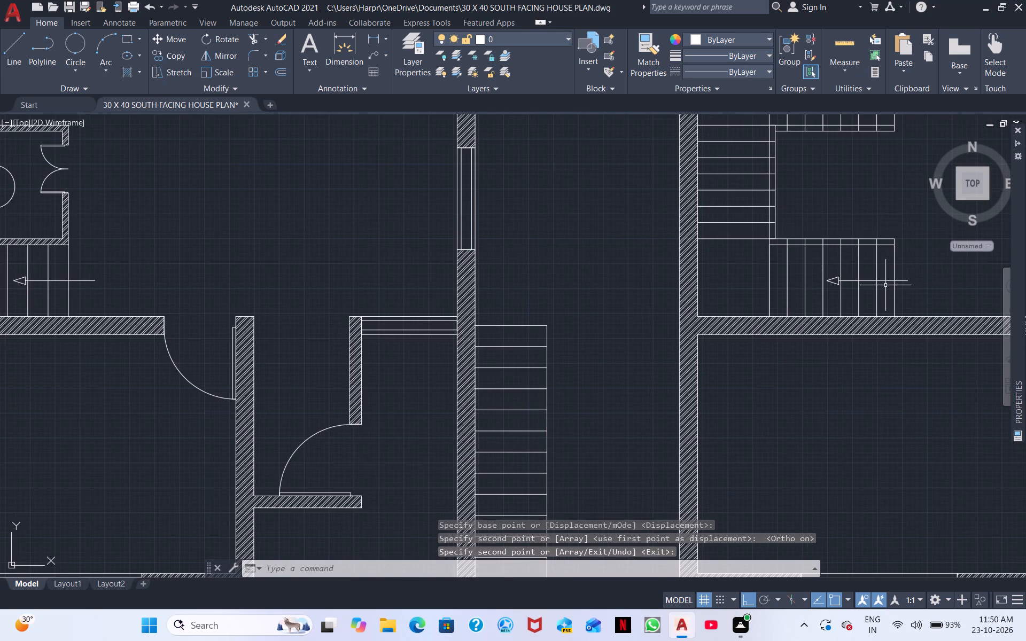
{"action": "scroll", "coordinate": [865, 282], "scroll_direction": "down", "scroll_amount": 2}
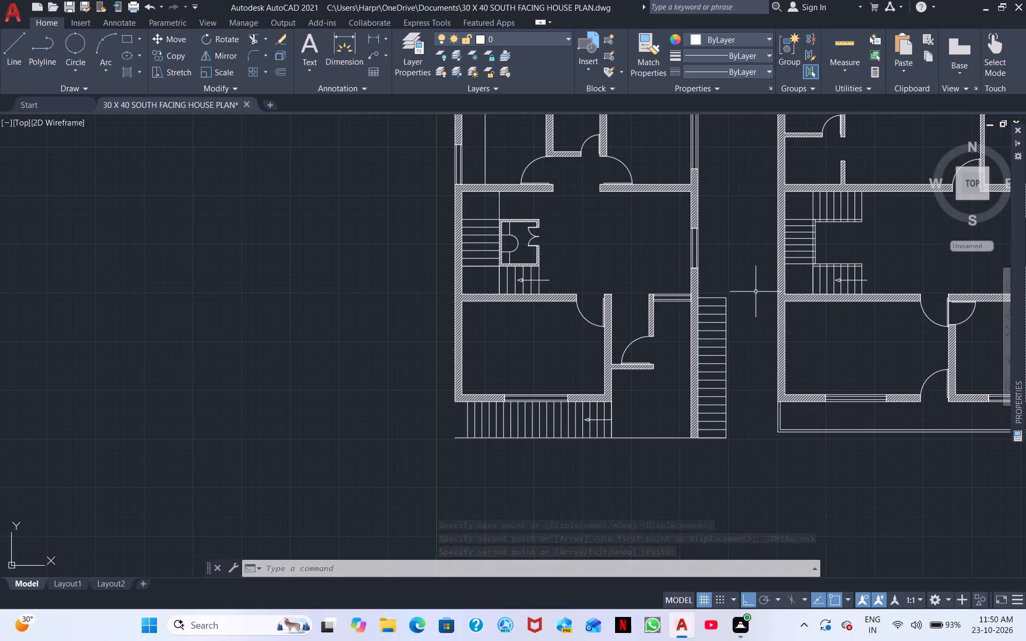
{"action": "middle_click_drag", "start_coordinate": [767, 268], "coordinate": [624, 270]}
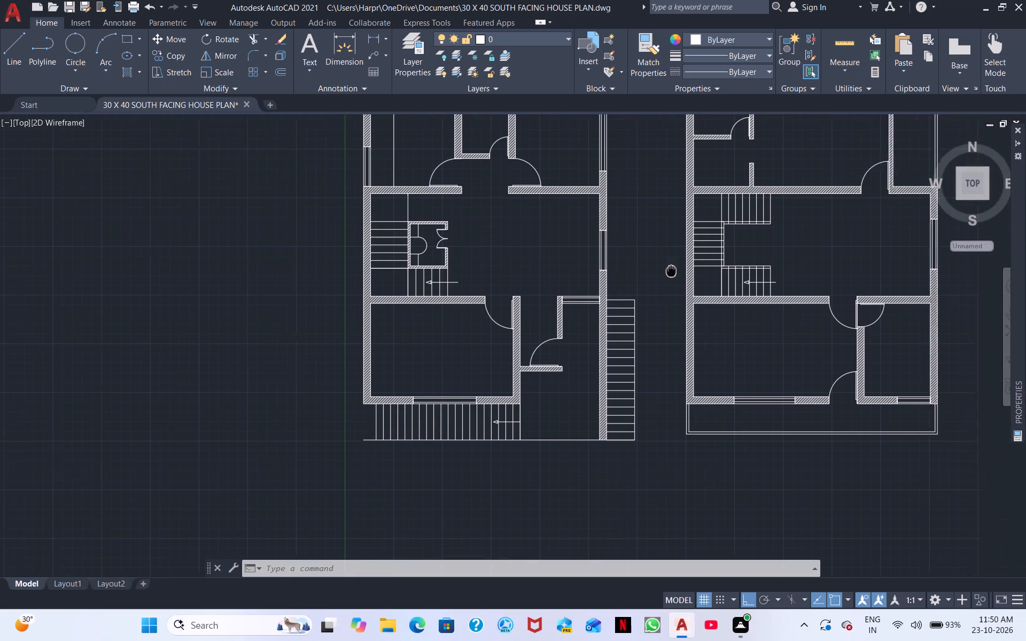
{"action": "middle_click_drag", "start_coordinate": [624, 270], "coordinate": [572, 264]}
{"action": "scroll", "coordinate": [572, 264], "scroll_direction": "down", "scroll_amount": 1}
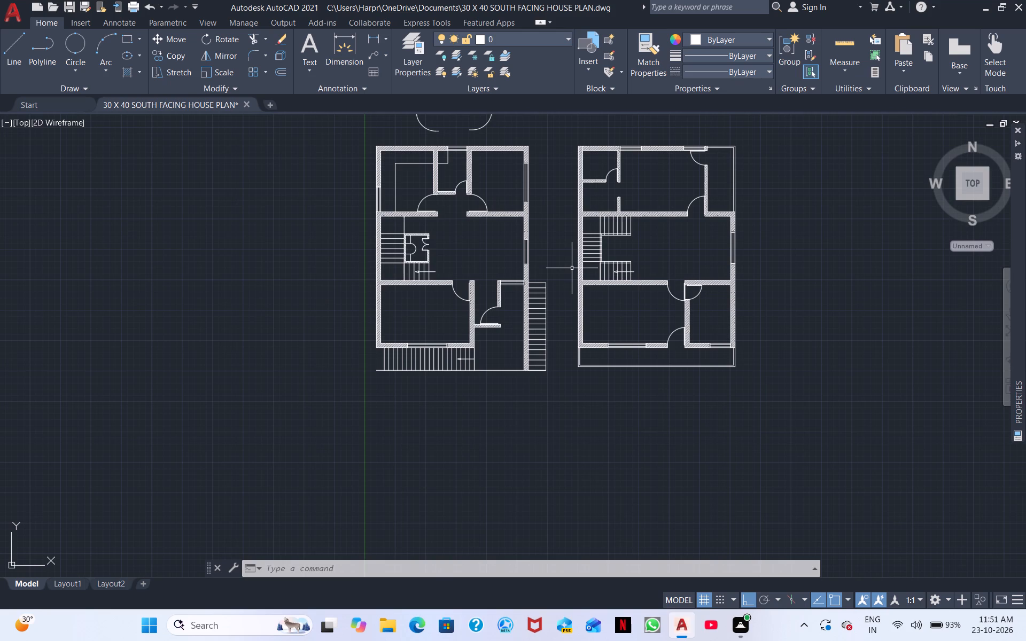
{"action": "scroll", "coordinate": [717, 246], "scroll_direction": "up", "scroll_amount": 1}
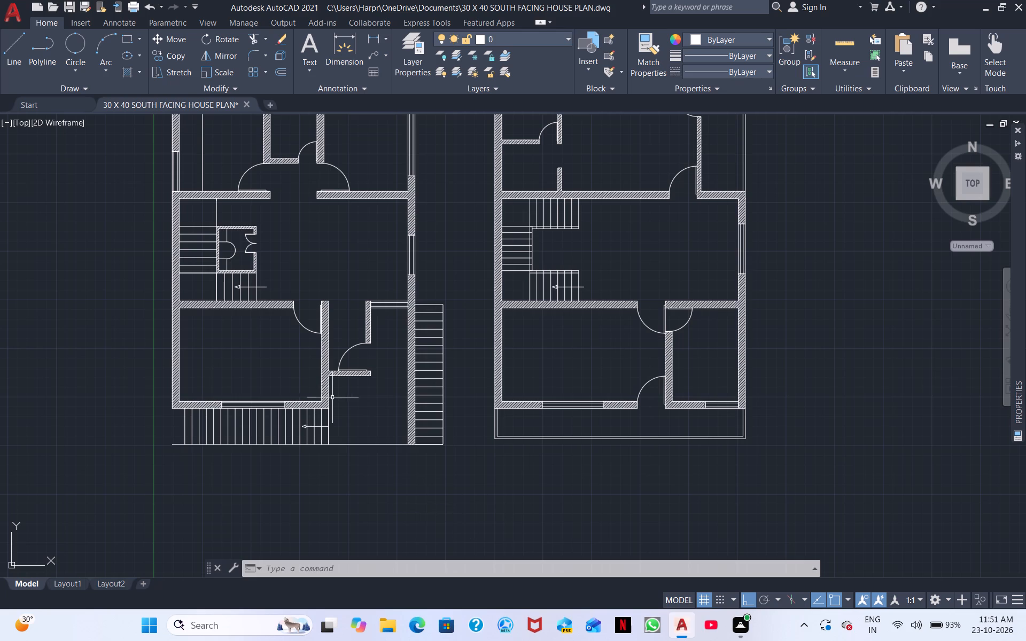
{"action": "scroll", "coordinate": [353, 418], "scroll_direction": "up", "scroll_amount": 2}
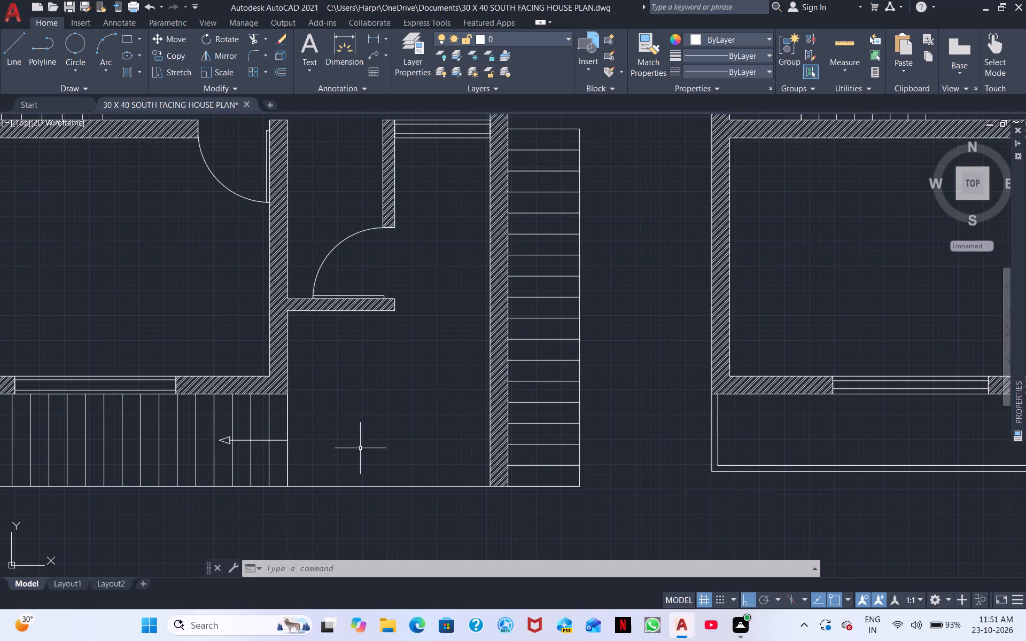
{"action": "middle_click_drag", "start_coordinate": [361, 449], "coordinate": [526, 412]}
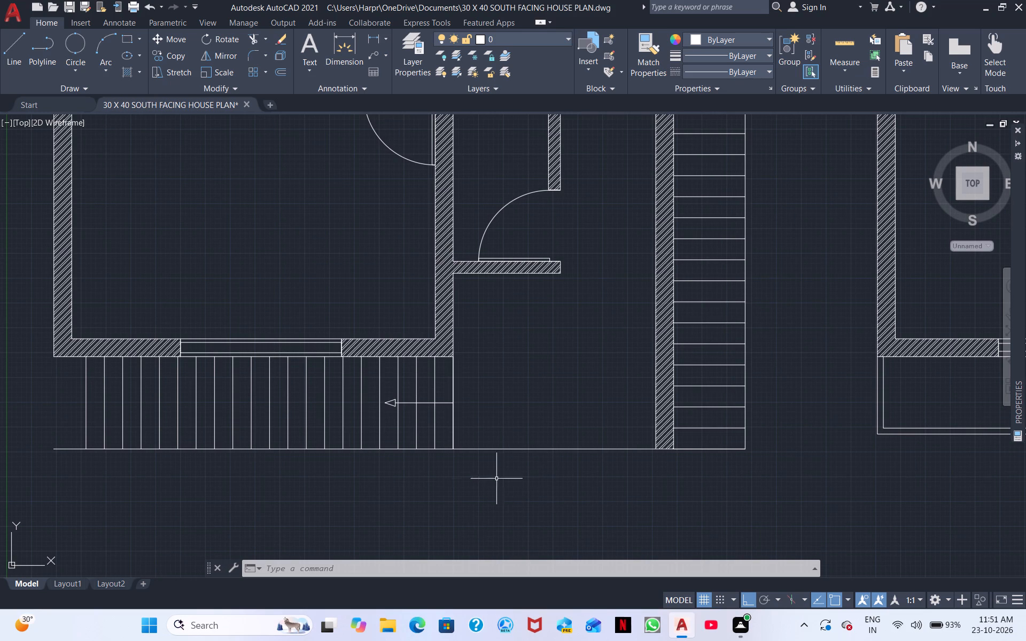
{"action": "middle_click_drag", "start_coordinate": [809, 476], "coordinate": [426, 457]}
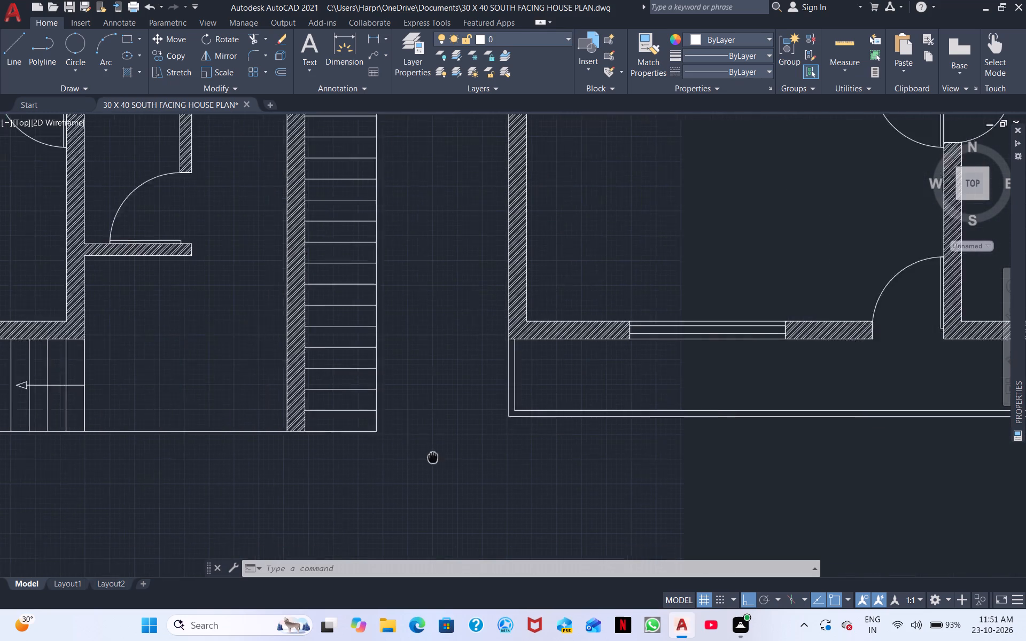
{"action": "middle_click_drag", "start_coordinate": [426, 457], "coordinate": [390, 455]}
{"action": "middle_click_drag", "start_coordinate": [685, 450], "coordinate": [336, 450]}
{"action": "scroll", "coordinate": [442, 422], "scroll_direction": "up", "scroll_amount": 1}
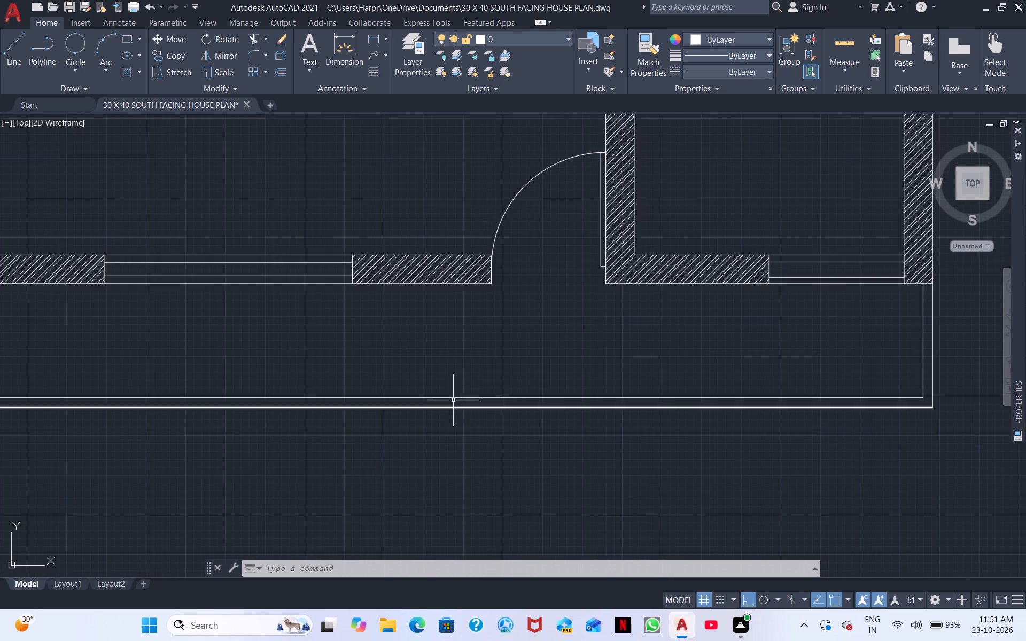
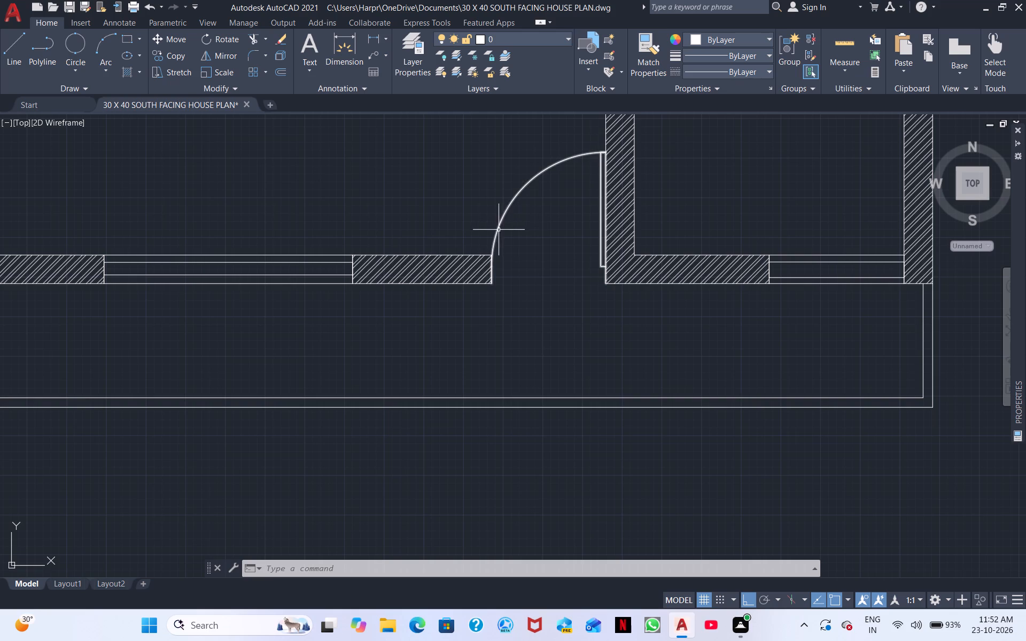
Examine the second plan's south balcony, front rooms and internal staircase alongside the first plan.
{"action": "middle_click_drag", "start_coordinate": [539, 384], "coordinate": [419, 337]}
{"action": "scroll", "coordinate": [419, 337], "scroll_direction": "down", "scroll_amount": 1}
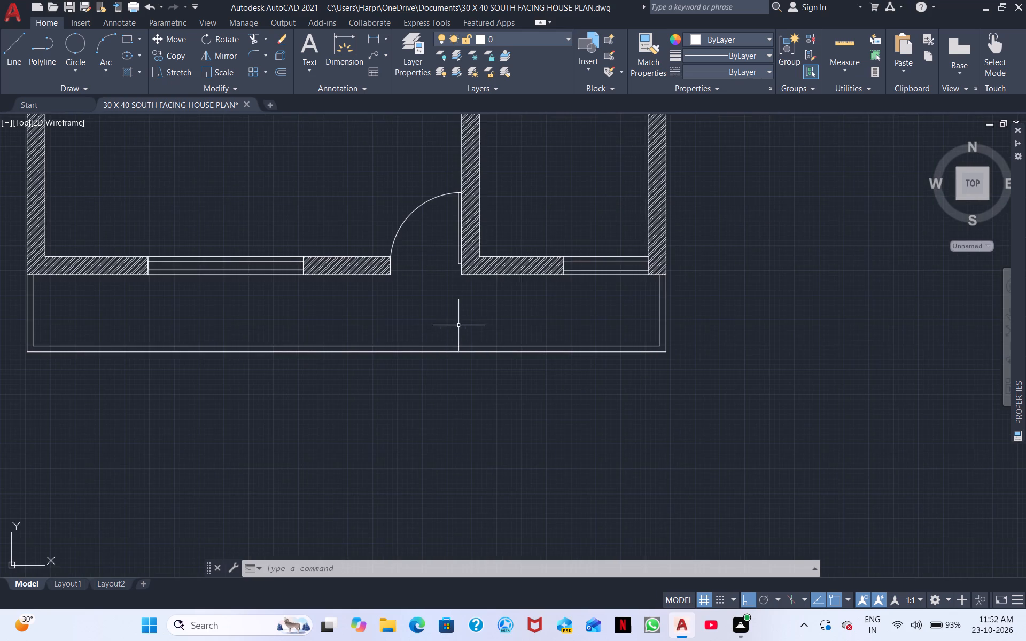
{"action": "middle_click_drag", "start_coordinate": [468, 322], "coordinate": [397, 325]}
{"action": "middle_click_drag", "start_coordinate": [464, 318], "coordinate": [558, 341]}
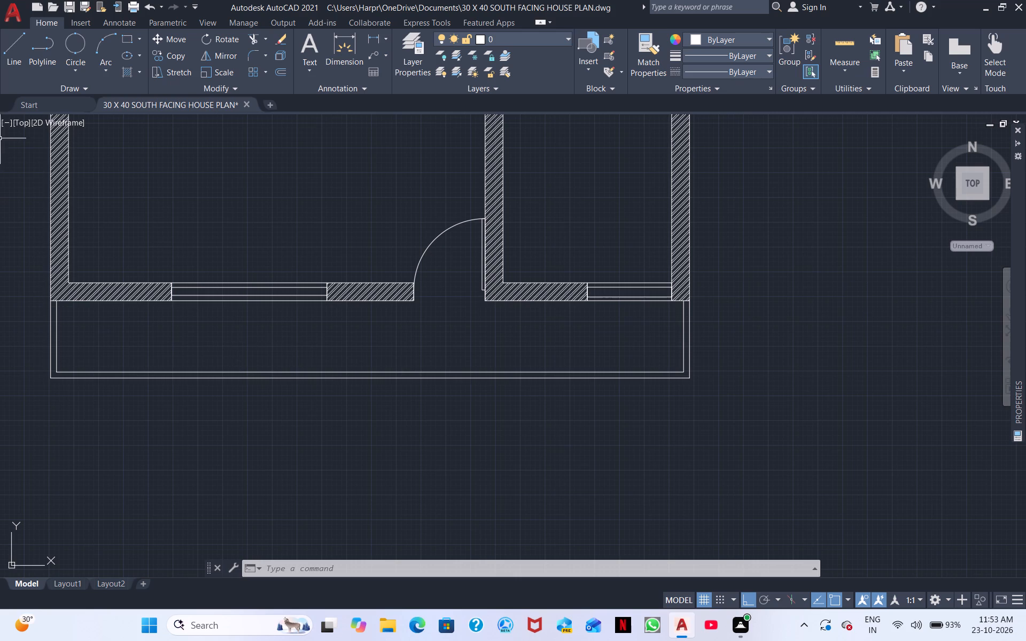
{"action": "scroll", "coordinate": [454, 297], "scroll_direction": "down", "scroll_amount": 1}
{"action": "middle_click_drag", "start_coordinate": [424, 320], "coordinate": [579, 303]}
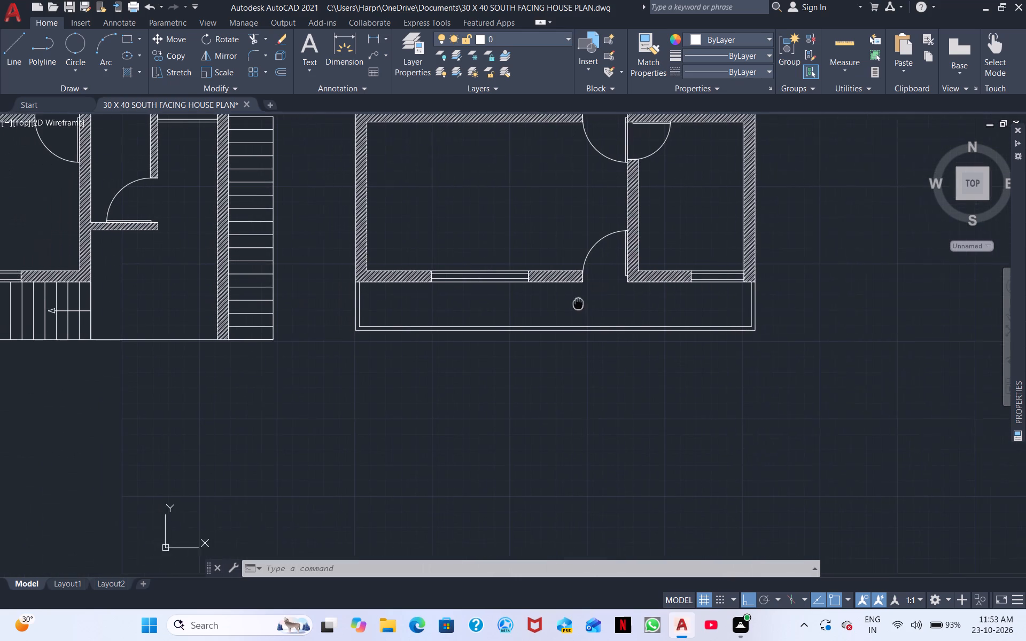
{"action": "middle_click_drag", "start_coordinate": [579, 303], "coordinate": [584, 304]}
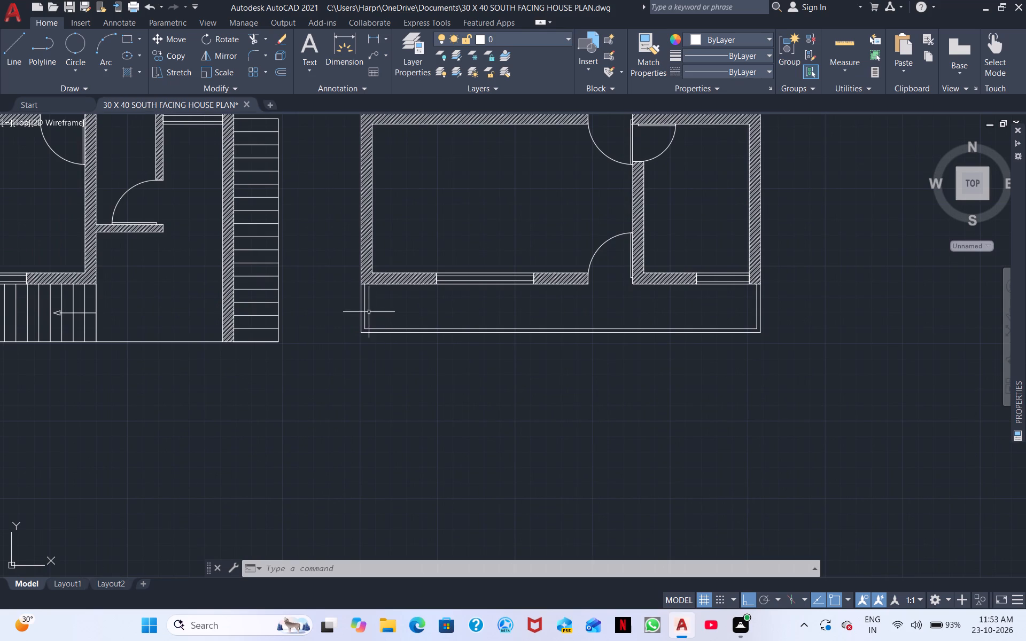
{"action": "middle_click_drag", "start_coordinate": [457, 257], "coordinate": [476, 438]}
{"action": "middle_click_drag", "start_coordinate": [477, 368], "coordinate": [486, 413]}
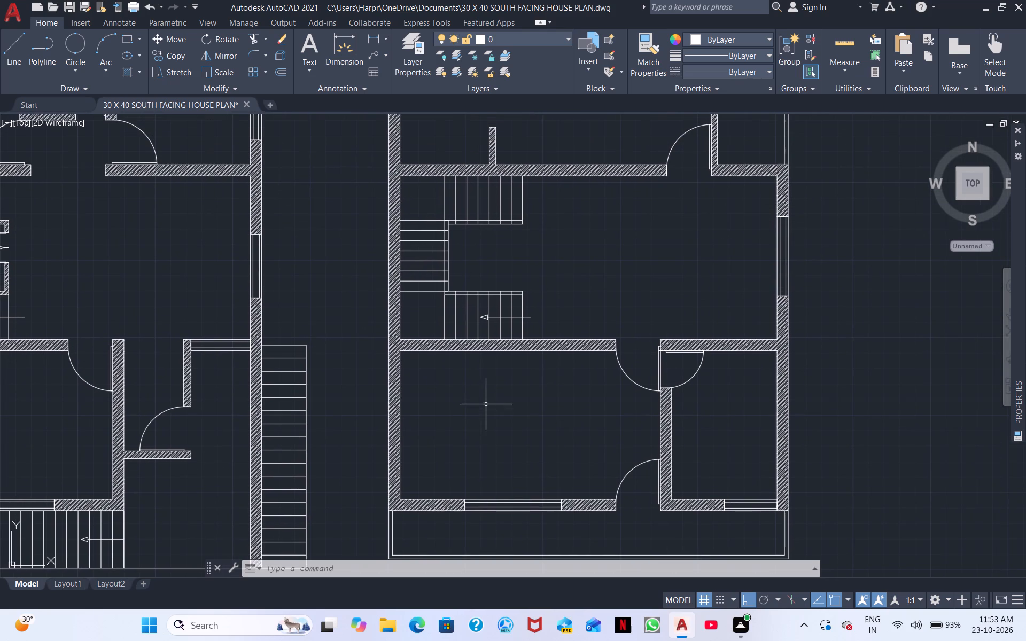
Copy the second plan's lower-flight direction arrow and shaft, based where the shaft crosses a tread line, to a tread line's midpoint in the upper flight.
{"action": "scroll", "coordinate": [484, 375], "scroll_direction": "up", "scroll_amount": 1}
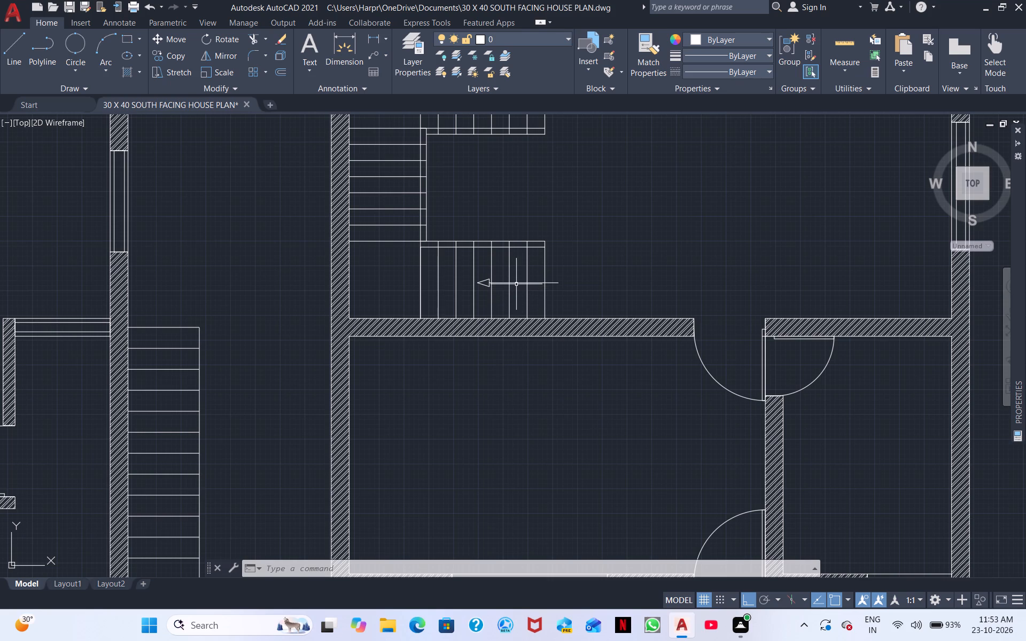
{"action": "left_click", "coordinate": [517, 284]}
{"action": "scroll", "coordinate": [462, 285], "scroll_direction": "up", "scroll_amount": 6}
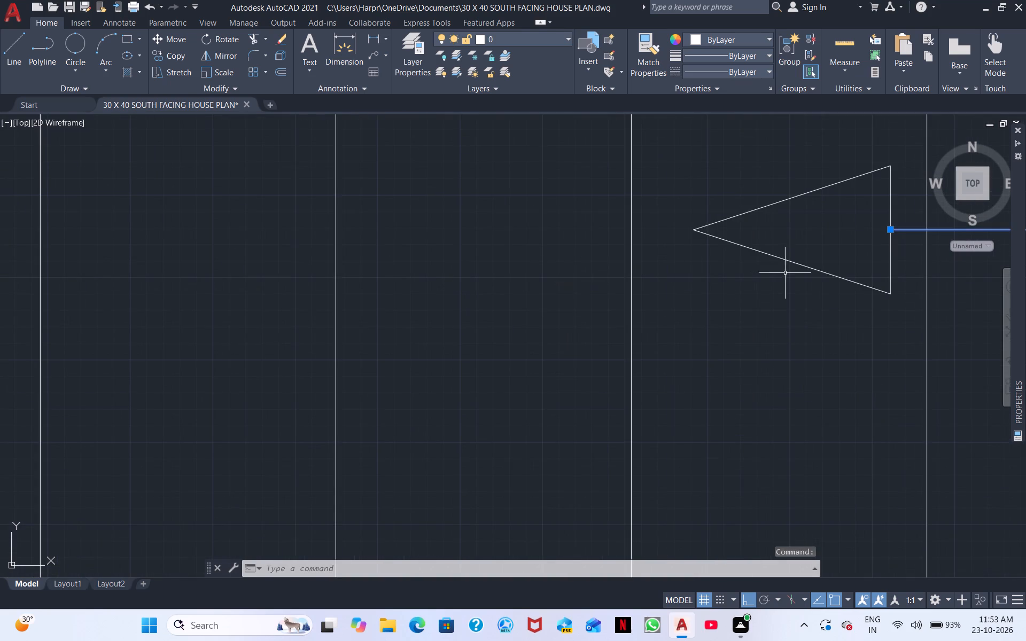
{"action": "middle_click_drag", "start_coordinate": [782, 276], "coordinate": [515, 392]}
{"action": "left_click", "coordinate": [618, 423]}
{"action": "left_click", "coordinate": [471, 271]}
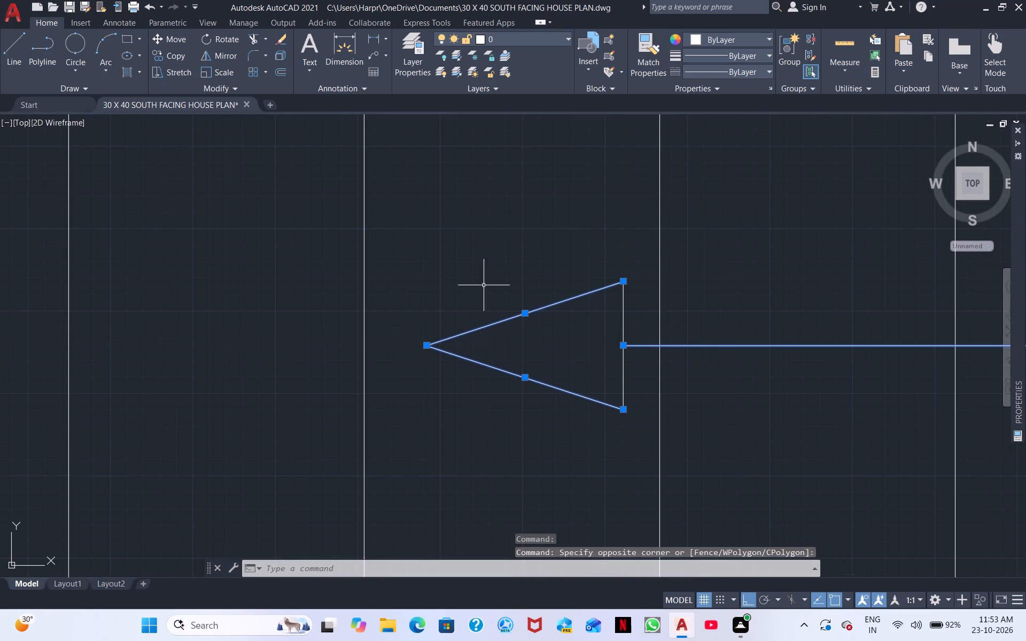
{"action": "left_click_drag", "start_coordinate": [632, 376], "coordinate": [620, 361]}
{"action": "left_click", "coordinate": [577, 301]}
{"action": "right_click", "coordinate": [585, 319]}
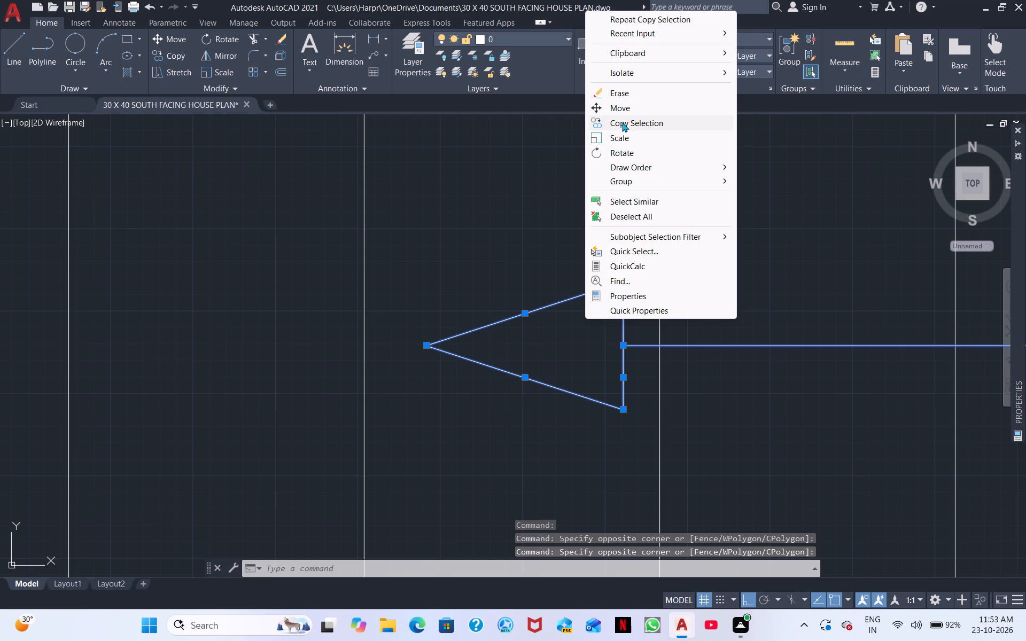
{"action": "left_click", "coordinate": [640, 122]}
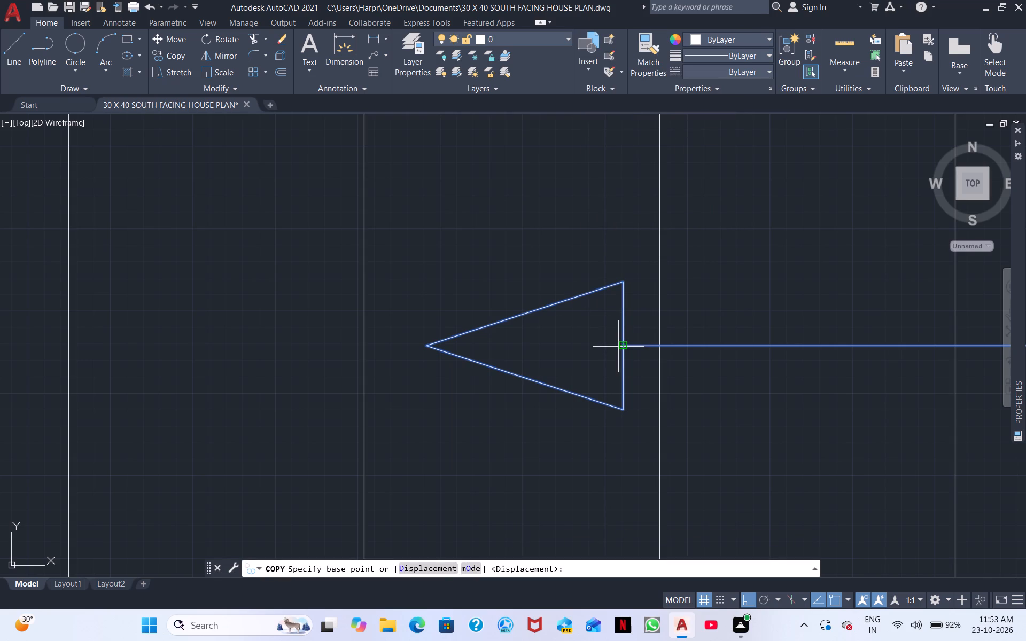
{"action": "left_click", "coordinate": [659, 344]}
{"action": "scroll", "coordinate": [636, 221], "scroll_direction": "down", "scroll_amount": 2}
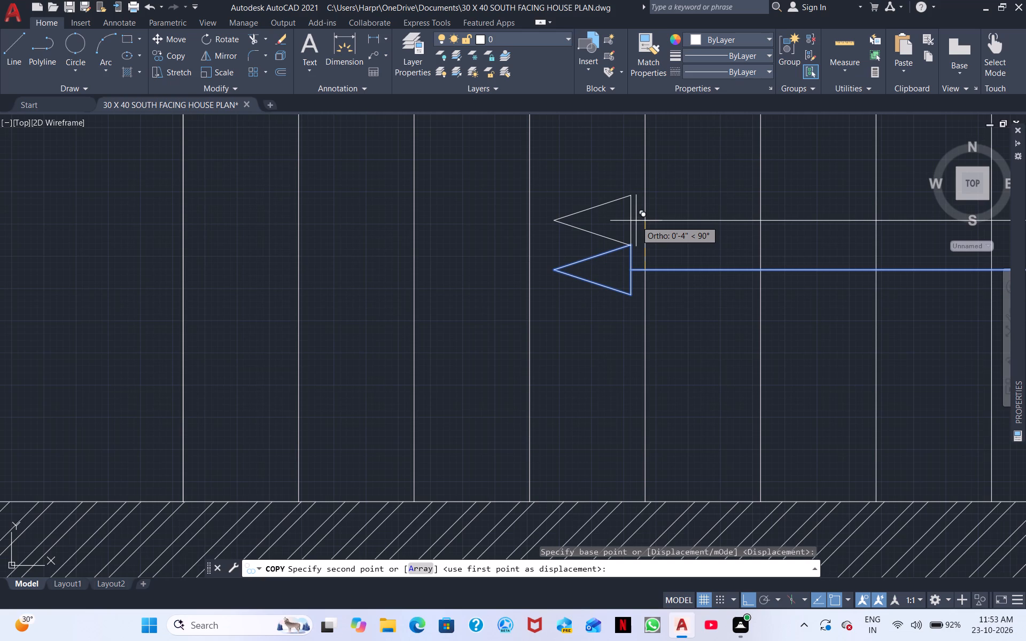
{"action": "middle_click_drag", "start_coordinate": [637, 198], "coordinate": [638, 260]}
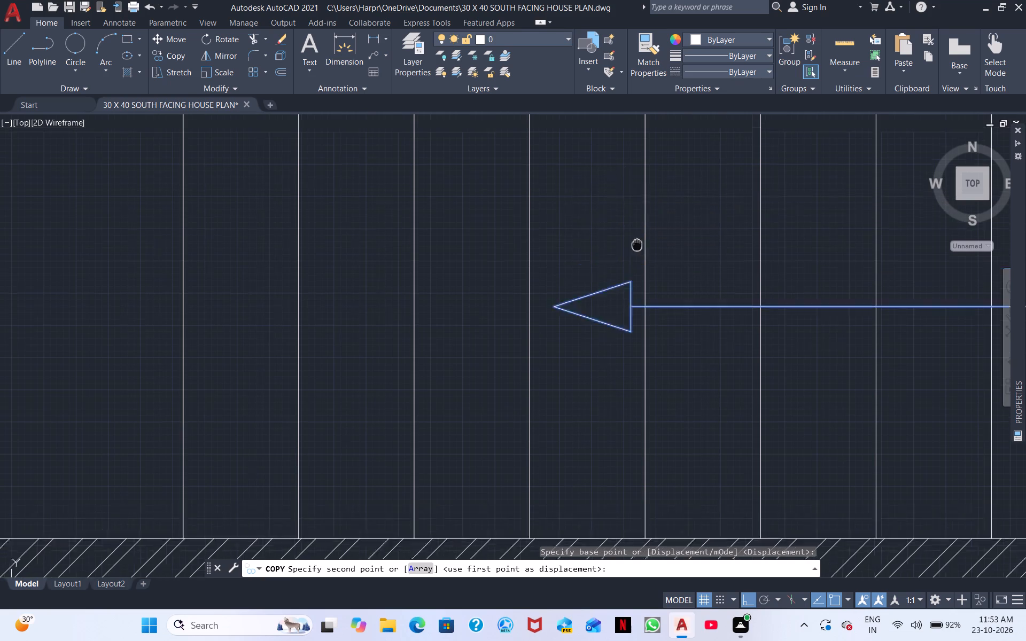
{"action": "middle_click_drag", "start_coordinate": [638, 260], "coordinate": [651, 416]}
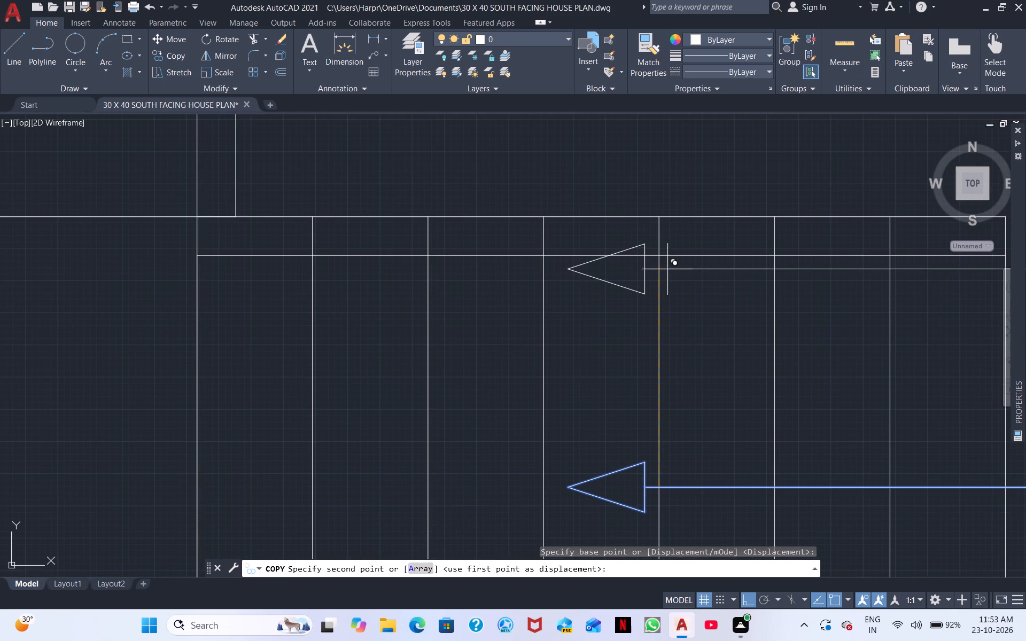
{"action": "middle_click_drag", "start_coordinate": [678, 186], "coordinate": [693, 502]}
{"action": "middle_click_drag", "start_coordinate": [638, 269], "coordinate": [666, 498]}
{"action": "scroll", "coordinate": [639, 277], "scroll_direction": "down", "scroll_amount": 1}
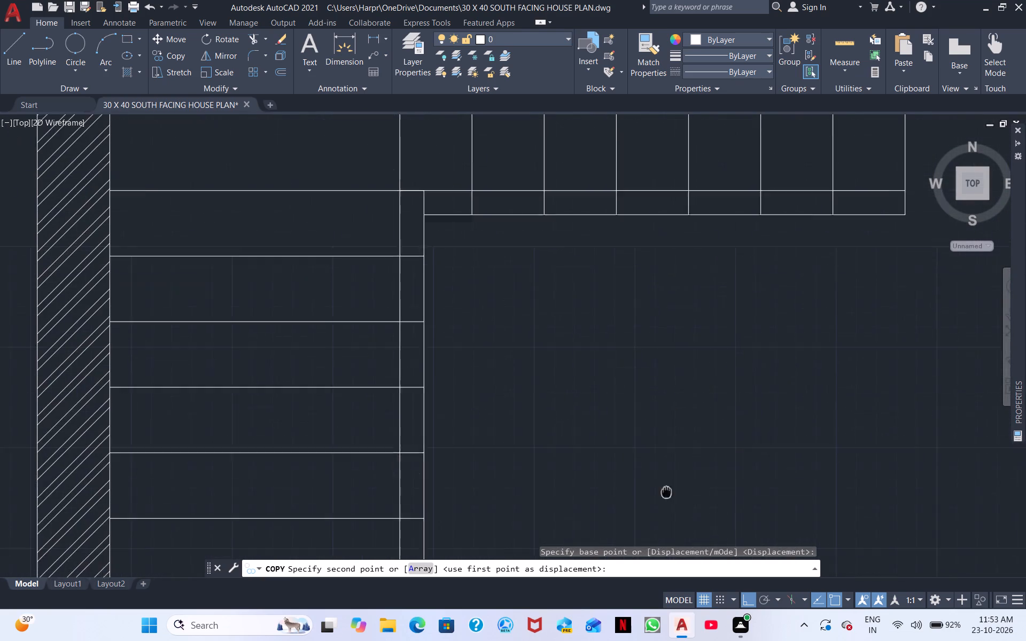
{"action": "middle_click_drag", "start_coordinate": [666, 498], "coordinate": [666, 565]}
{"action": "middle_click_drag", "start_coordinate": [617, 146], "coordinate": [633, 277]}
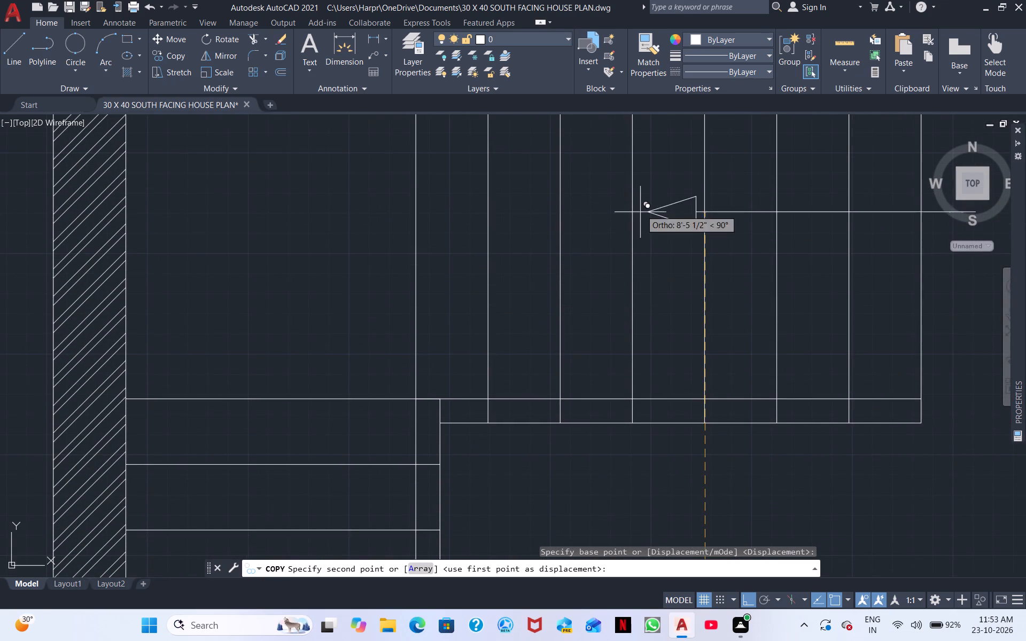
{"action": "scroll", "coordinate": [639, 229], "scroll_direction": "down", "scroll_amount": 1}
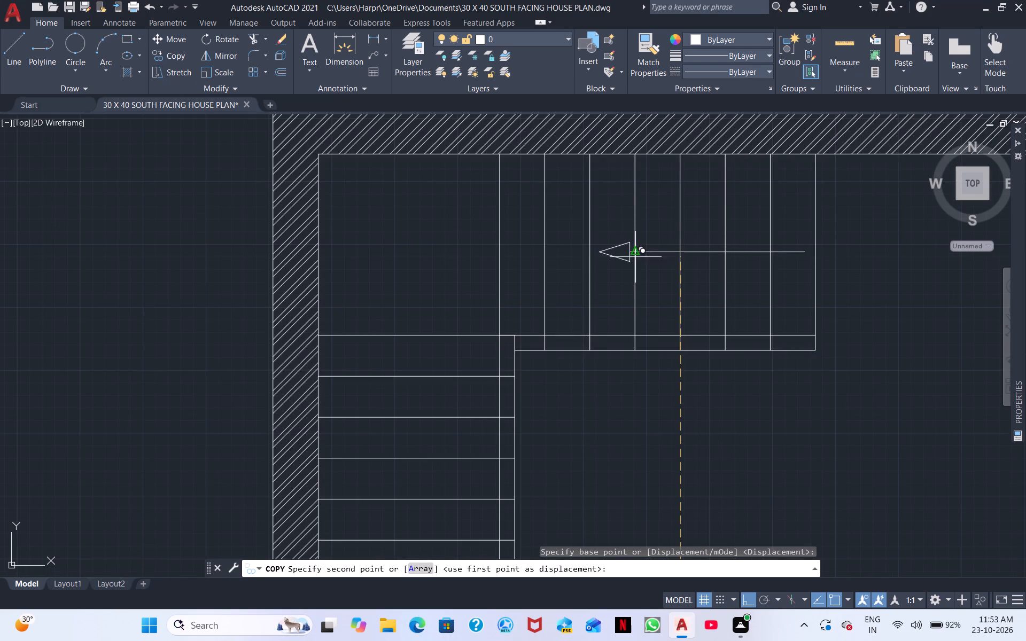
{"action": "left_click", "coordinate": [635, 250]}
{"action": "right_click", "coordinate": [868, 308]}
{"action": "left_click", "coordinate": [895, 316]}
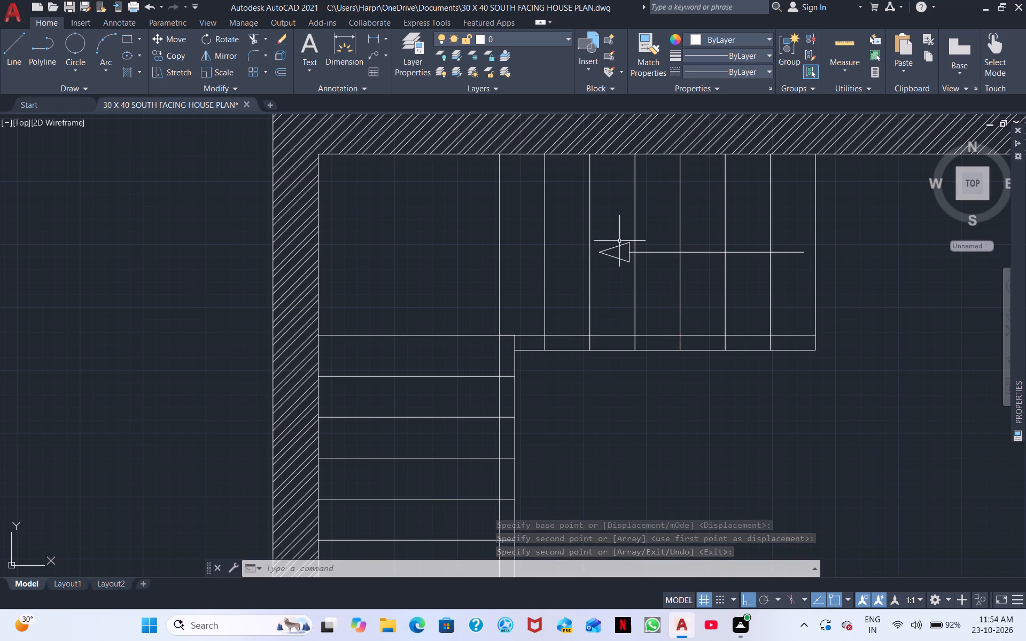
Select the copied direction arrow's three arrowhead lines and its shaft on the second plan's upper stair flight.
{"action": "left_click", "coordinate": [626, 263]}
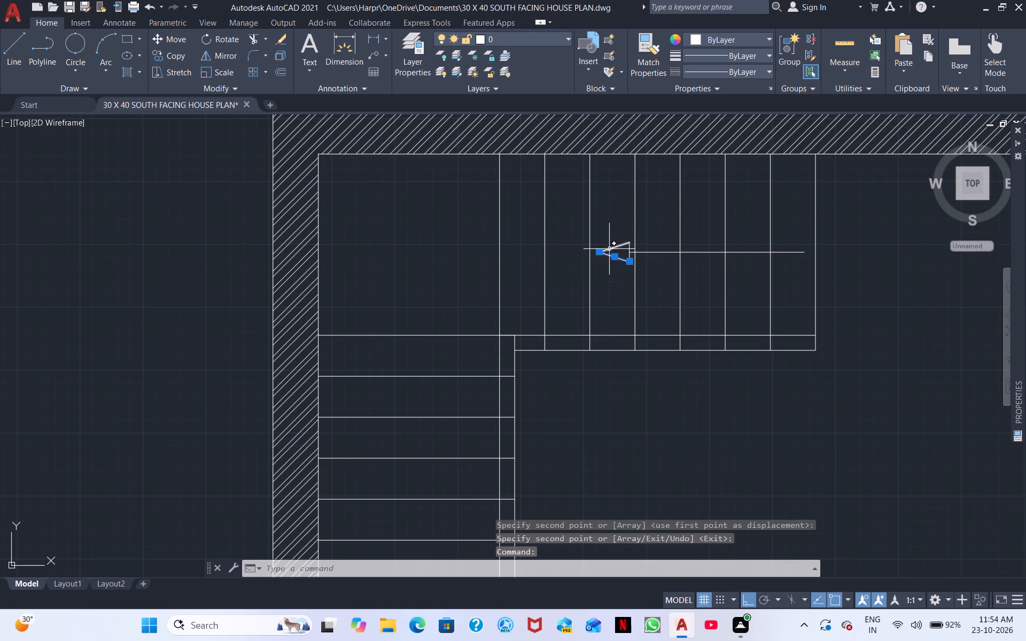
{"action": "scroll", "coordinate": [631, 258], "scroll_direction": "up", "scroll_amount": 3}
{"action": "left_click_drag", "start_coordinate": [623, 259], "coordinate": [619, 246]}
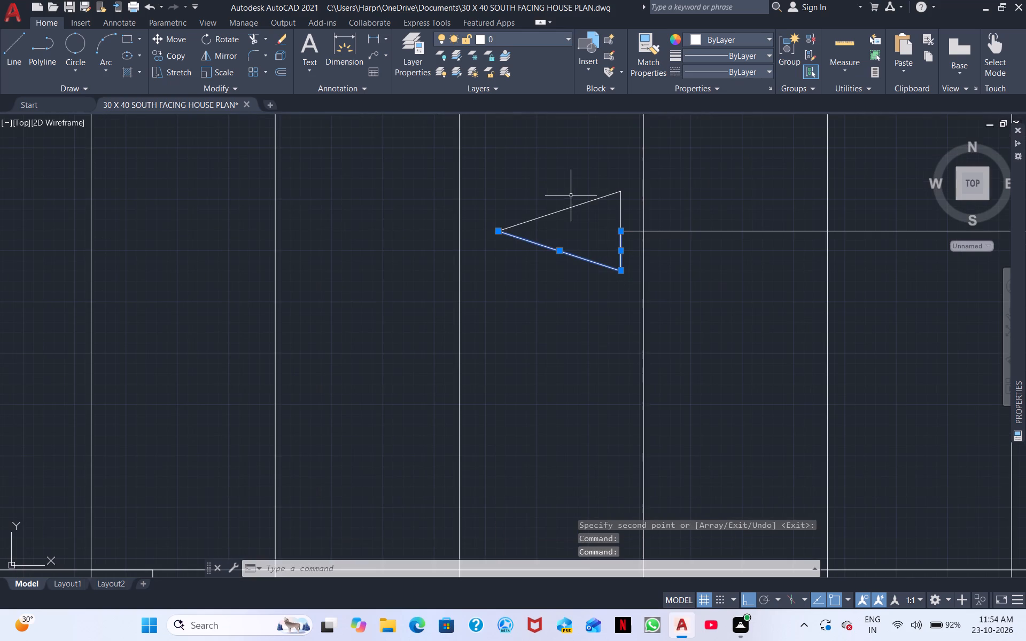
{"action": "left_click_drag", "start_coordinate": [640, 248], "coordinate": [631, 235]}
{"action": "left_click", "coordinate": [554, 179]}
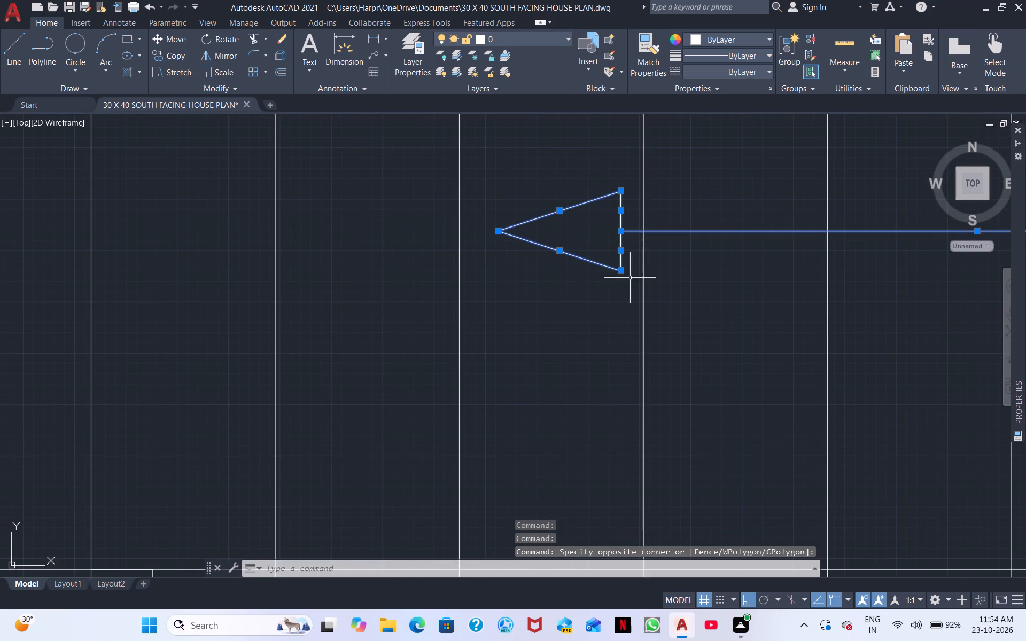
{"action": "scroll", "coordinate": [654, 271], "scroll_direction": "down", "scroll_amount": 1}
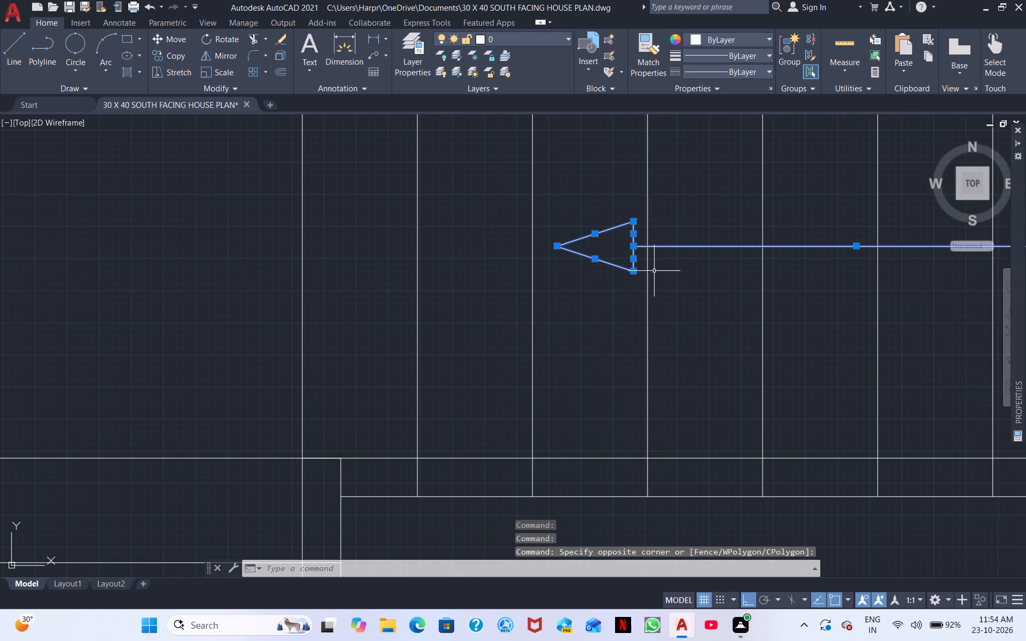
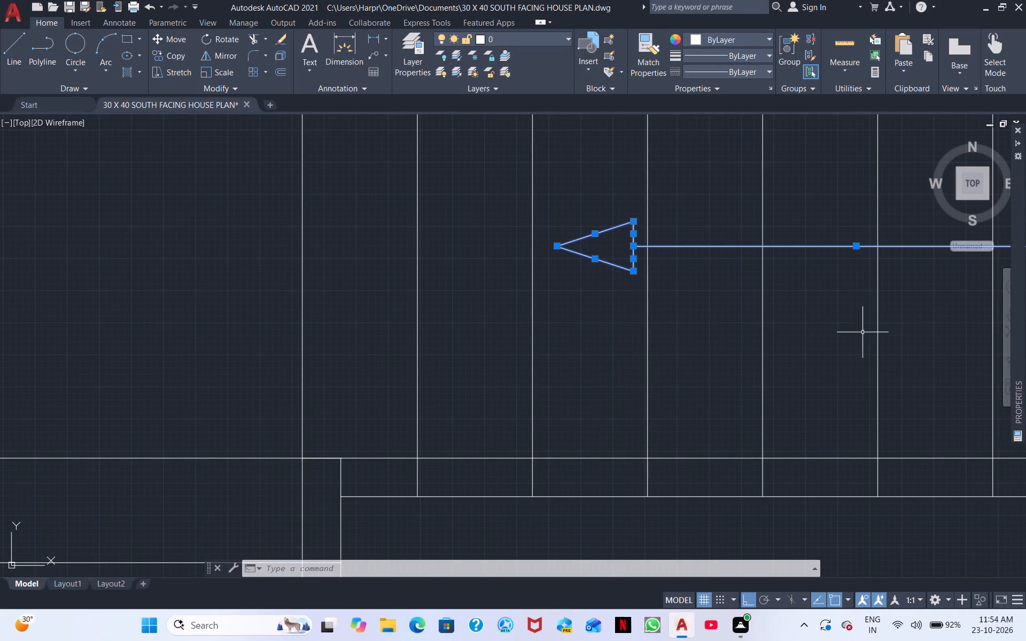
Move the selected direction arrow and shaft slightly east along the second plan's upper stair flight, with the tip near a tread line.
{"action": "scroll", "coordinate": [828, 342], "scroll_direction": "down", "scroll_amount": 2}
{"action": "right_click", "coordinate": [863, 346]}
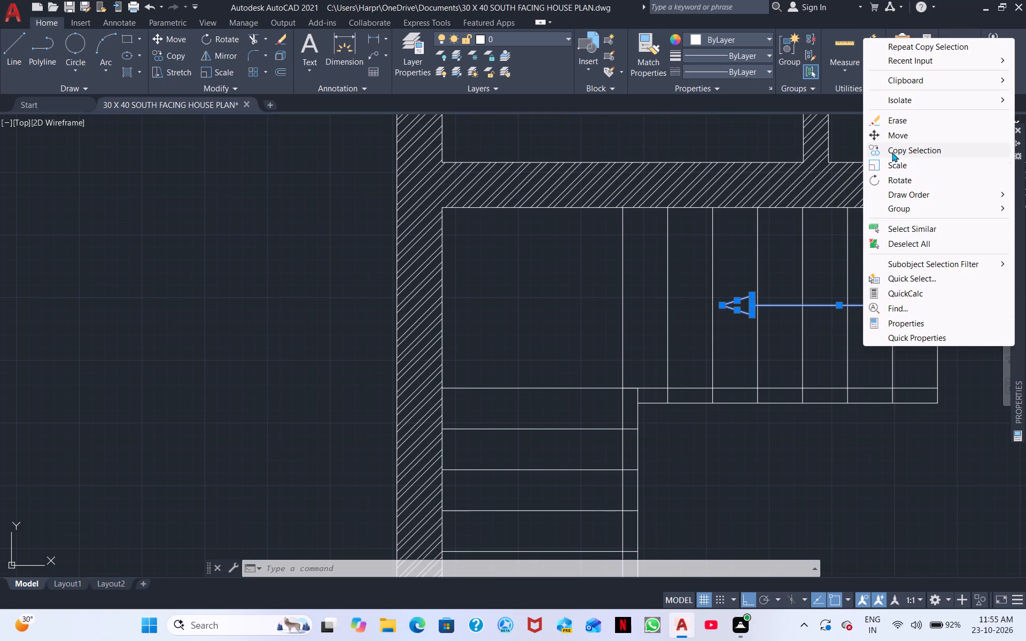
{"action": "left_click", "coordinate": [897, 136]}
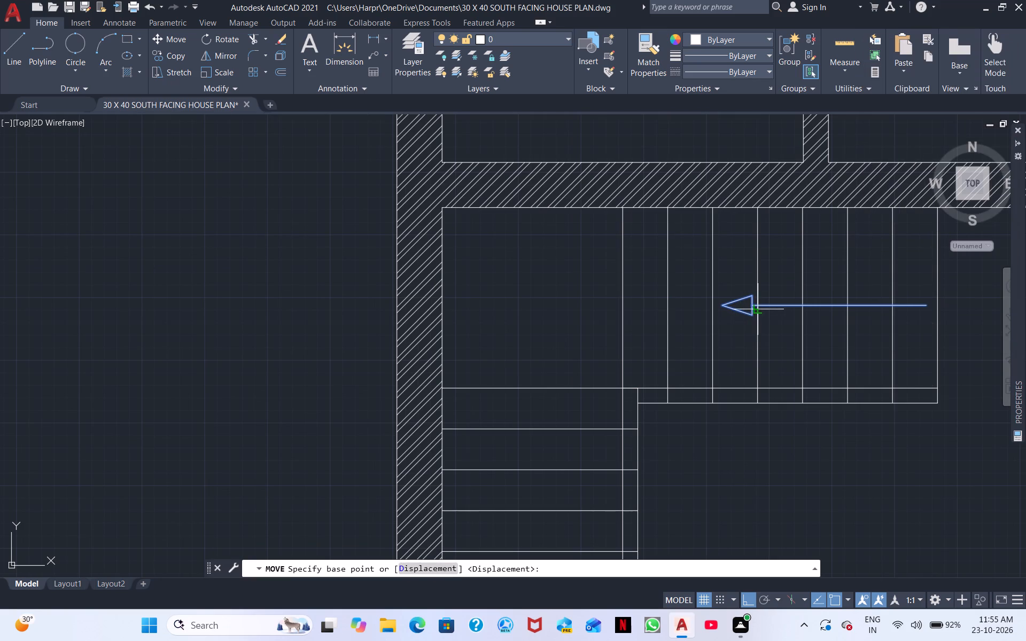
{"action": "scroll", "coordinate": [753, 305], "scroll_direction": "up", "scroll_amount": 4}
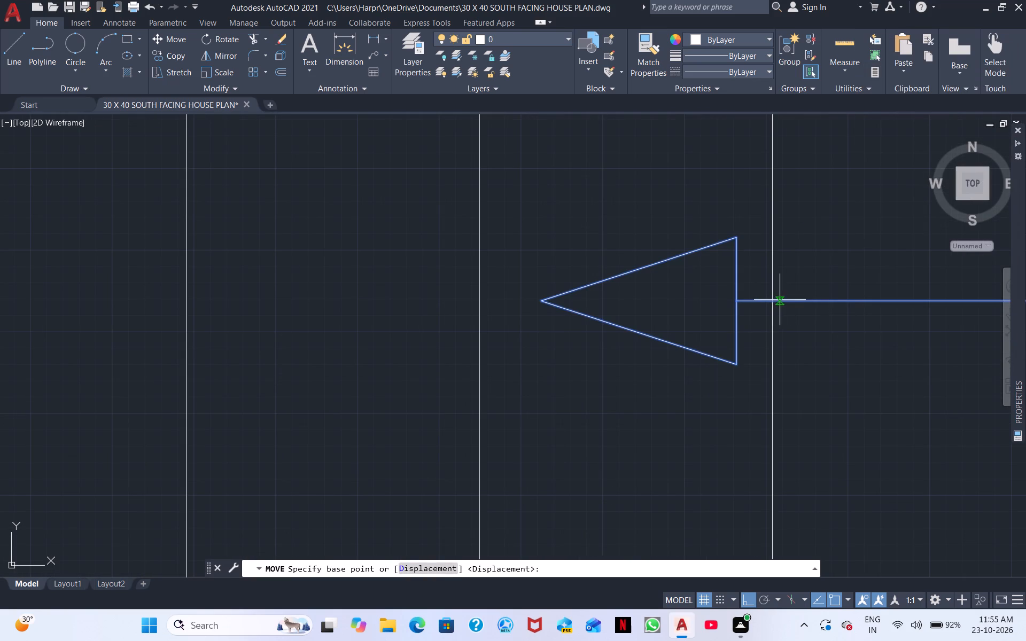
{"action": "left_click", "coordinate": [775, 301]}
{"action": "scroll", "coordinate": [928, 304], "scroll_direction": "down", "scroll_amount": 3}
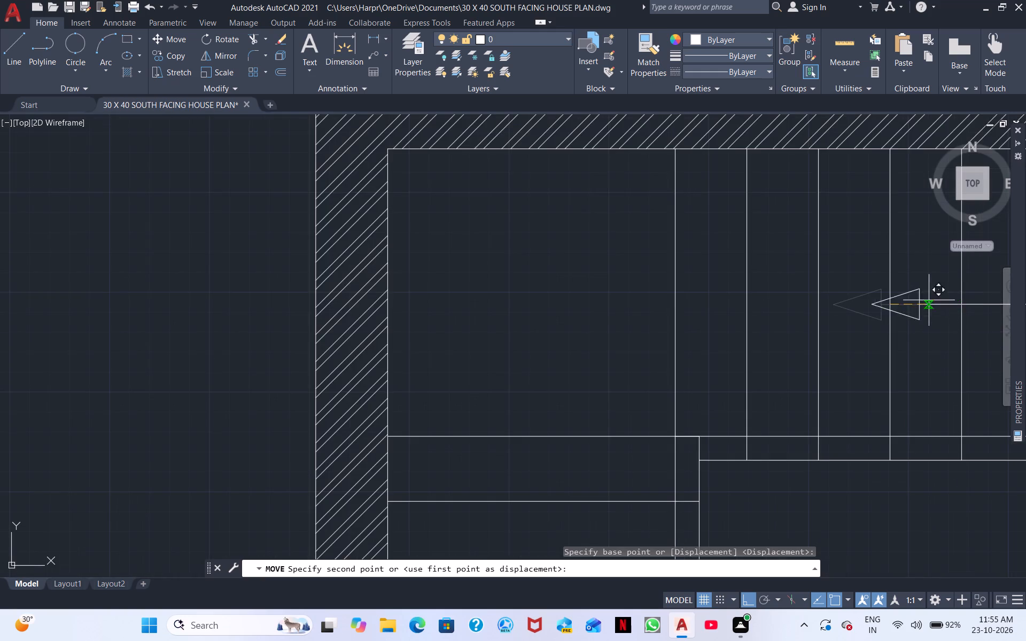
{"action": "middle_click_drag", "start_coordinate": [957, 301], "coordinate": [605, 308]}
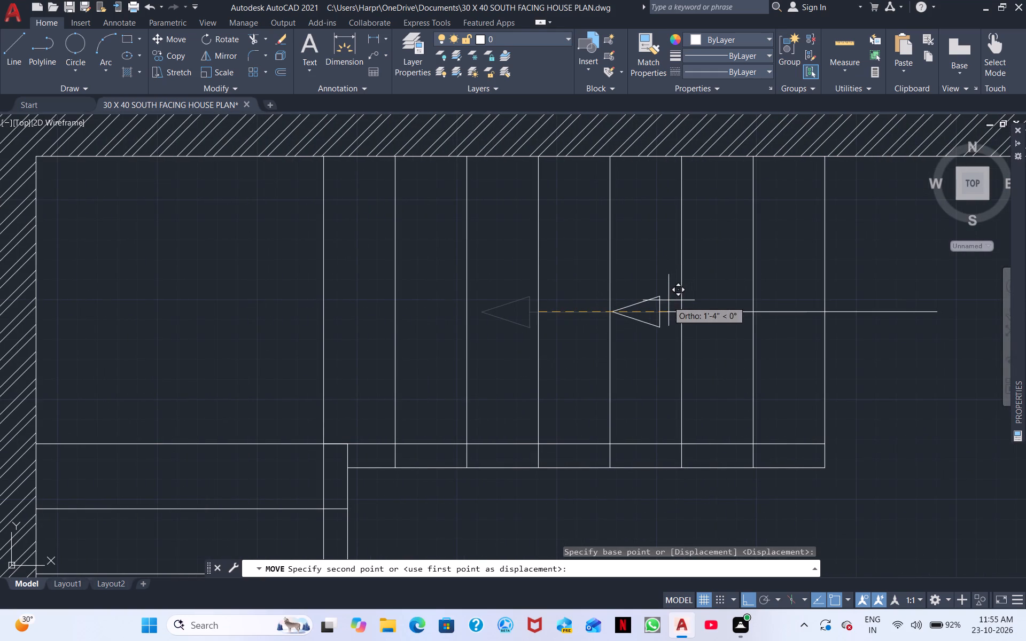
{"action": "left_click", "coordinate": [597, 308]}
{"action": "key", "text": "Escape"}
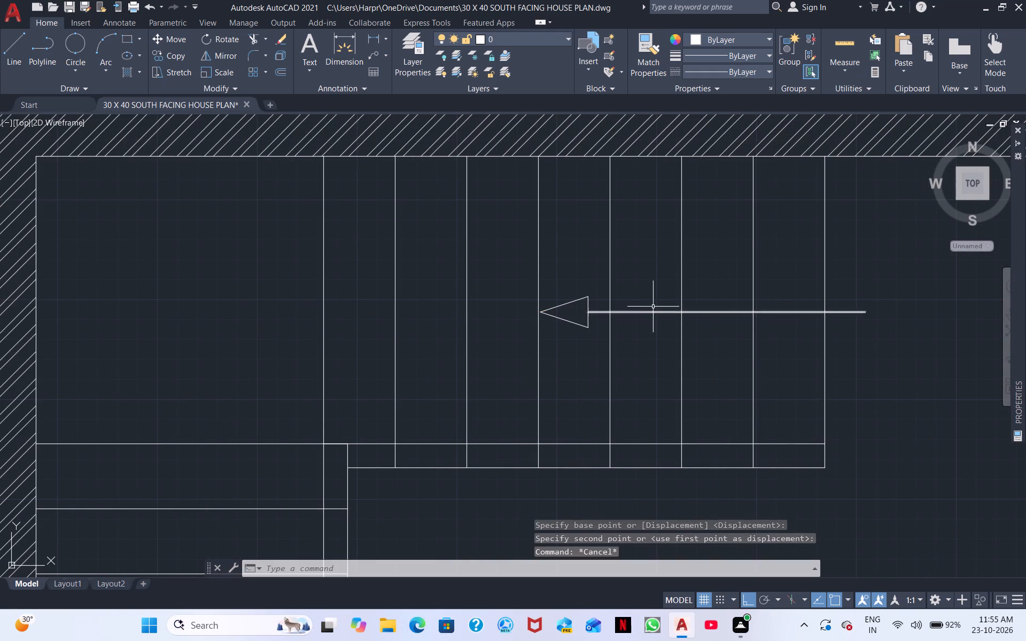
Draw a long rectangle against the inner face of the second plan's north wall, between the bedroom's two window openings.
{"action": "scroll", "coordinate": [656, 308], "scroll_direction": "down", "scroll_amount": 2}
{"action": "middle_click_drag", "start_coordinate": [724, 350], "coordinate": [844, 266]}
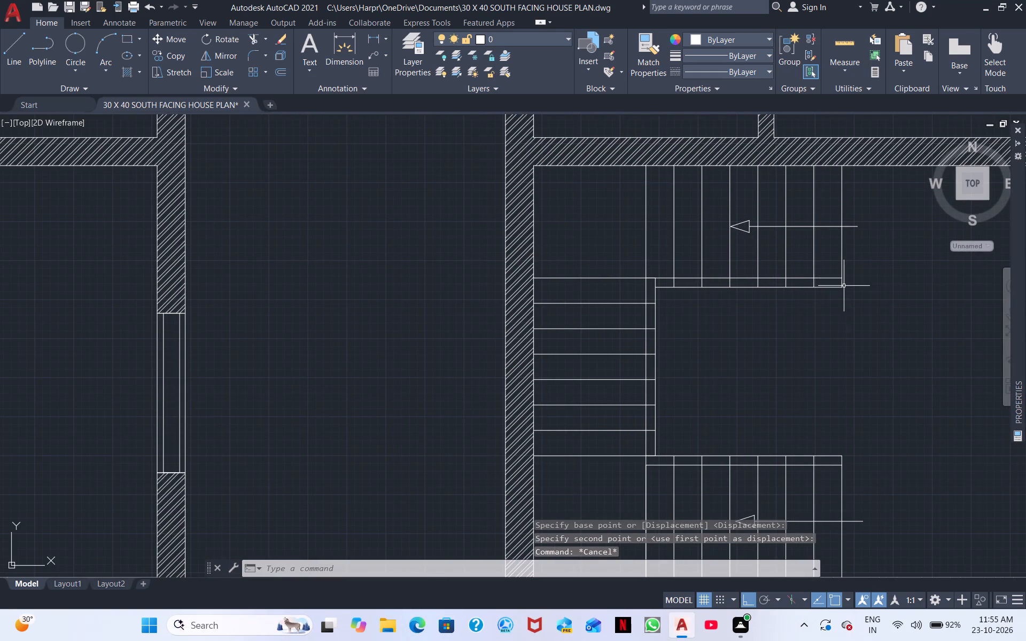
{"action": "middle_click_drag", "start_coordinate": [852, 289], "coordinate": [751, 383]}
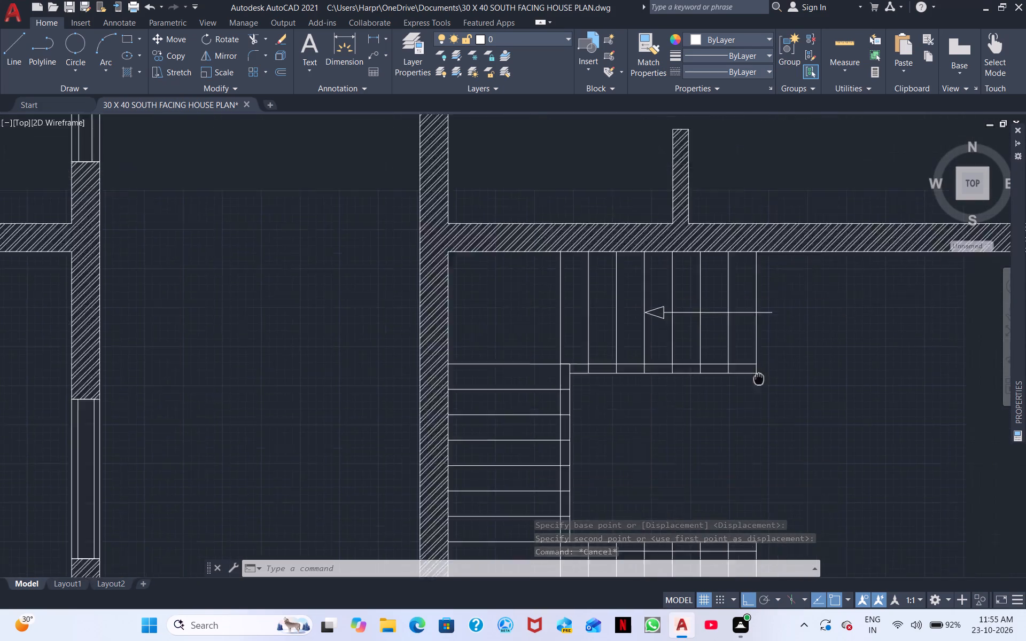
{"action": "middle_click_drag", "start_coordinate": [751, 383], "coordinate": [615, 498]}
{"action": "scroll", "coordinate": [663, 411], "scroll_direction": "down", "scroll_amount": 1}
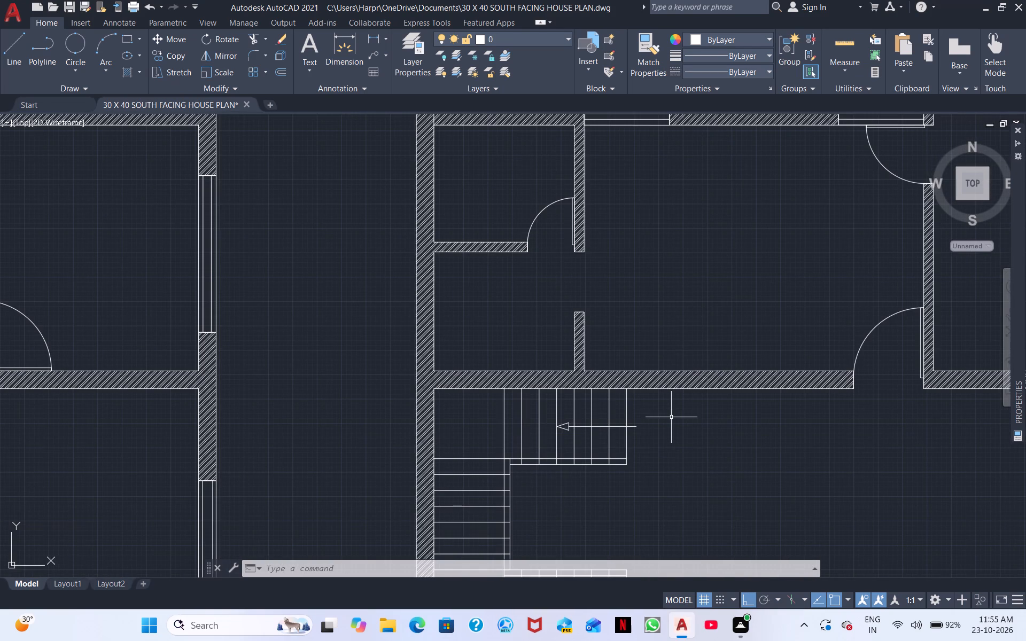
{"action": "middle_click_drag", "start_coordinate": [727, 355], "coordinate": [666, 437]}
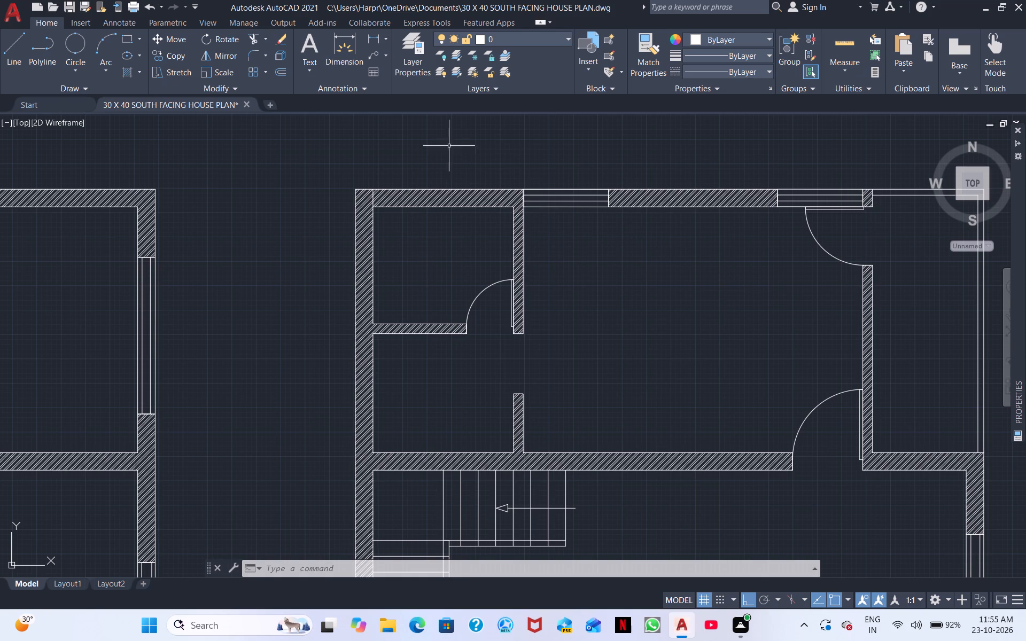
{"action": "left_click", "coordinate": [129, 43]}
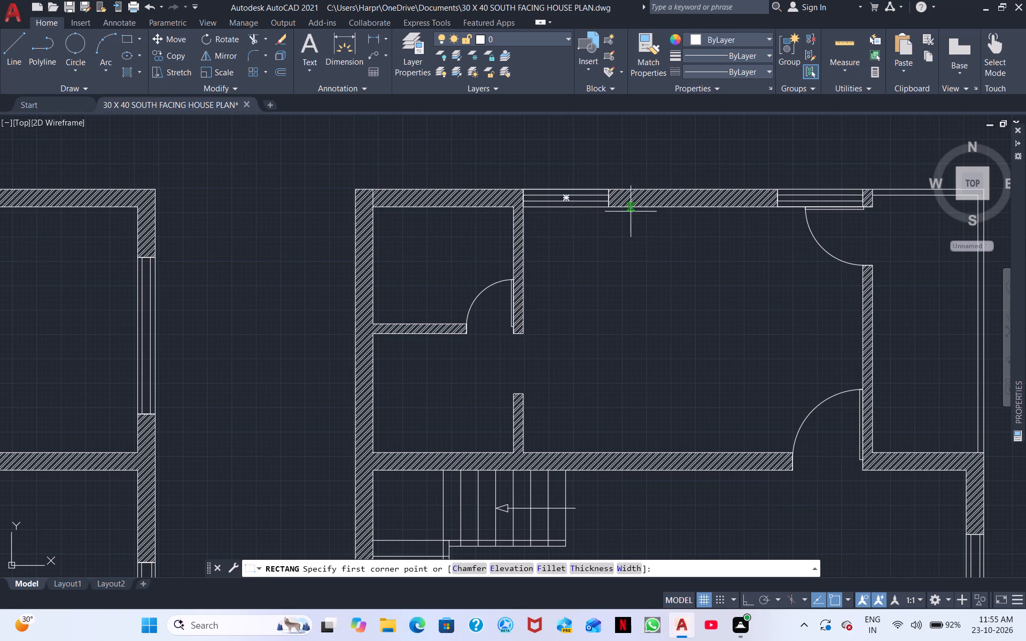
{"action": "scroll", "coordinate": [627, 209], "scroll_direction": "up", "scroll_amount": 3}
{"action": "left_click", "coordinate": [577, 195]}
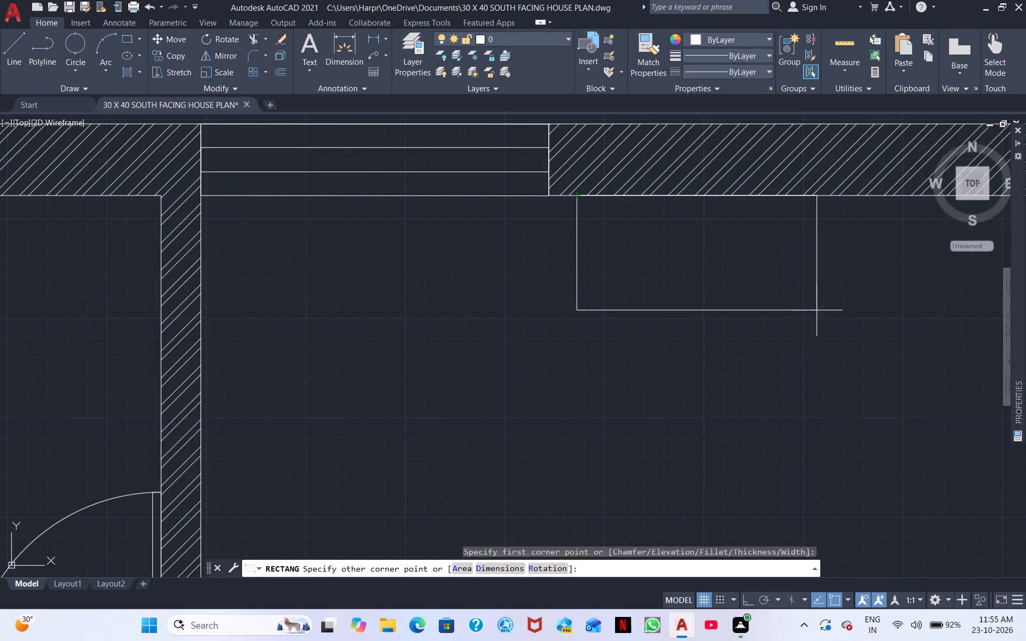
{"action": "middle_click_drag", "start_coordinate": [817, 310], "coordinate": [426, 306]}
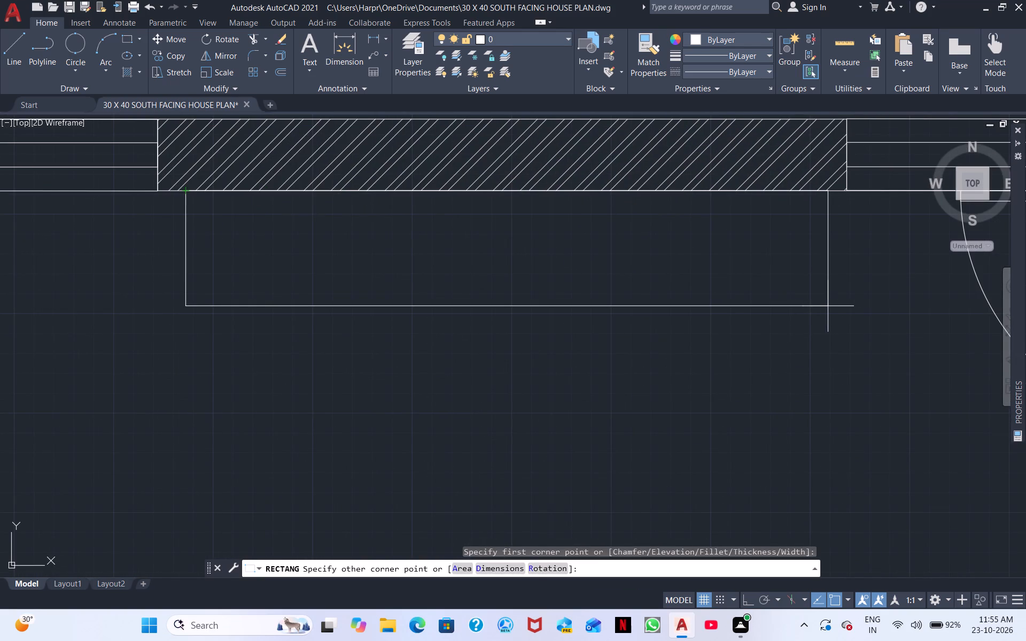
{"action": "left_click", "coordinate": [835, 309]}
Draw a shorter, thin rectangle inside the long one, flush with the north wall and roughly centred along it.
{"action": "right_click", "coordinate": [385, 219]}
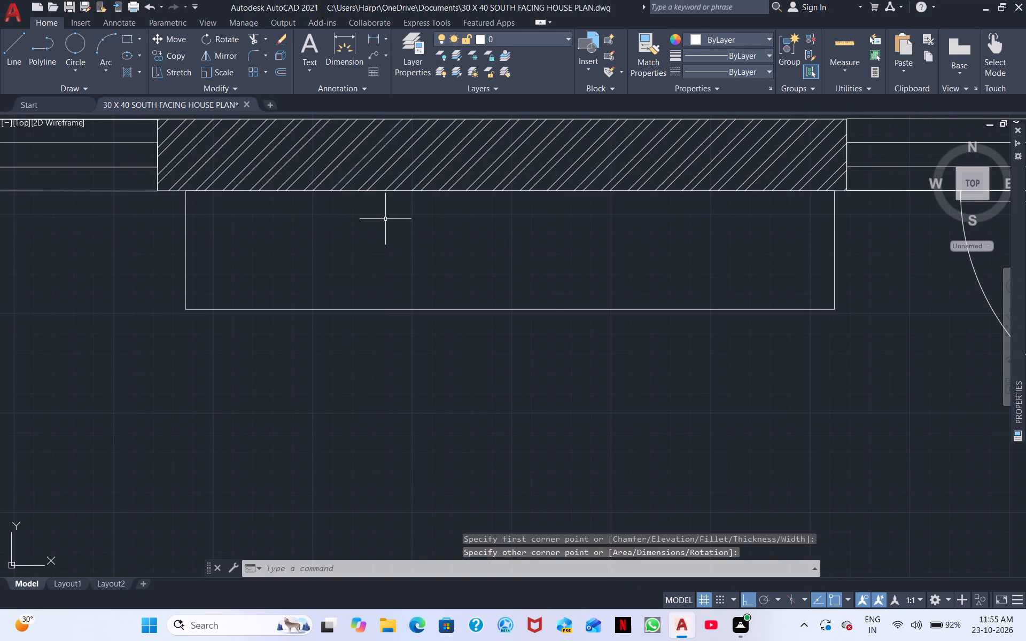
{"action": "left_click", "coordinate": [444, 227]}
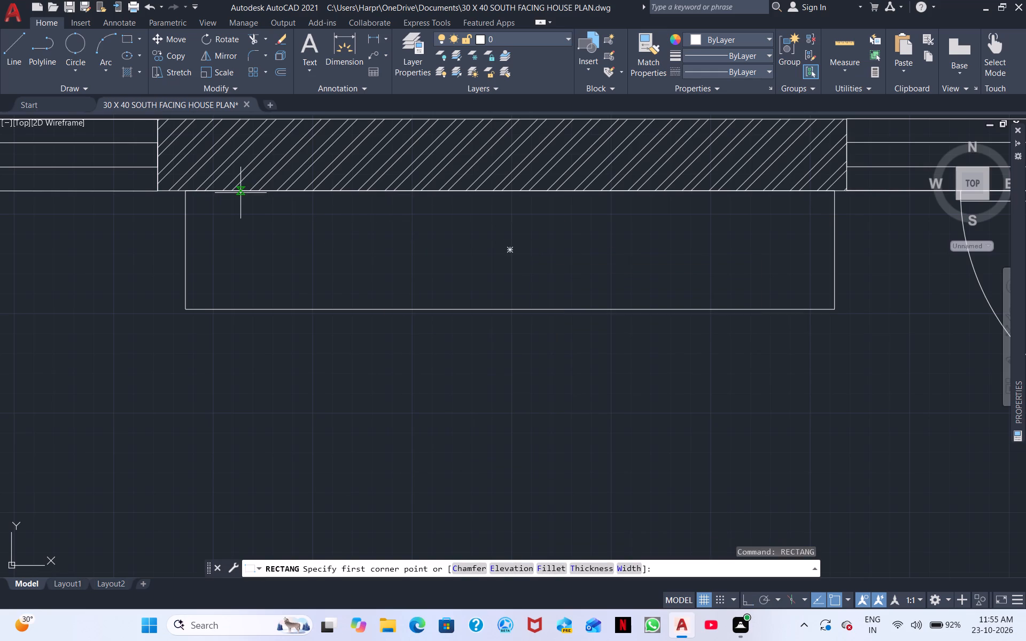
{"action": "left_click", "coordinate": [350, 193]}
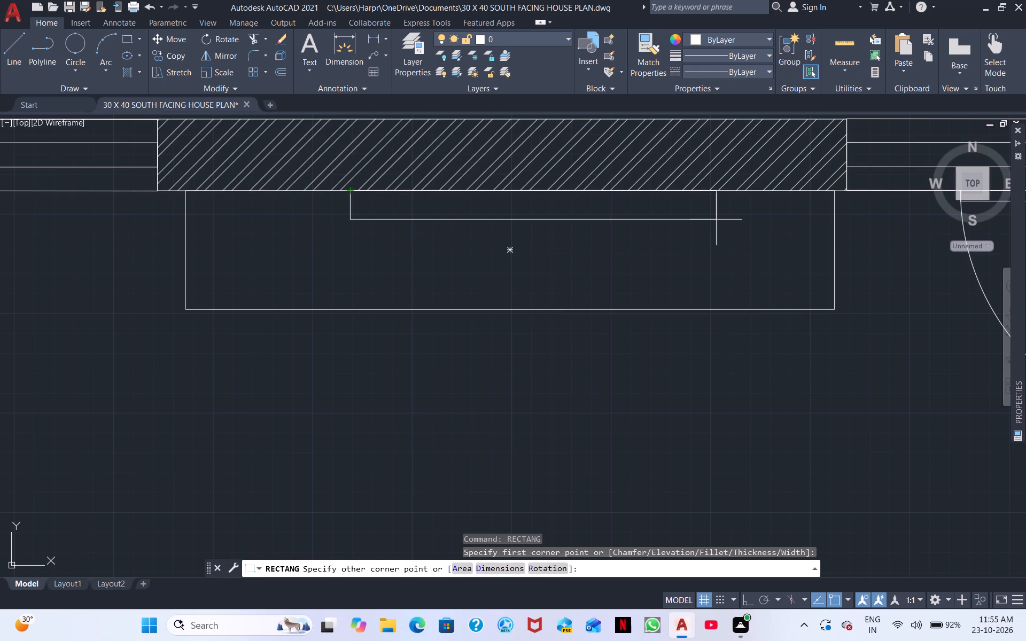
{"action": "left_click", "coordinate": [688, 215]}
Copy both rectangles from the long one's northwest corner straight south to the inner face of the stair hall's north wall.
{"action": "left_click", "coordinate": [727, 363]}
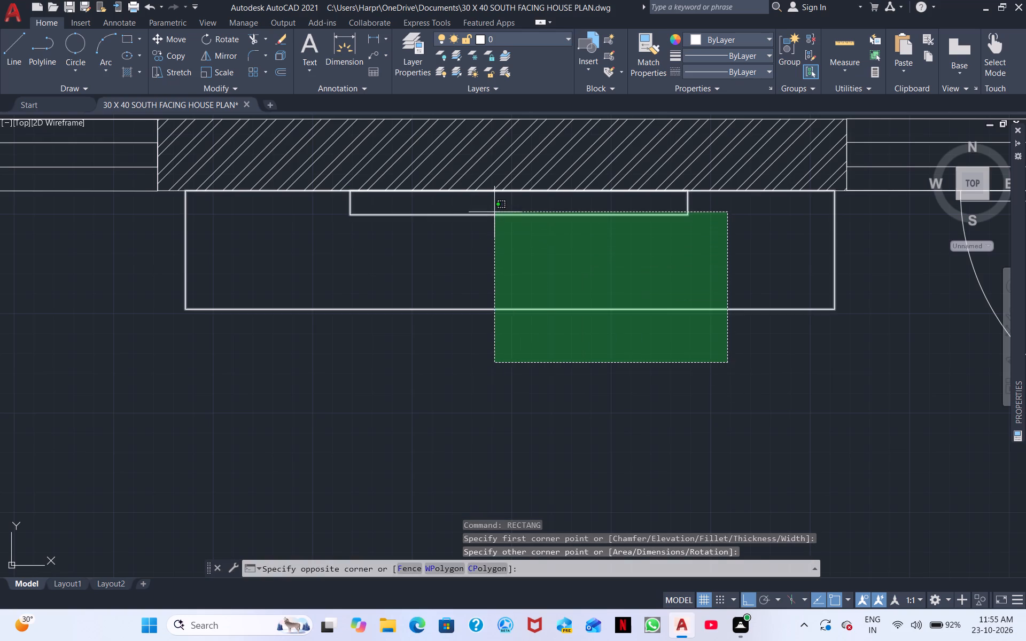
{"action": "left_click", "coordinate": [494, 211]}
{"action": "right_click", "coordinate": [493, 214]}
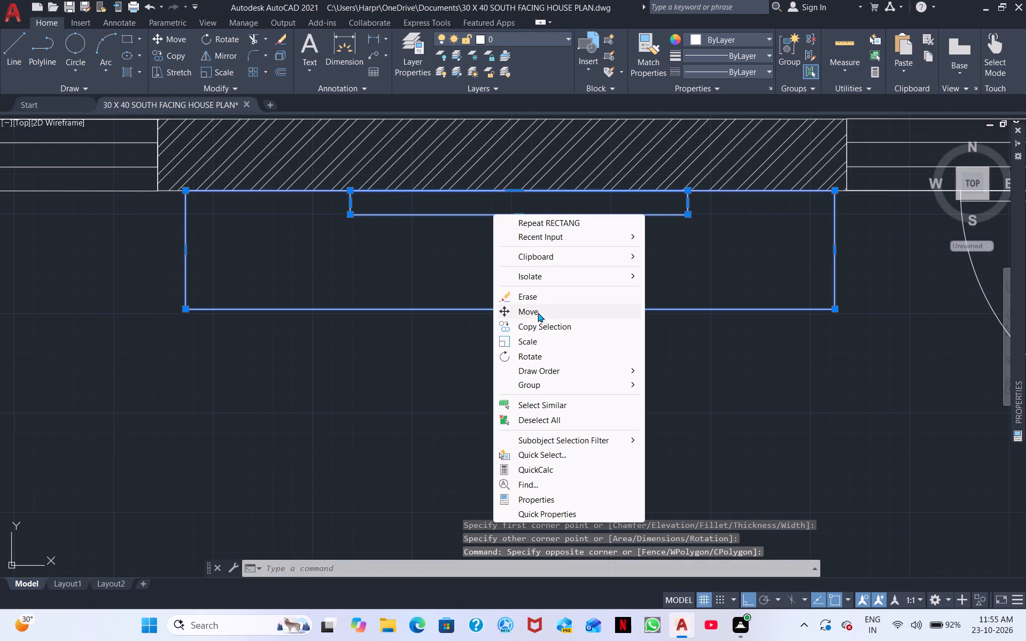
{"action": "left_click", "coordinate": [533, 324]}
{"action": "left_click", "coordinate": [183, 193]}
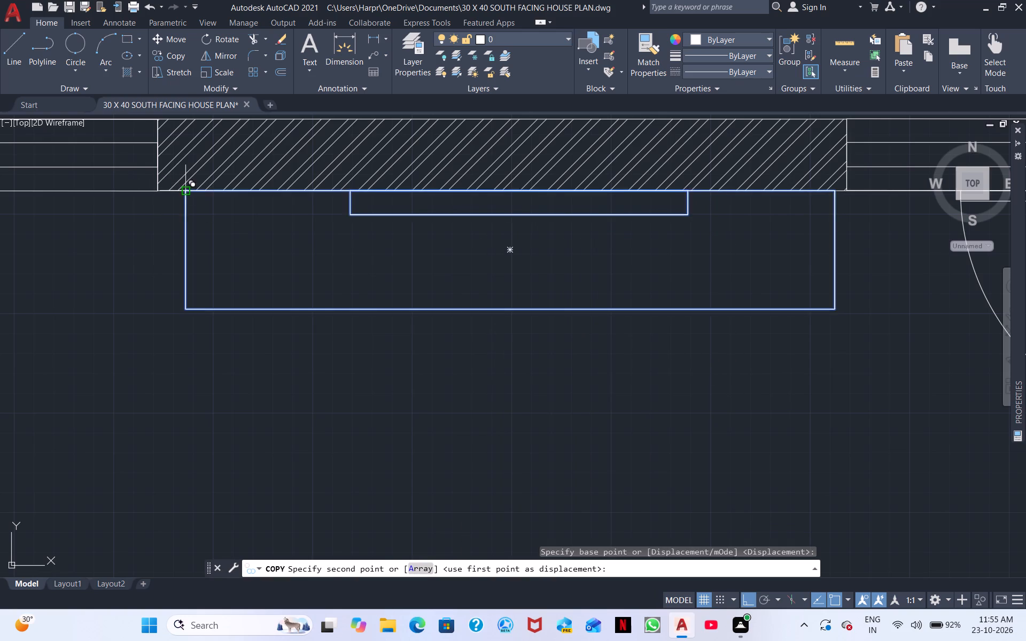
{"action": "scroll", "coordinate": [196, 368], "scroll_direction": "down", "scroll_amount": 2}
{"action": "middle_click_drag", "start_coordinate": [239, 359], "coordinate": [399, 140]}
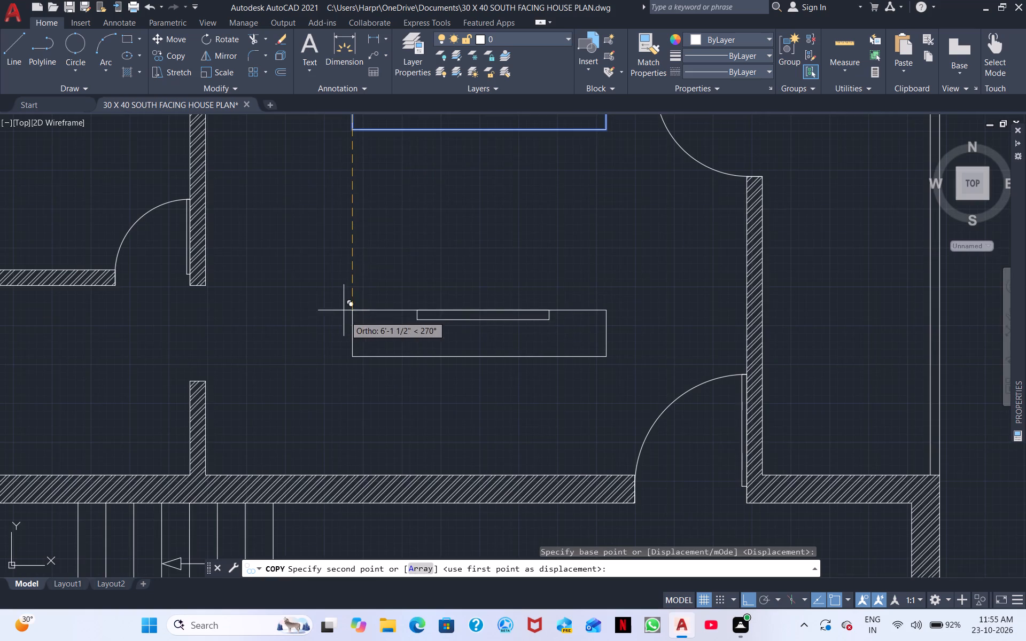
{"action": "middle_click_drag", "start_coordinate": [357, 317], "coordinate": [503, 122]}
{"action": "scroll", "coordinate": [378, 295], "scroll_direction": "down", "scroll_amount": 1}
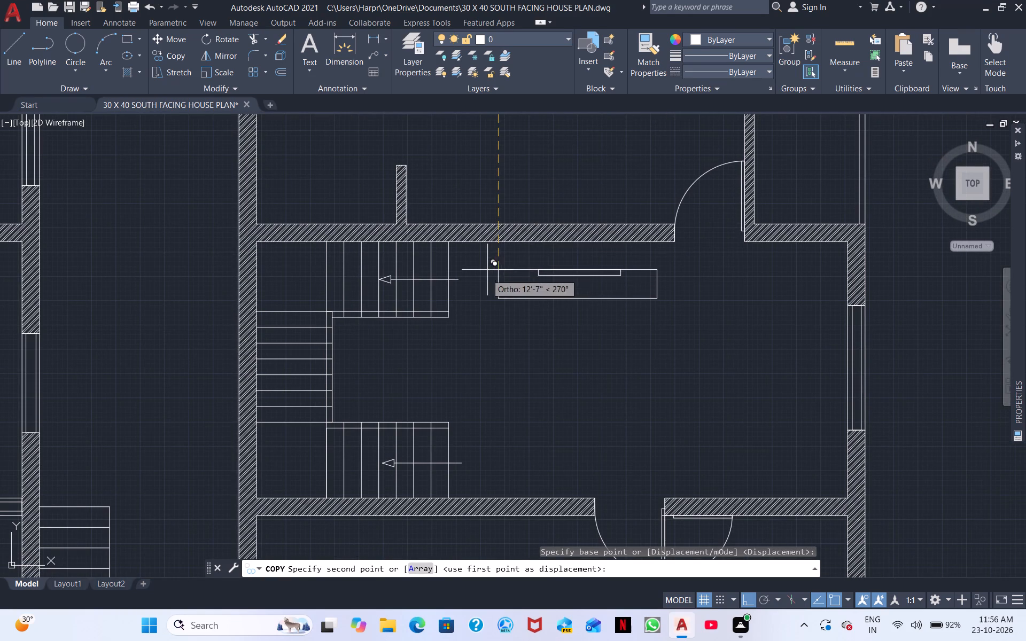
{"action": "left_click", "coordinate": [501, 242]}
With Ortho off, place another copy of both rectangles against the front room's north wall, below the lower stair flight.
{"action": "middle_click_drag", "start_coordinate": [492, 363], "coordinate": [494, 361]}
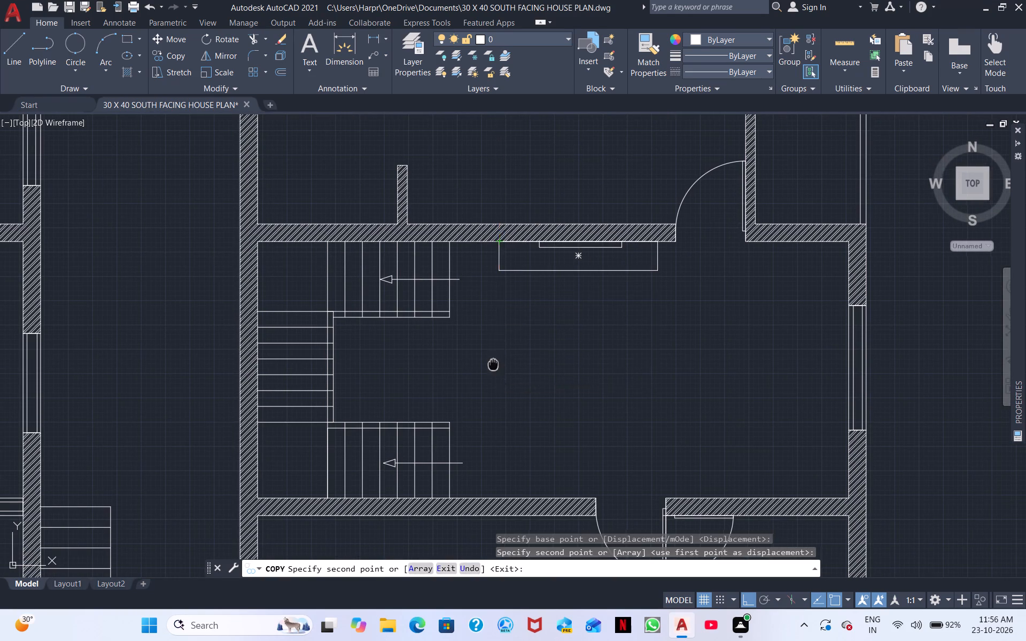
{"action": "middle_click_drag", "start_coordinate": [494, 361], "coordinate": [672, 139]}
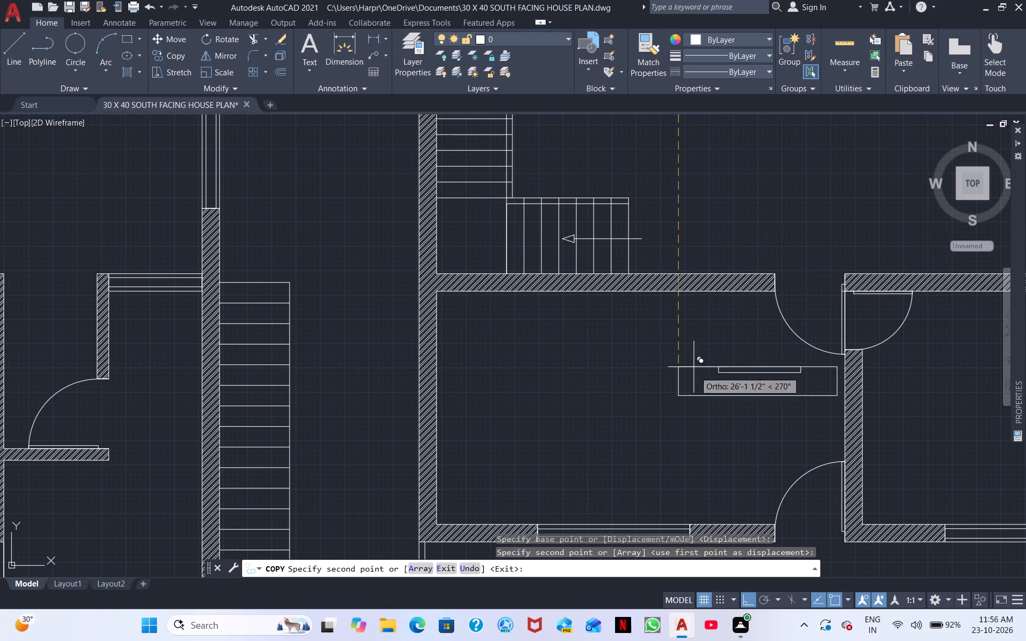
{"action": "left_click", "coordinate": [742, 595]}
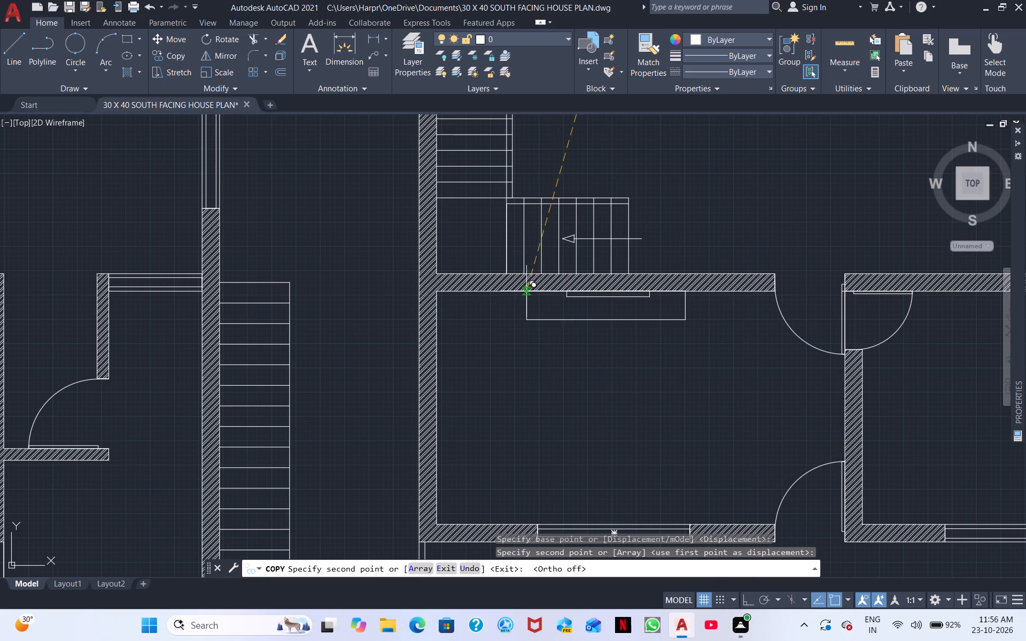
{"action": "scroll", "coordinate": [526, 291], "scroll_direction": "up", "scroll_amount": 2}
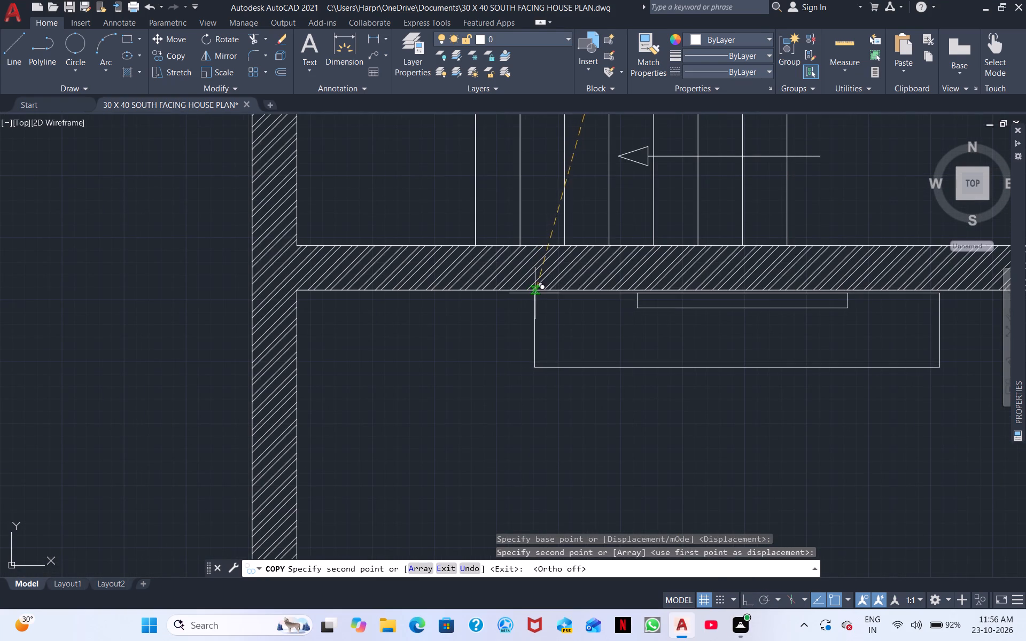
{"action": "scroll", "coordinate": [536, 291], "scroll_direction": "up", "scroll_amount": 3}
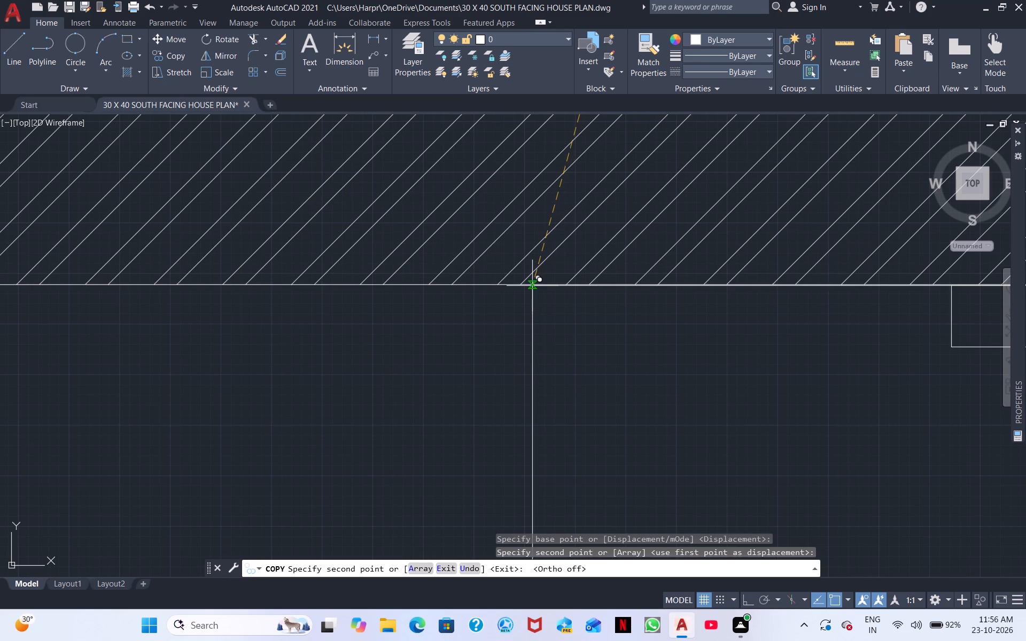
{"action": "scroll", "coordinate": [528, 287], "scroll_direction": "down", "scroll_amount": 4}
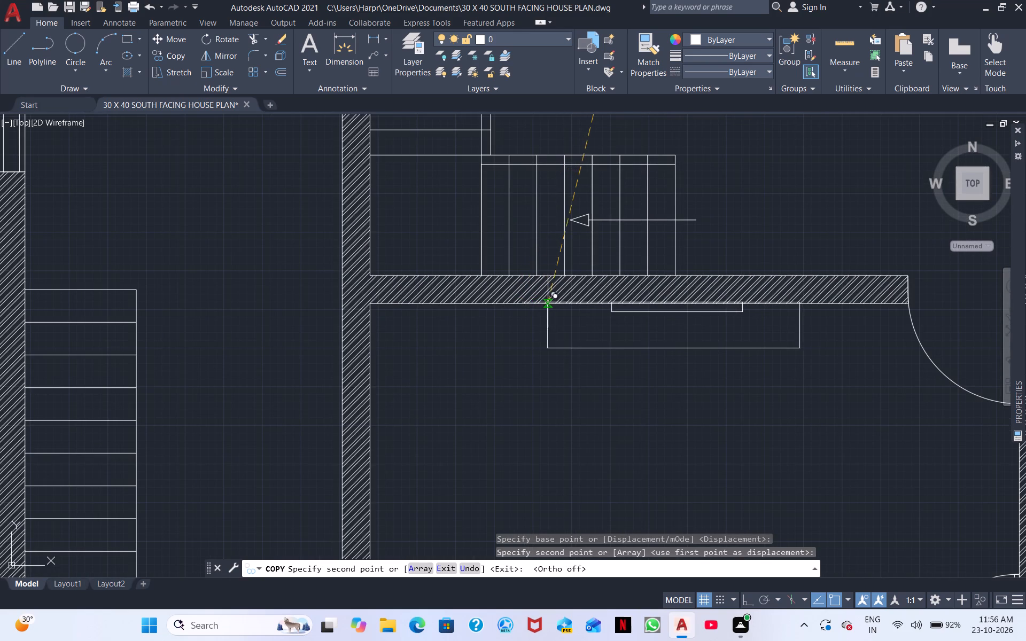
{"action": "scroll", "coordinate": [551, 310], "scroll_direction": "up", "scroll_amount": 3}
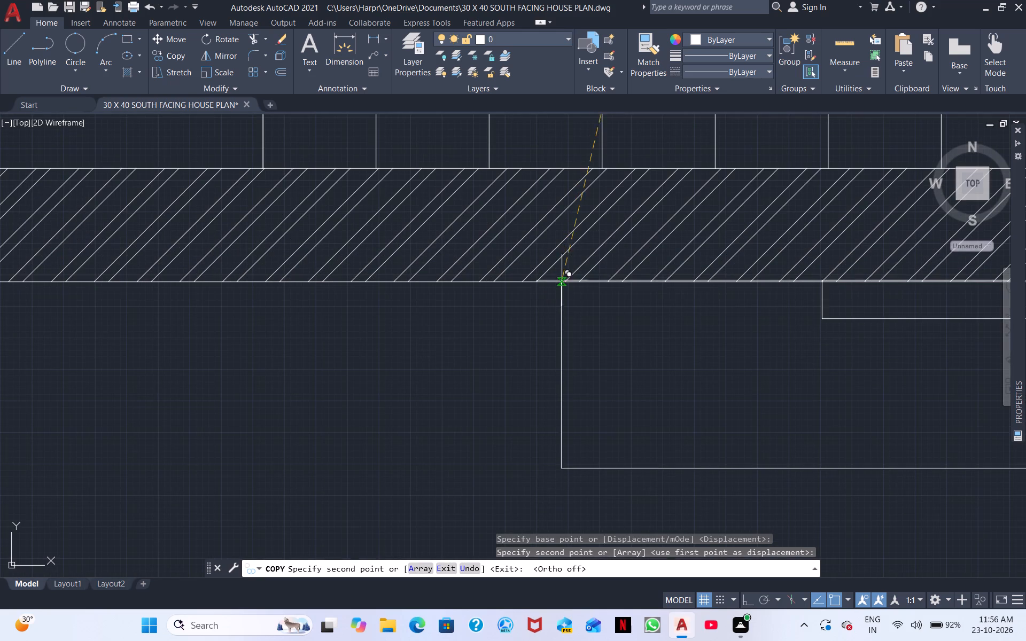
{"action": "left_click", "coordinate": [571, 280]}
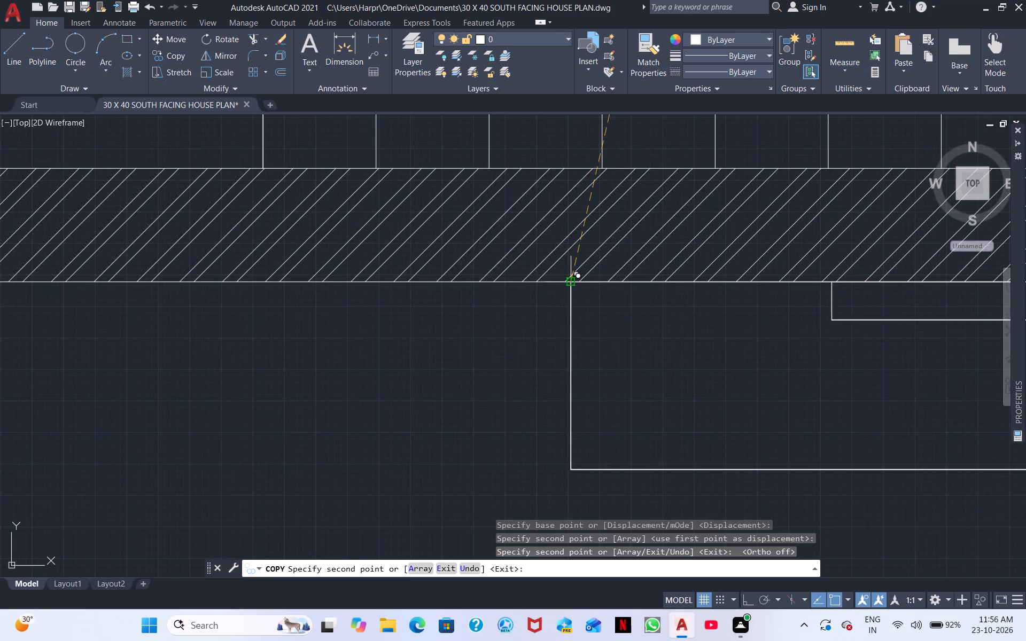
{"action": "scroll", "coordinate": [557, 310], "scroll_direction": "down", "scroll_amount": 3}
{"action": "scroll", "coordinate": [622, 262], "scroll_direction": "down", "scroll_amount": 2}
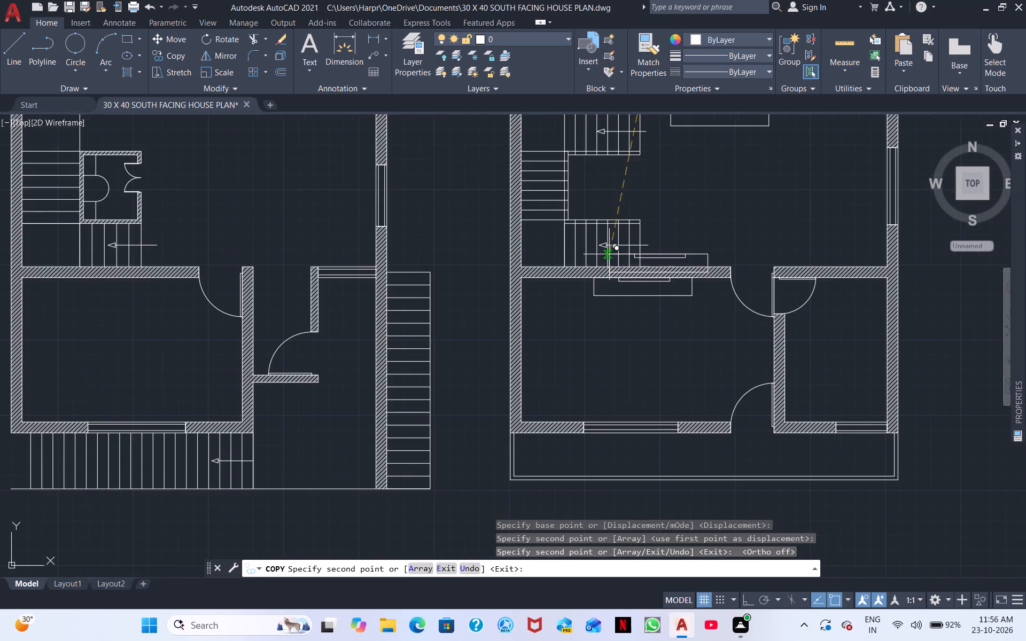
{"action": "key", "text": "Escape"}
Copy the second plan's stair hall unit by its northwest corner to the first plan's hall, at the wall end east of the passage.
{"action": "scroll", "coordinate": [685, 343], "scroll_direction": "down", "scroll_amount": 2}
{"action": "middle_click_drag", "start_coordinate": [697, 341], "coordinate": [698, 342]}
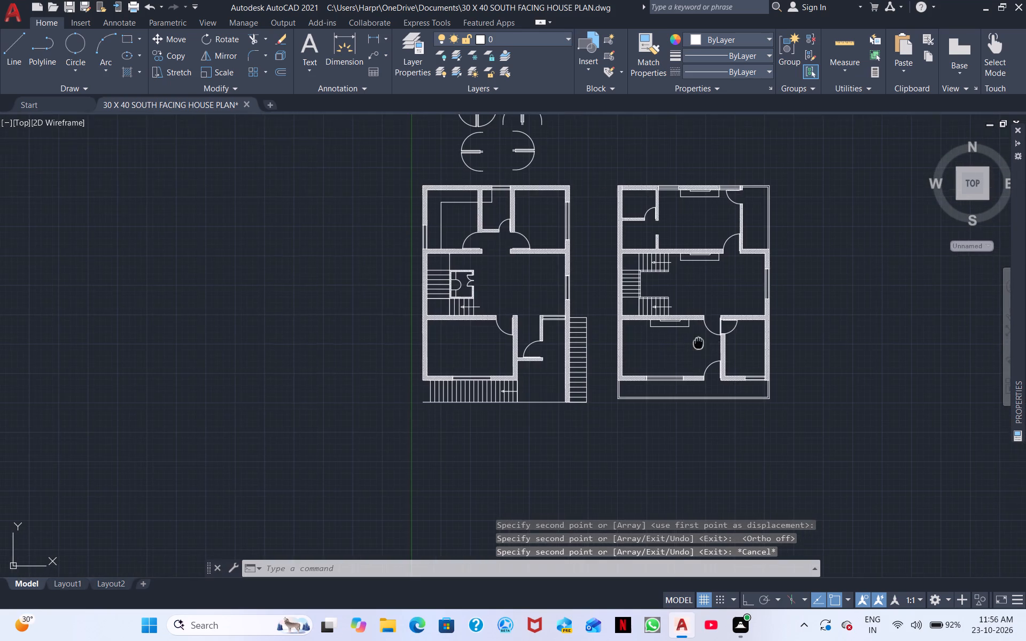
{"action": "middle_click_drag", "start_coordinate": [698, 342], "coordinate": [550, 344]}
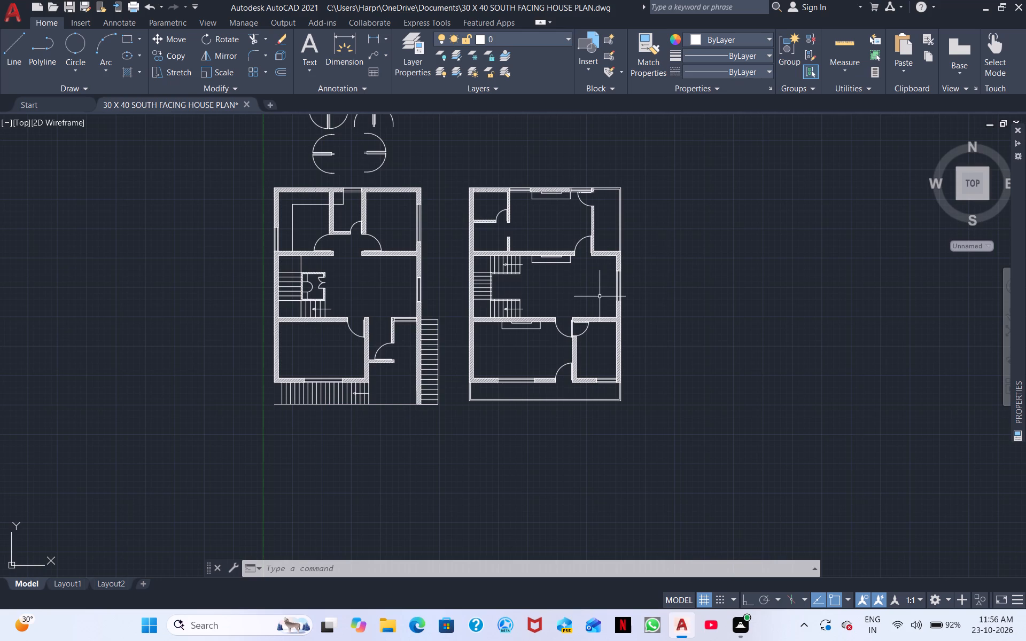
{"action": "scroll", "coordinate": [580, 292], "scroll_direction": "up", "scroll_amount": 3}
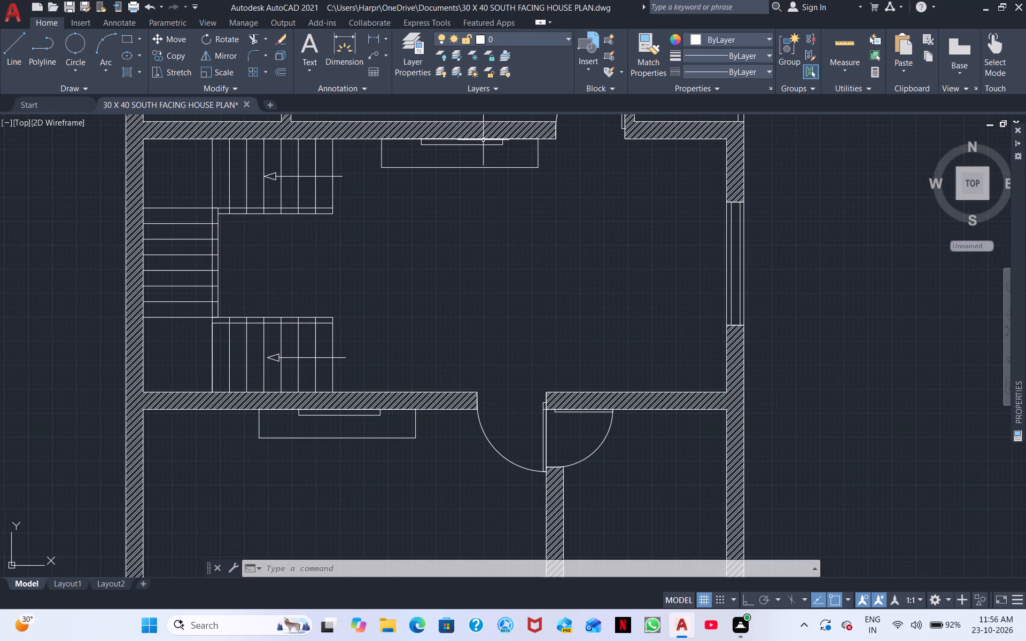
{"action": "left_click", "coordinate": [483, 140]}
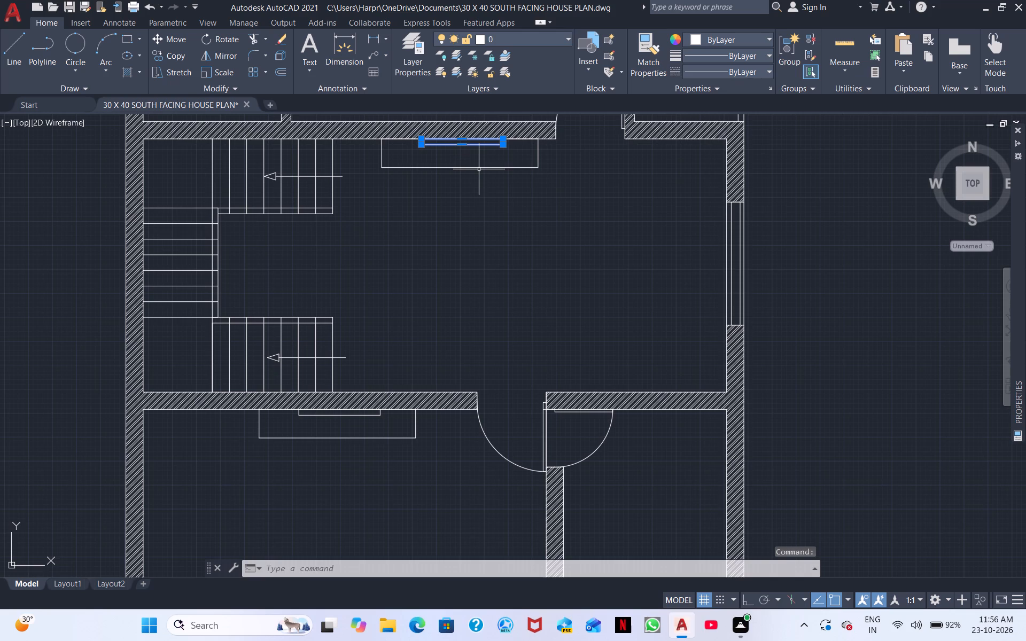
{"action": "left_click", "coordinate": [479, 169]}
{"action": "left_click", "coordinate": [476, 165]}
{"action": "right_click", "coordinate": [480, 195]}
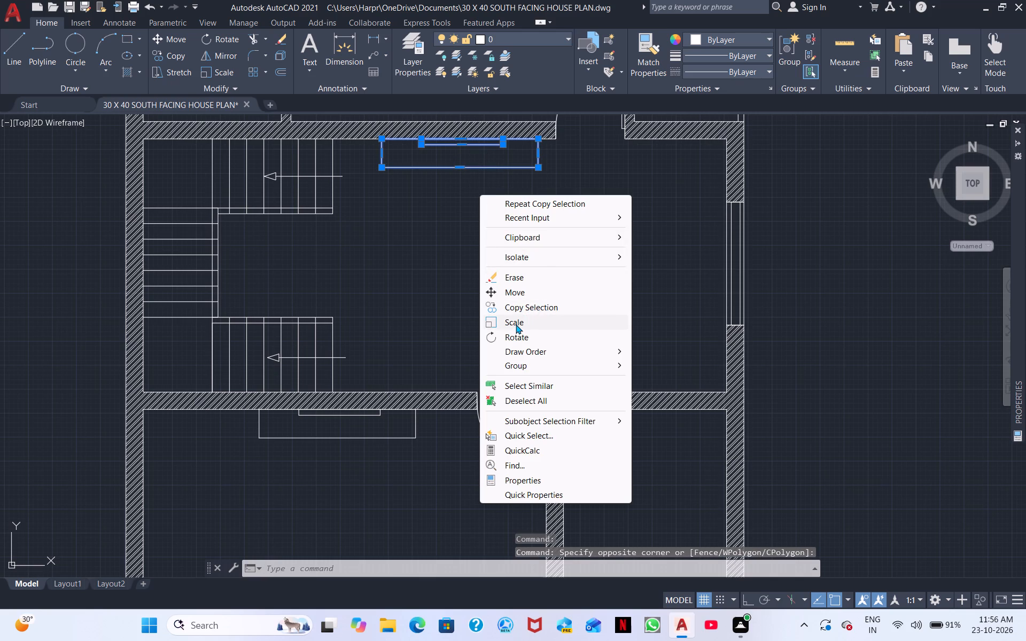
{"action": "left_click", "coordinate": [498, 307]}
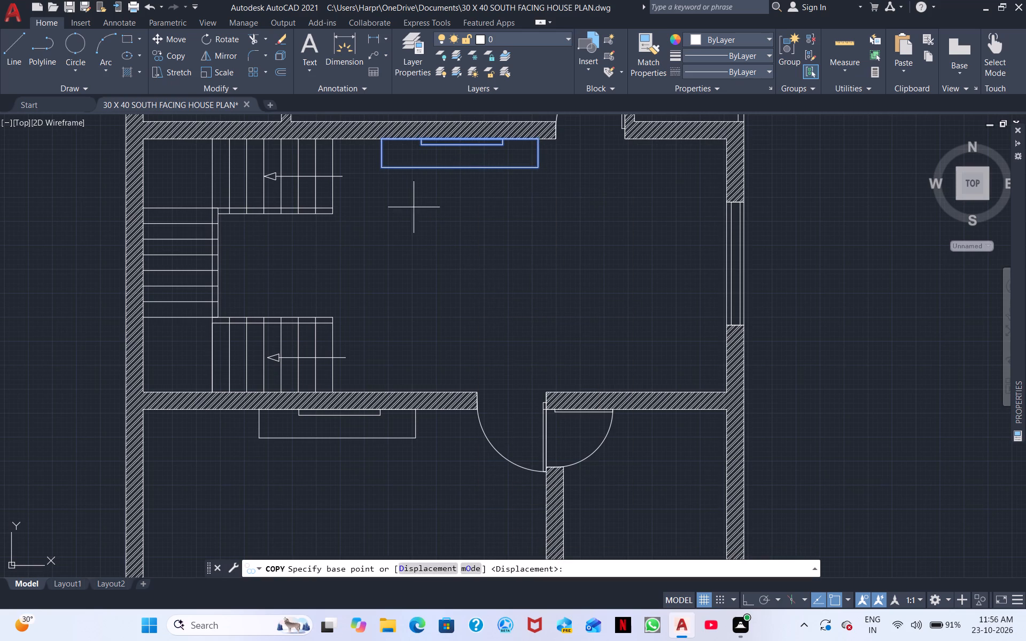
{"action": "left_click", "coordinate": [383, 140]}
{"action": "scroll", "coordinate": [214, 262], "scroll_direction": "down", "scroll_amount": 2}
{"action": "middle_click_drag", "start_coordinate": [229, 272], "coordinate": [508, 267]}
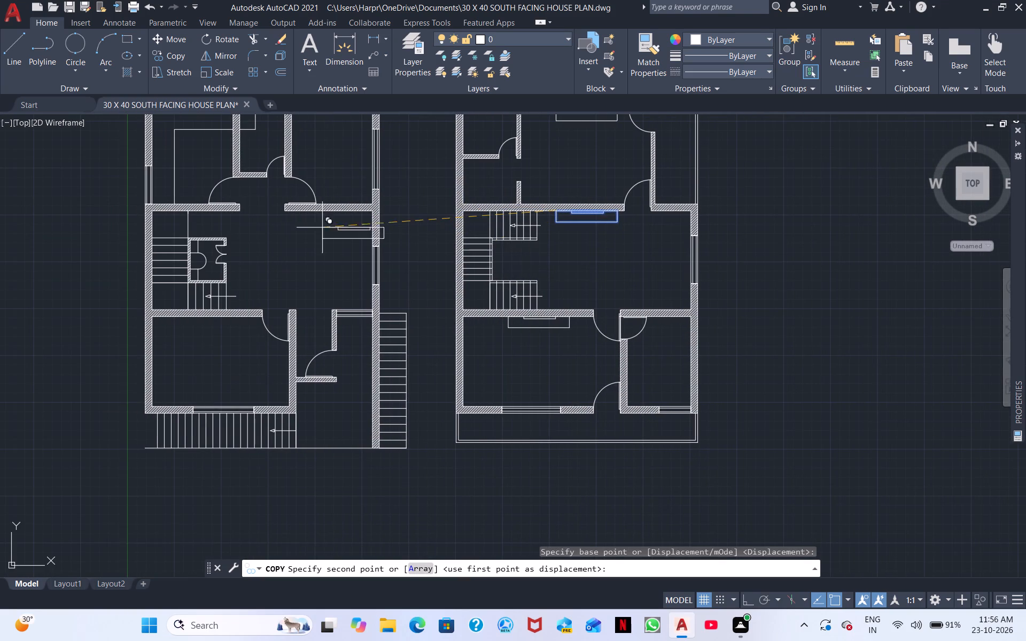
{"action": "scroll", "coordinate": [290, 222], "scroll_direction": "up", "scroll_amount": 3}
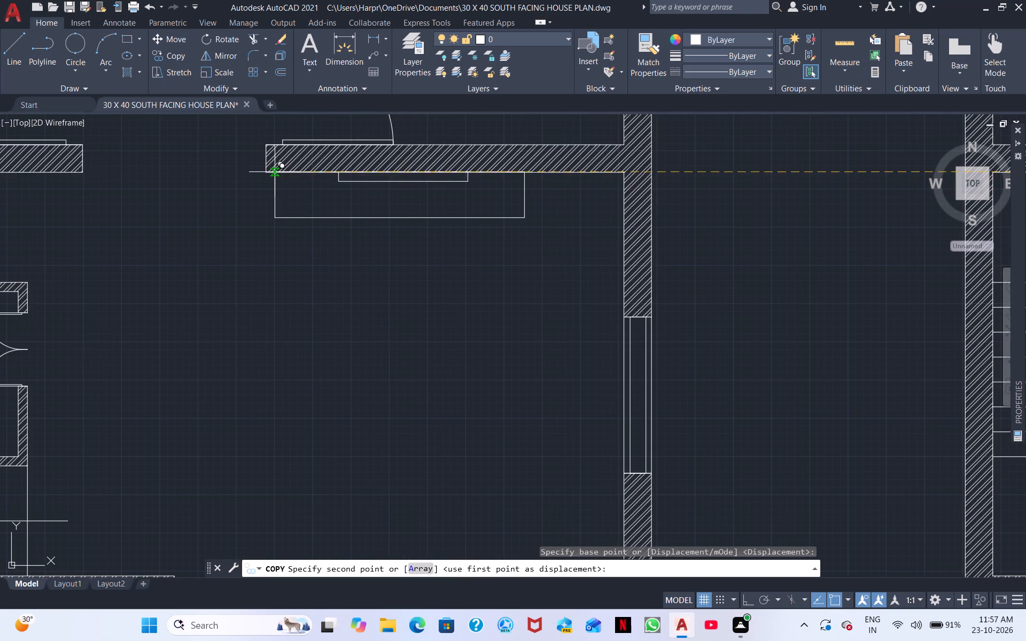
{"action": "left_click", "coordinate": [269, 174]}
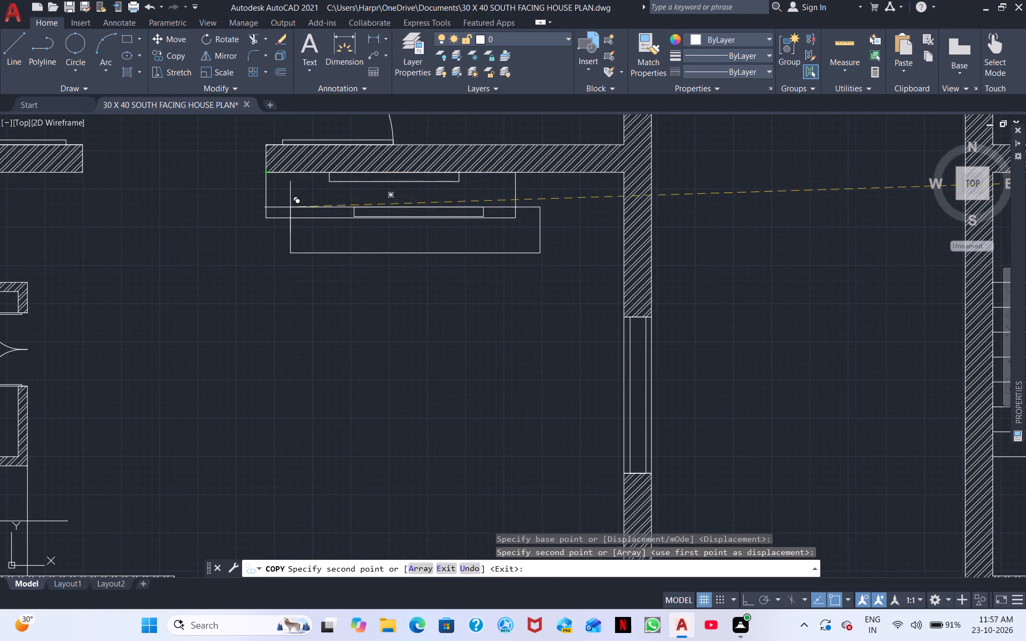
{"action": "scroll", "coordinate": [277, 306], "scroll_direction": "down", "scroll_amount": 1}
{"action": "right_click", "coordinate": [270, 320]}
{"action": "left_click", "coordinate": [338, 335]}
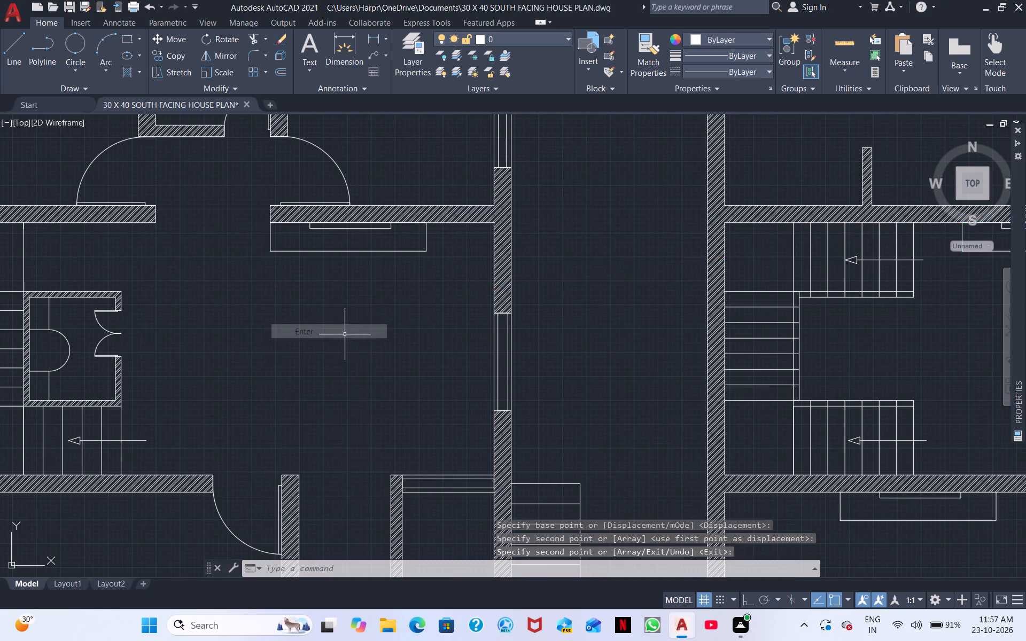
Examine the first plan's northern rooms, door swings, counter outline and stair area.
{"action": "scroll", "coordinate": [358, 333], "scroll_direction": "down", "scroll_amount": 2}
{"action": "middle_click_drag", "start_coordinate": [465, 329], "coordinate": [444, 238]}
{"action": "middle_click_drag", "start_coordinate": [446, 256], "coordinate": [448, 340]}
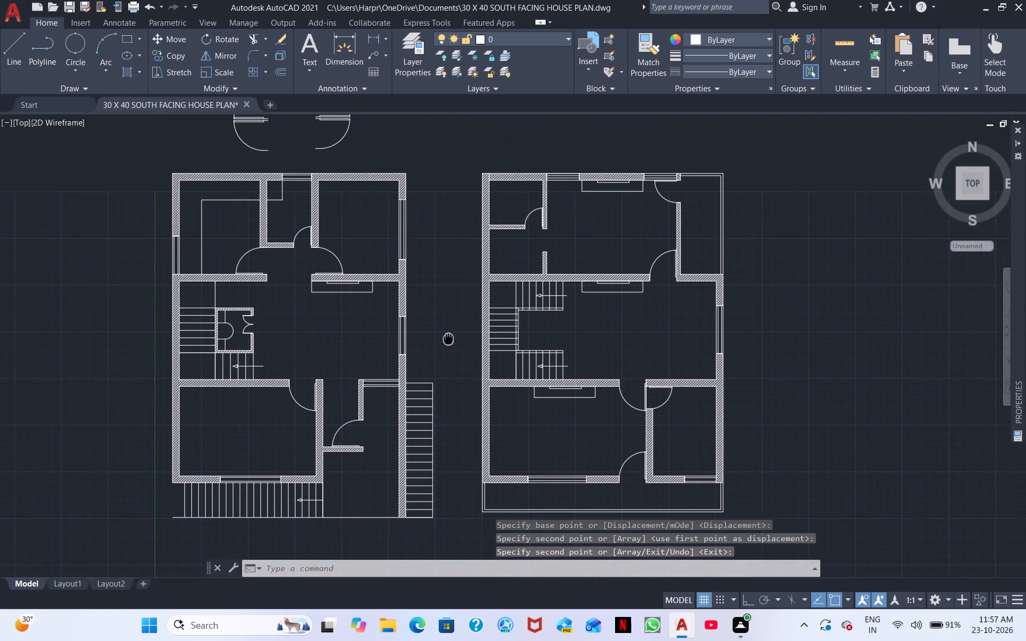
{"action": "middle_click_drag", "start_coordinate": [448, 340], "coordinate": [447, 355]}
{"action": "scroll", "coordinate": [450, 350], "scroll_direction": "down", "scroll_amount": 1}
{"action": "scroll", "coordinate": [369, 269], "scroll_direction": "up", "scroll_amount": 3}
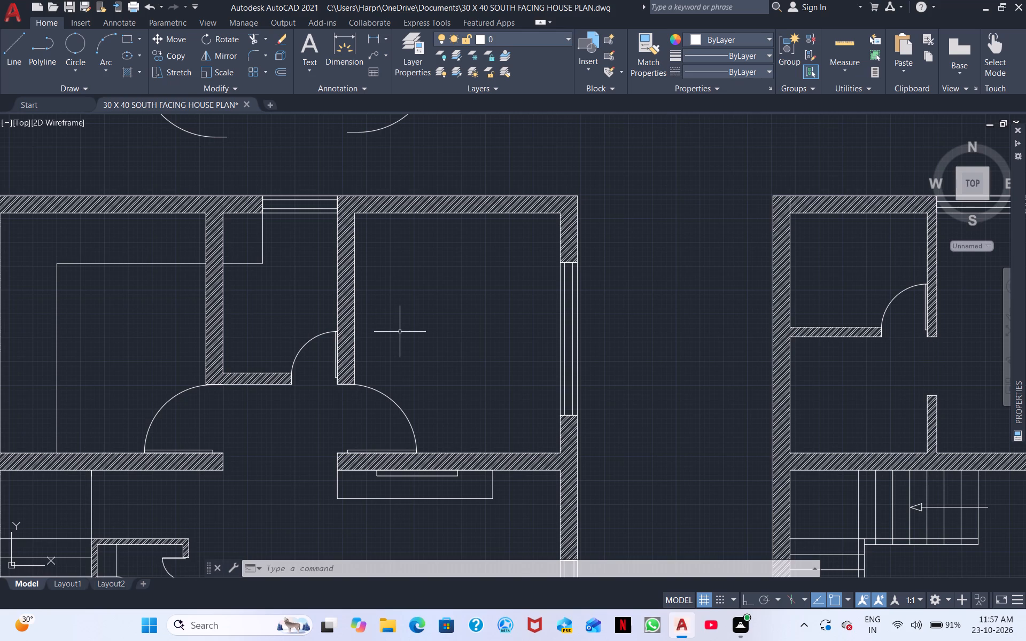
{"action": "scroll", "coordinate": [400, 332], "scroll_direction": "up", "scroll_amount": 1}
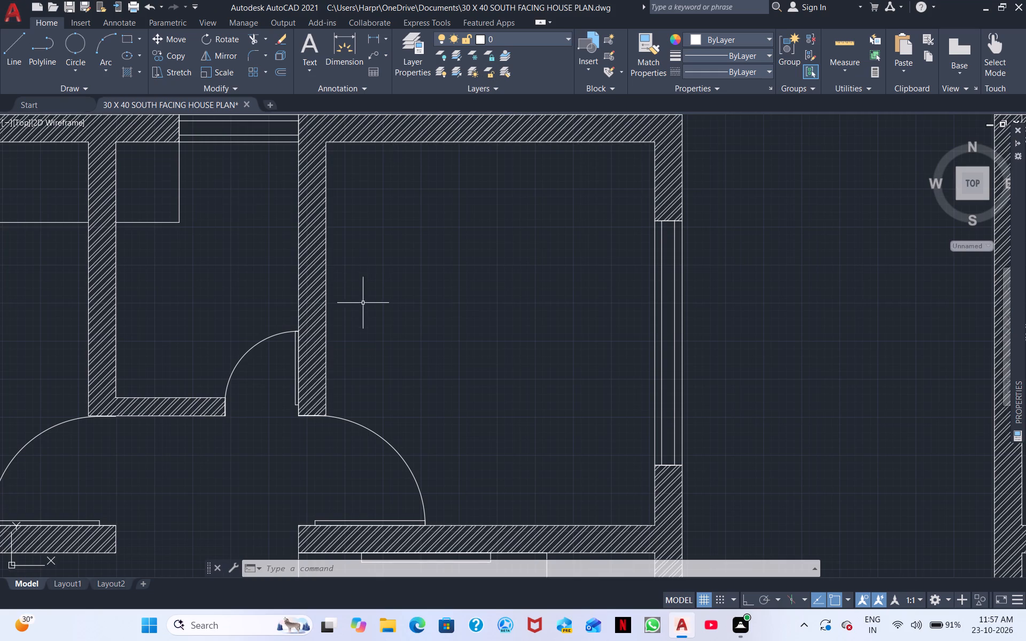
{"action": "scroll", "coordinate": [371, 325], "scroll_direction": "down", "scroll_amount": 2}
{"action": "middle_click_drag", "start_coordinate": [414, 306], "coordinate": [650, 270]}
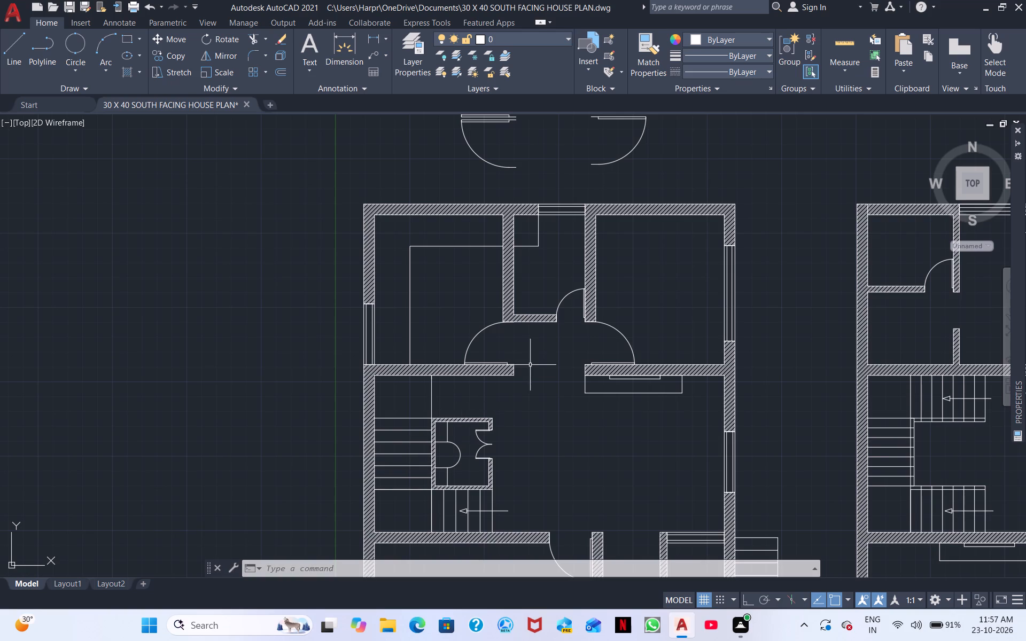
{"action": "scroll", "coordinate": [551, 336], "scroll_direction": "up", "scroll_amount": 2}
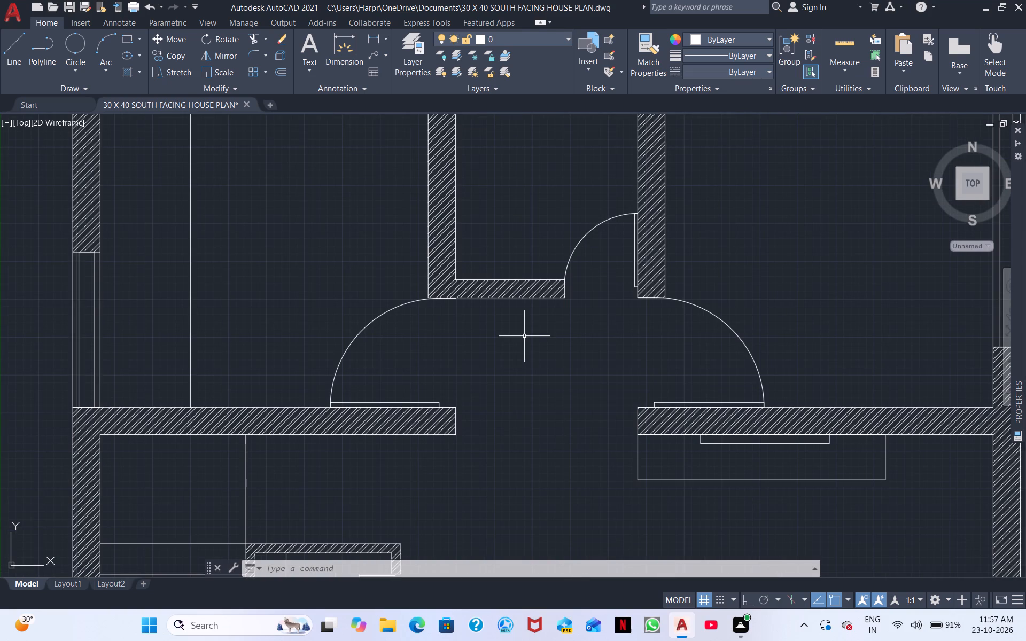
{"action": "middle_click_drag", "start_coordinate": [527, 345], "coordinate": [633, 364]}
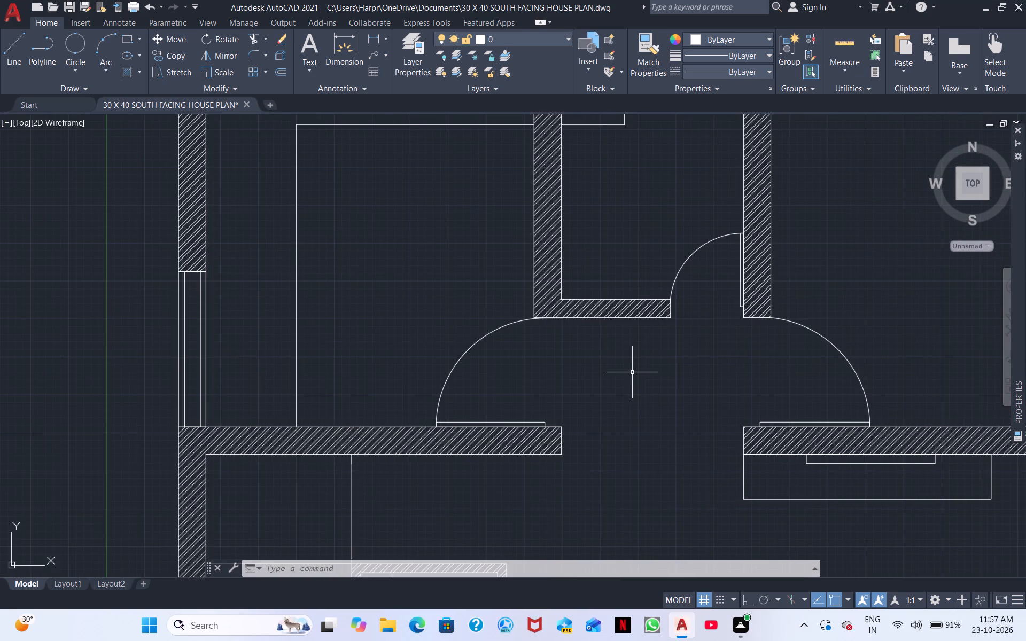
{"action": "middle_click_drag", "start_coordinate": [373, 295], "coordinate": [527, 355]}
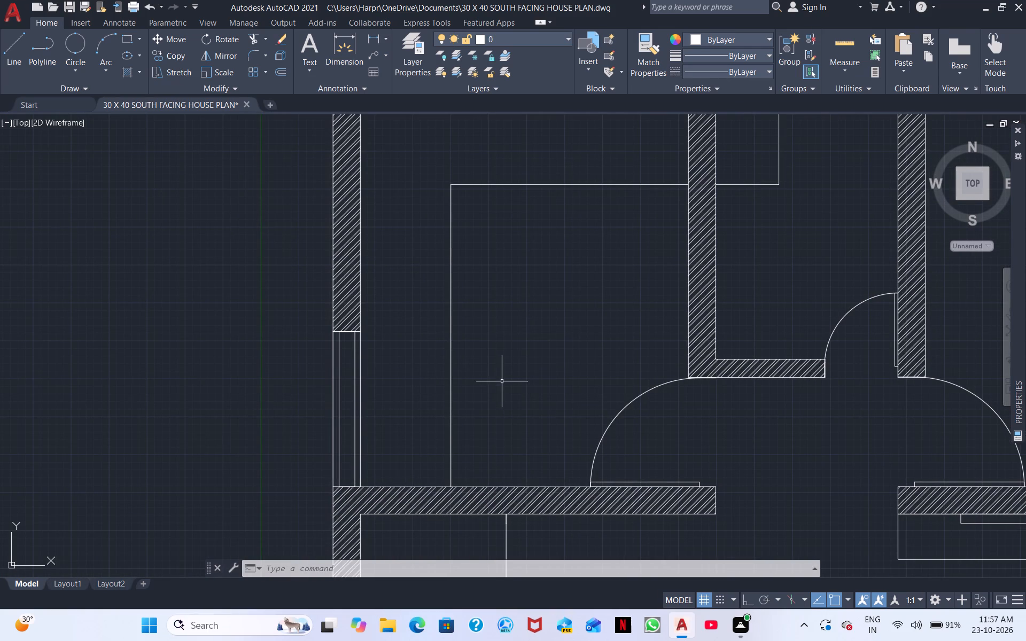
{"action": "middle_click_drag", "start_coordinate": [498, 403], "coordinate": [462, 267]}
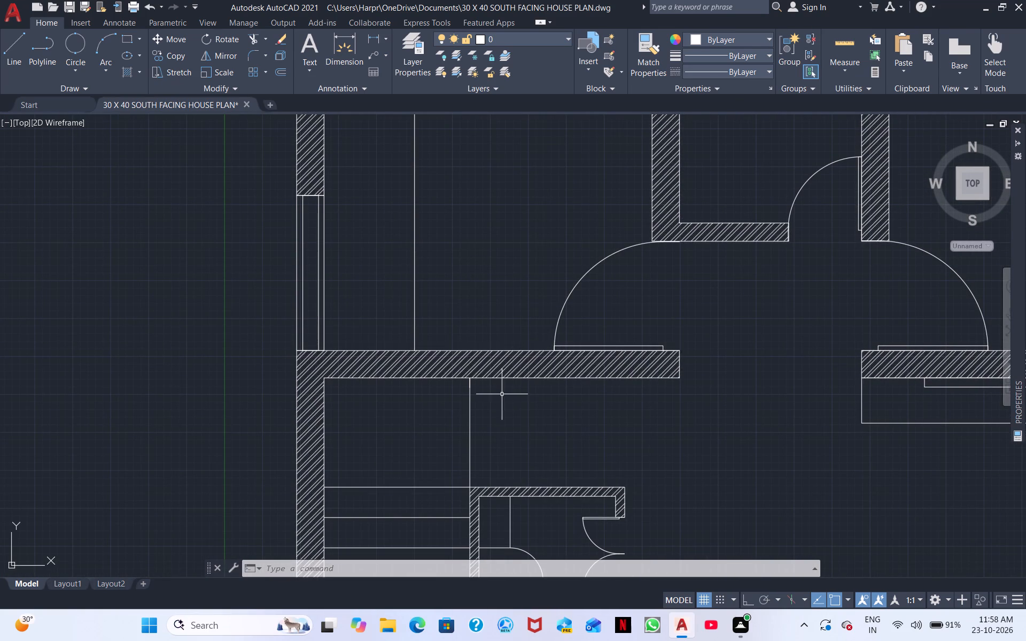
{"action": "scroll", "coordinate": [505, 442], "scroll_direction": "down", "scroll_amount": 2}
{"action": "middle_click_drag", "start_coordinate": [507, 442], "coordinate": [418, 354]}
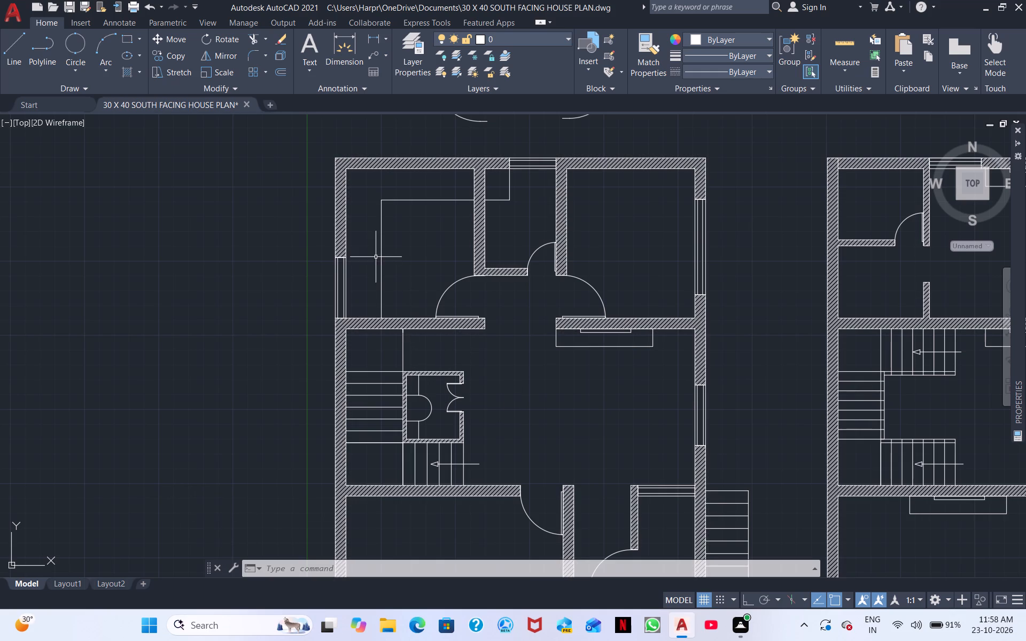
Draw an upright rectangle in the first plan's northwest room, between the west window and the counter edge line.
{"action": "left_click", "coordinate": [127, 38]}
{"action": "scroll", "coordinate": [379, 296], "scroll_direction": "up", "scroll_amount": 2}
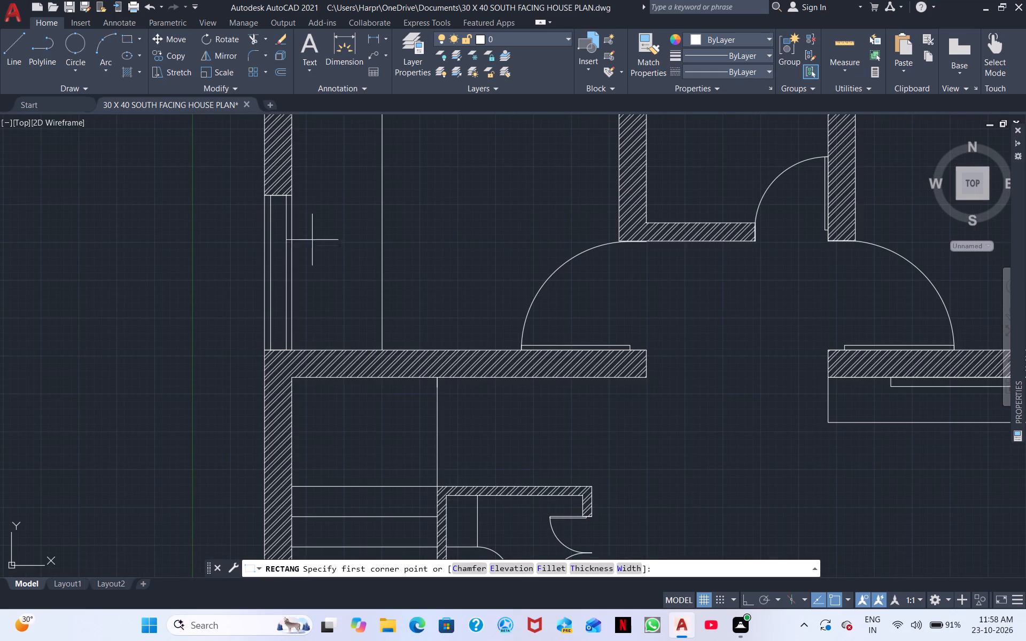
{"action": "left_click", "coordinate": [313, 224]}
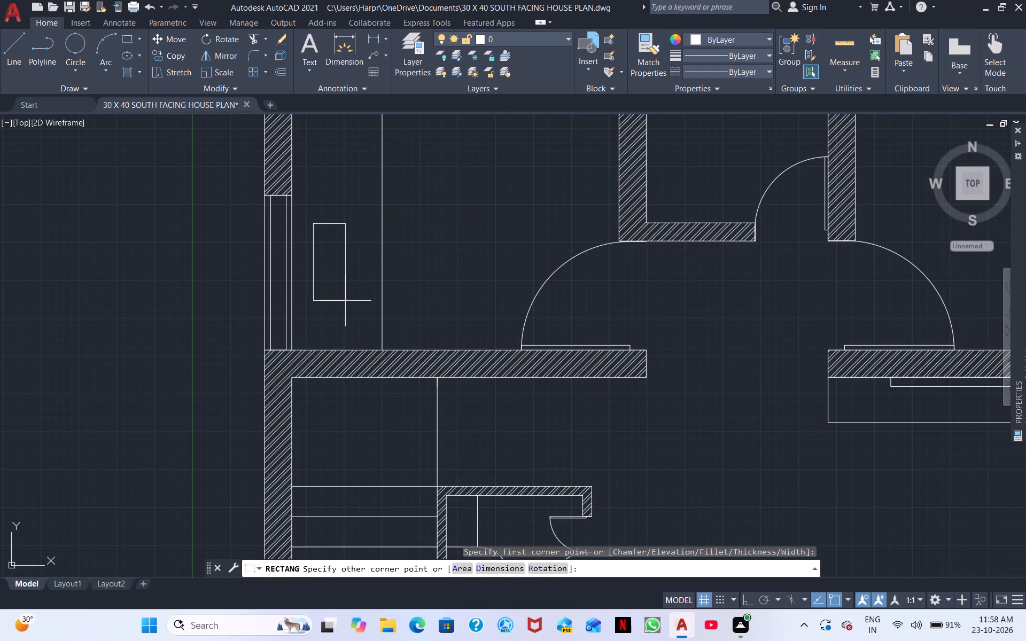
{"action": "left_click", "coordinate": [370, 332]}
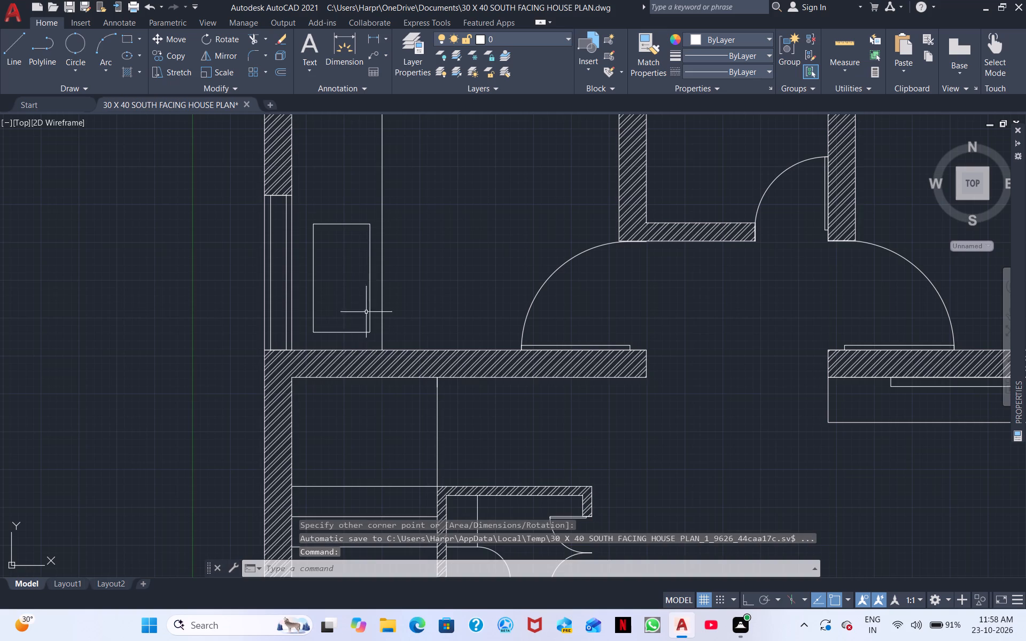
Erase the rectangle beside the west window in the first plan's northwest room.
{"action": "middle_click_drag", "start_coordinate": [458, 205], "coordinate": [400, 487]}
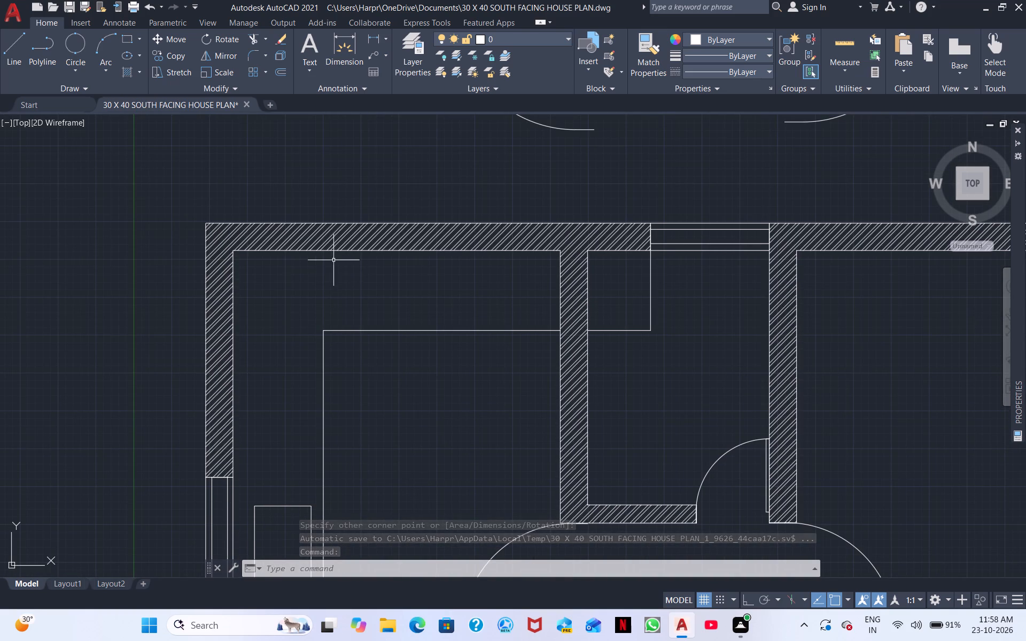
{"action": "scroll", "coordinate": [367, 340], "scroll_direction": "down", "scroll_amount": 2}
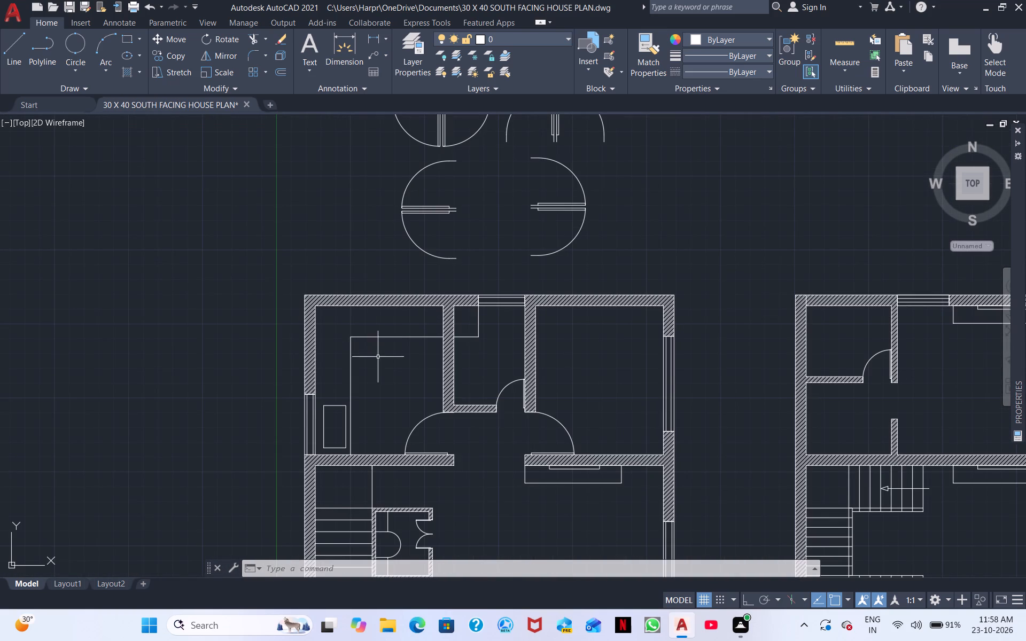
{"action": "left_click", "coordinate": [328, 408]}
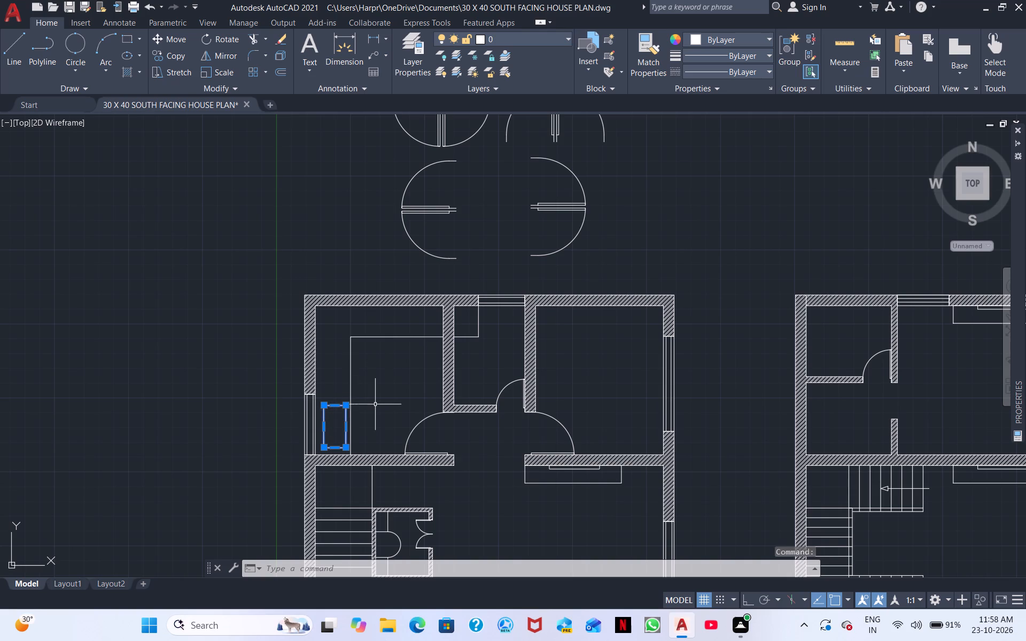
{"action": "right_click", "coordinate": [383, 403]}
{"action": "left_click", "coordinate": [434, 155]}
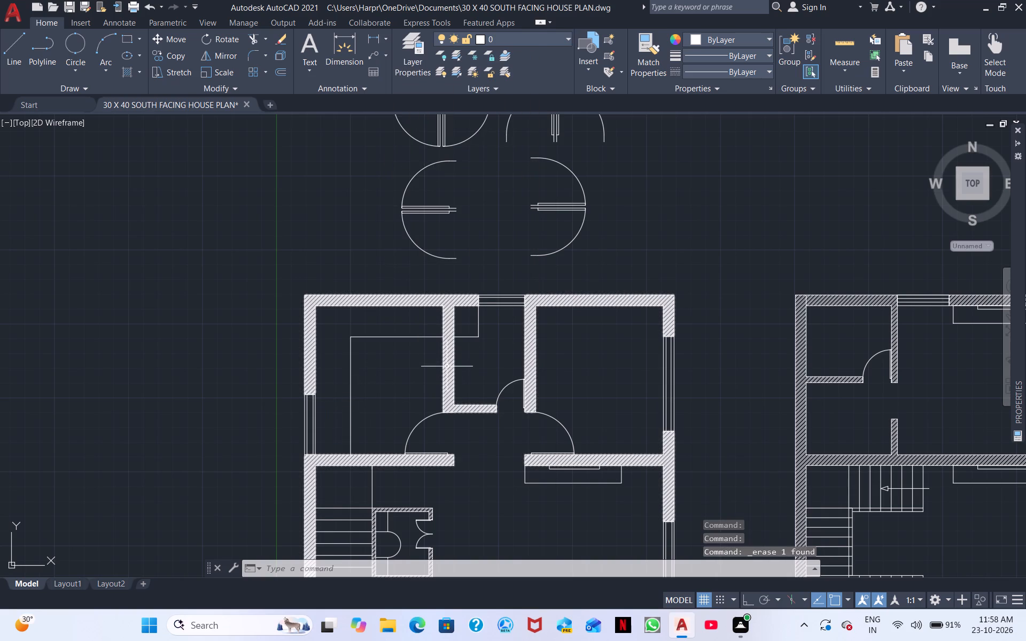
Draw an upright rectangle inside the small counter at the northwest corner of the first plan's middle room, clear of its edges.
{"action": "right_click", "coordinate": [469, 362]}
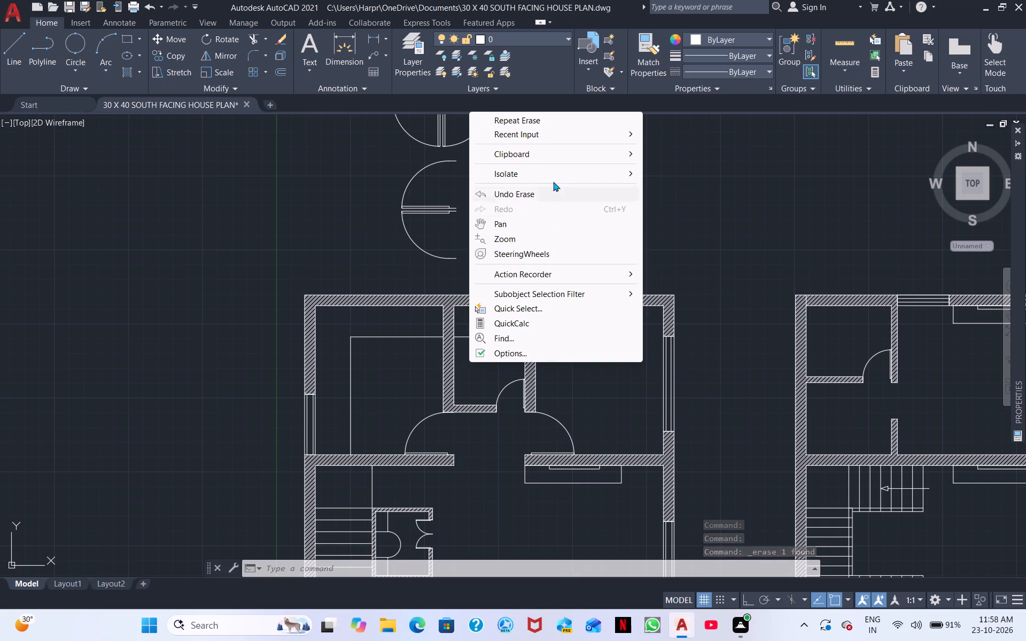
{"action": "left_click", "coordinate": [538, 130]}
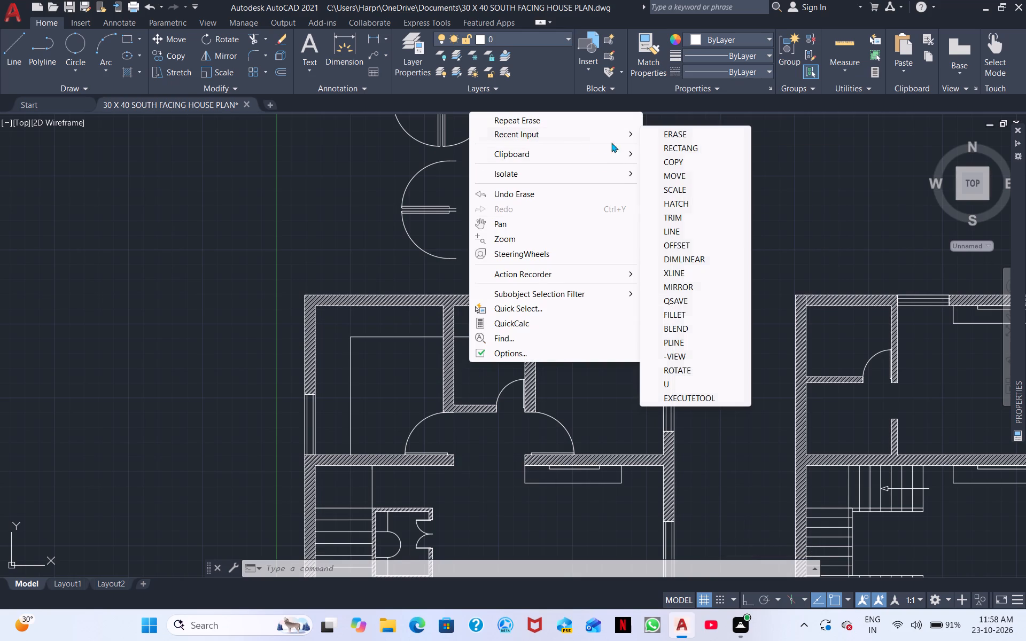
{"action": "left_click", "coordinate": [670, 148]}
{"action": "scroll", "coordinate": [493, 303], "scroll_direction": "up", "scroll_amount": 2}
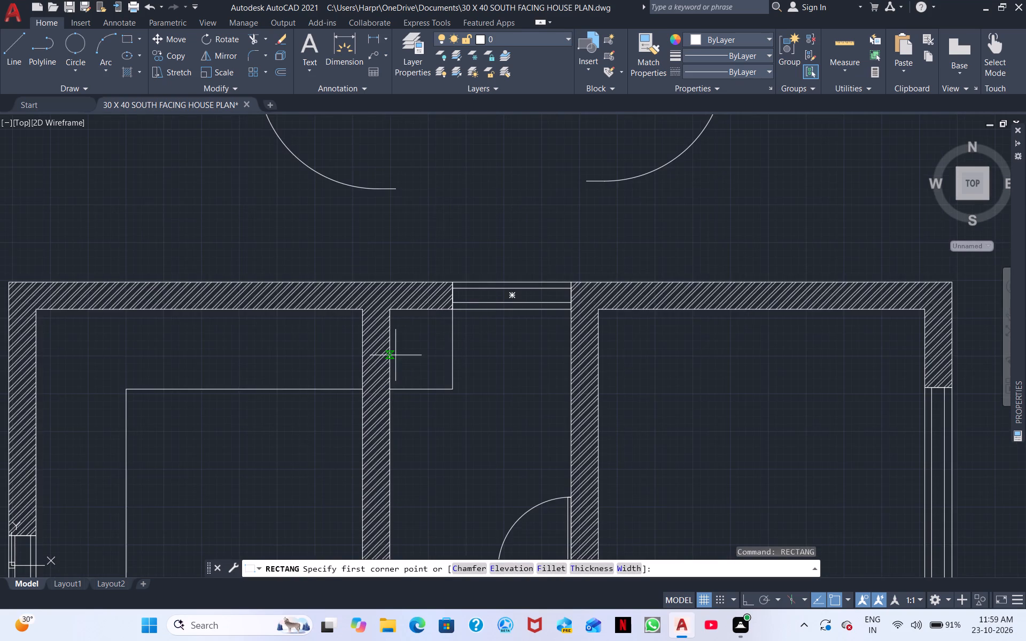
{"action": "scroll", "coordinate": [396, 354], "scroll_direction": "up", "scroll_amount": 3}
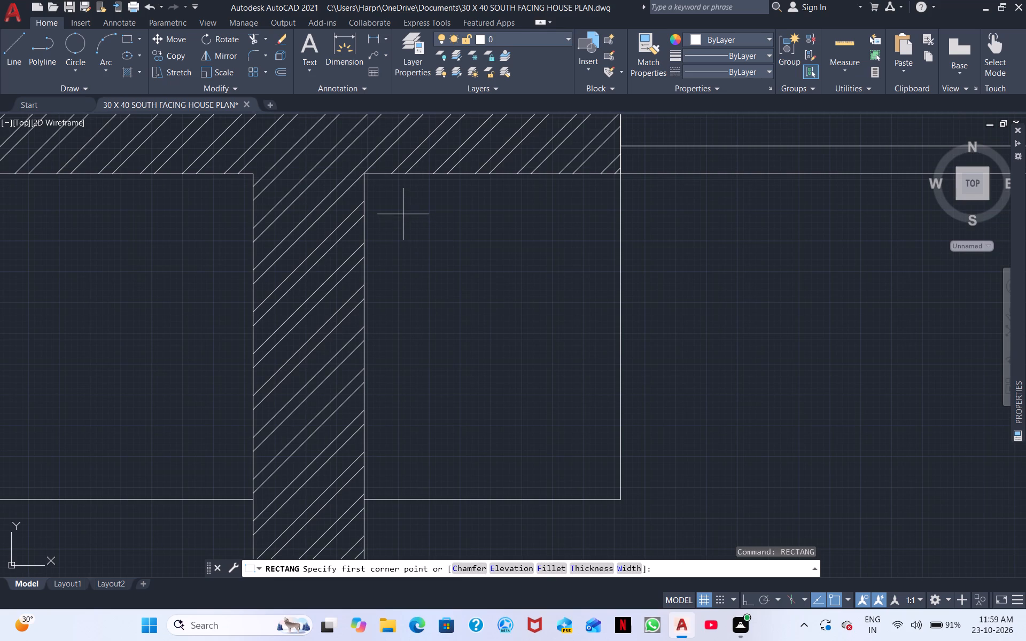
{"action": "left_click", "coordinate": [400, 212]}
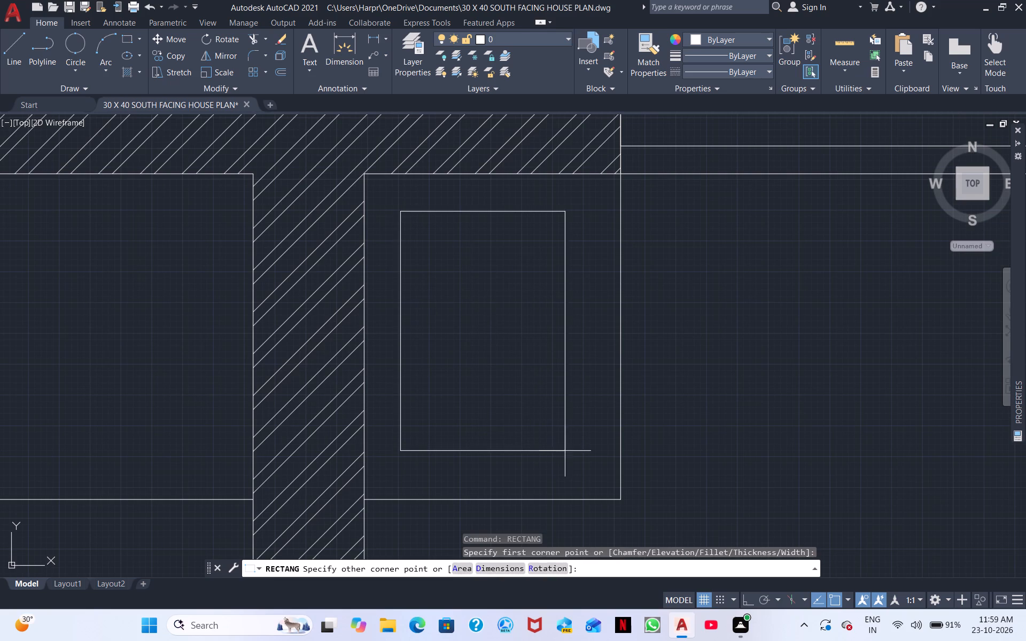
{"action": "left_click", "coordinate": [592, 465]}
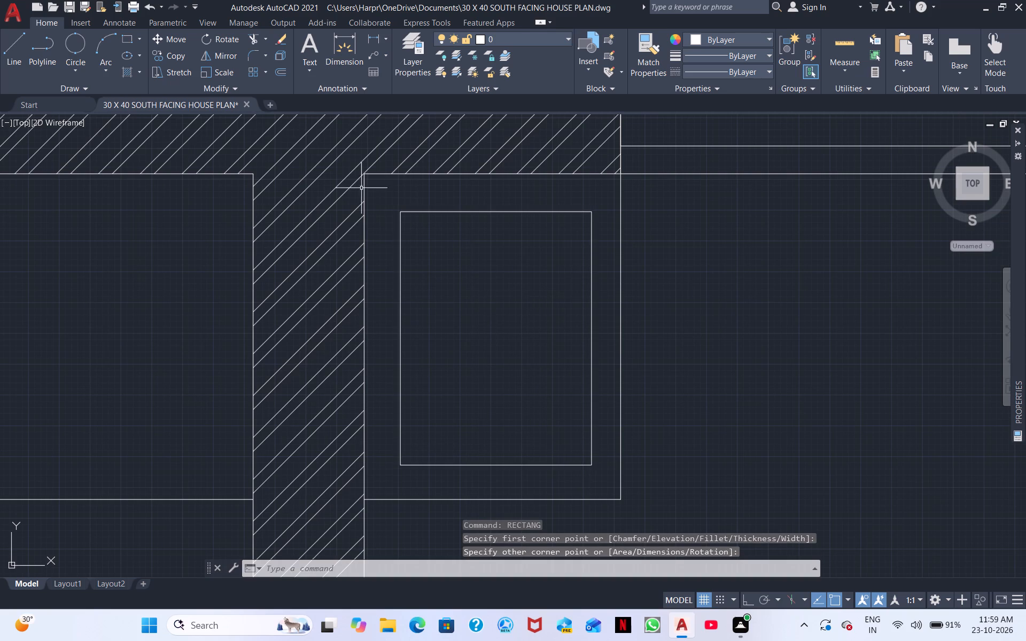
Draw a second, smaller upright rectangle inside the existing one on the middle room's northwest corner counter, evenly clear of its edges.
{"action": "right_click", "coordinate": [423, 342]}
{"action": "left_click", "coordinate": [488, 349]}
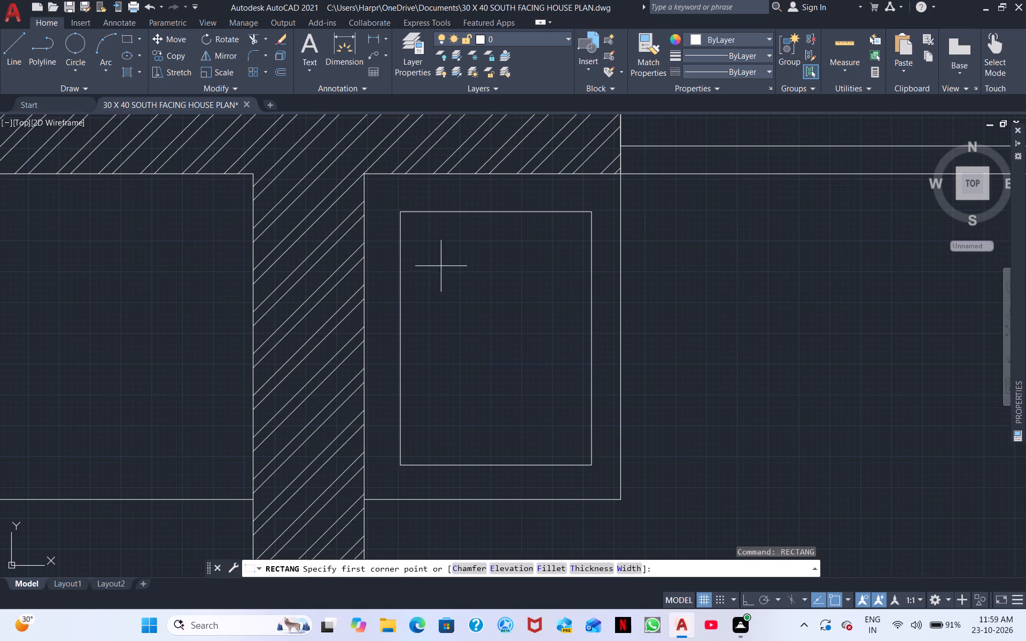
{"action": "left_click", "coordinate": [436, 246]}
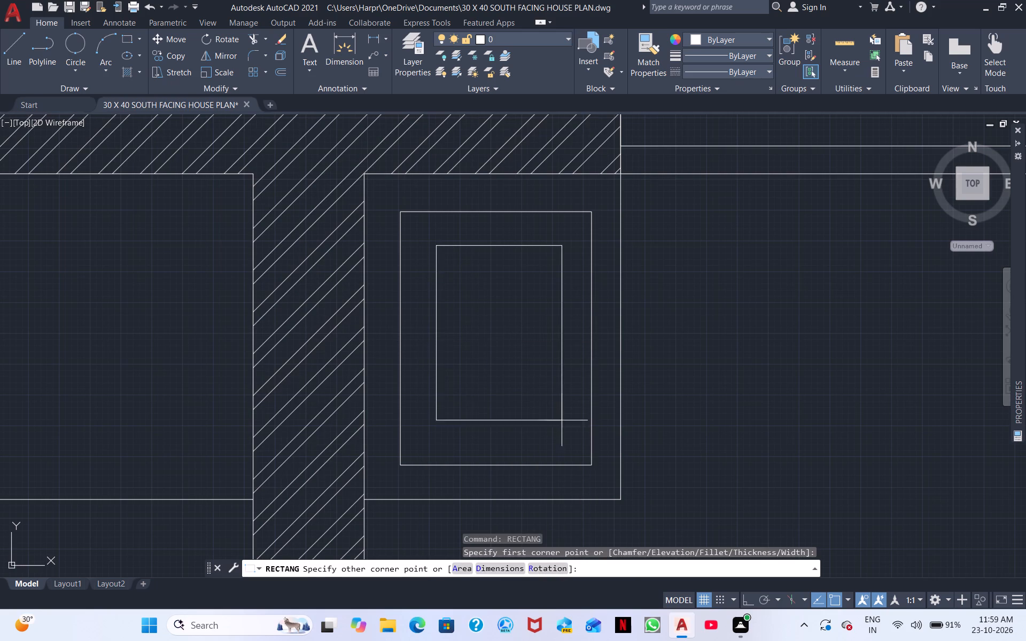
{"action": "left_click", "coordinate": [566, 434]}
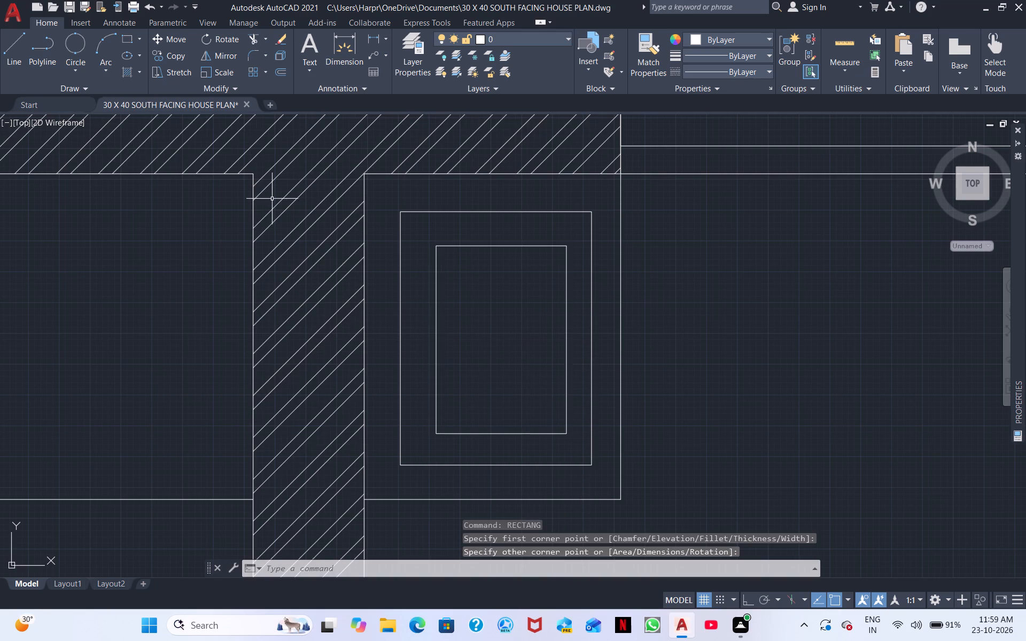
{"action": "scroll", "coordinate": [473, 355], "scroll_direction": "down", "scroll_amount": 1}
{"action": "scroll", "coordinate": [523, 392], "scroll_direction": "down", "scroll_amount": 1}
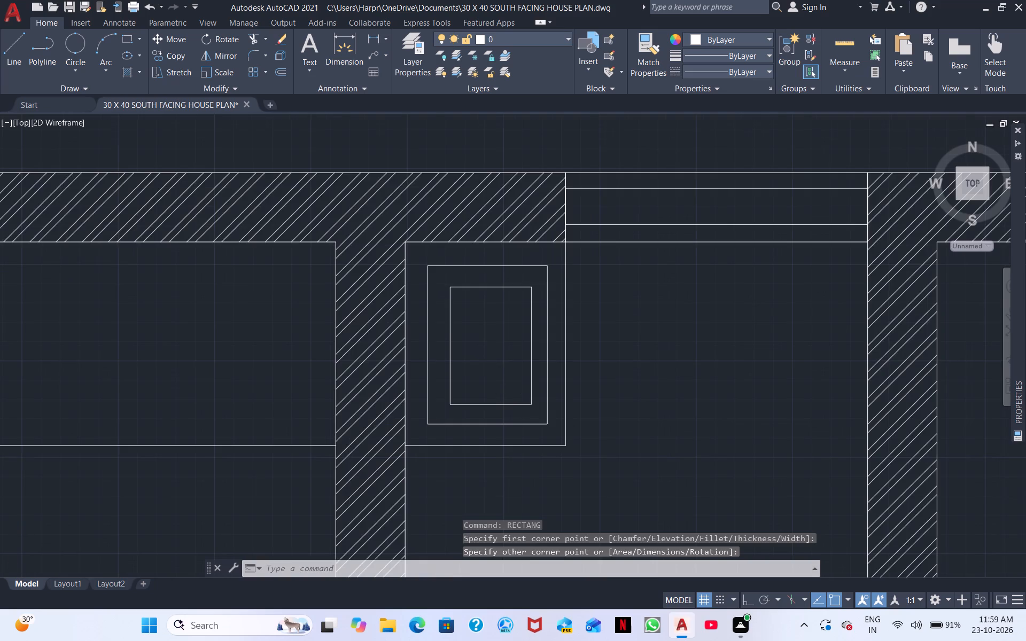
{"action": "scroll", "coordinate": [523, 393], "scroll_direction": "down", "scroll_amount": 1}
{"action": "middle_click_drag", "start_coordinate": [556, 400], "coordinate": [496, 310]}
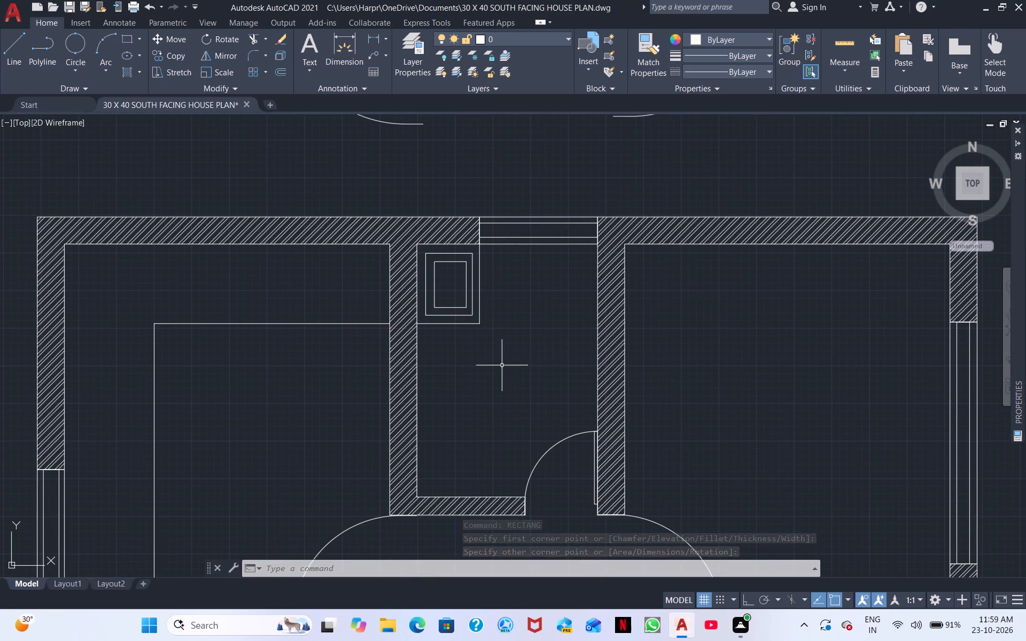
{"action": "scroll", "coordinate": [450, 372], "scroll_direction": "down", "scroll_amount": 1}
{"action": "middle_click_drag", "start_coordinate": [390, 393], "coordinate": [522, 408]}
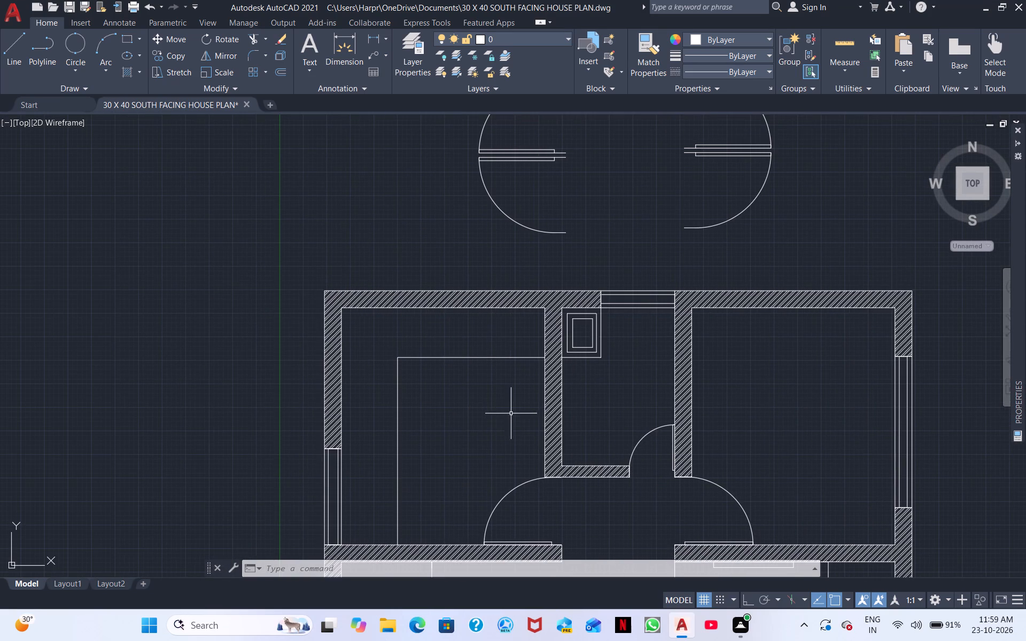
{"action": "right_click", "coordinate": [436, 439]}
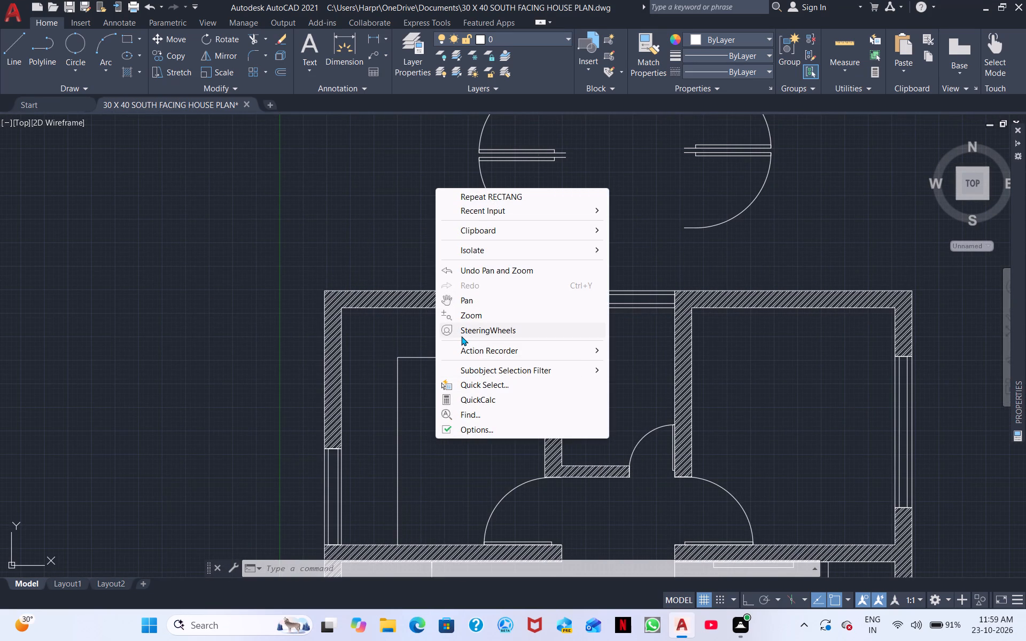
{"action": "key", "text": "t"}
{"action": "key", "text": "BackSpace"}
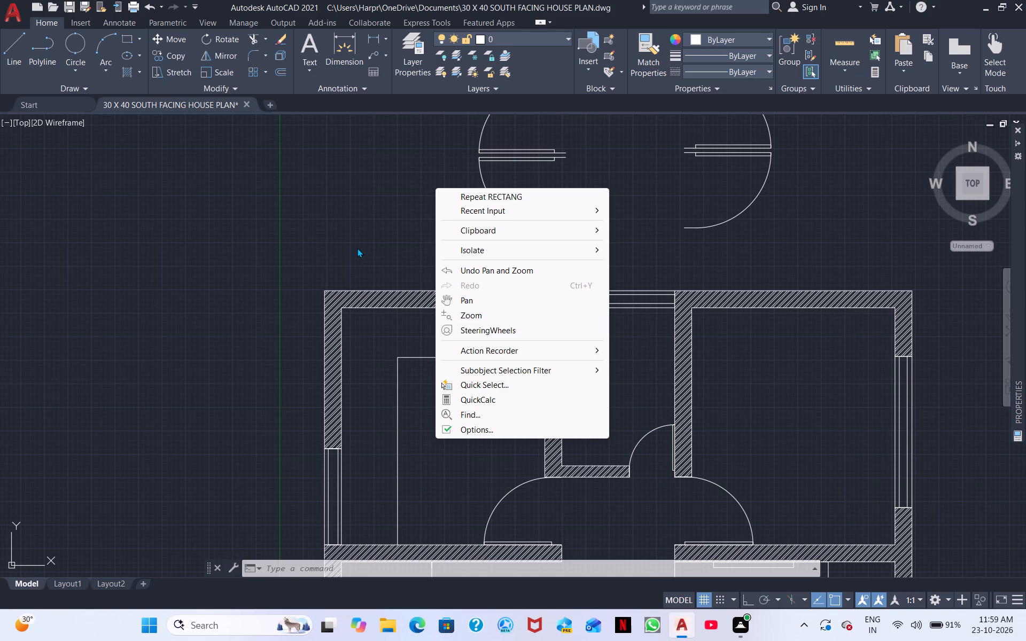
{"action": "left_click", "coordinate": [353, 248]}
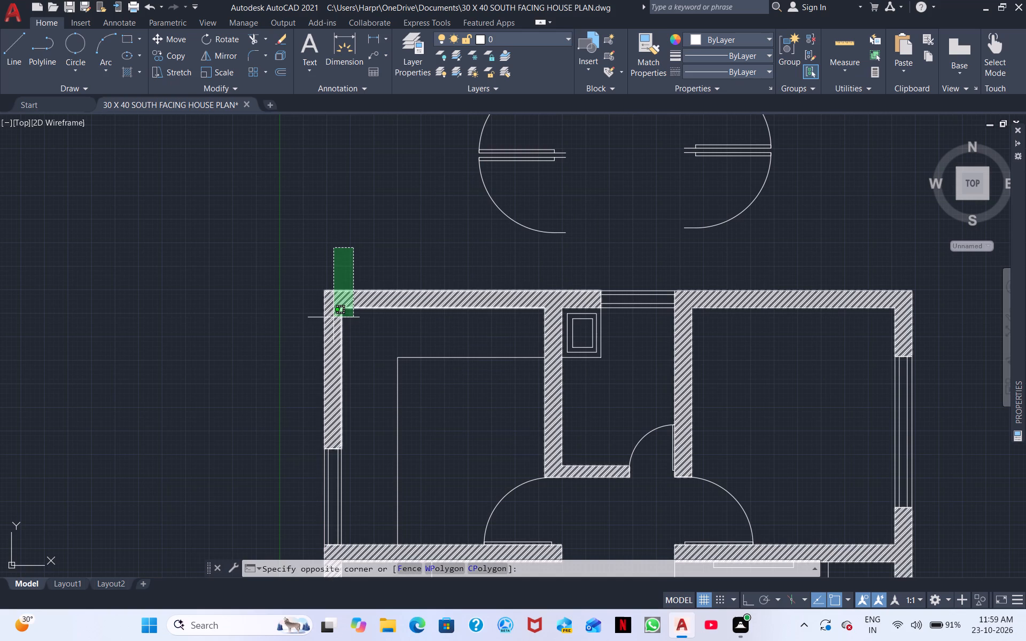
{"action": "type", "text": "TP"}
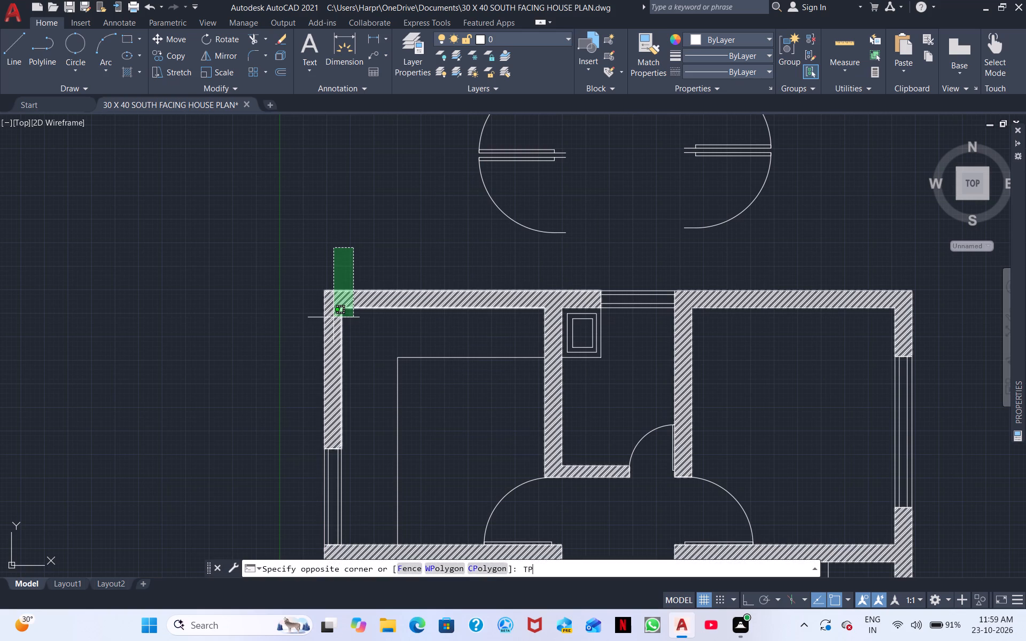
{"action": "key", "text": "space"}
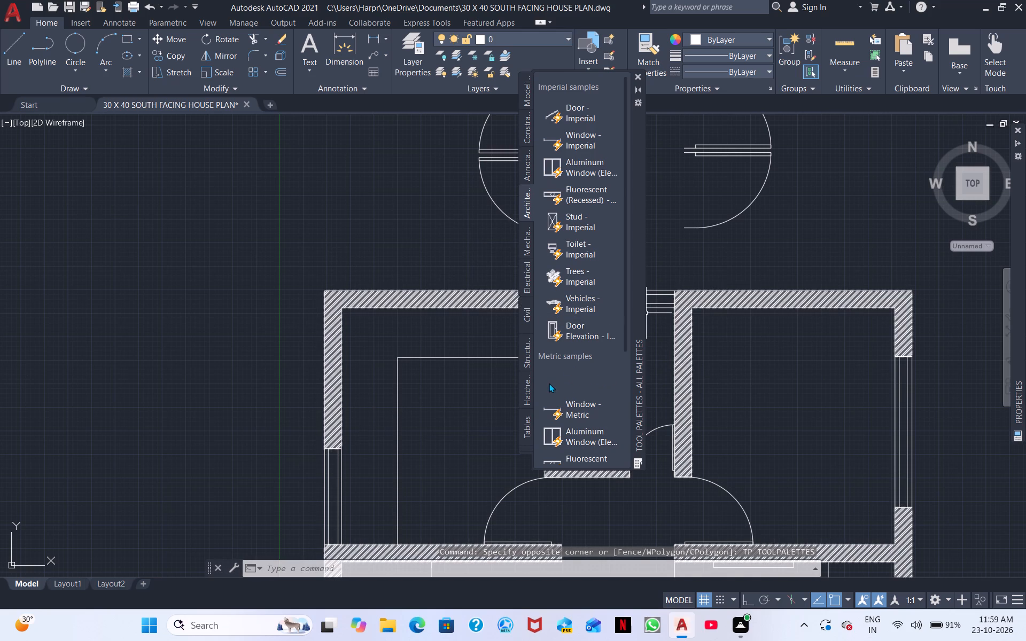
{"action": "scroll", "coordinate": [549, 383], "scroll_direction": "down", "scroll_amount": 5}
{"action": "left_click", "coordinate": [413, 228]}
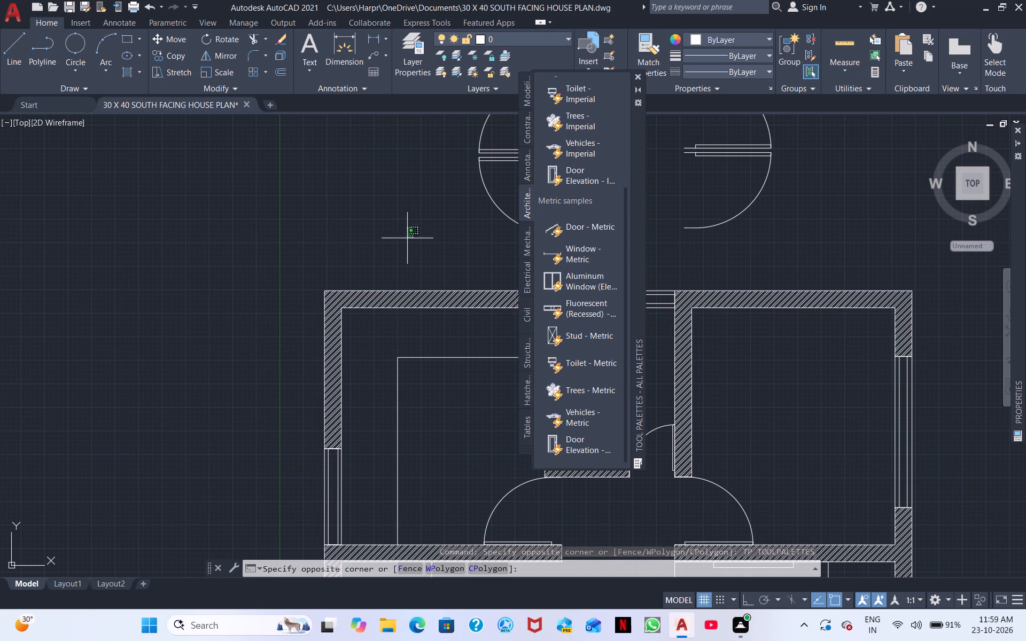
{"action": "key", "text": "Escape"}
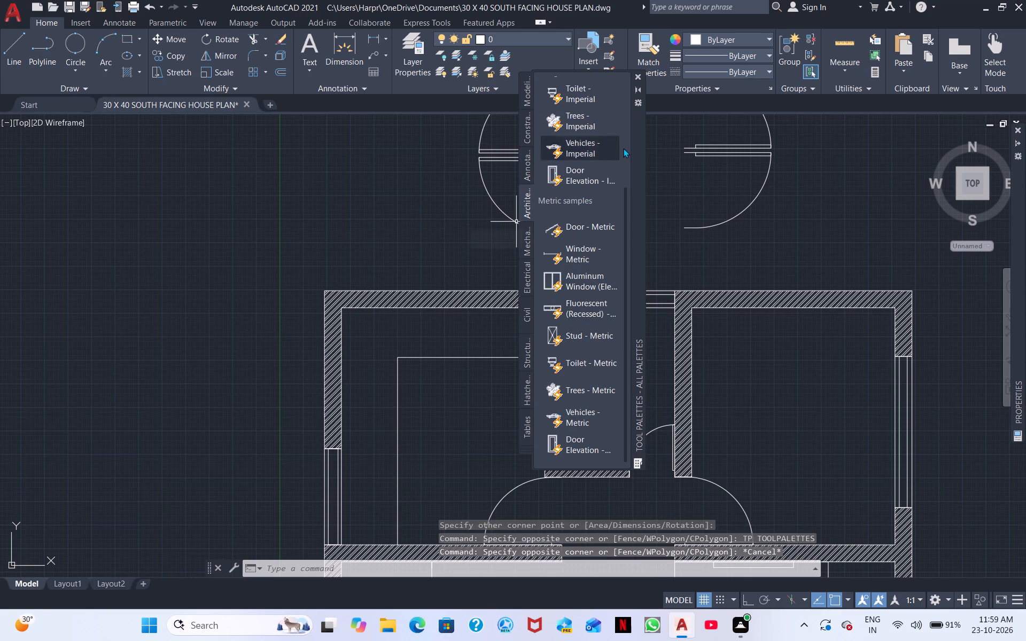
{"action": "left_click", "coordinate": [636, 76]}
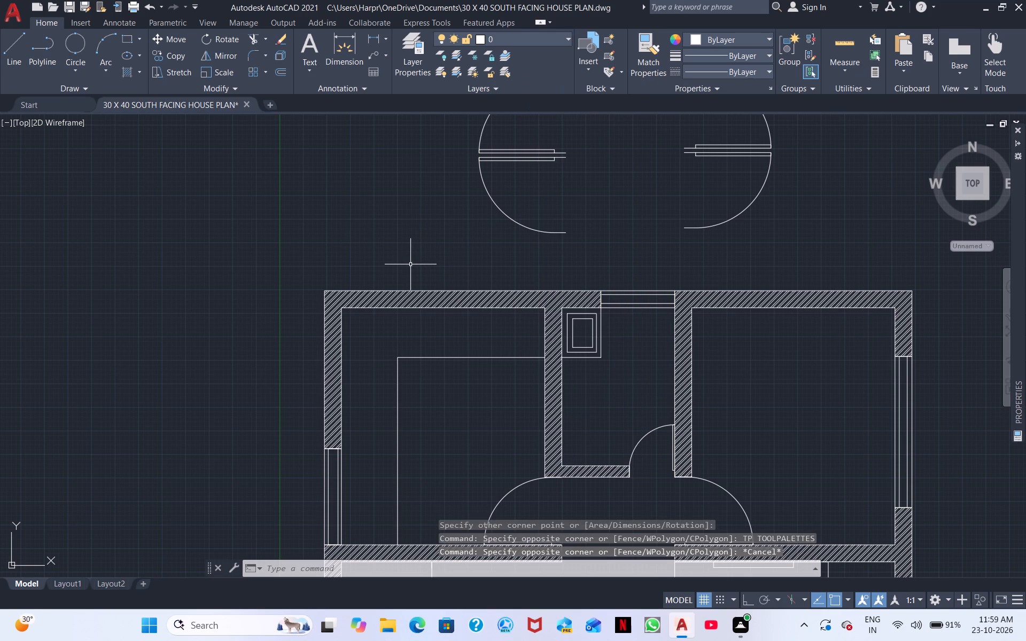
Insert the Bed - Queen block from DesignCenter at scale 1 and rotation 0 in the empty space northwest of the first plan.
{"action": "type", "text": "DC"}
{"action": "key", "text": "space"}
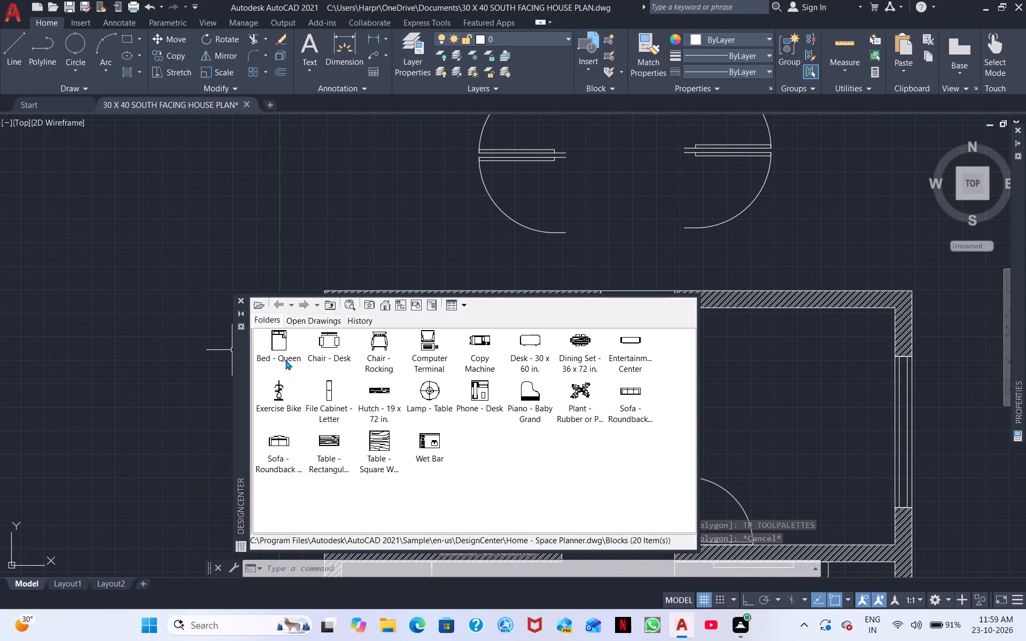
{"action": "left_click", "coordinate": [279, 346]}
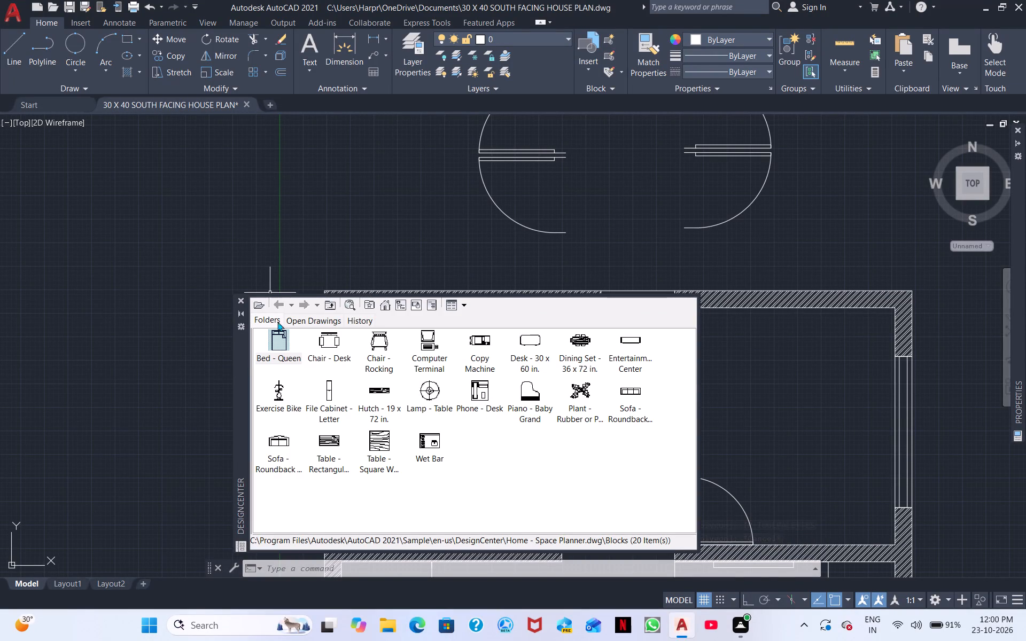
{"action": "double_click", "coordinate": [283, 341]}
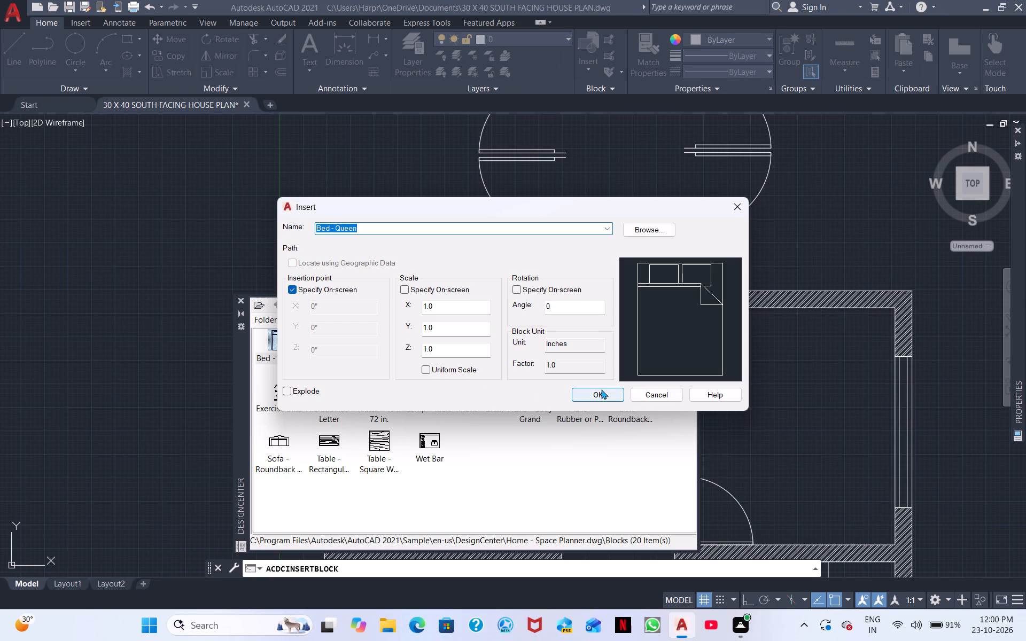
{"action": "left_click", "coordinate": [601, 389]}
{"action": "left_click", "coordinate": [275, 345]}
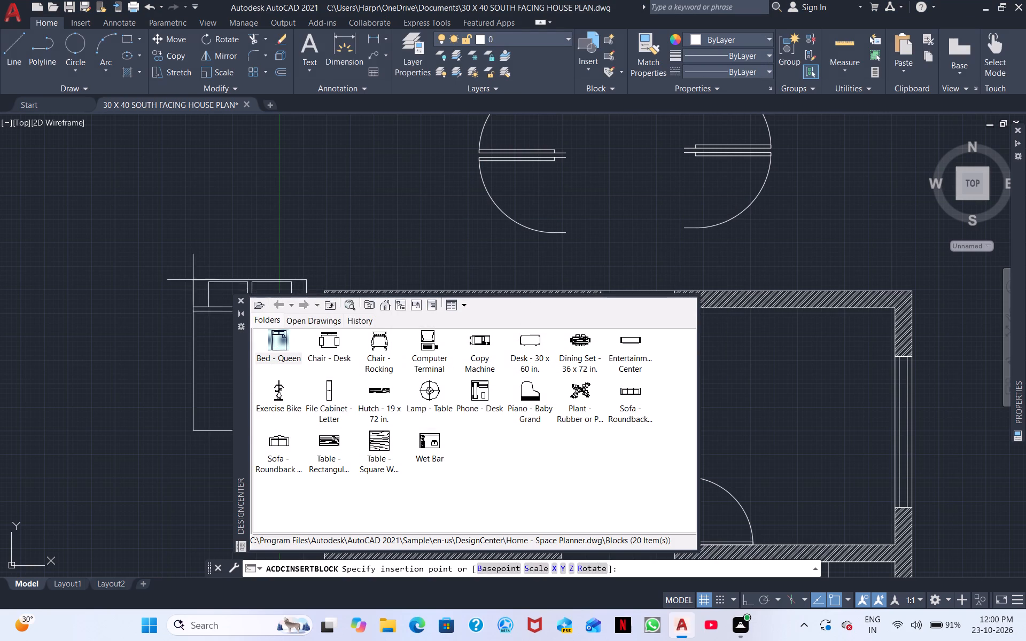
{"action": "left_click", "coordinate": [56, 158]}
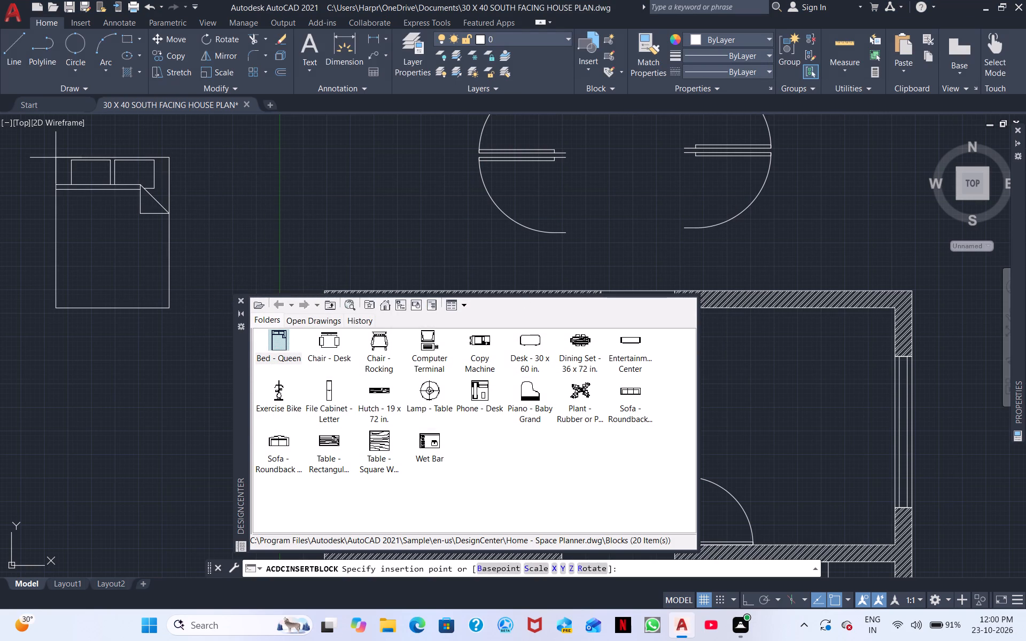
Insert the Sofa - Roundback Loveseat 5 ft. block at scale 1 in the empty space just northeast of the bed.
{"action": "double_click", "coordinate": [278, 446]}
{"action": "left_click", "coordinate": [602, 398]}
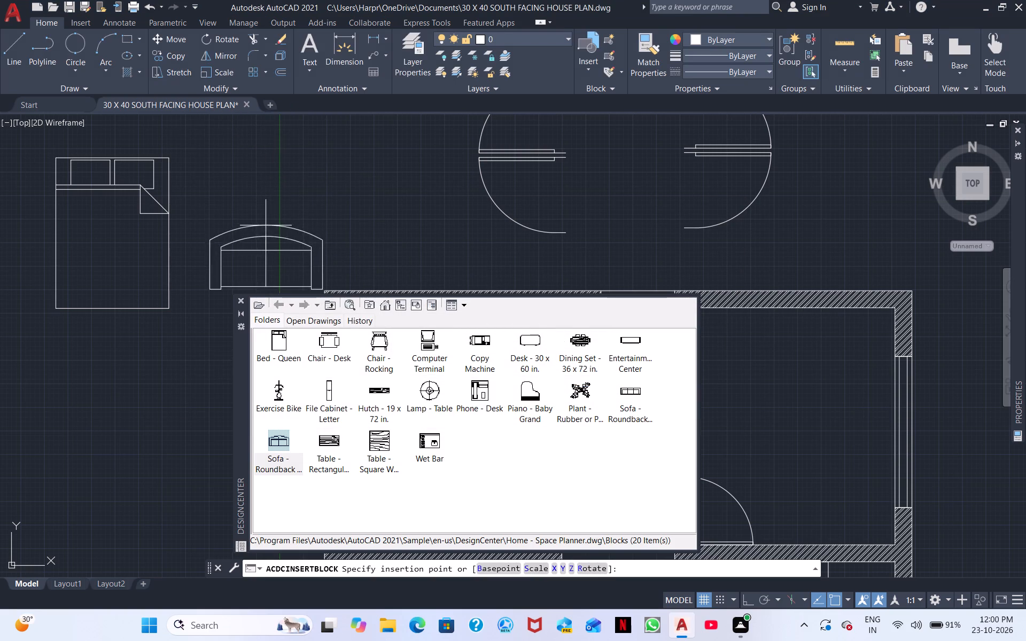
{"action": "middle_click_drag", "start_coordinate": [266, 228], "coordinate": [266, 248]}
{"action": "middle_click_drag", "start_coordinate": [263, 165], "coordinate": [262, 241]}
{"action": "left_click", "coordinate": [242, 181]}
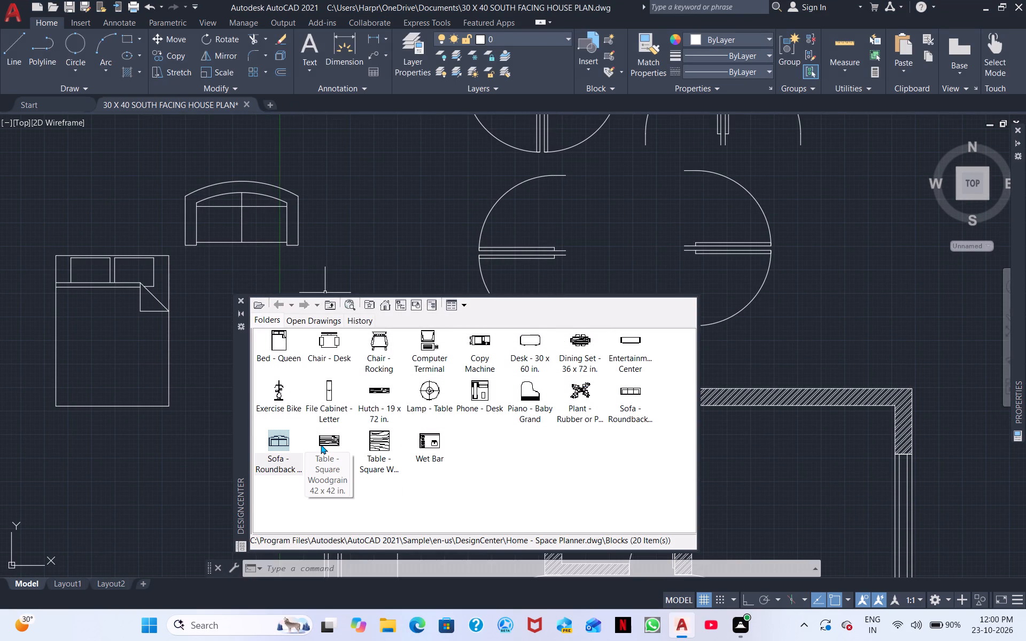
Insert the Dining Set - 36 x 72 in. block in the empty space above the first plan's northeast corner, east of the loose door symbols.
{"action": "double_click", "coordinate": [584, 346]}
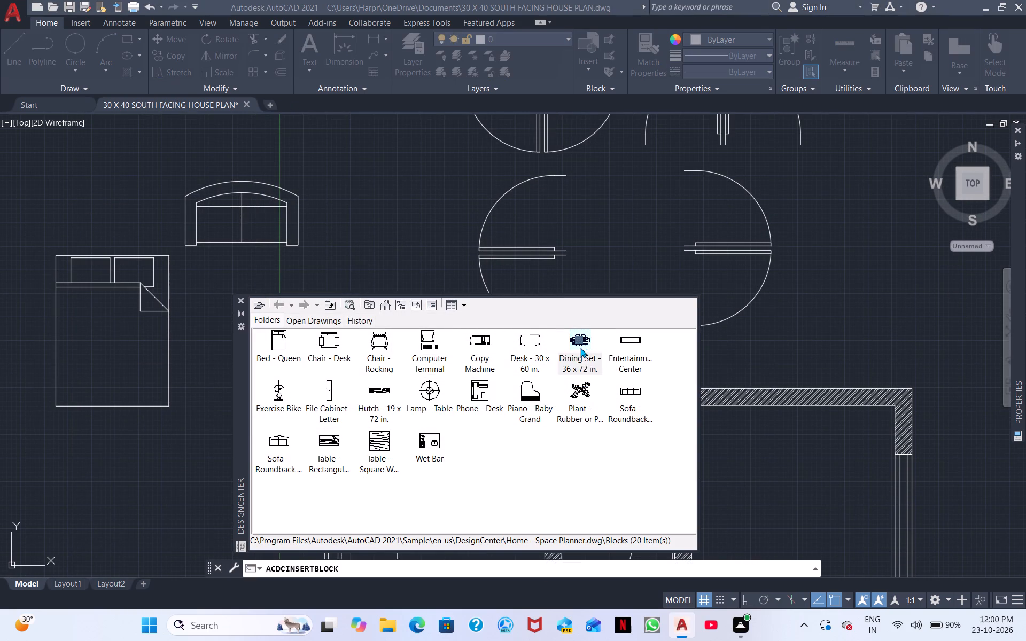
{"action": "left_click", "coordinate": [599, 390]}
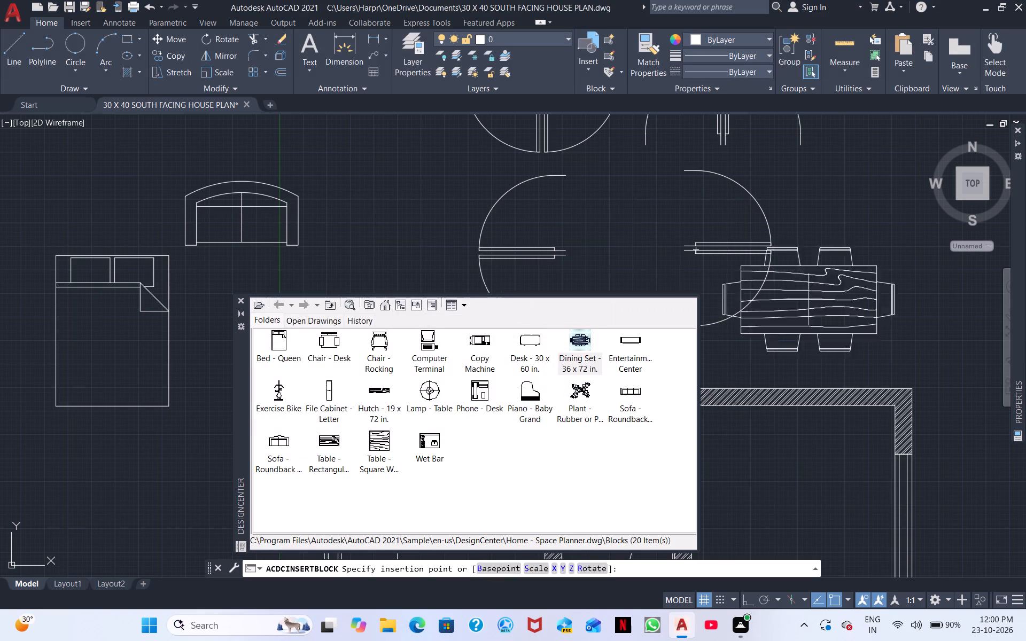
{"action": "left_click", "coordinate": [876, 261]}
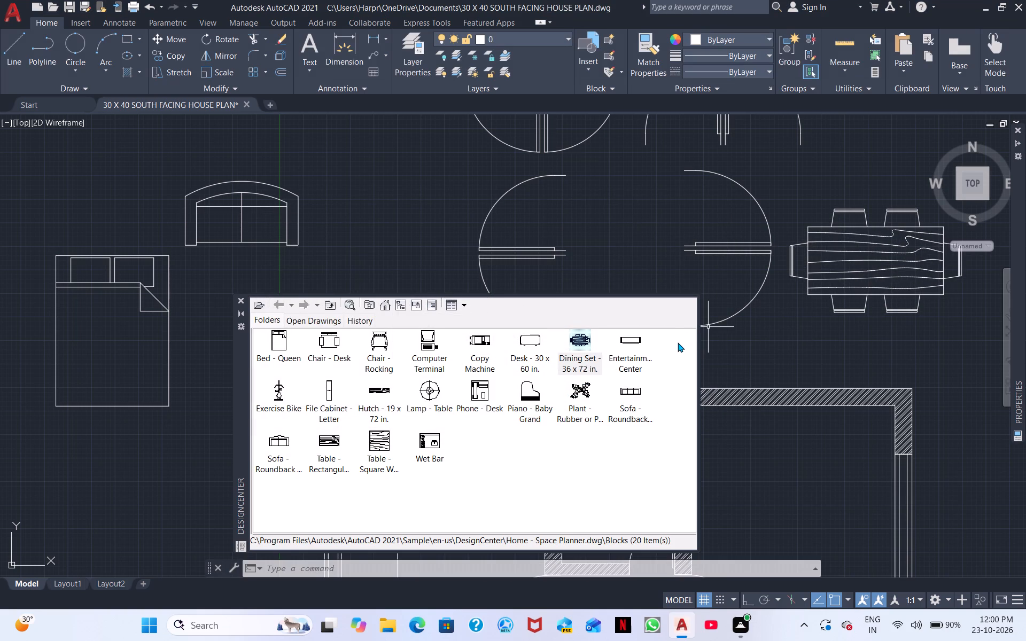
Insert a second Sofa - Roundback Loveseat 5 ft. block directly east of the first loveseat, level with it.
{"action": "double_click", "coordinate": [277, 439]}
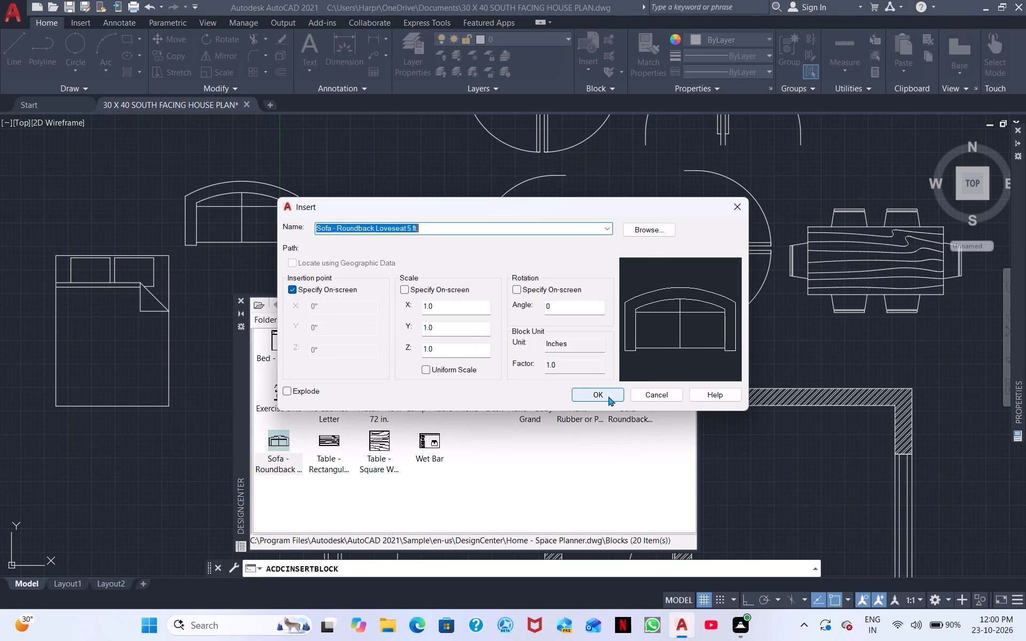
{"action": "left_click", "coordinate": [608, 396]}
{"action": "left_click", "coordinate": [283, 439]}
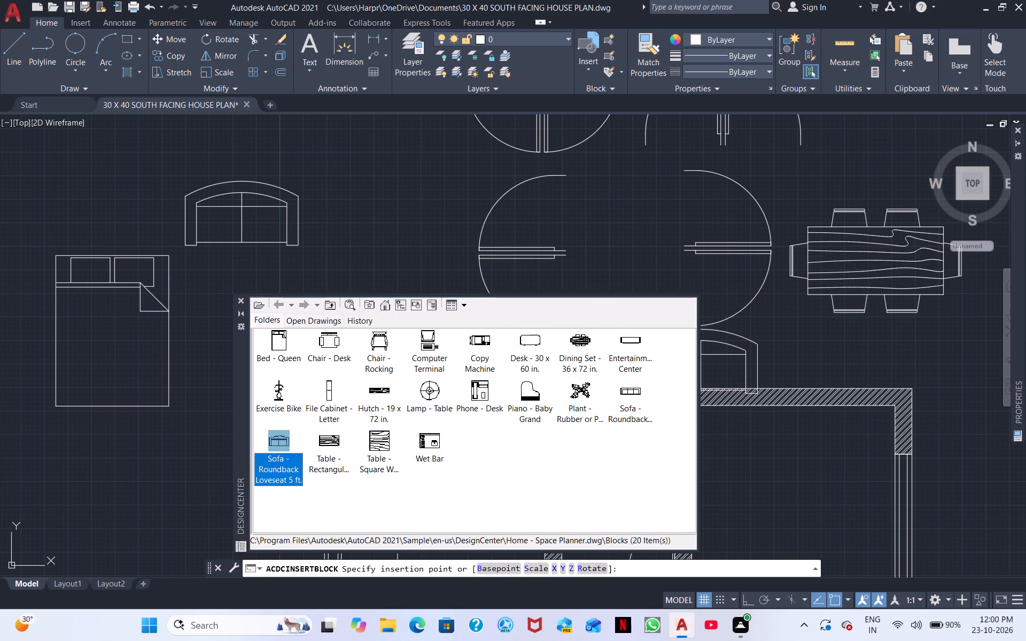
{"action": "left_click", "coordinate": [364, 181]}
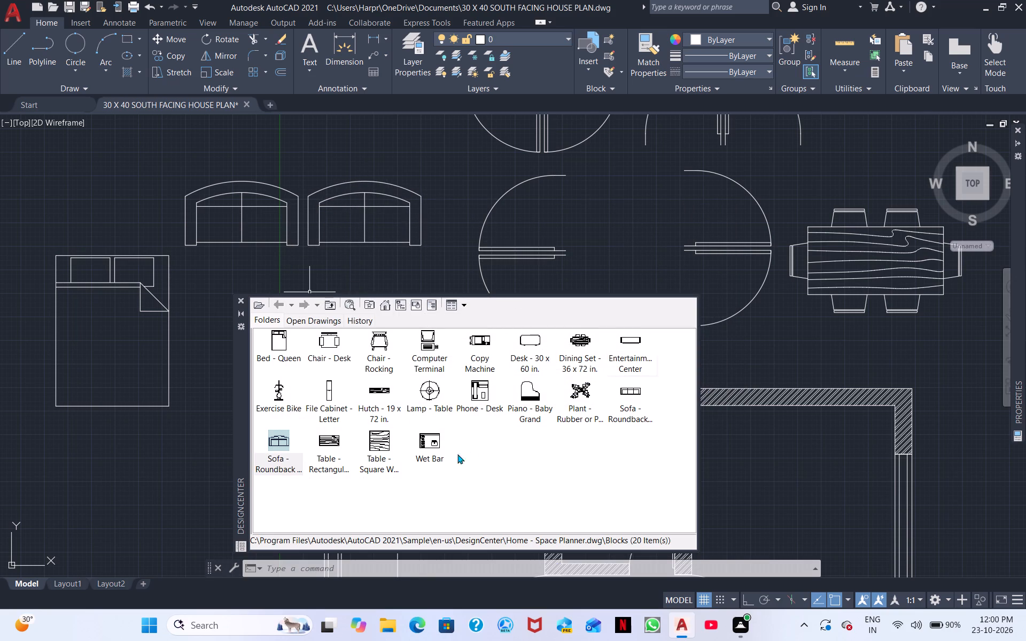
Insert the Table - Square Woodgrain 42 x 42 in. block at scale 1 just below the two loveseats.
{"action": "double_click", "coordinate": [375, 441]}
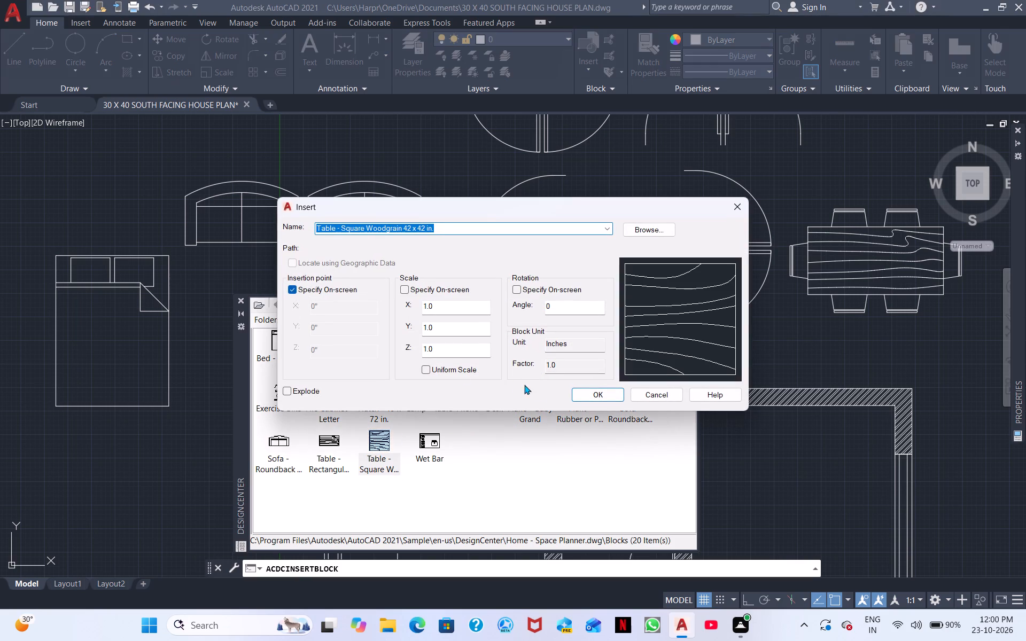
{"action": "left_click", "coordinate": [595, 396]}
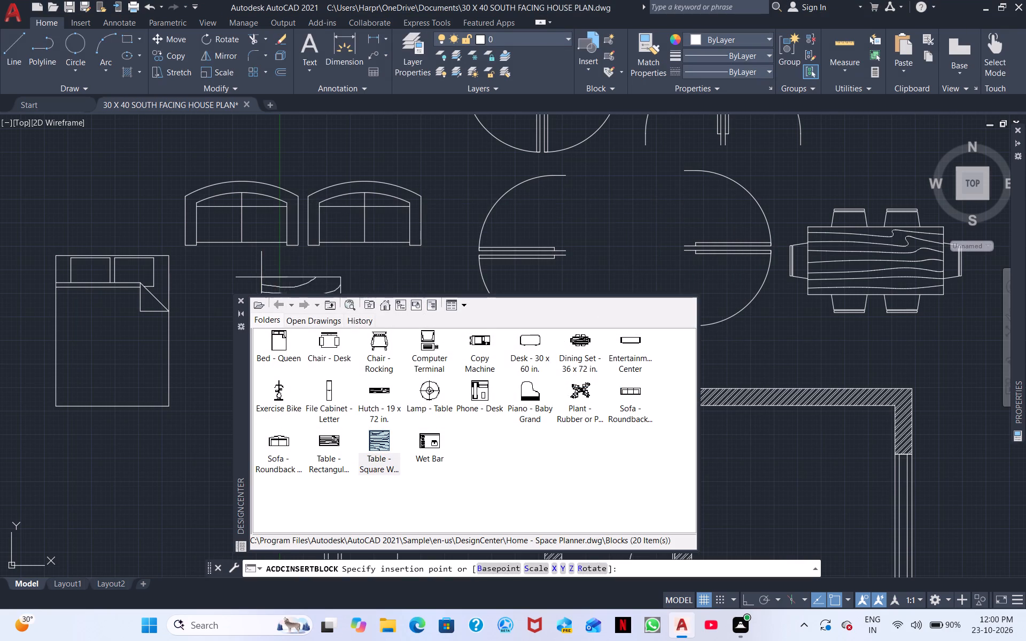
{"action": "left_click", "coordinate": [270, 259]}
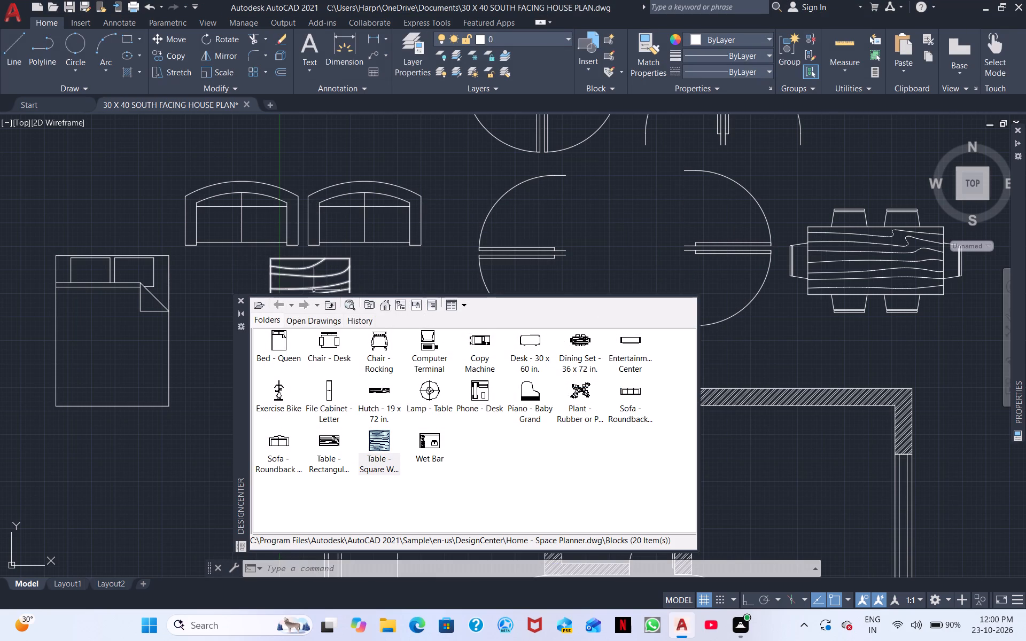
Insert the Lamp - Table block at scale 1 in the empty space just above the queen bed.
{"action": "double_click", "coordinate": [425, 394]}
{"action": "left_click", "coordinate": [596, 392]}
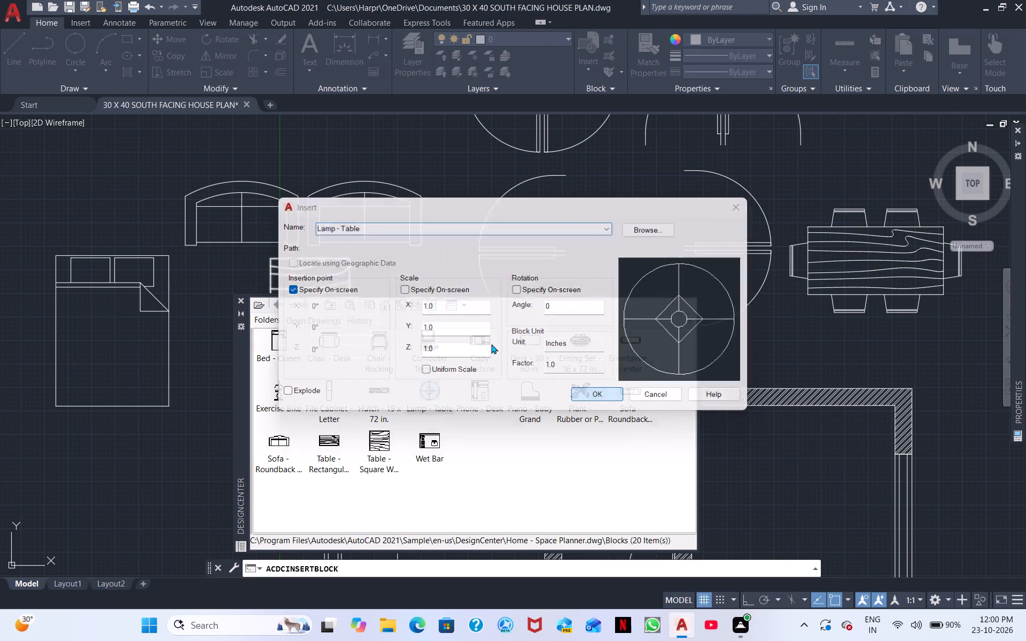
{"action": "left_click", "coordinate": [75, 197]}
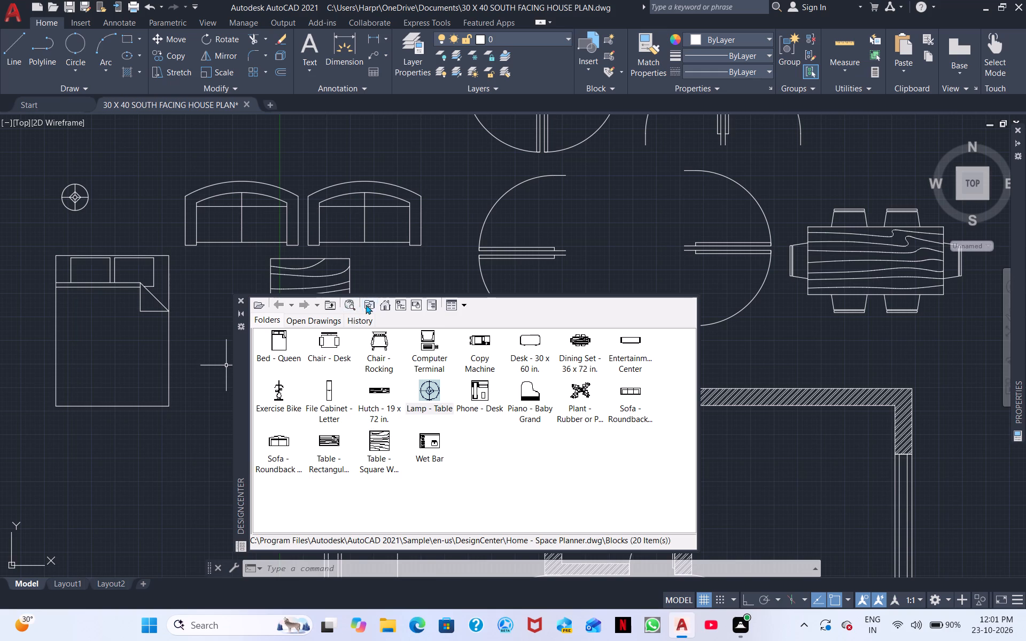
Insert the Toilet - top block from House Designer.dwg at scale 1 in the first plan's northeast room.
{"action": "left_click", "coordinate": [386, 305]}
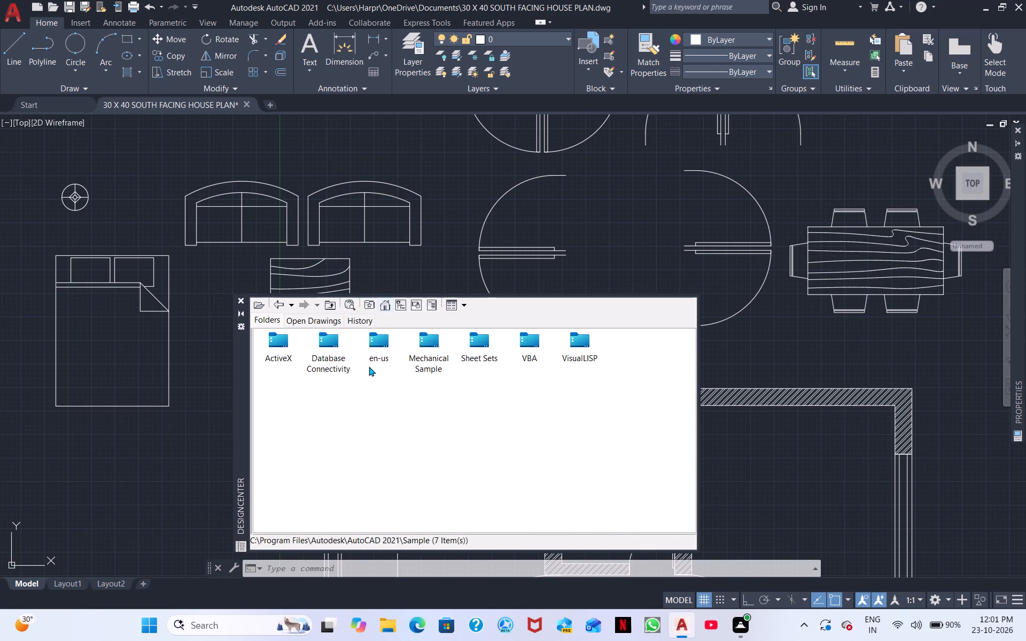
{"action": "double_click", "coordinate": [376, 349]}
{"action": "double_click", "coordinate": [278, 350]}
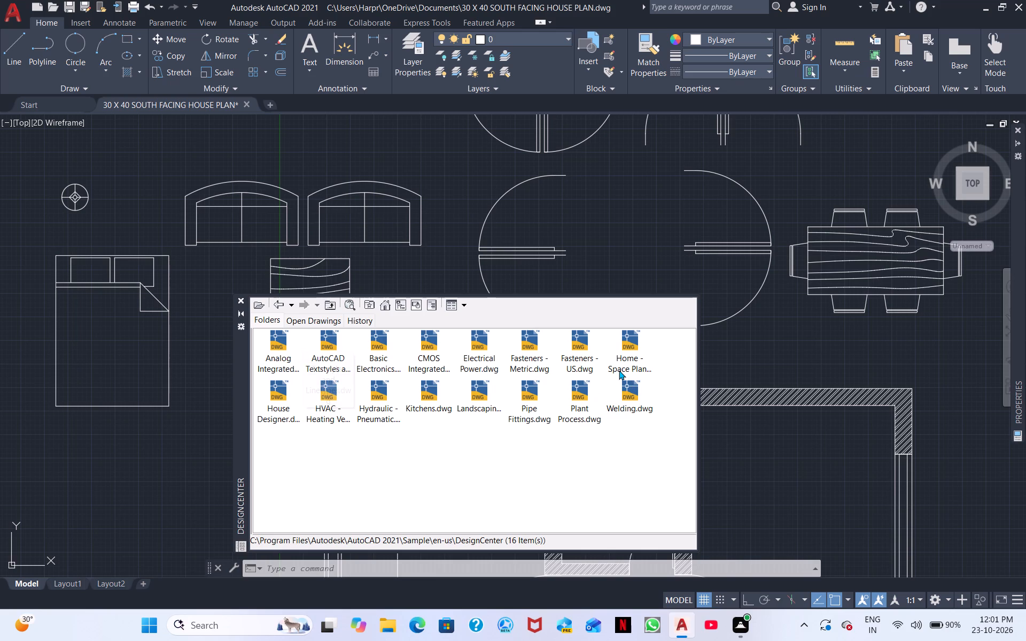
{"action": "double_click", "coordinate": [283, 394]}
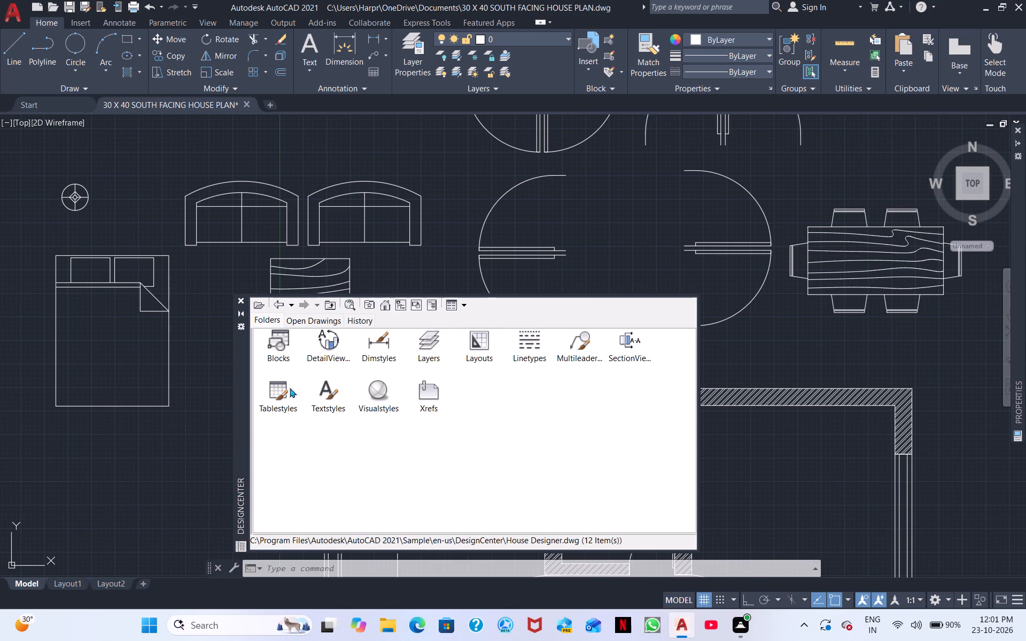
{"action": "double_click", "coordinate": [282, 353]}
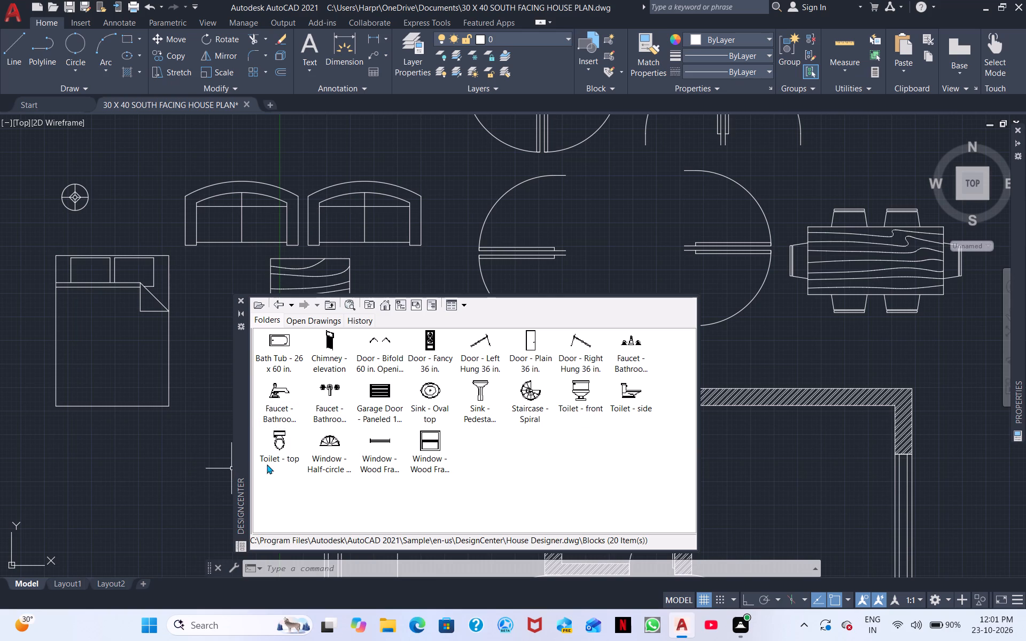
{"action": "double_click", "coordinate": [274, 448]}
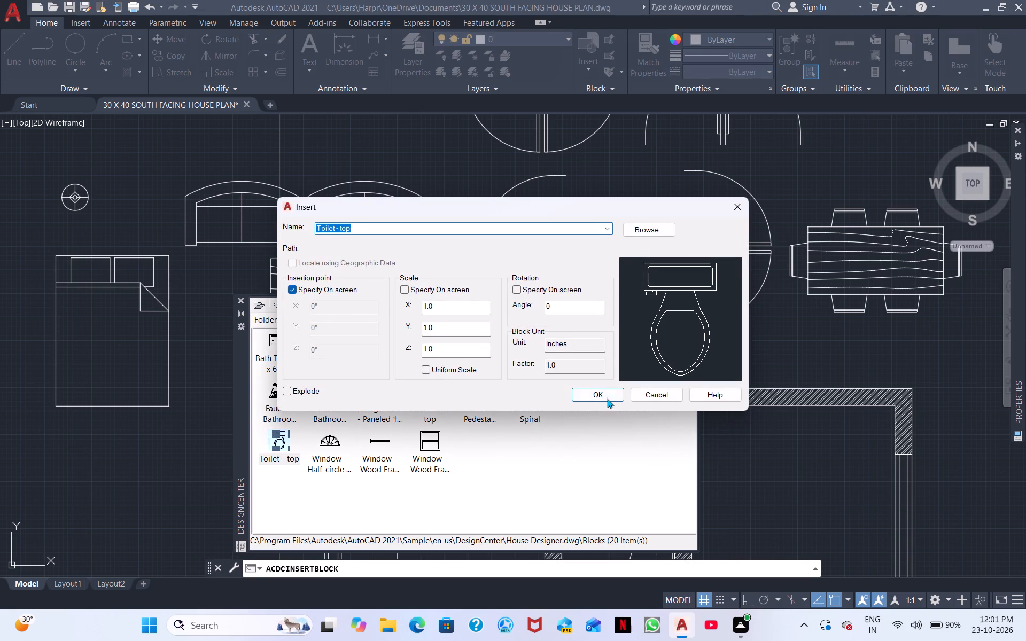
{"action": "left_click", "coordinate": [602, 398]}
{"action": "left_click", "coordinate": [799, 437]}
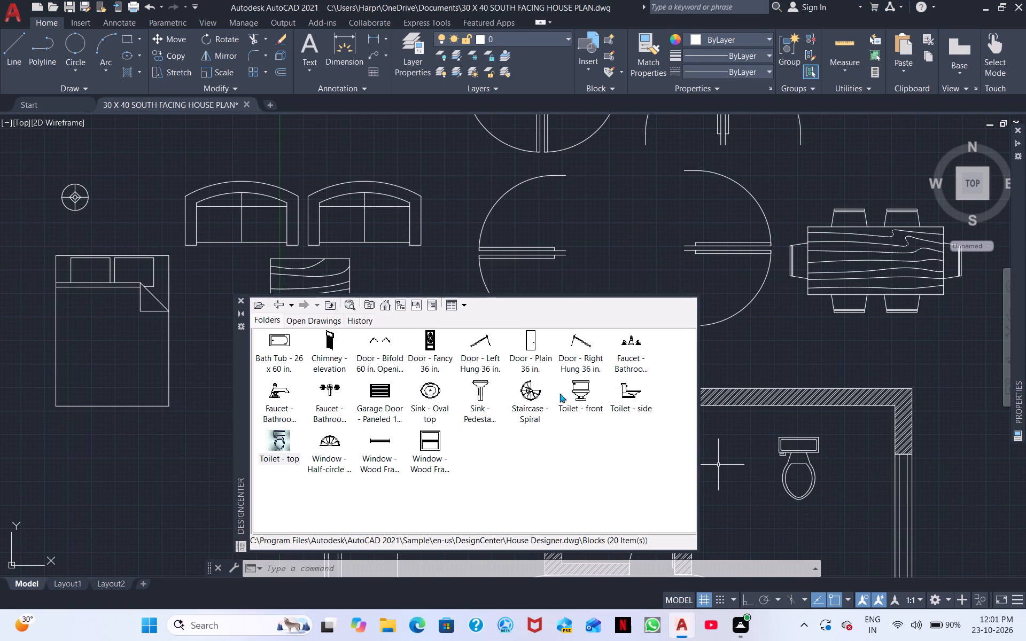
Insert the Wall Cabinet - 18 x 36 in front block from Kitchens.dwg at scale 1, just southeast of the toilet.
{"action": "left_click", "coordinate": [278, 309]}
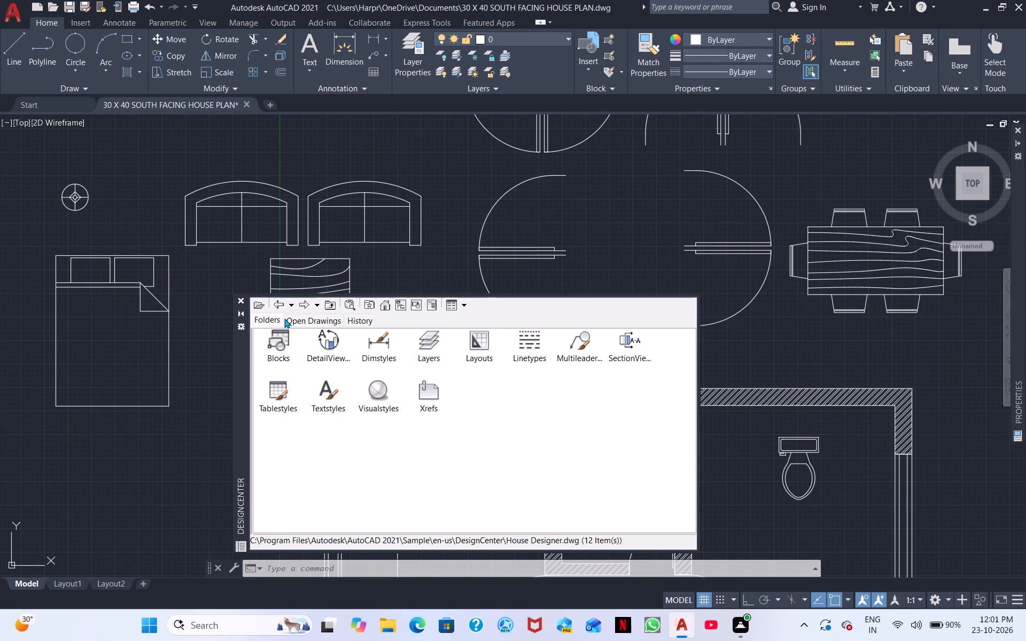
{"action": "left_click", "coordinate": [281, 308]}
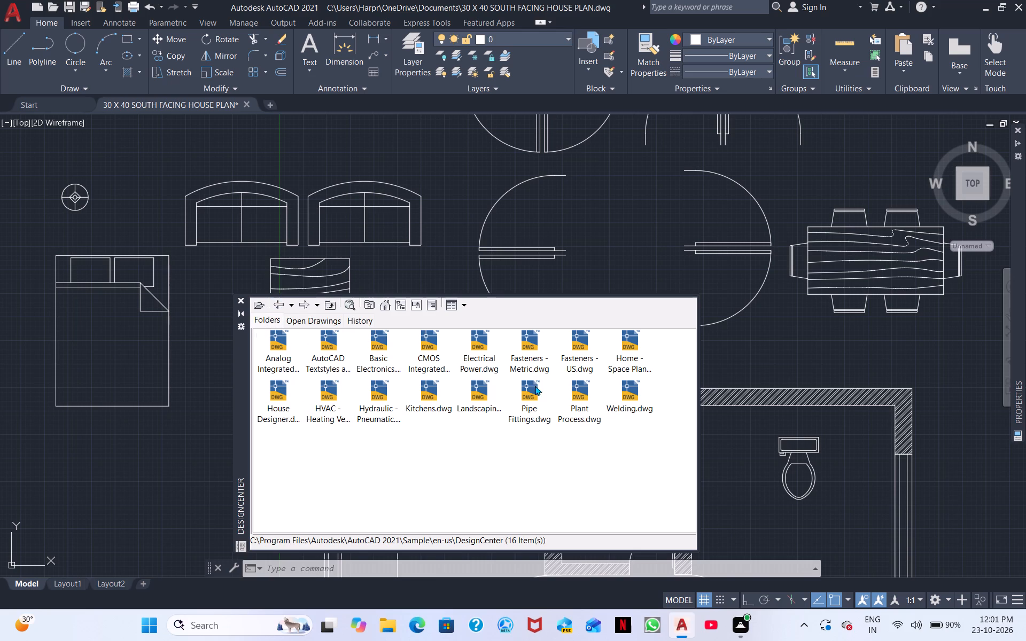
{"action": "double_click", "coordinate": [429, 388]}
{"action": "double_click", "coordinate": [284, 351]}
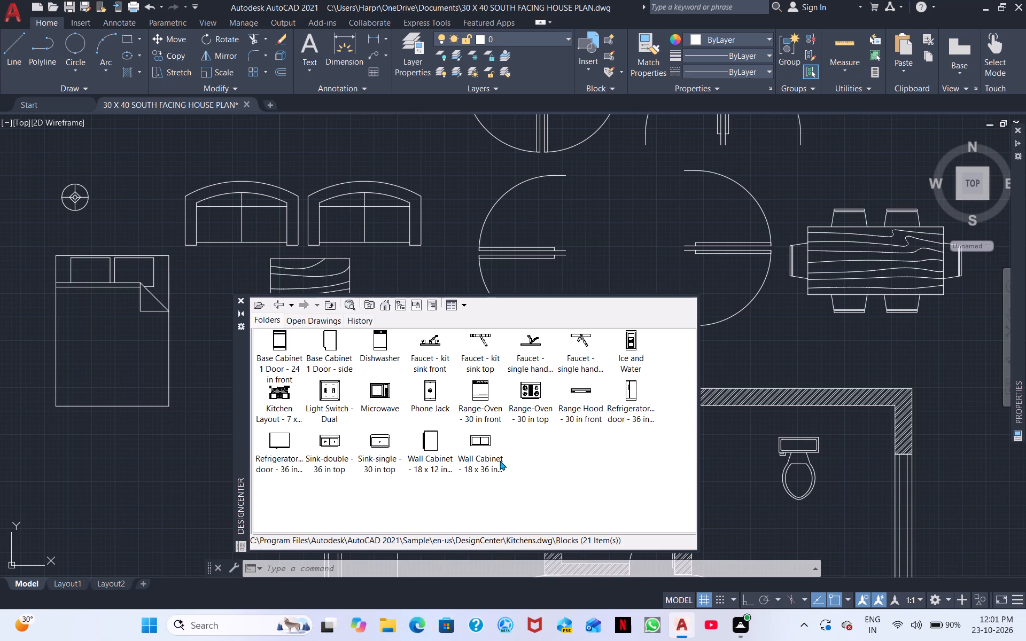
{"action": "double_click", "coordinate": [475, 444]}
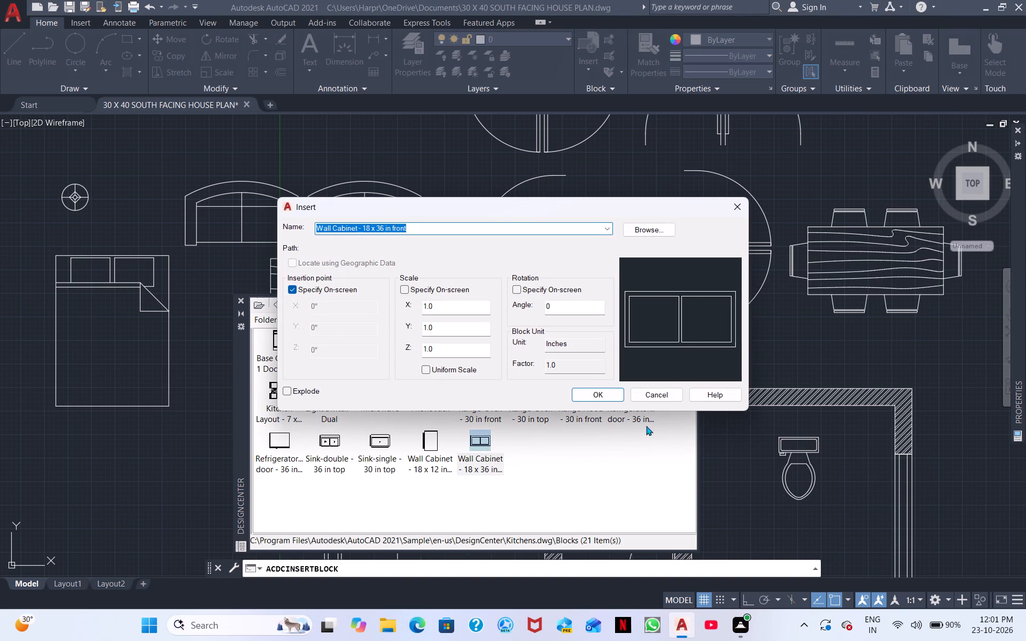
{"action": "left_click", "coordinate": [607, 397]}
{"action": "left_click", "coordinate": [819, 498]}
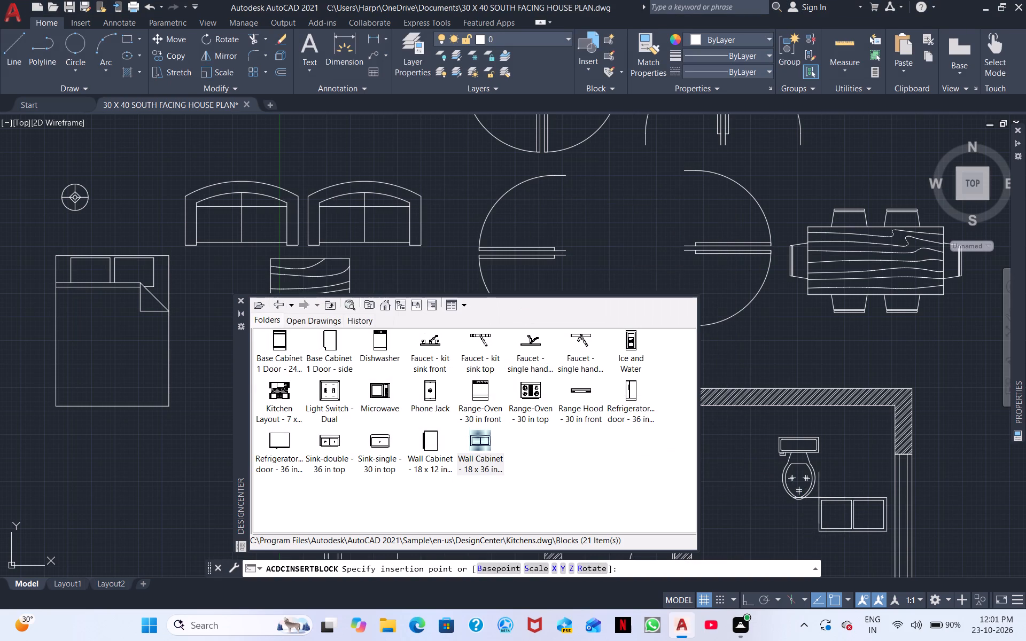
Insert a second Wall Cabinet - 18 x 36 in front block at scale 1 directly west of the first cabinet.
{"action": "double_click", "coordinate": [479, 448]}
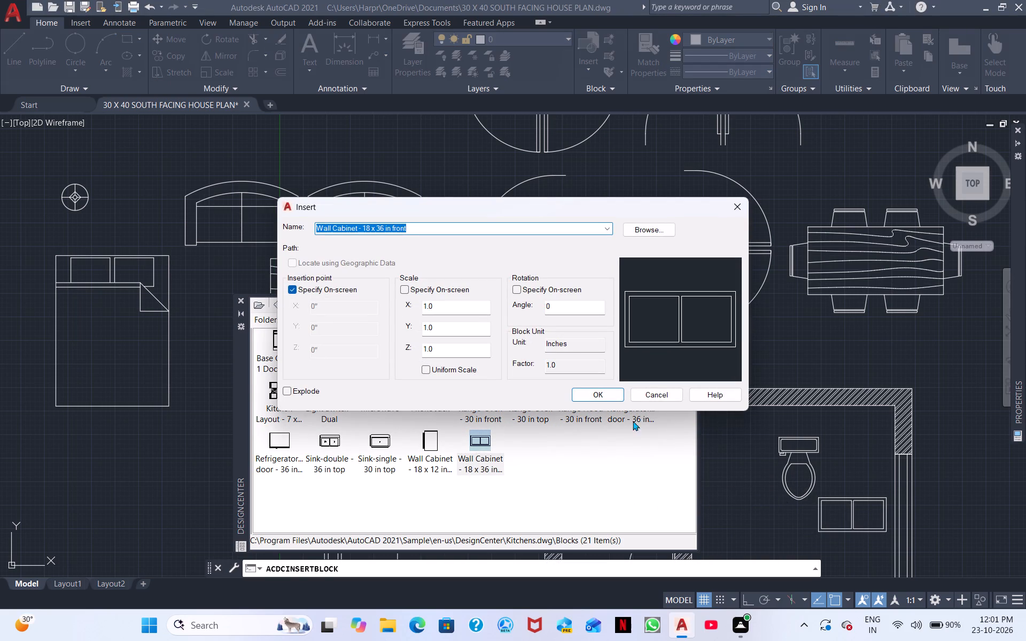
{"action": "left_click", "coordinate": [602, 399]}
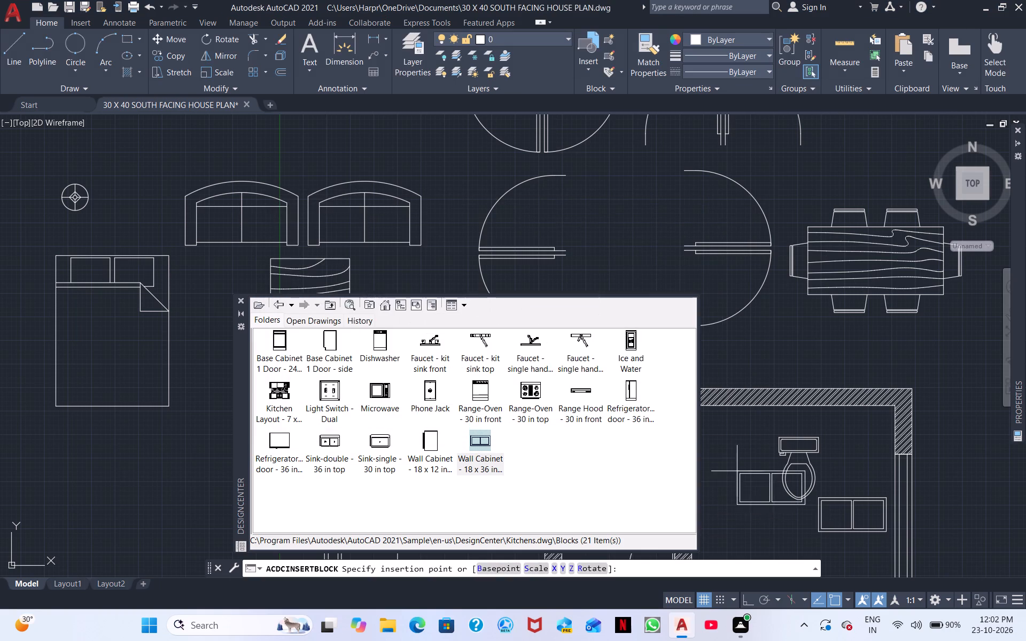
{"action": "left_click", "coordinate": [747, 502]}
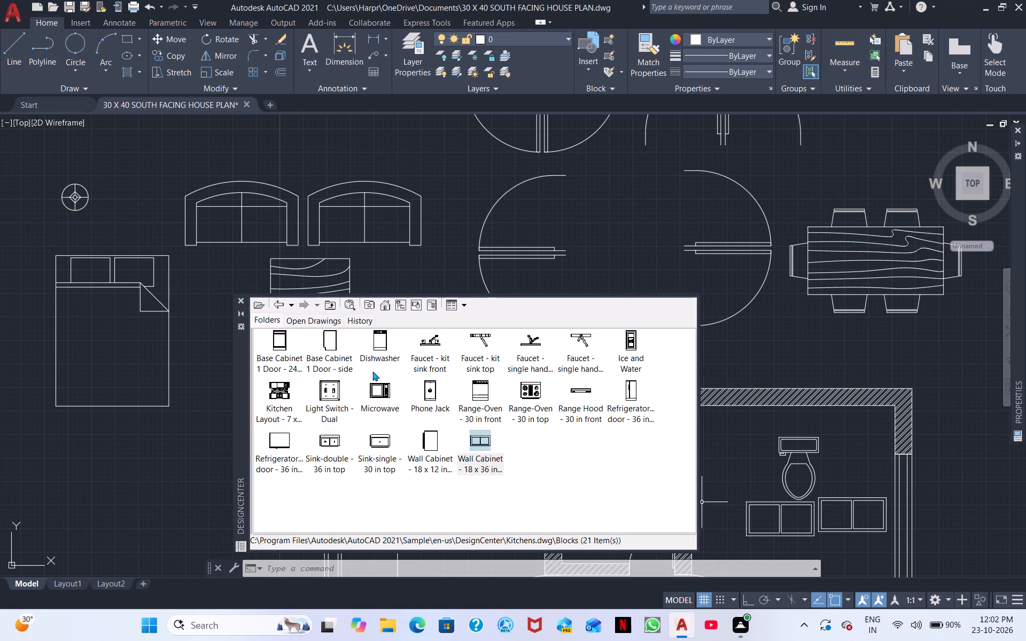
Insert the Range-Oven - 30 in top block just west of the toilet in the northeast room.
{"action": "double_click", "coordinate": [520, 390]}
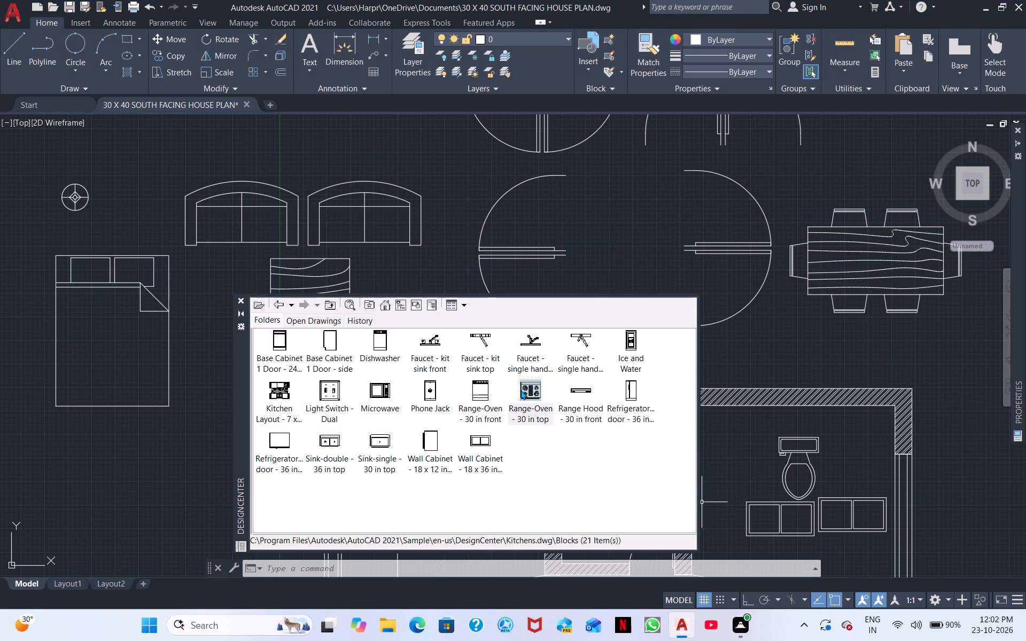
{"action": "left_click", "coordinate": [590, 390]}
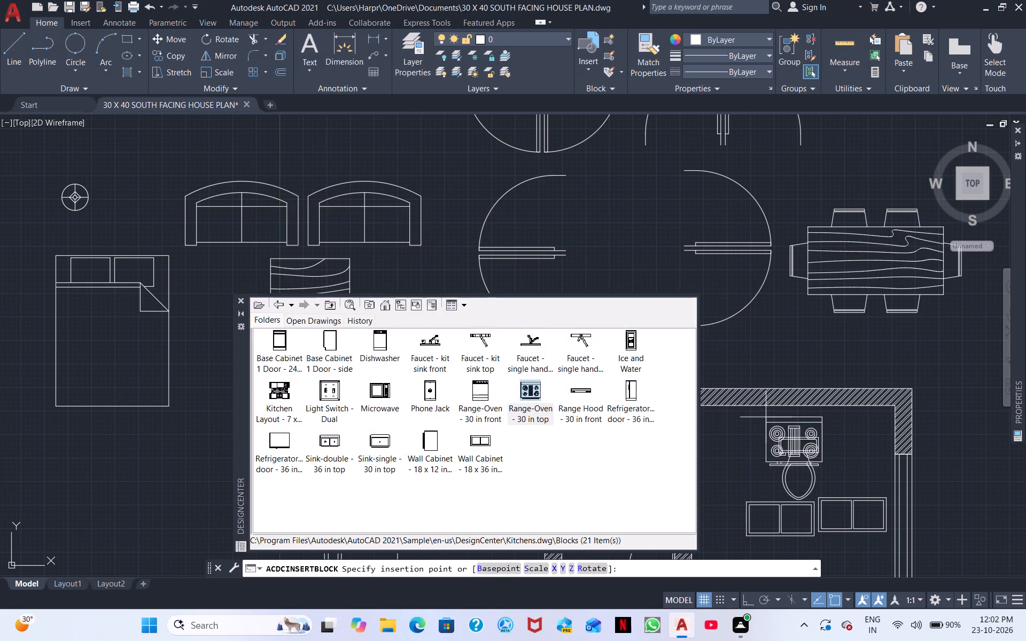
{"action": "left_click", "coordinate": [710, 434]}
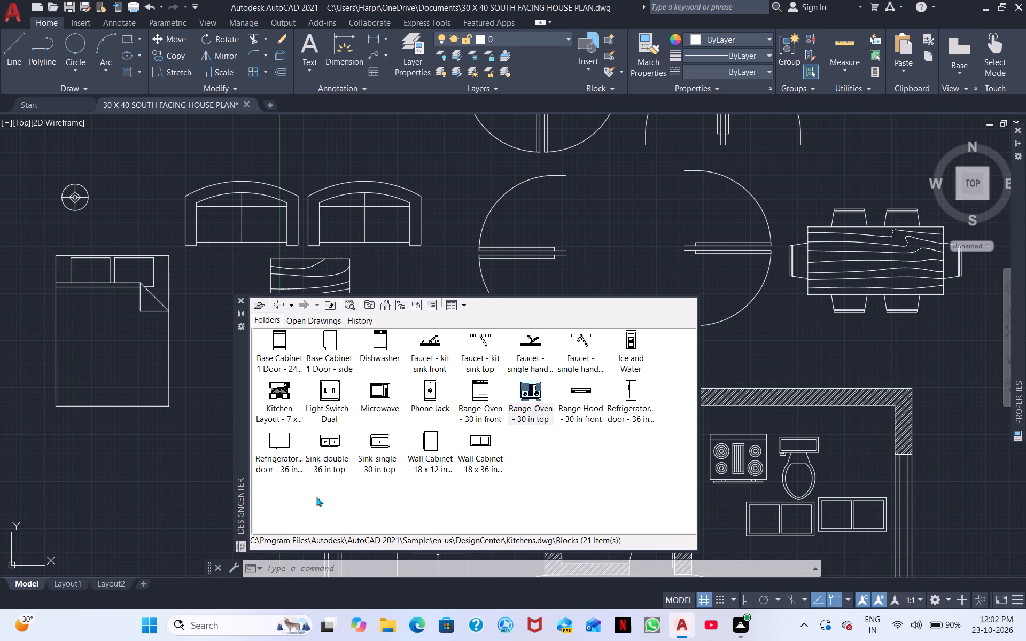
Insert the Sink-double - 36 in top block outside the first plan's east wall and close DesignCenter.
{"action": "double_click", "coordinate": [329, 448]}
{"action": "left_click", "coordinate": [589, 396]}
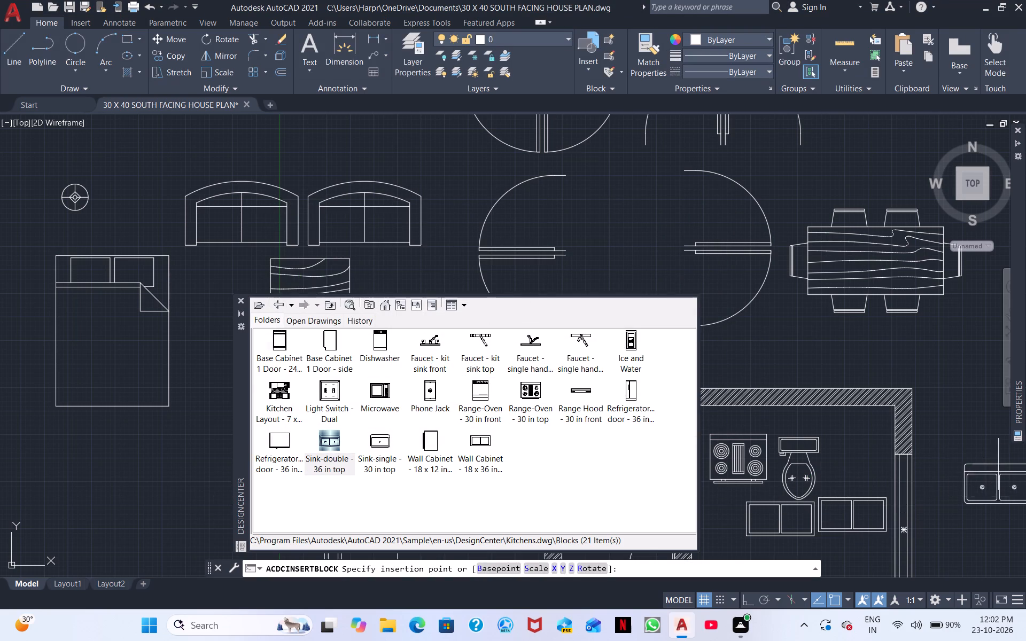
{"action": "left_click", "coordinate": [992, 468]}
{"action": "key", "text": "Escape"}
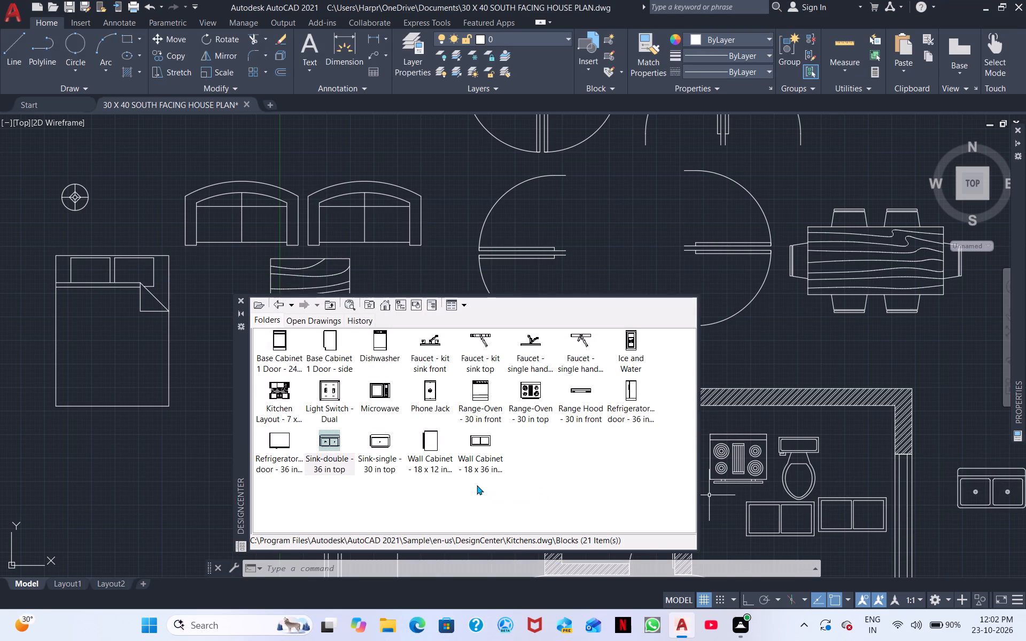
{"action": "left_click", "coordinate": [238, 302]}
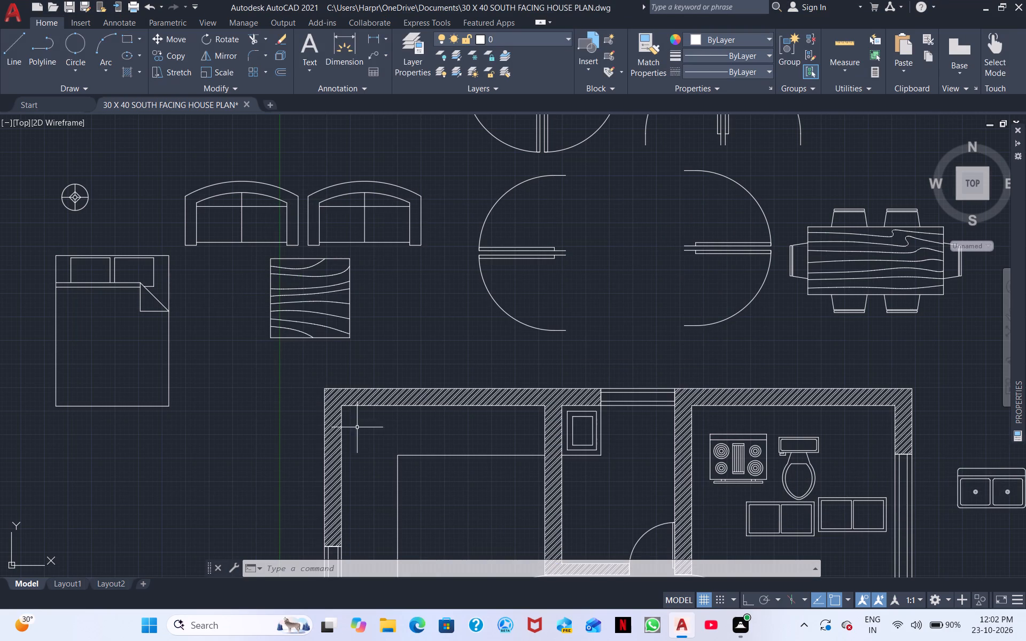
Rotate the double sink 90° about its northwest corner with Ortho mode turned on.
{"action": "middle_click_drag", "start_coordinate": [376, 441], "coordinate": [317, 340]}
{"action": "scroll", "coordinate": [417, 429], "scroll_direction": "down", "scroll_amount": 1}
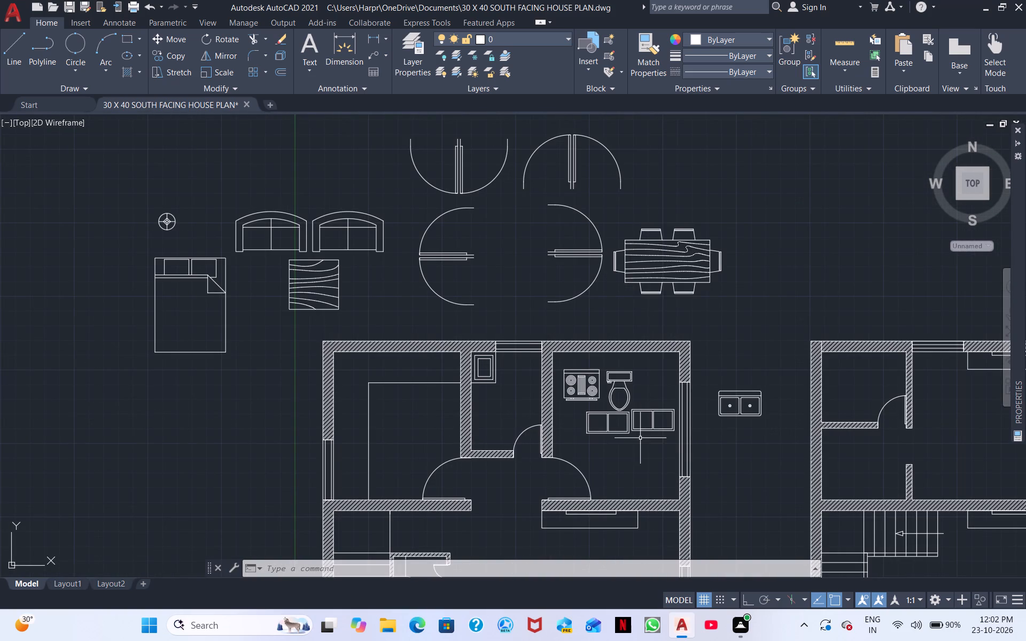
{"action": "left_click", "coordinate": [756, 416]}
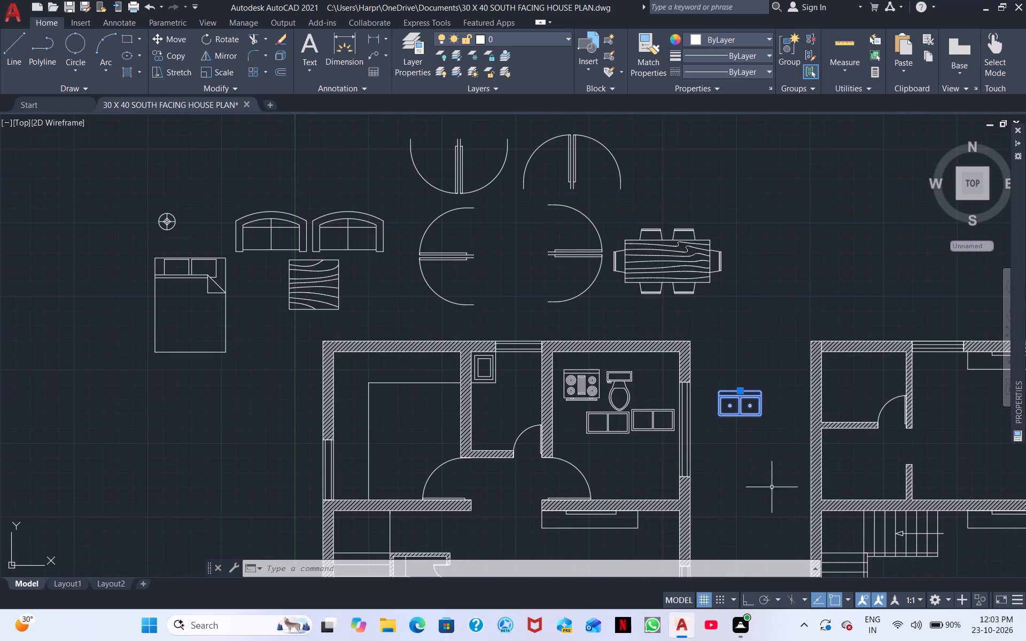
{"action": "left_click", "coordinate": [753, 604]}
{"action": "right_click", "coordinate": [748, 489]}
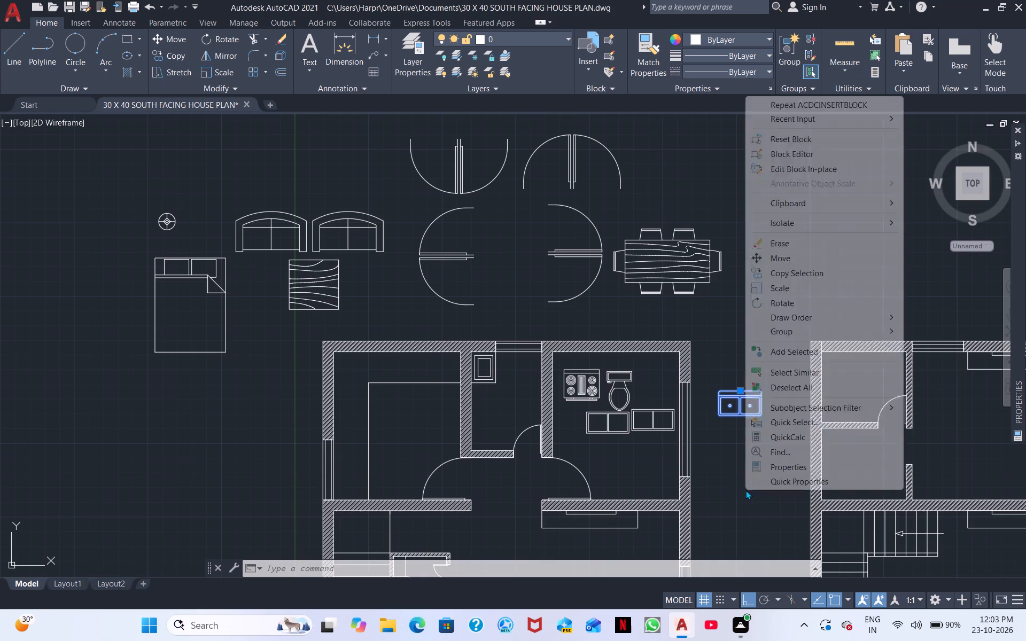
{"action": "left_click", "coordinate": [791, 298]}
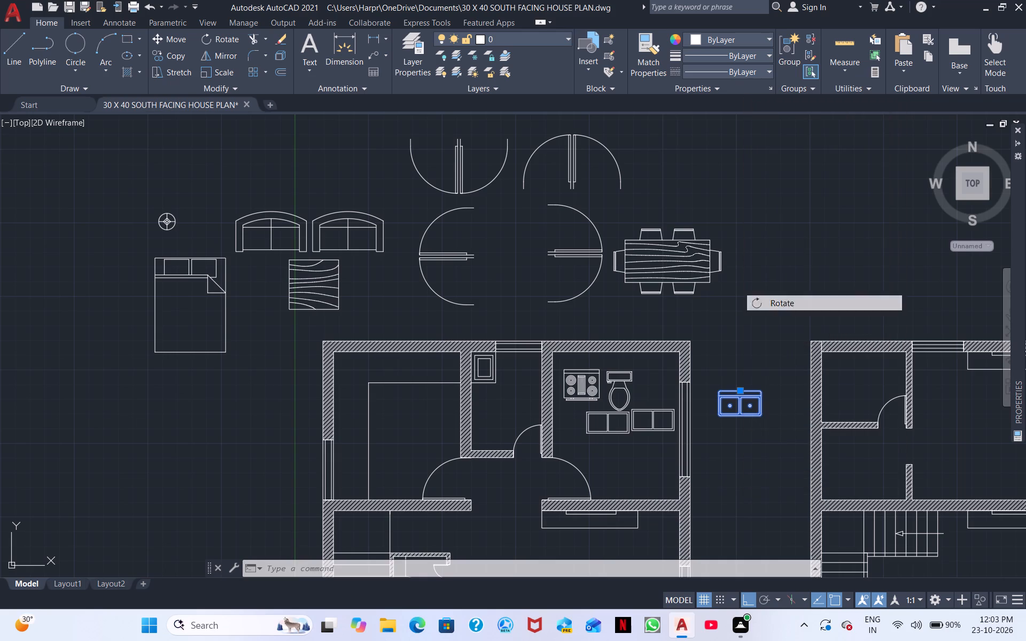
{"action": "left_click", "coordinate": [721, 388]}
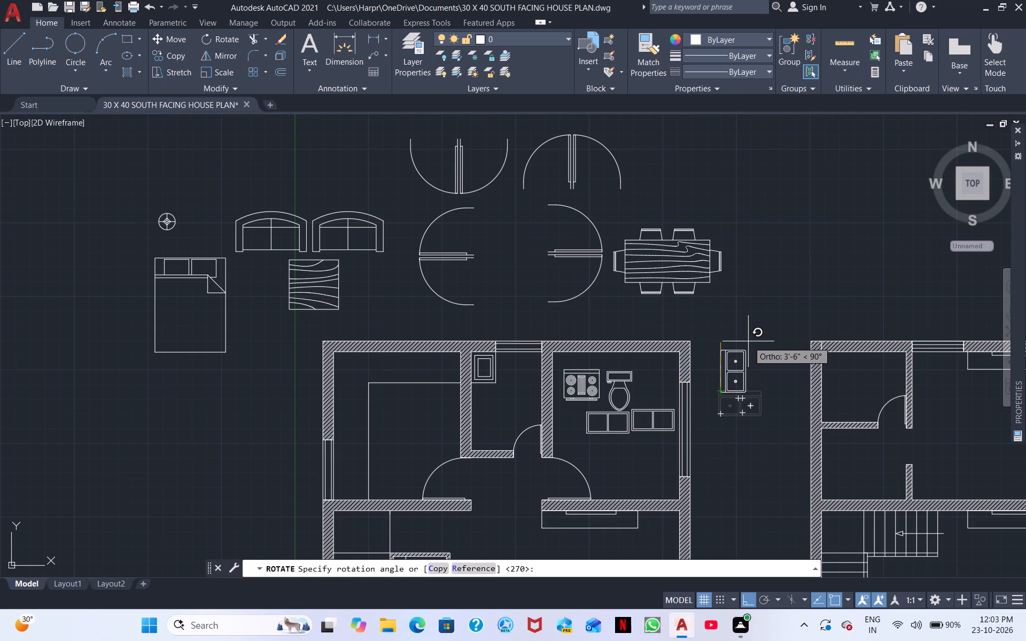
{"action": "left_click", "coordinate": [768, 234]}
Select the rotated double sink and turn off Ortho mode.
{"action": "left_click", "coordinate": [765, 405]}
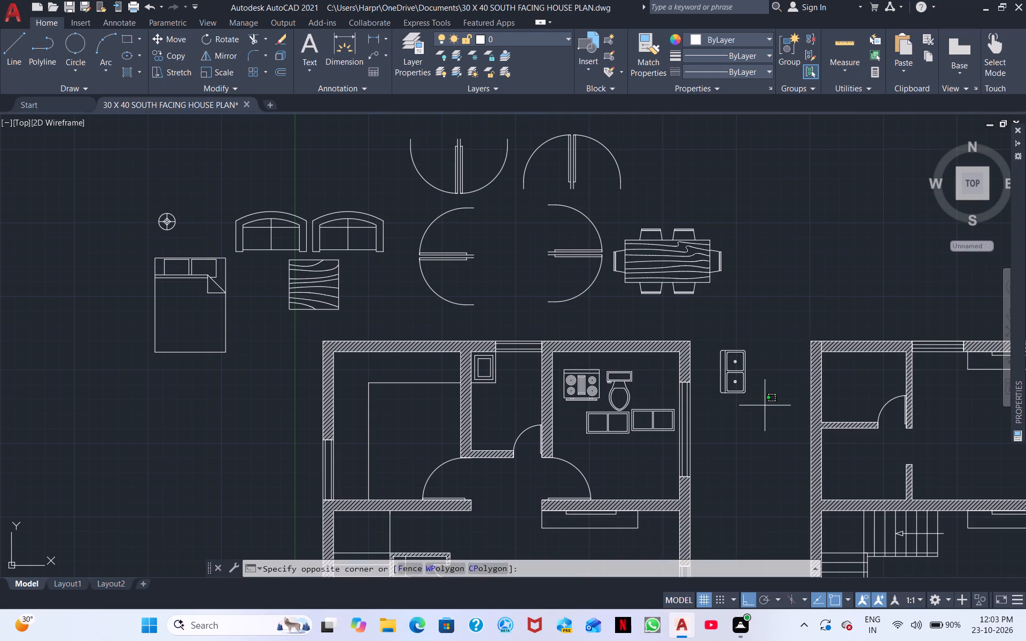
{"action": "left_click", "coordinate": [720, 365]}
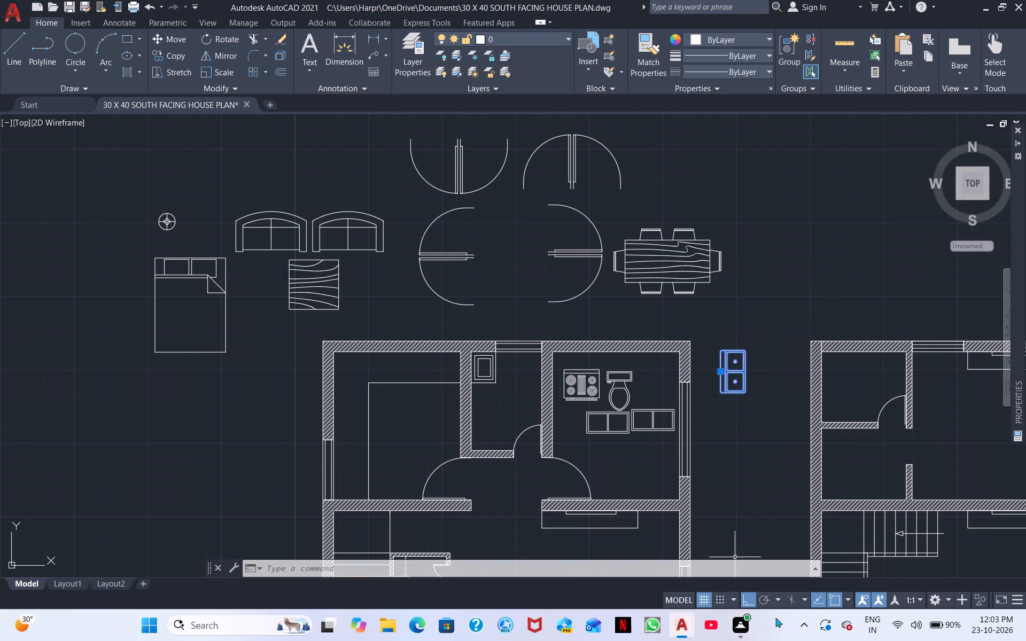
{"action": "left_click", "coordinate": [753, 601]}
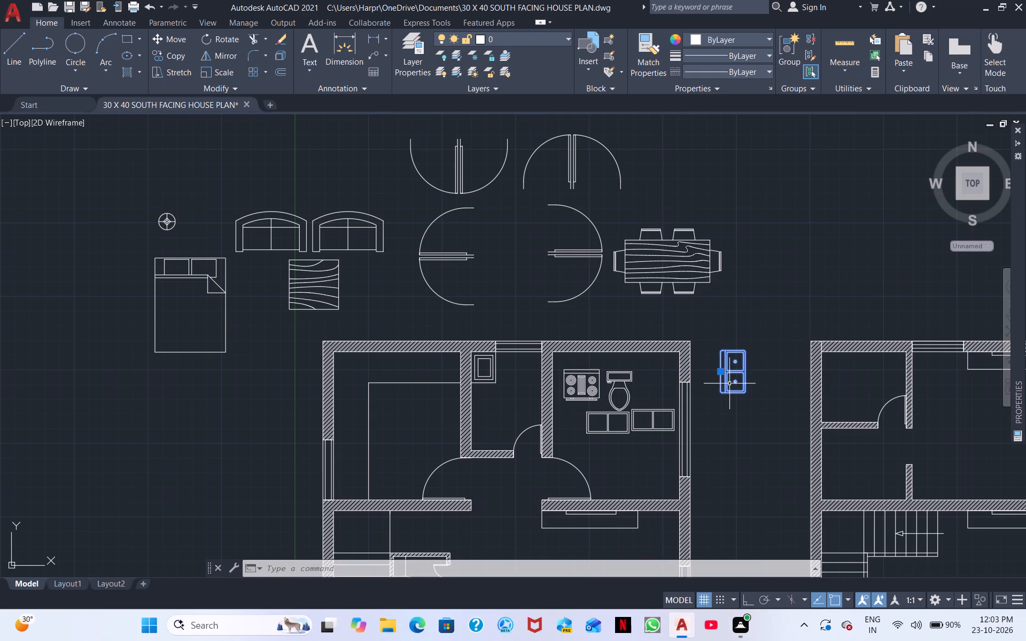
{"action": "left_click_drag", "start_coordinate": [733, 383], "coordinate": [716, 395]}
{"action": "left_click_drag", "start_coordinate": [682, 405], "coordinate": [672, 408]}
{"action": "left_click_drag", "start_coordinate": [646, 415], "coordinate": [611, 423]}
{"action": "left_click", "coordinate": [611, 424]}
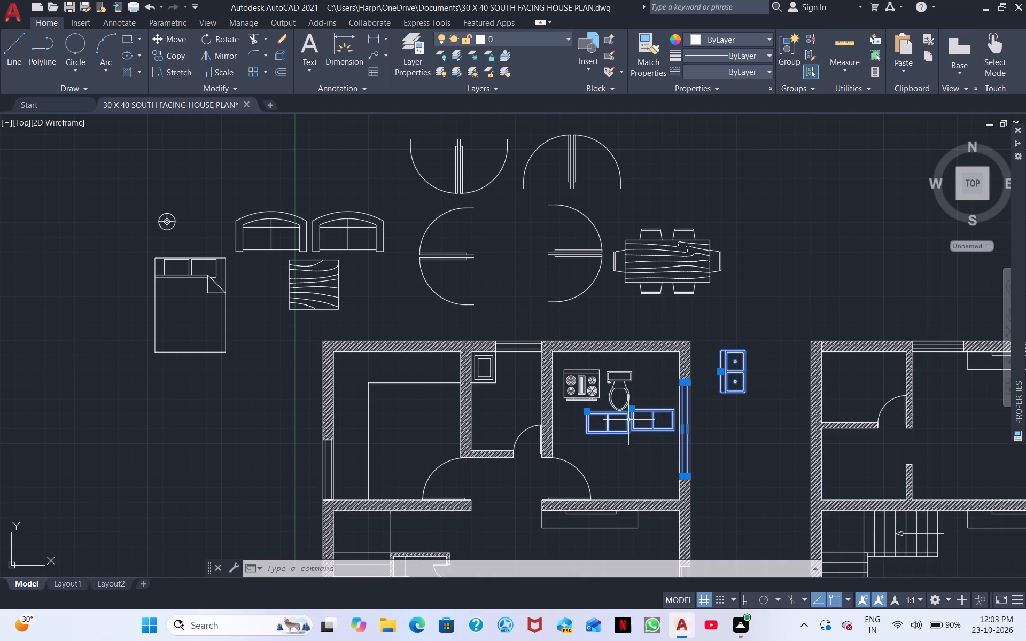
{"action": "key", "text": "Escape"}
Move the rotated double sink onto the kitchen's west counter, beside the window near the counter's south end.
{"action": "left_click_drag", "start_coordinate": [736, 421], "coordinate": [736, 418]}
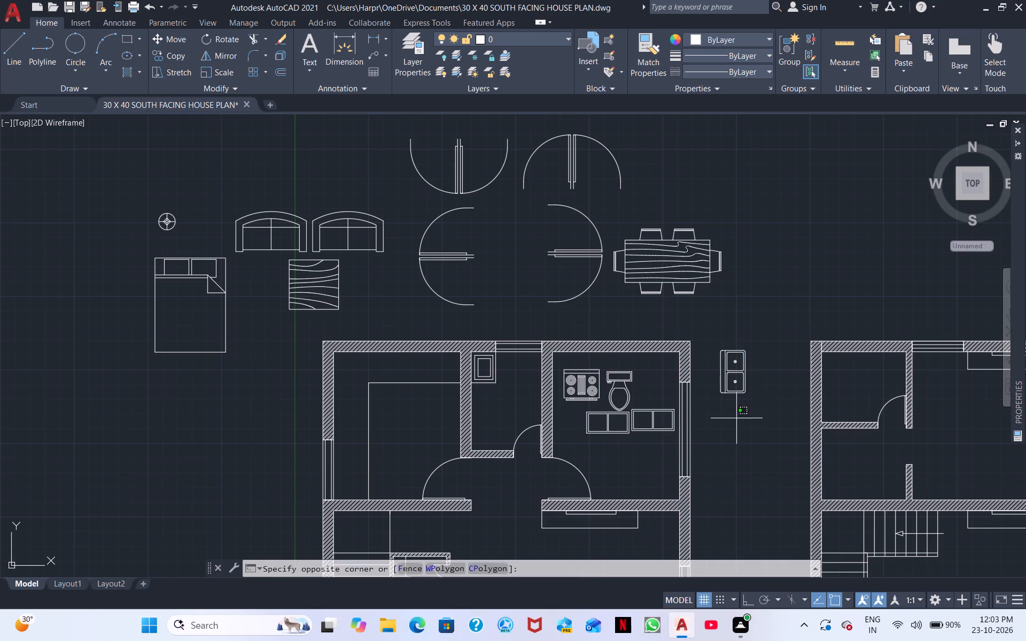
{"action": "left_click_drag", "start_coordinate": [736, 418], "coordinate": [736, 416]}
{"action": "left_click", "coordinate": [725, 367]}
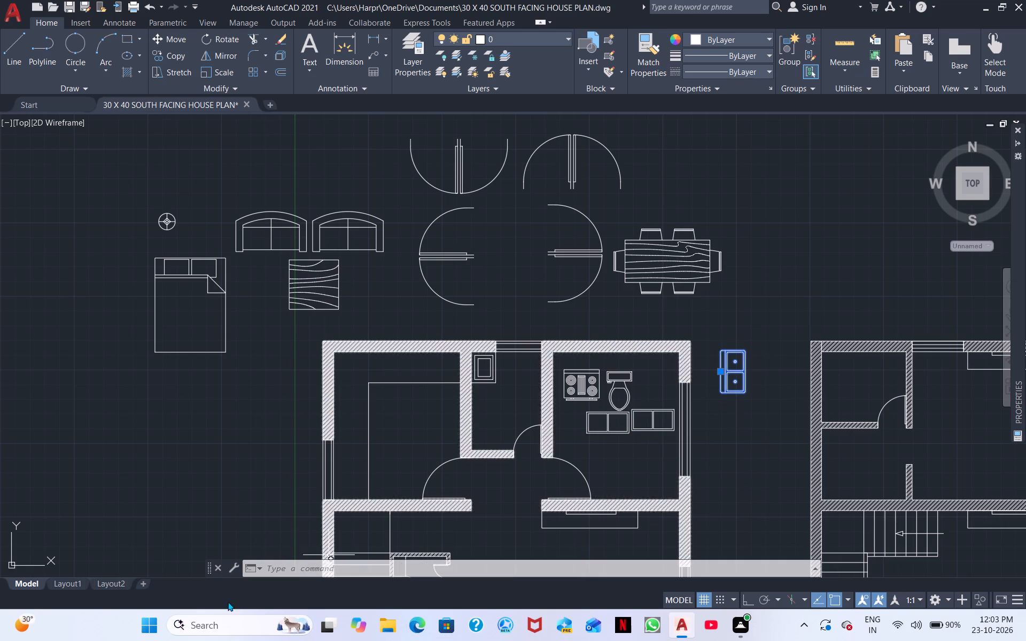
{"action": "right_click", "coordinate": [708, 458]}
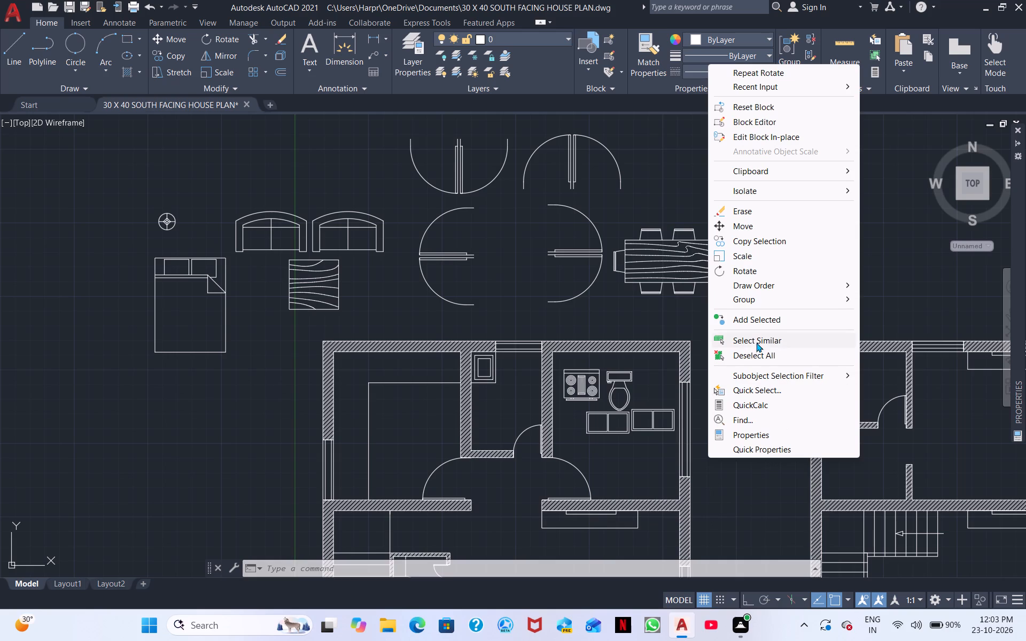
{"action": "left_click", "coordinate": [753, 231]}
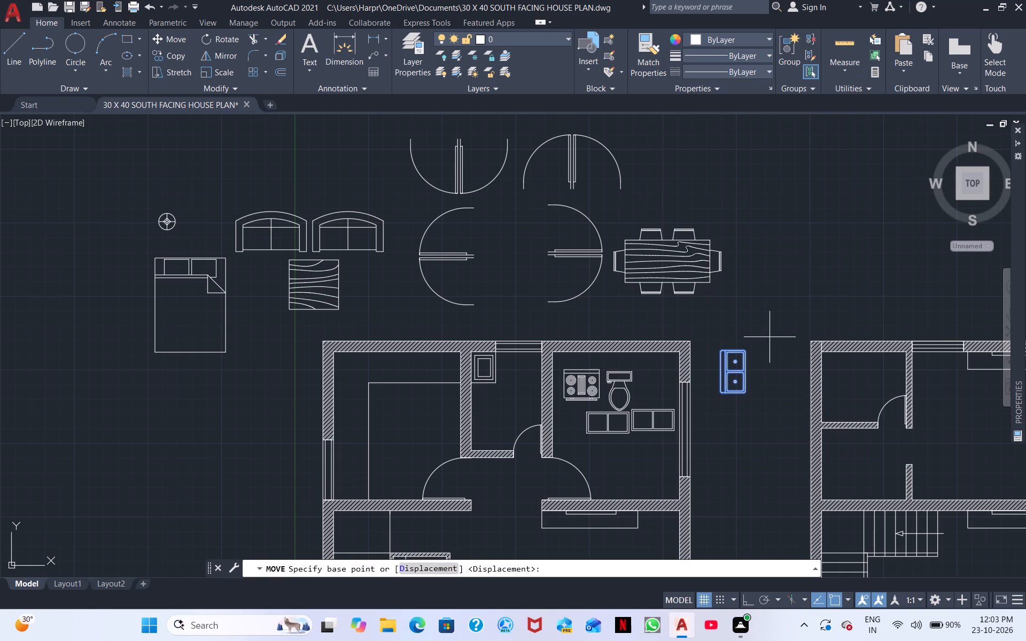
{"action": "left_click", "coordinate": [751, 375]}
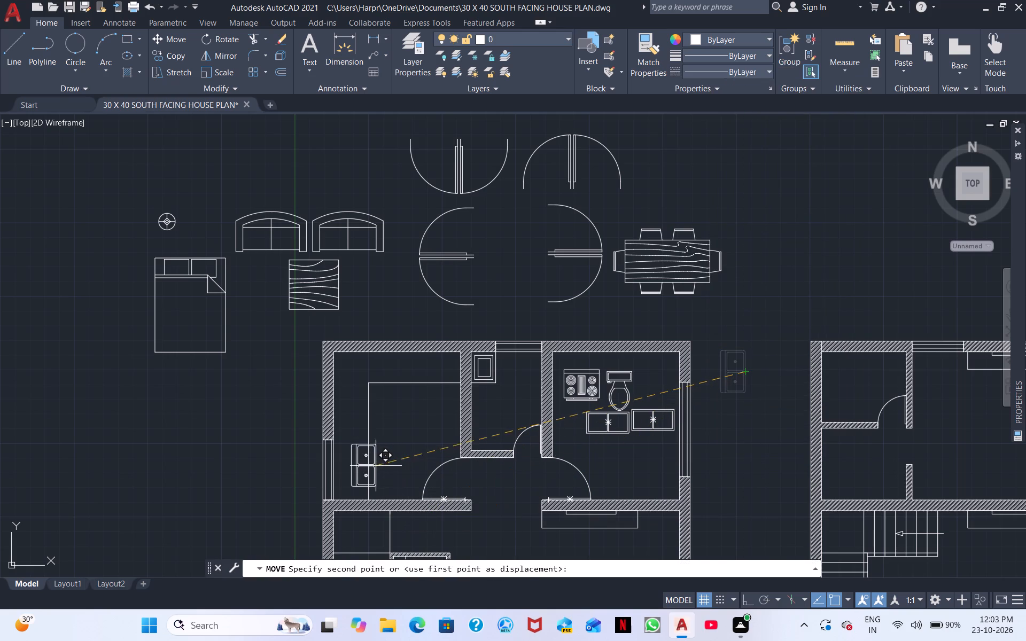
{"action": "left_click", "coordinate": [362, 470]}
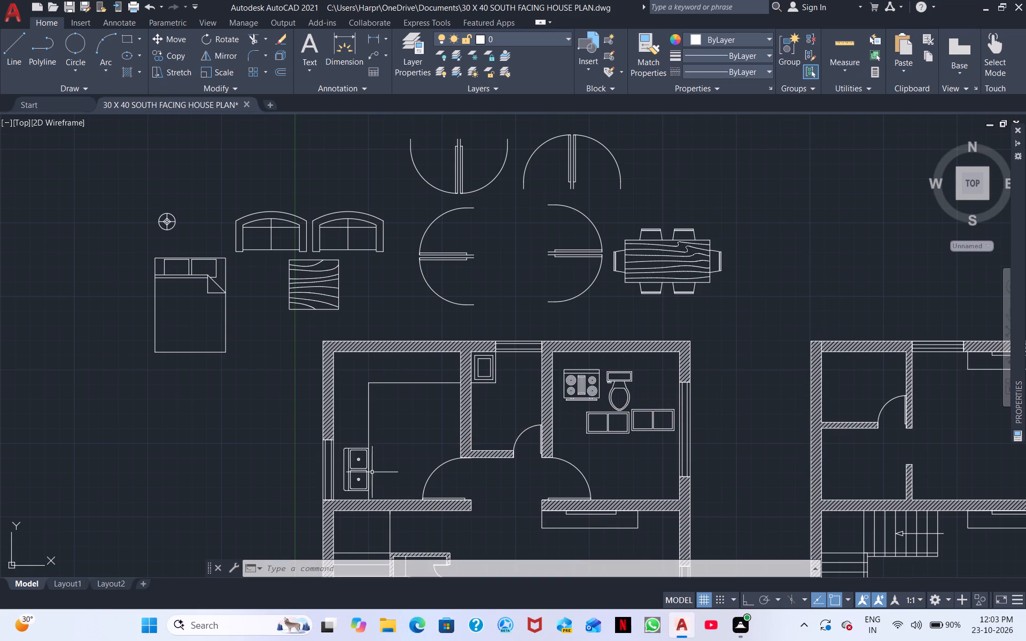
Move the range-oven from the northeast room onto the kitchen's north counter, just below the north wall.
{"action": "left_click", "coordinate": [582, 387]}
{"action": "right_click", "coordinate": [581, 404]}
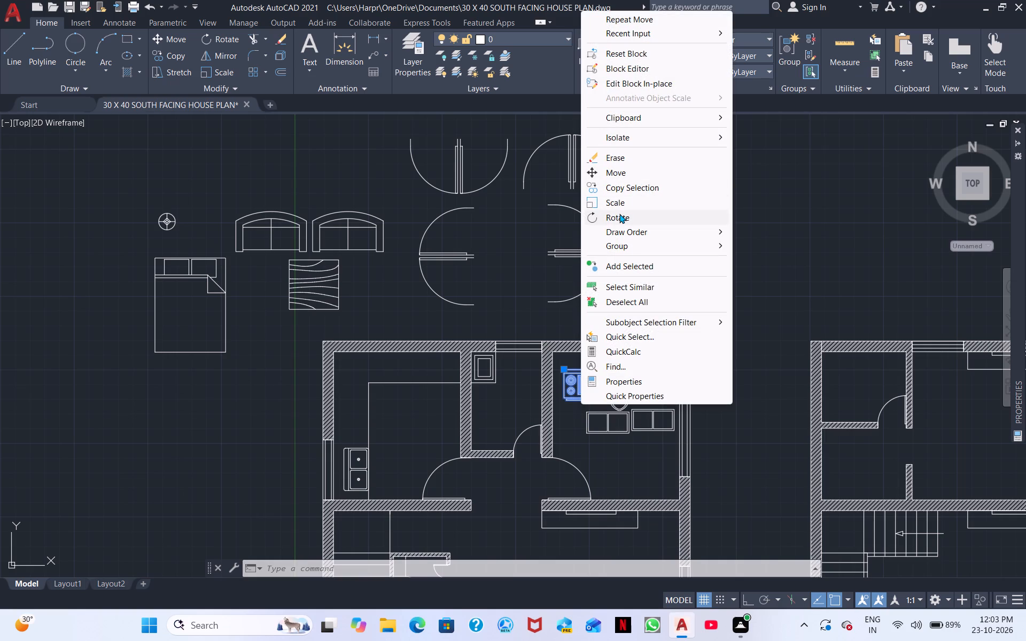
{"action": "left_click", "coordinate": [623, 175]}
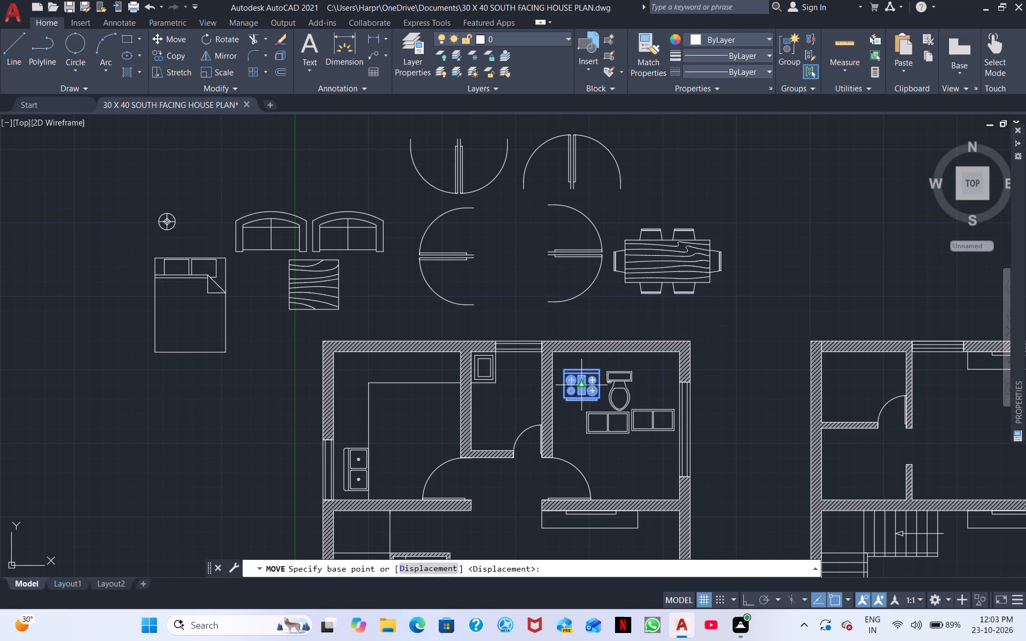
{"action": "left_click", "coordinate": [580, 383]}
{"action": "scroll", "coordinate": [410, 366], "scroll_direction": "up", "scroll_amount": 3}
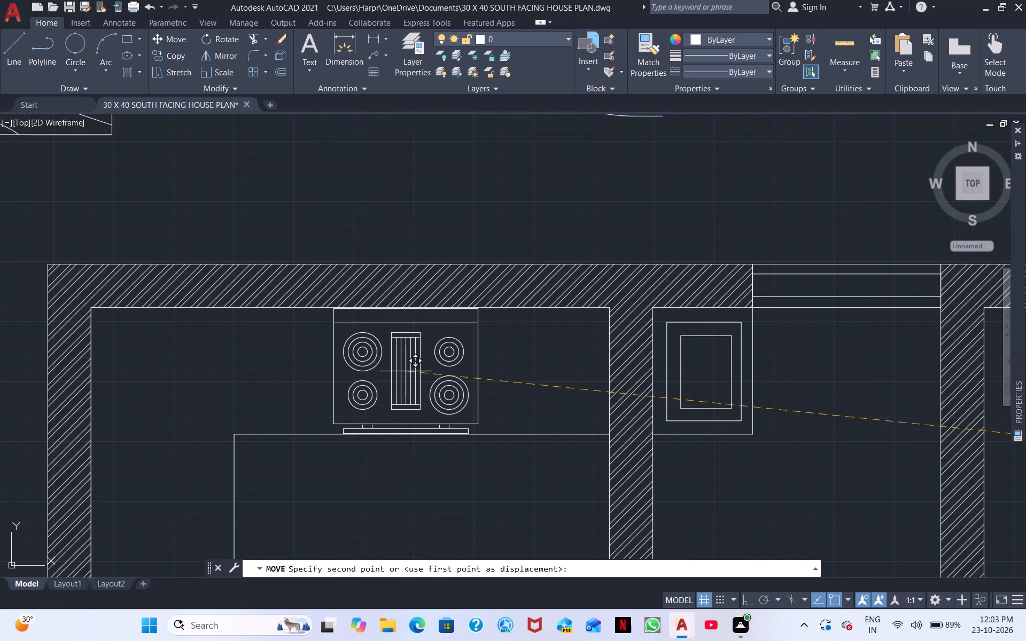
{"action": "left_click", "coordinate": [408, 374]}
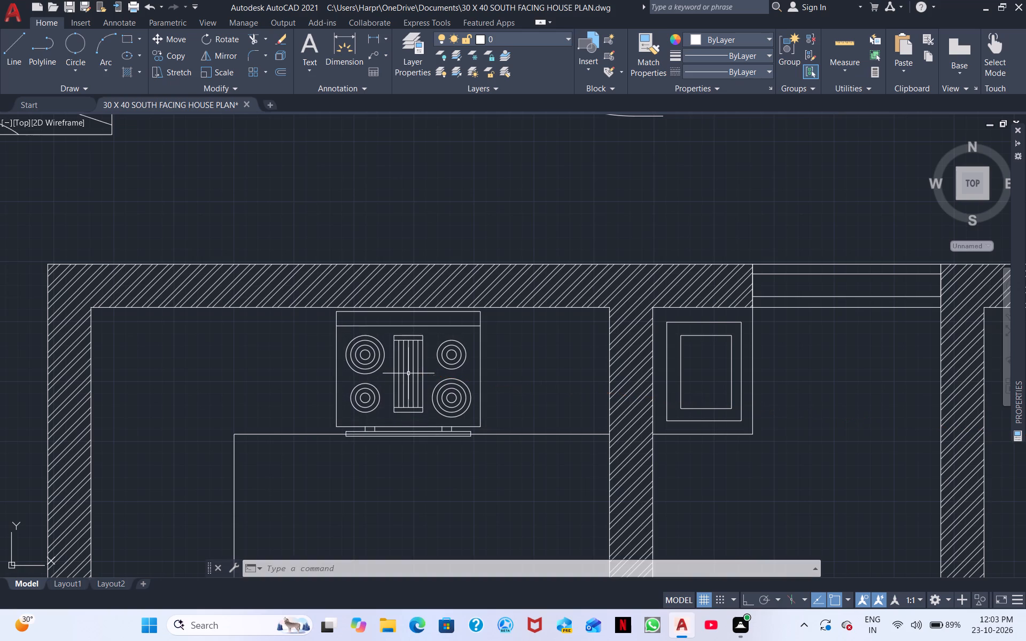
Scale the range-oven down freehand about its northwest corner so it fits within the kitchen counter's depth.
{"action": "left_click", "coordinate": [347, 342]}
{"action": "left_click", "coordinate": [330, 339]}
{"action": "right_click", "coordinate": [331, 355]}
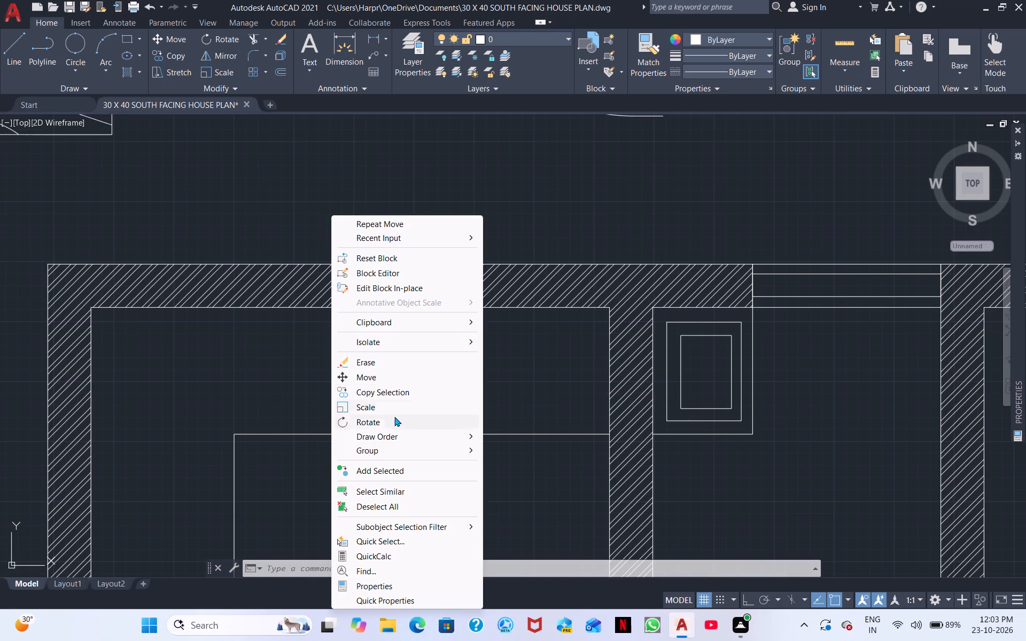
{"action": "left_click", "coordinate": [376, 410]}
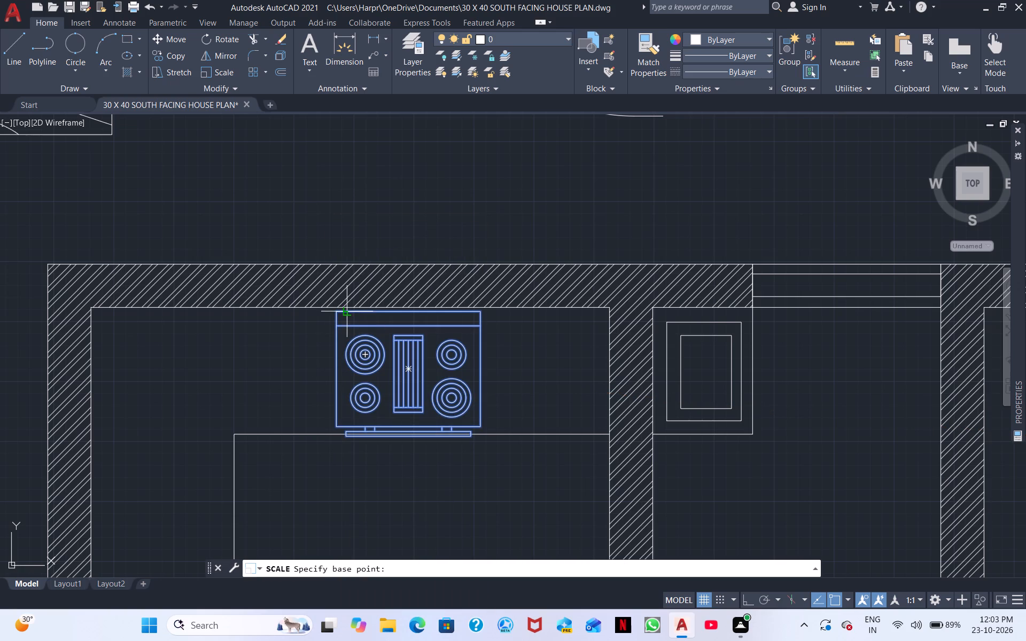
{"action": "left_click", "coordinate": [336, 311]}
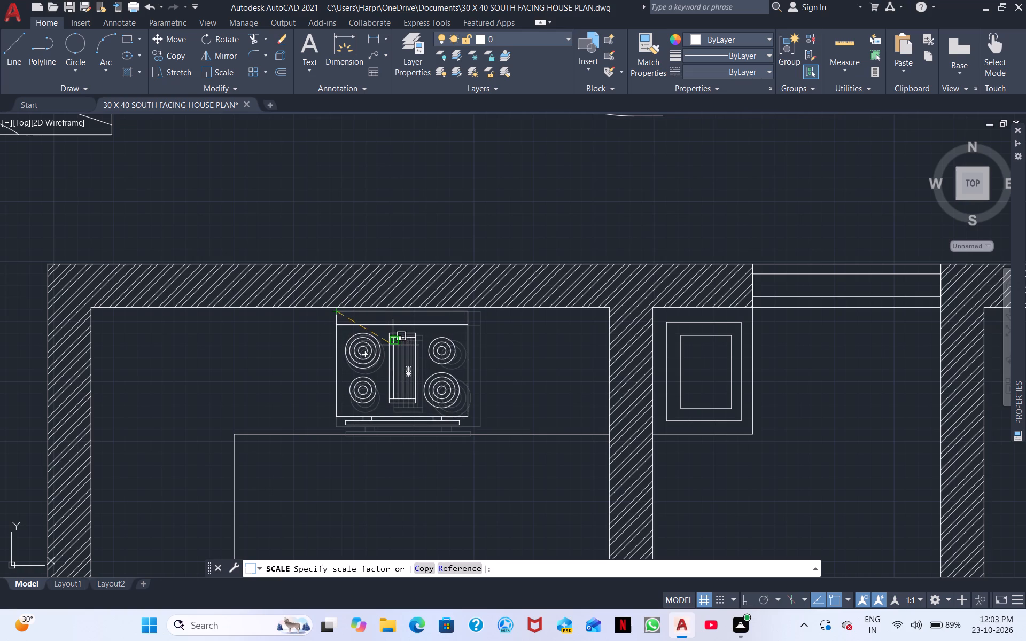
{"action": "left_click", "coordinate": [393, 345]}
Move the toilet and the two double-panel blocks together out of the northeast room to the space west of the first plan.
{"action": "scroll", "coordinate": [393, 354], "scroll_direction": "down", "scroll_amount": 1}
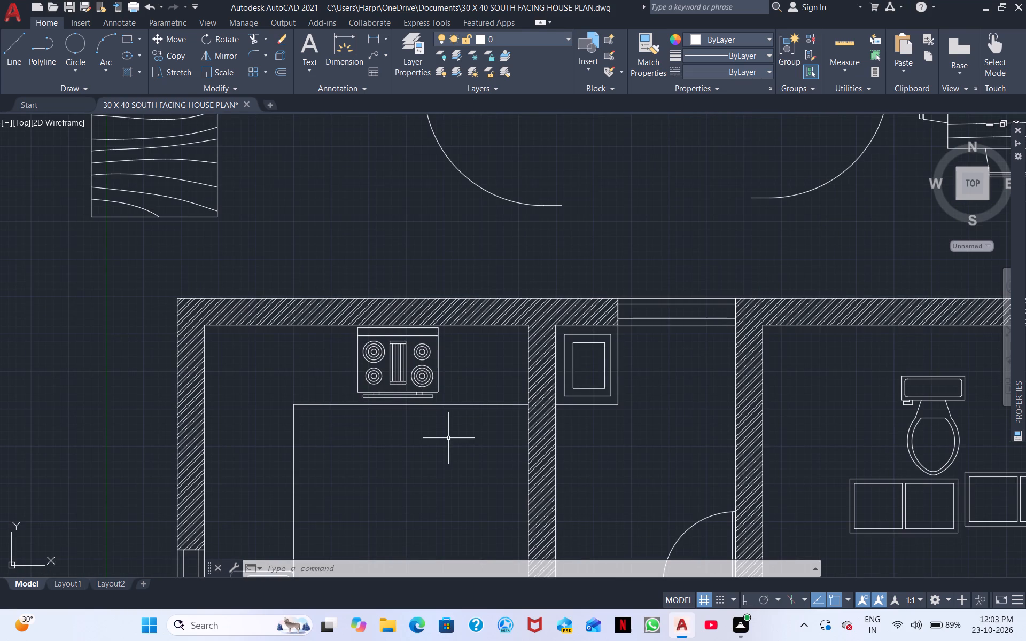
{"action": "middle_click_drag", "start_coordinate": [539, 442], "coordinate": [410, 407]}
{"action": "scroll", "coordinate": [410, 407], "scroll_direction": "down", "scroll_amount": 1}
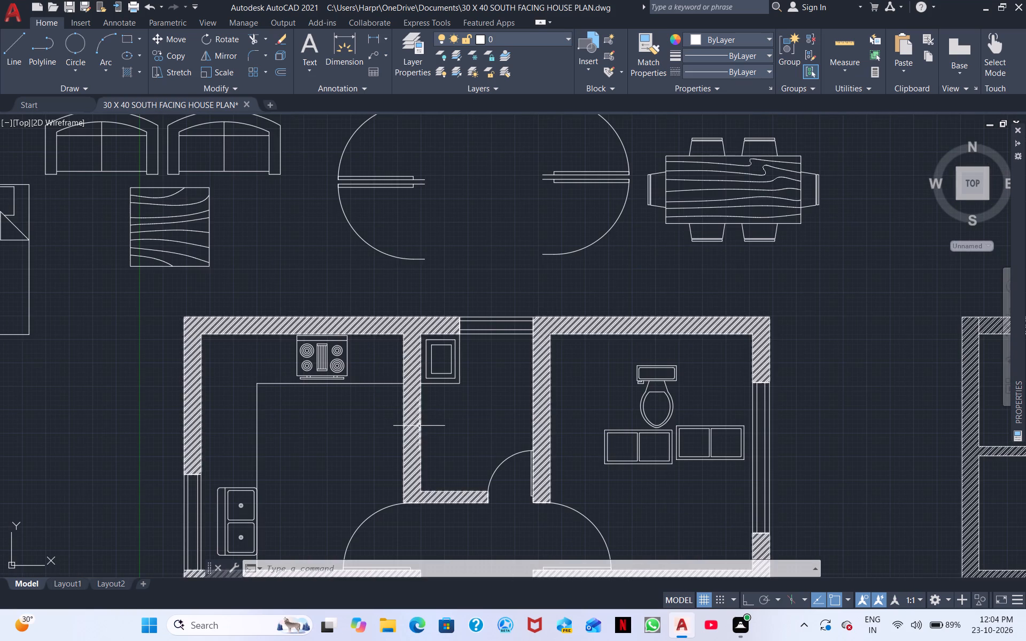
{"action": "middle_click_drag", "start_coordinate": [530, 446], "coordinate": [527, 391]}
{"action": "scroll", "coordinate": [625, 475], "scroll_direction": "down", "scroll_amount": 1}
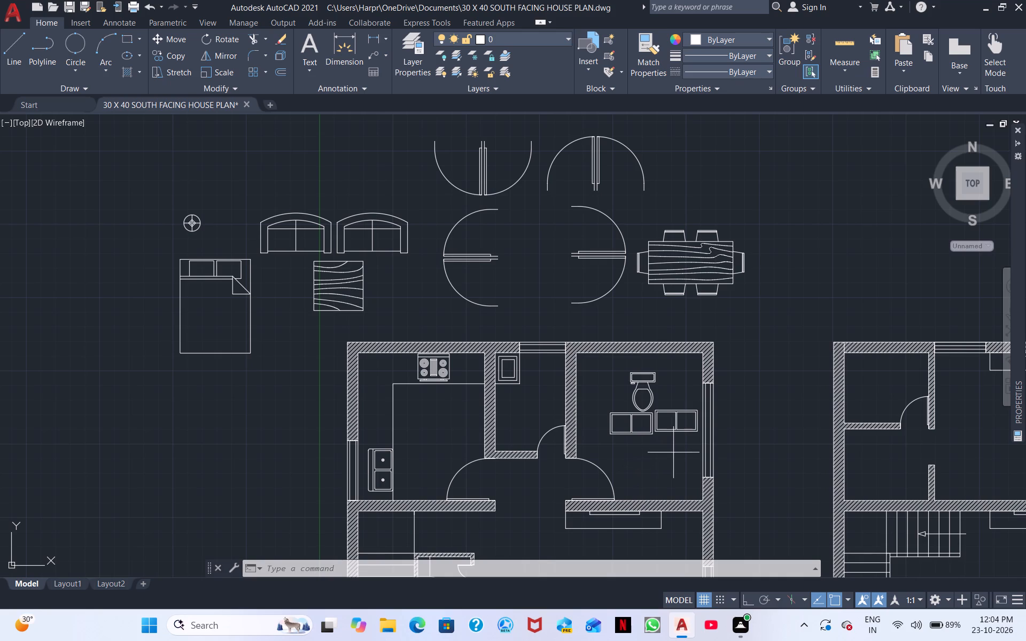
{"action": "left_click", "coordinate": [673, 452]}
{"action": "left_click", "coordinate": [625, 387]}
{"action": "right_click", "coordinate": [643, 456]}
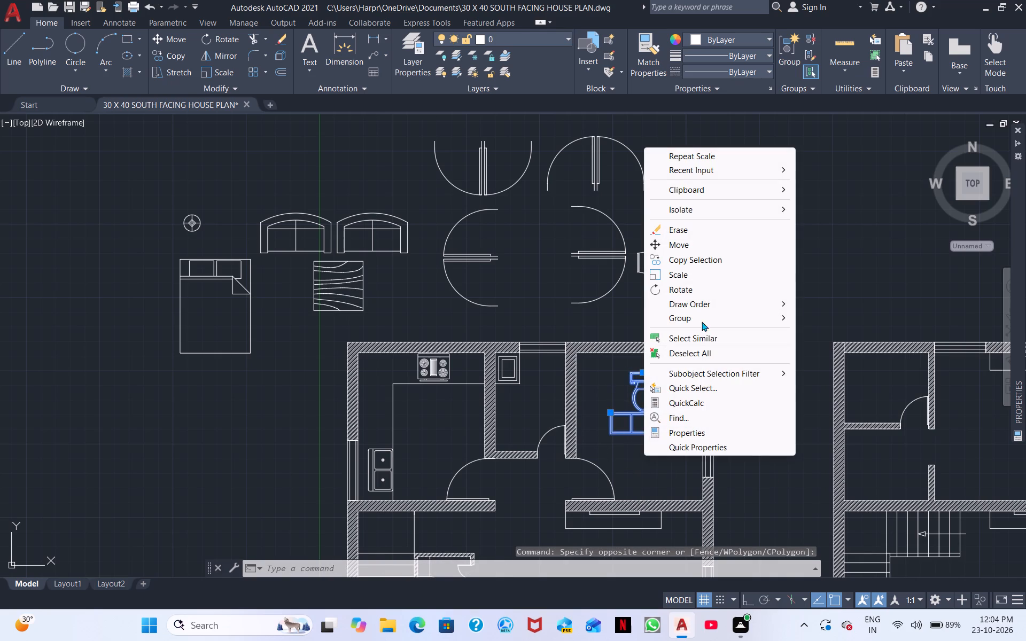
{"action": "left_click", "coordinate": [693, 250]}
{"action": "left_click", "coordinate": [651, 400]}
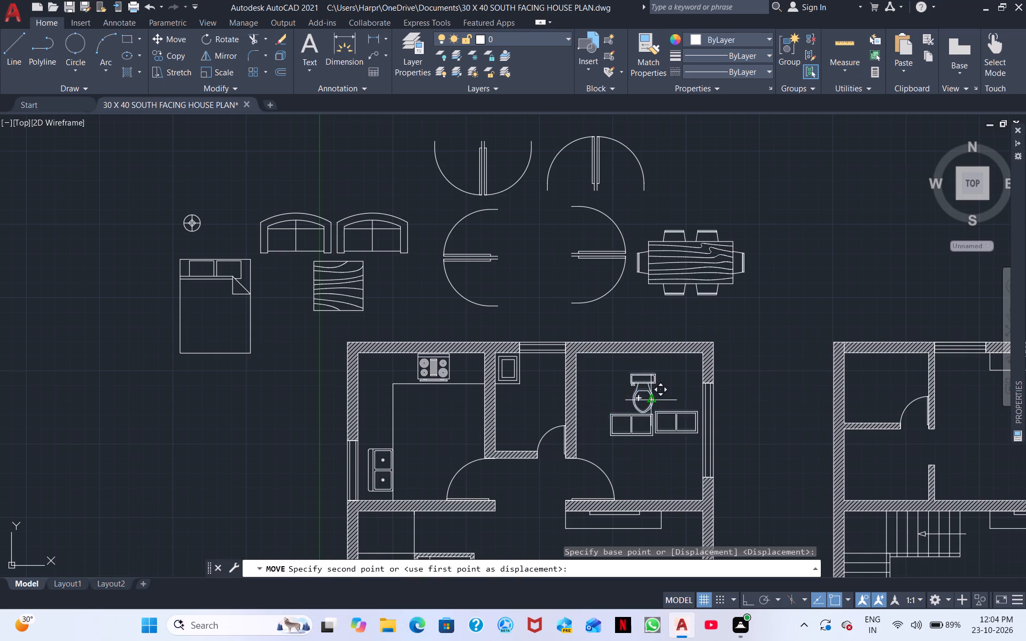
{"action": "left_click", "coordinate": [243, 474]}
Copy the eastern double-panel block from its southwest corner to the southeast corner of the western double-panel block.
{"action": "scroll", "coordinate": [261, 467], "scroll_direction": "down", "scroll_amount": 1}
{"action": "middle_click_drag", "start_coordinate": [362, 453], "coordinate": [422, 373]}
{"action": "scroll", "coordinate": [432, 373], "scroll_direction": "down", "scroll_amount": 1}
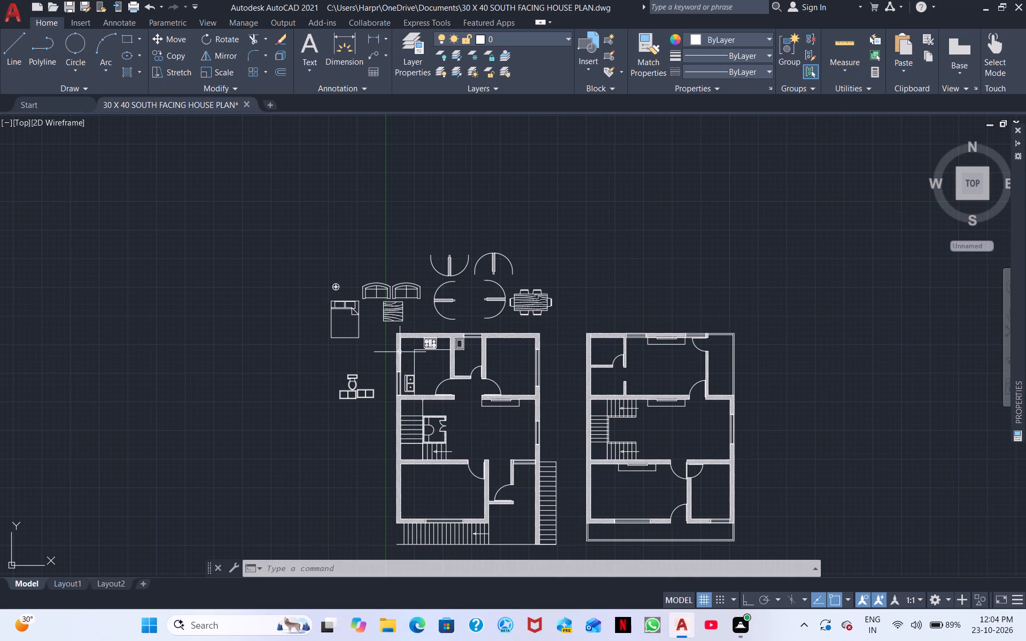
{"action": "scroll", "coordinate": [363, 407], "scroll_direction": "up", "scroll_amount": 2}
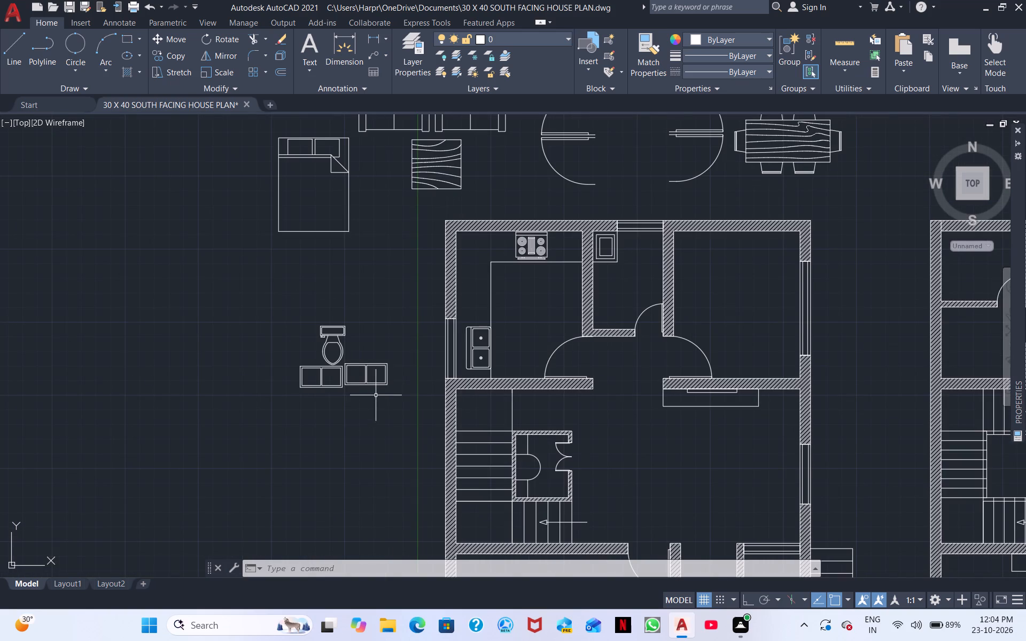
{"action": "left_click", "coordinate": [378, 394]}
{"action": "left_click", "coordinate": [356, 364]}
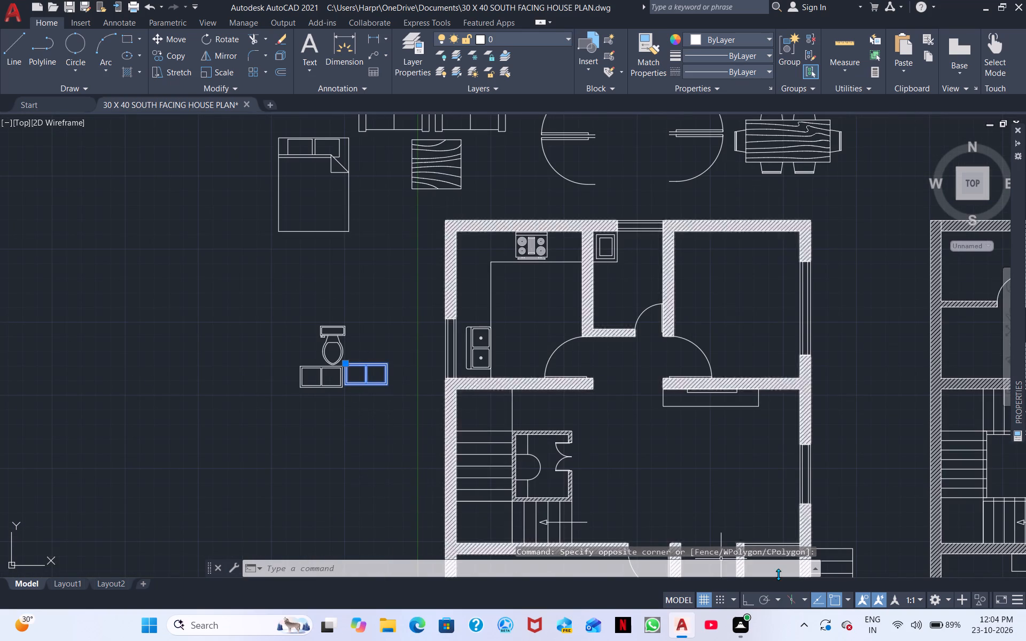
{"action": "scroll", "coordinate": [457, 541], "scroll_direction": "up", "scroll_amount": 2}
{"action": "middle_click_drag", "start_coordinate": [369, 490], "coordinate": [447, 566]}
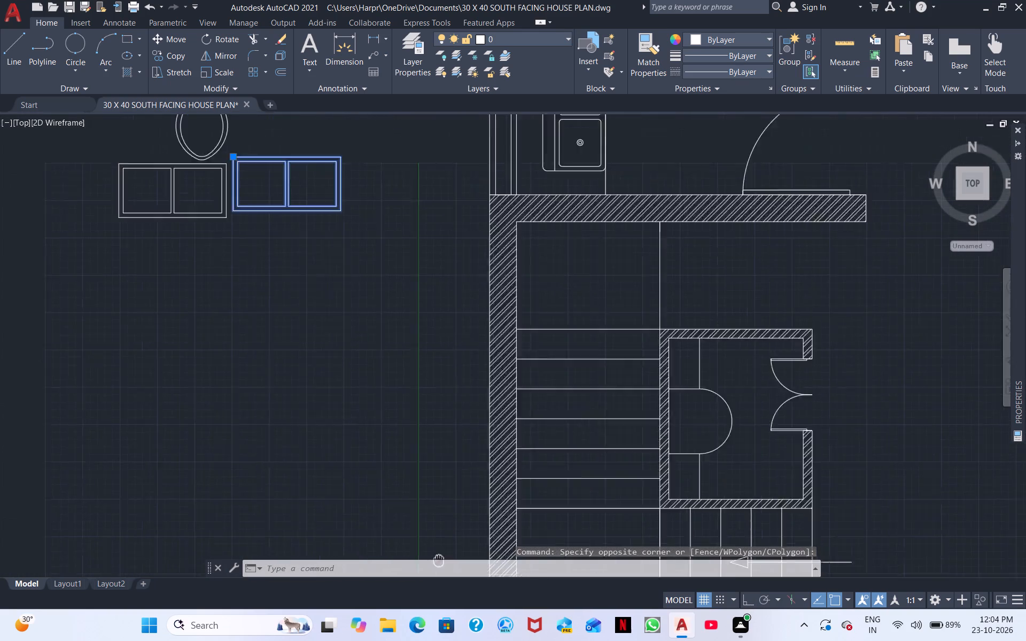
{"action": "middle_click_drag", "start_coordinate": [447, 566], "coordinate": [810, 640]}
{"action": "right_click", "coordinate": [605, 451]}
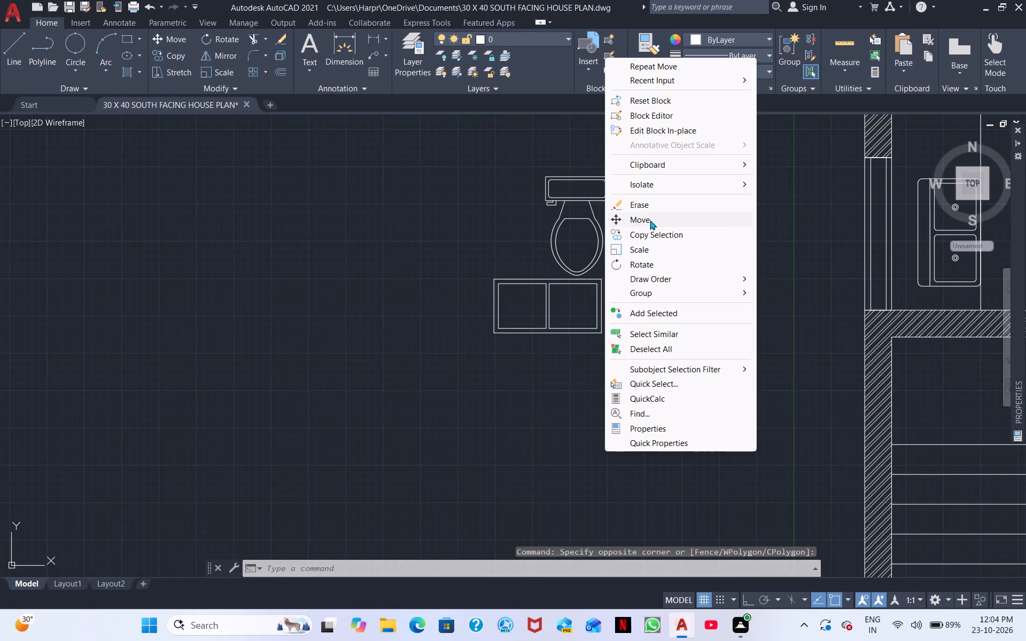
{"action": "left_click", "coordinate": [651, 232]}
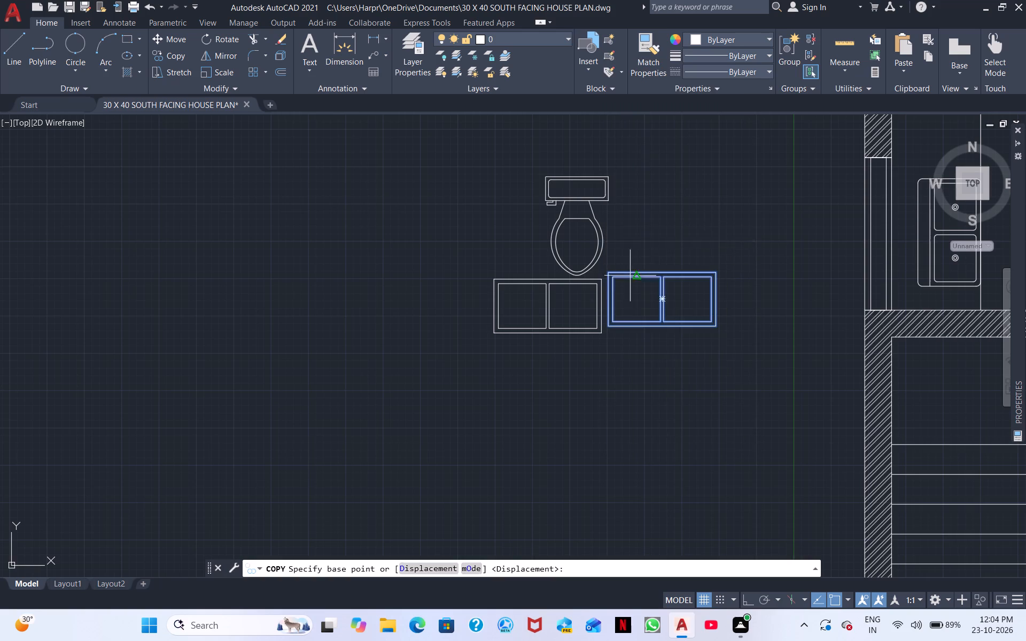
{"action": "scroll", "coordinate": [628, 287], "scroll_direction": "up", "scroll_amount": 4}
{"action": "middle_click_drag", "start_coordinate": [551, 481], "coordinate": [609, 367]}
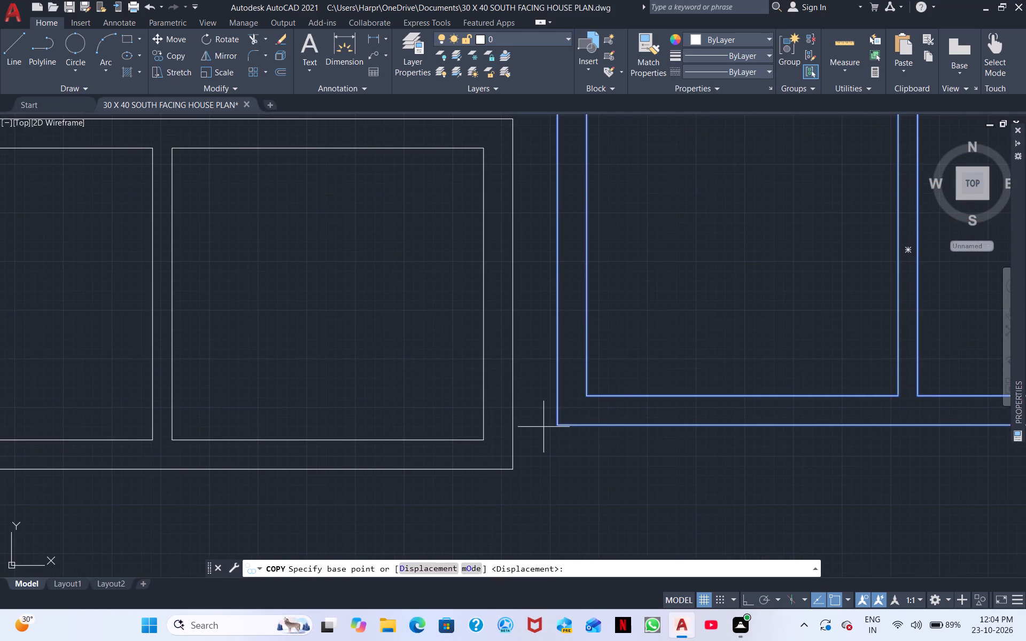
{"action": "left_click", "coordinate": [558, 419]}
{"action": "left_click", "coordinate": [513, 472]}
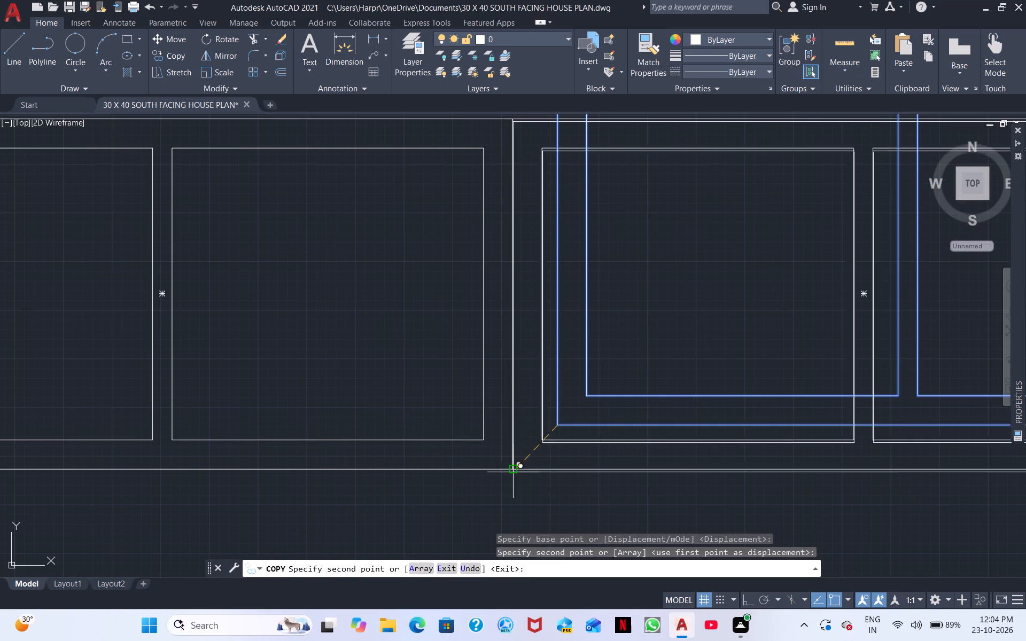
{"action": "right_click", "coordinate": [681, 427]}
{"action": "left_click", "coordinate": [735, 264]}
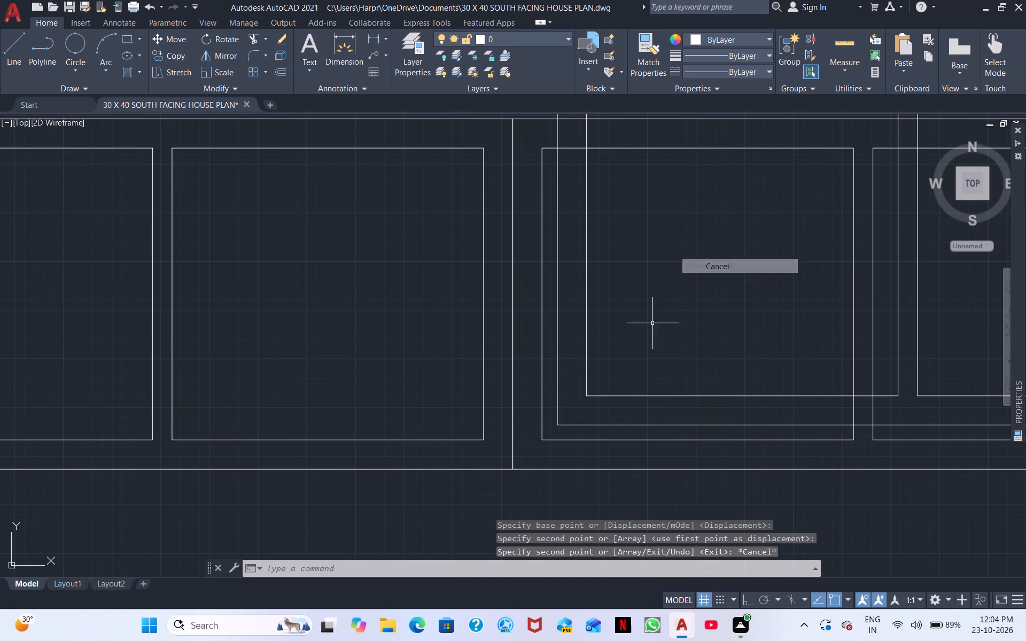
Erase the original eastern double-panel block that overlaps the copy.
{"action": "left_click", "coordinate": [587, 385]}
{"action": "right_click", "coordinate": [630, 360]}
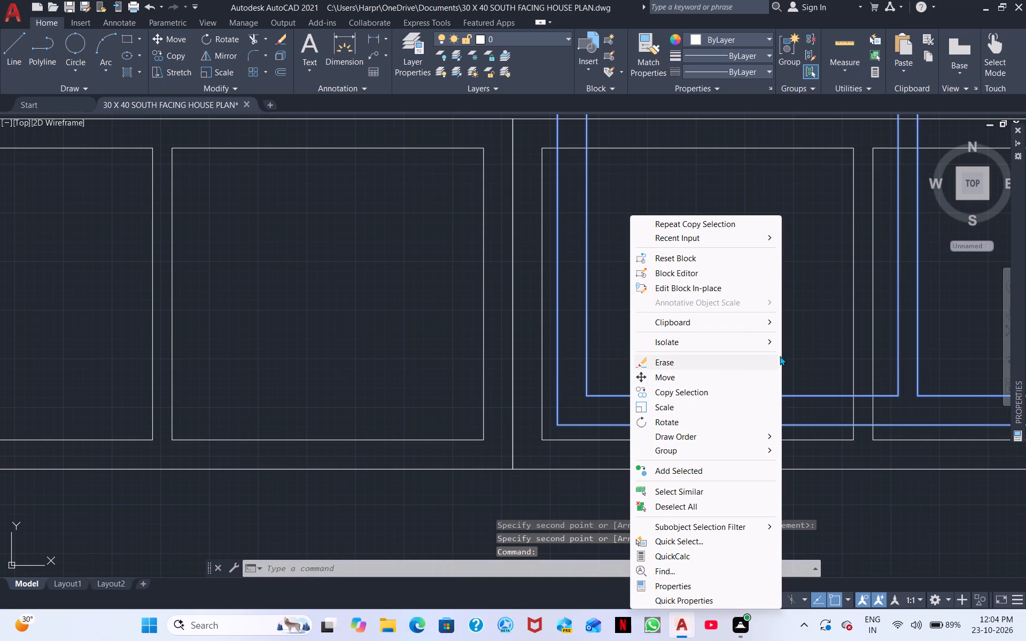
{"action": "left_click", "coordinate": [678, 363]}
Move the double bed farther west, away from the sofas and centre table.
{"action": "scroll", "coordinate": [674, 357], "scroll_direction": "down", "scroll_amount": 1}
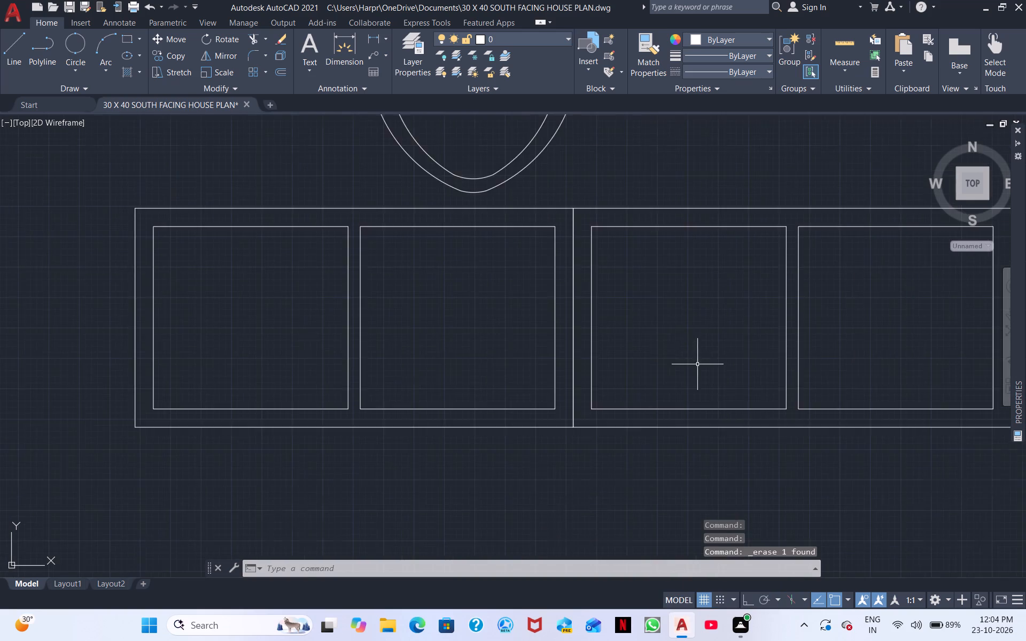
{"action": "scroll", "coordinate": [698, 364], "scroll_direction": "down", "scroll_amount": 2}
{"action": "middle_click_drag", "start_coordinate": [717, 382], "coordinate": [564, 440]}
{"action": "scroll", "coordinate": [496, 387], "scroll_direction": "down", "scroll_amount": 2}
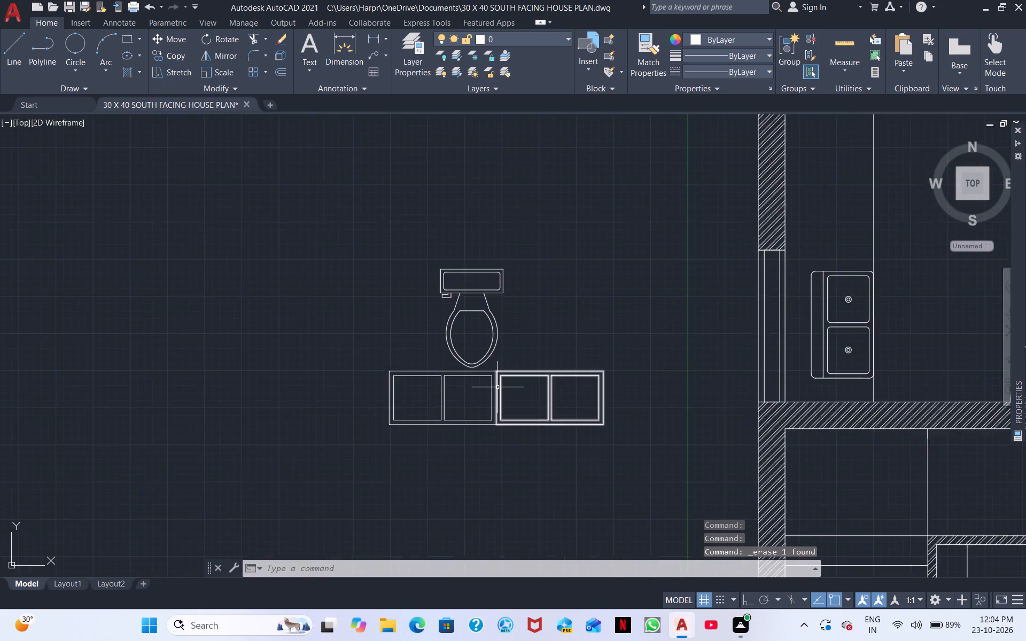
{"action": "scroll", "coordinate": [499, 389], "scroll_direction": "up", "scroll_amount": 1}
{"action": "middle_click_drag", "start_coordinate": [499, 389], "coordinate": [469, 488]}
{"action": "scroll", "coordinate": [532, 423], "scroll_direction": "down", "scroll_amount": 2}
{"action": "middle_click_drag", "start_coordinate": [581, 419], "coordinate": [562, 479]}
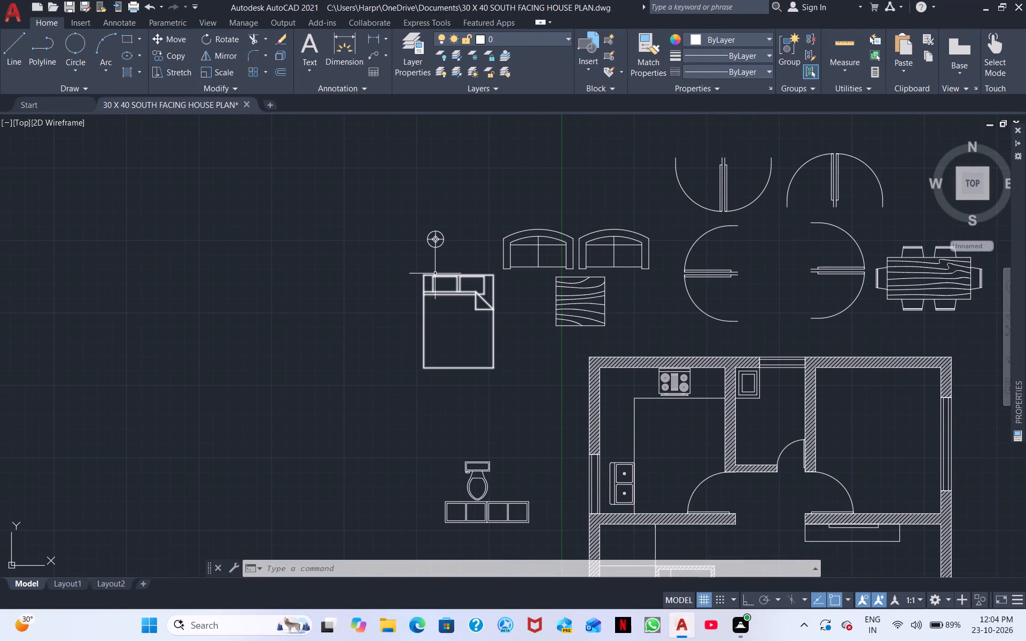
{"action": "left_click", "coordinate": [516, 356]}
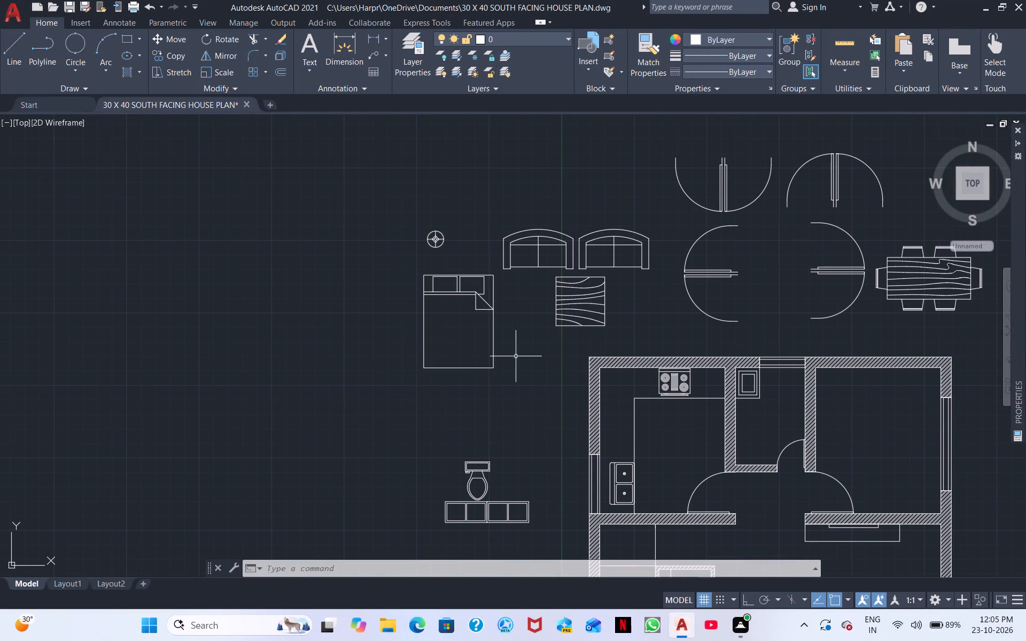
{"action": "left_click", "coordinate": [457, 282]}
{"action": "right_click", "coordinate": [456, 283]}
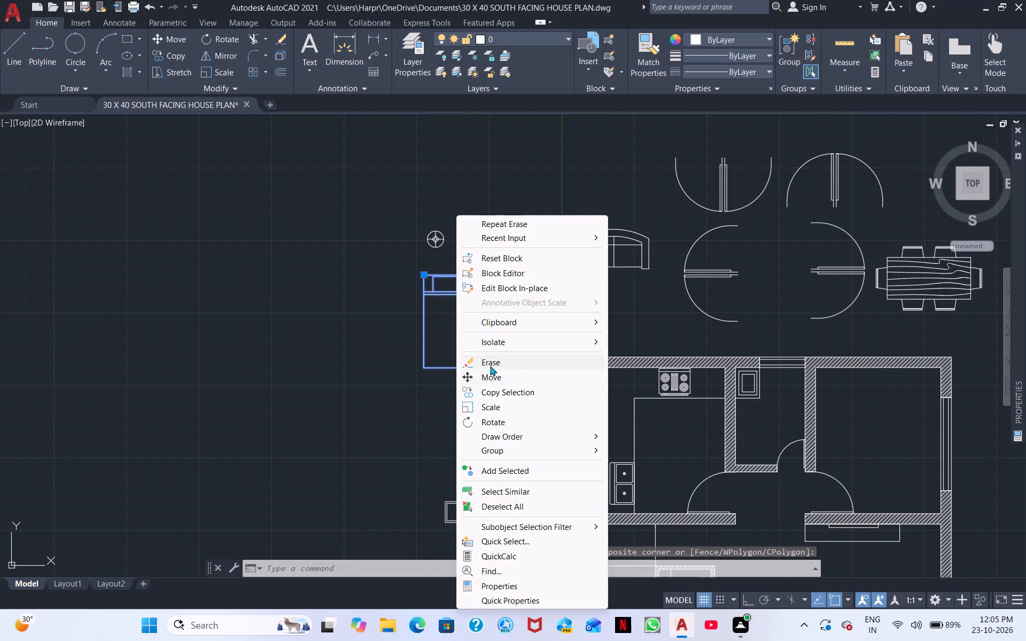
{"action": "left_click", "coordinate": [488, 376]}
{"action": "left_click", "coordinate": [437, 315]}
{"action": "left_click", "coordinate": [323, 316]}
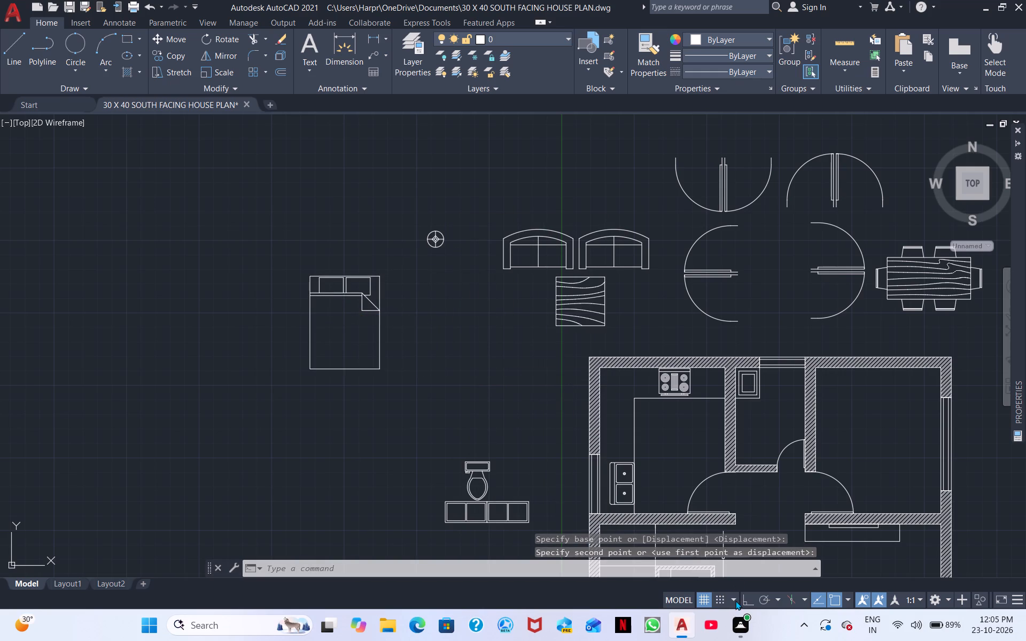
Move the round side table with lamp to the west side of the double bed's headboard.
{"action": "left_click", "coordinate": [456, 253]}
{"action": "left_click", "coordinate": [416, 218]}
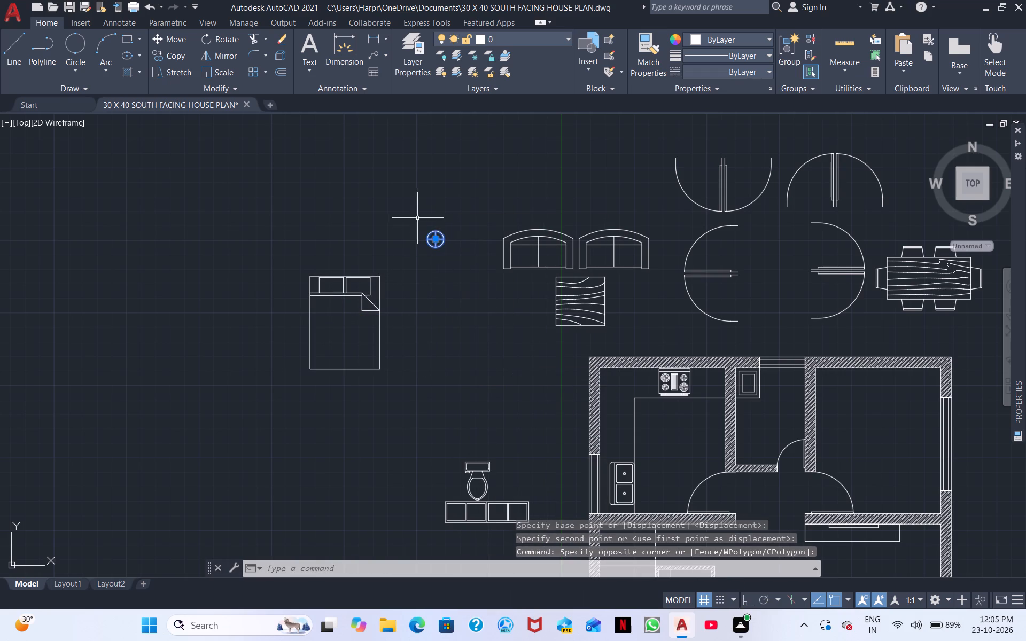
{"action": "right_click", "coordinate": [421, 227]}
{"action": "left_click", "coordinate": [476, 375]}
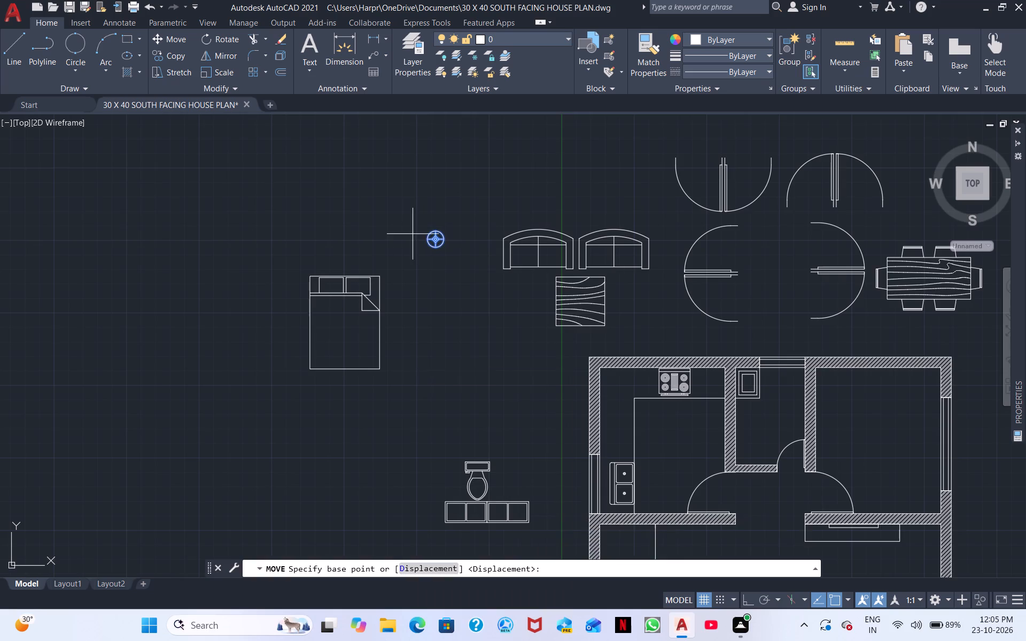
{"action": "scroll", "coordinate": [411, 232], "scroll_direction": "up", "scroll_amount": 3}
{"action": "left_click", "coordinate": [508, 256]}
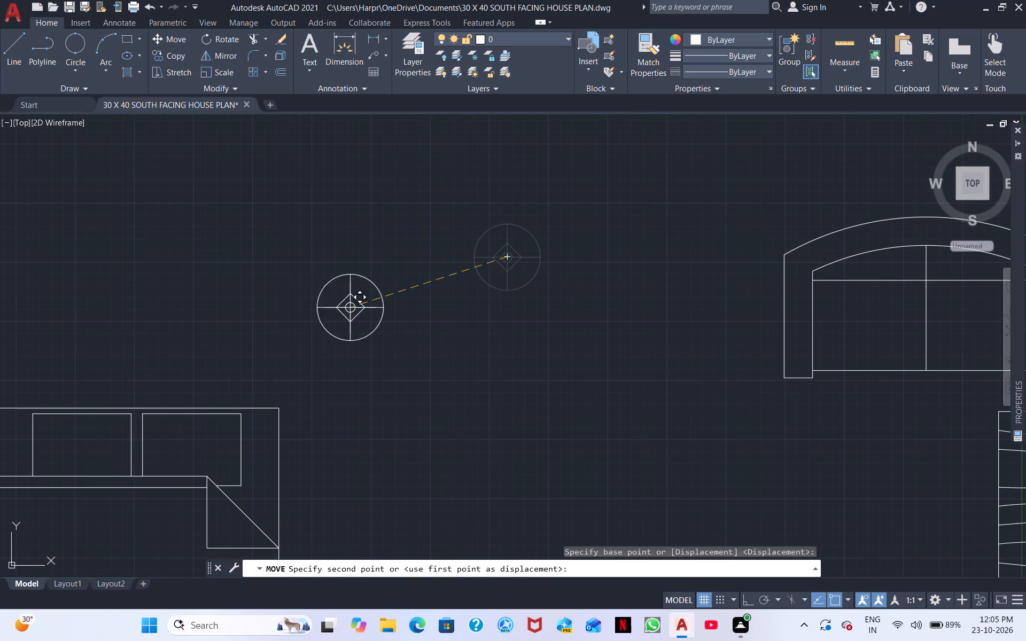
{"action": "middle_click_drag", "start_coordinate": [159, 401], "coordinate": [767, 246]}
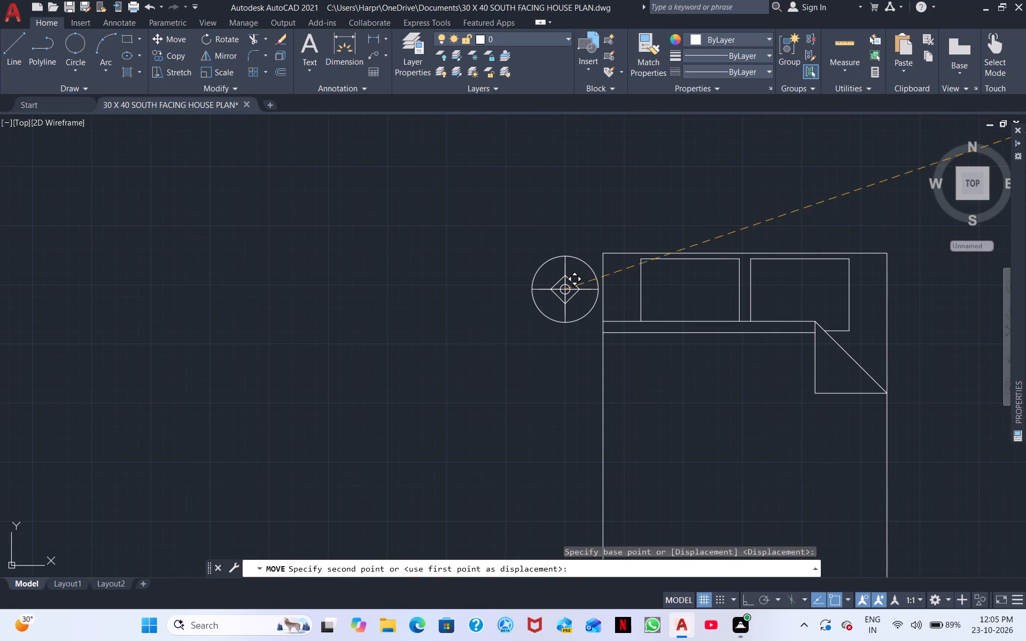
{"action": "left_click", "coordinate": [563, 286]}
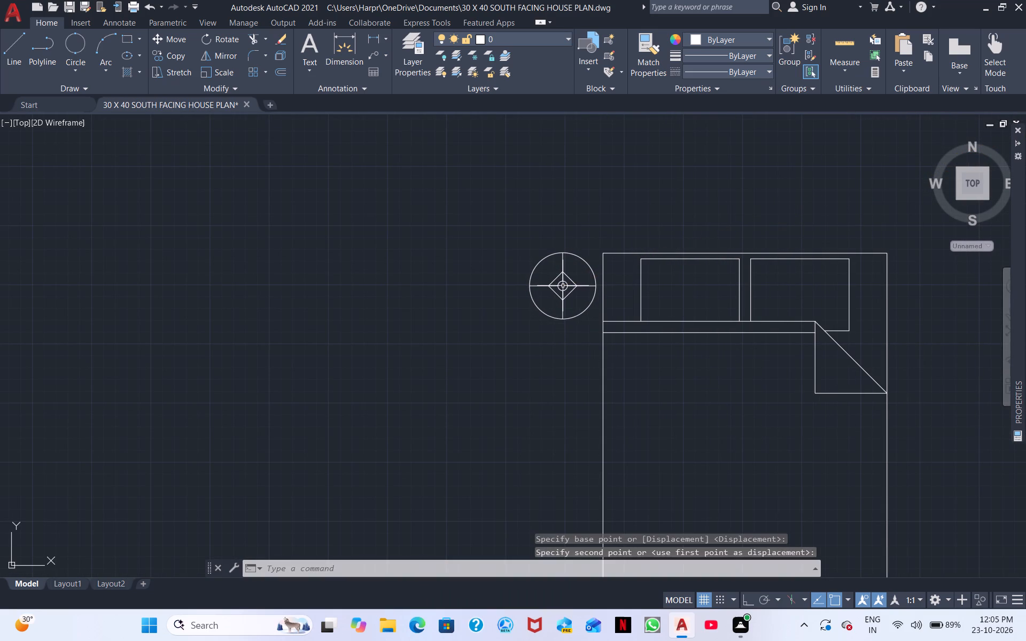
Copy the round side table straight east with Ortho on, to the other side of the bed's headboard.
{"action": "scroll", "coordinate": [570, 357], "scroll_direction": "down", "scroll_amount": 1}
{"action": "left_click_drag", "start_coordinate": [573, 346], "coordinate": [567, 332]}
{"action": "left_click", "coordinate": [542, 295]}
{"action": "right_click", "coordinate": [541, 297]}
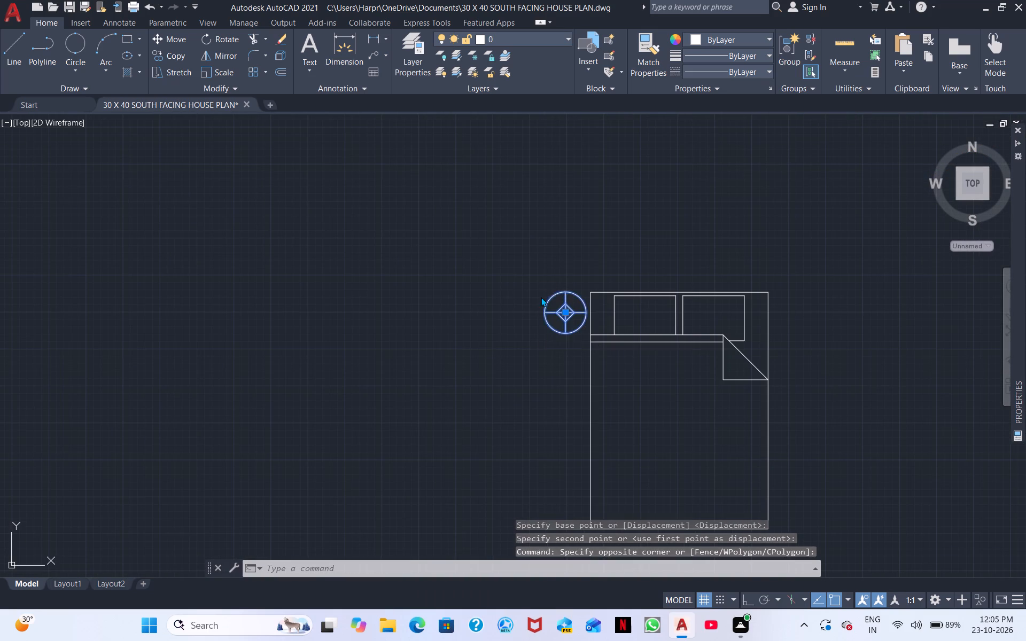
{"action": "left_click", "coordinate": [601, 386]}
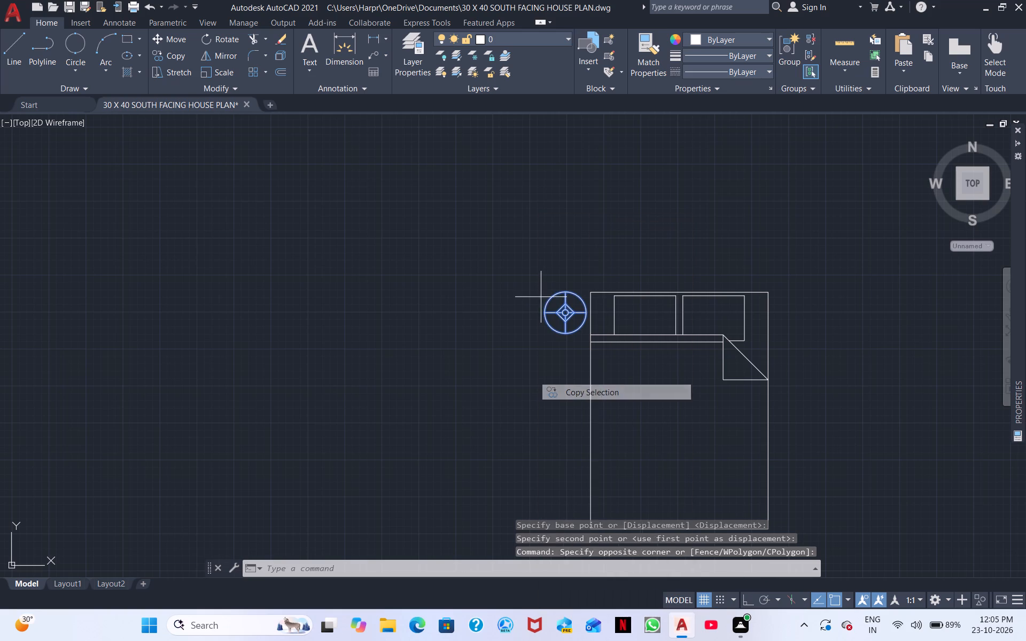
{"action": "left_click", "coordinate": [742, 598]}
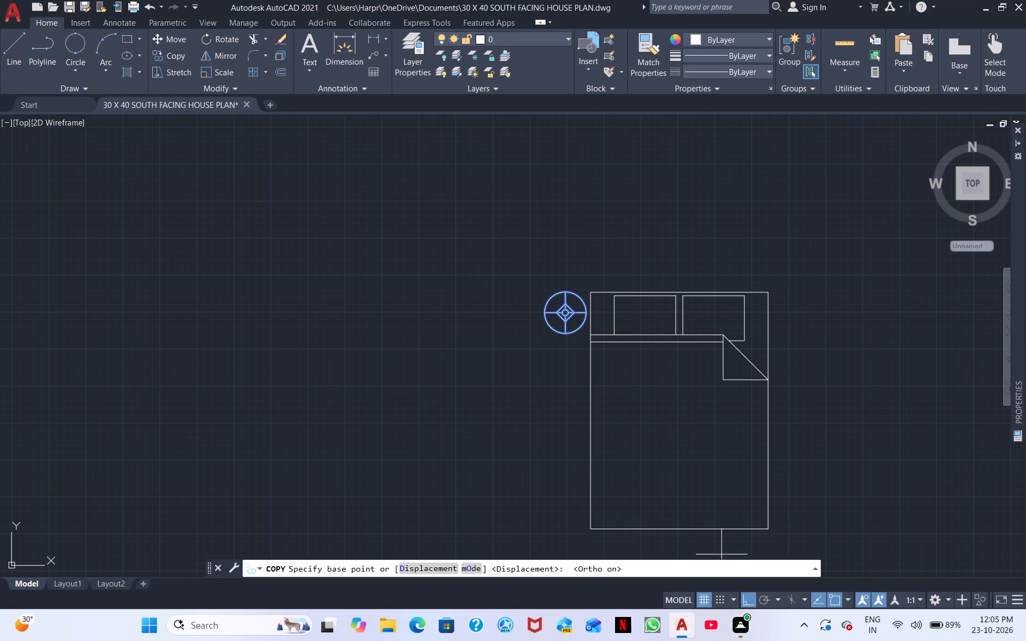
{"action": "left_click", "coordinate": [563, 312]}
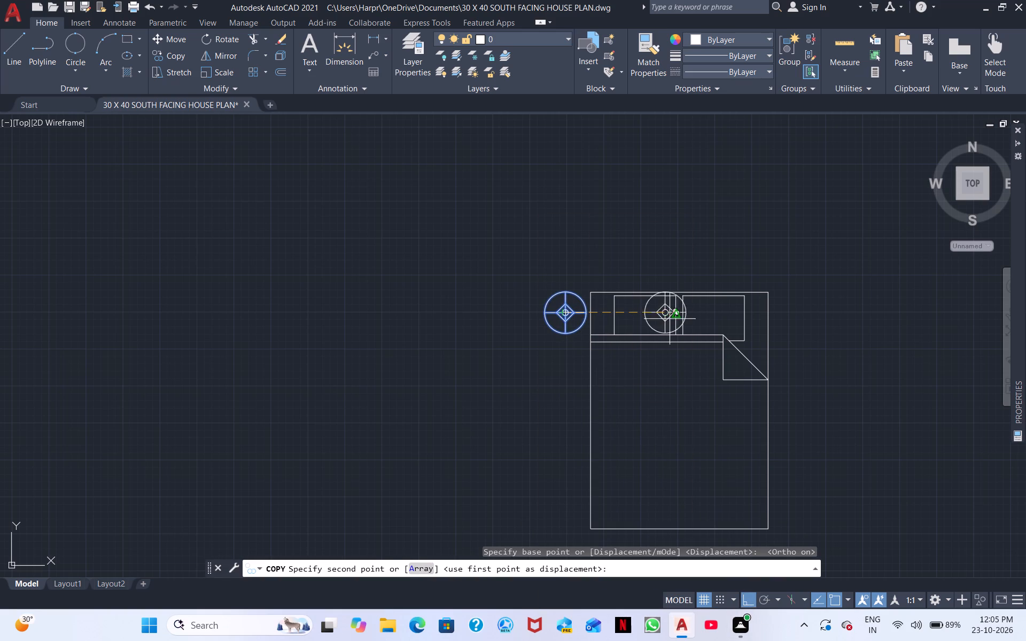
{"action": "scroll", "coordinate": [796, 314], "scroll_direction": "up", "scroll_amount": 3}
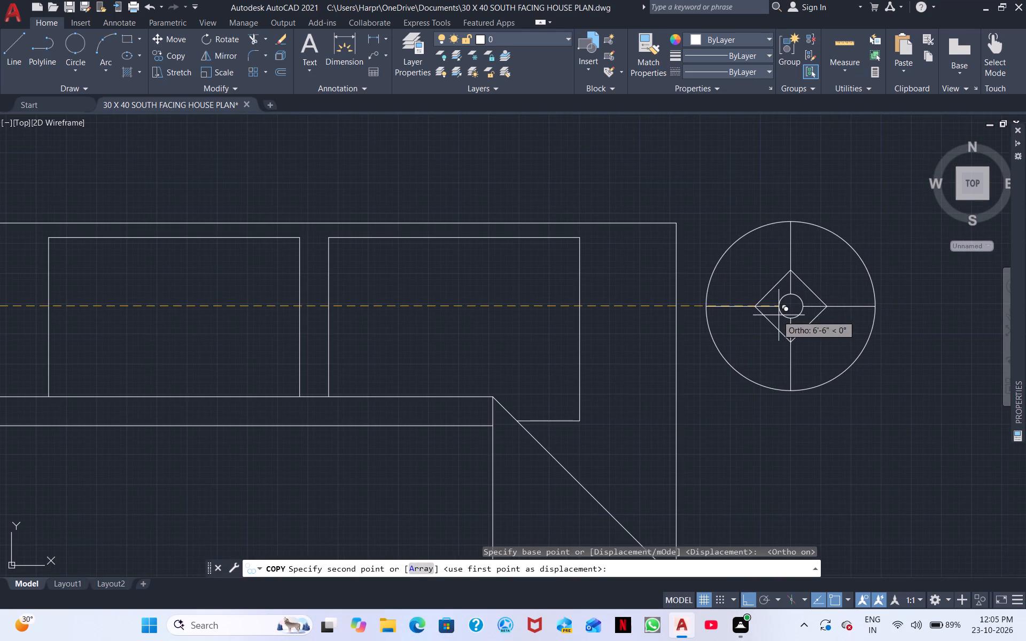
{"action": "left_click", "coordinate": [760, 311]}
{"action": "scroll", "coordinate": [762, 312], "scroll_direction": "down", "scroll_amount": 2}
{"action": "right_click", "coordinate": [897, 378]}
{"action": "left_click", "coordinate": [923, 386]}
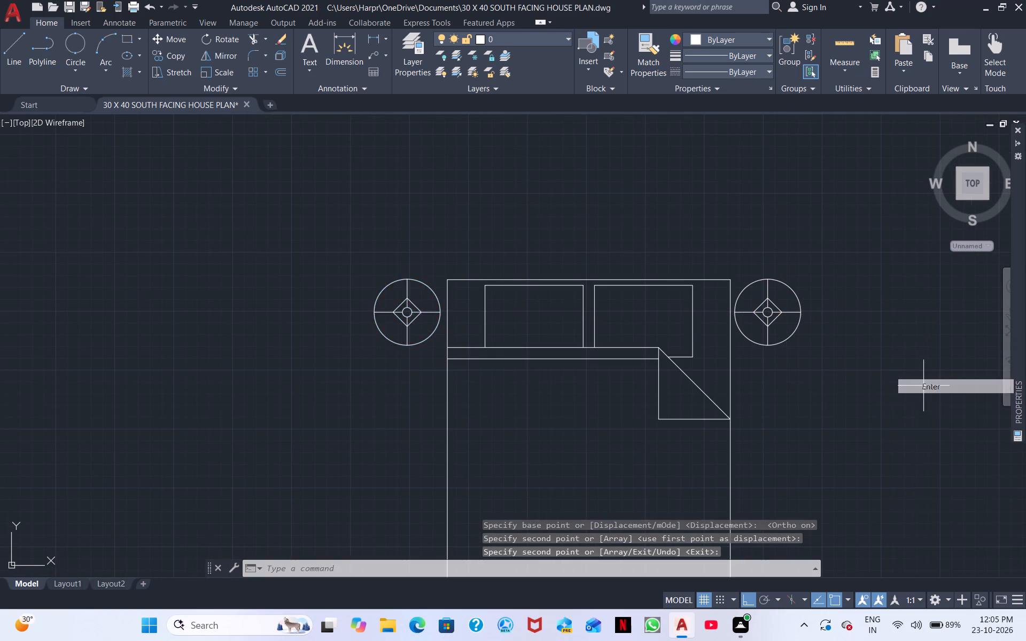
Rotate the eastern sofa to 270° about its southwest corner so that it faces west.
{"action": "scroll", "coordinate": [923, 385], "scroll_direction": "down", "scroll_amount": 2}
{"action": "middle_click_drag", "start_coordinate": [918, 394], "coordinate": [676, 277]}
{"action": "scroll", "coordinate": [662, 280], "scroll_direction": "down", "scroll_amount": 1}
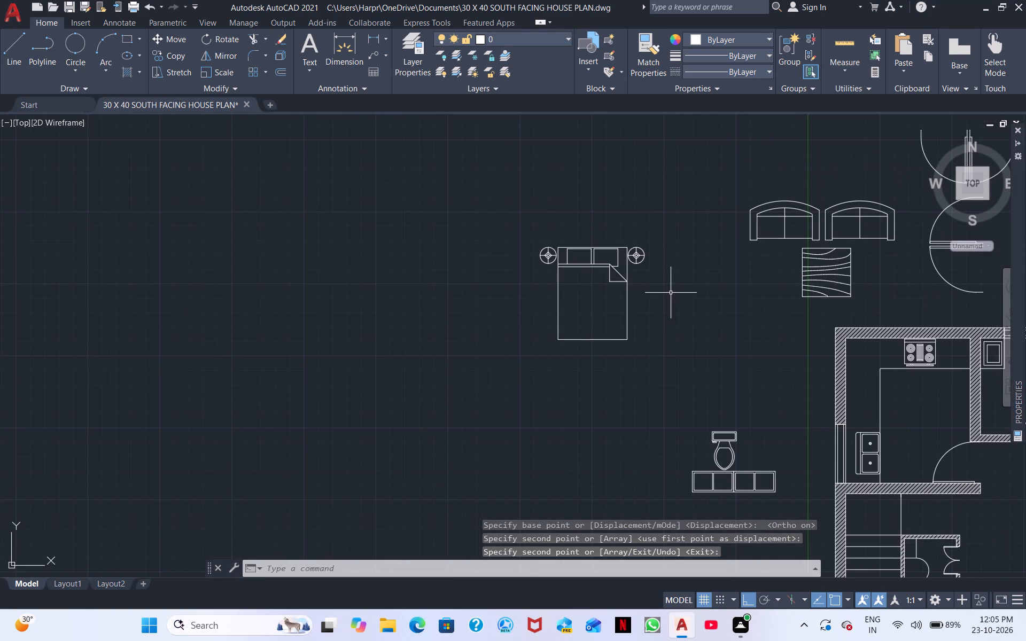
{"action": "middle_click_drag", "start_coordinate": [687, 307], "coordinate": [619, 259]}
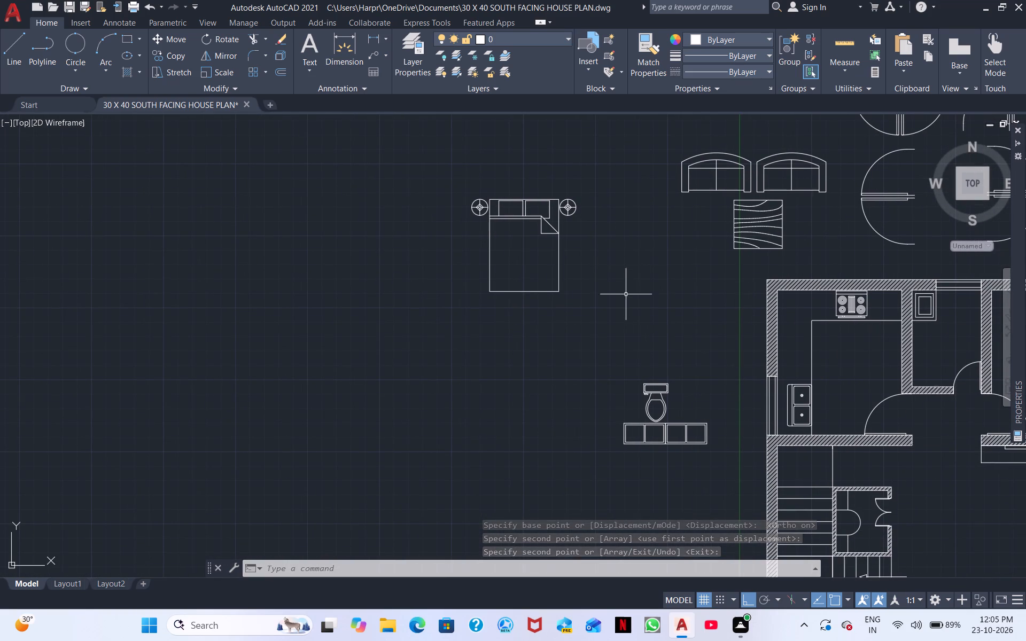
{"action": "middle_click_drag", "start_coordinate": [626, 315], "coordinate": [537, 256]}
{"action": "middle_click_drag", "start_coordinate": [647, 232], "coordinate": [496, 309]}
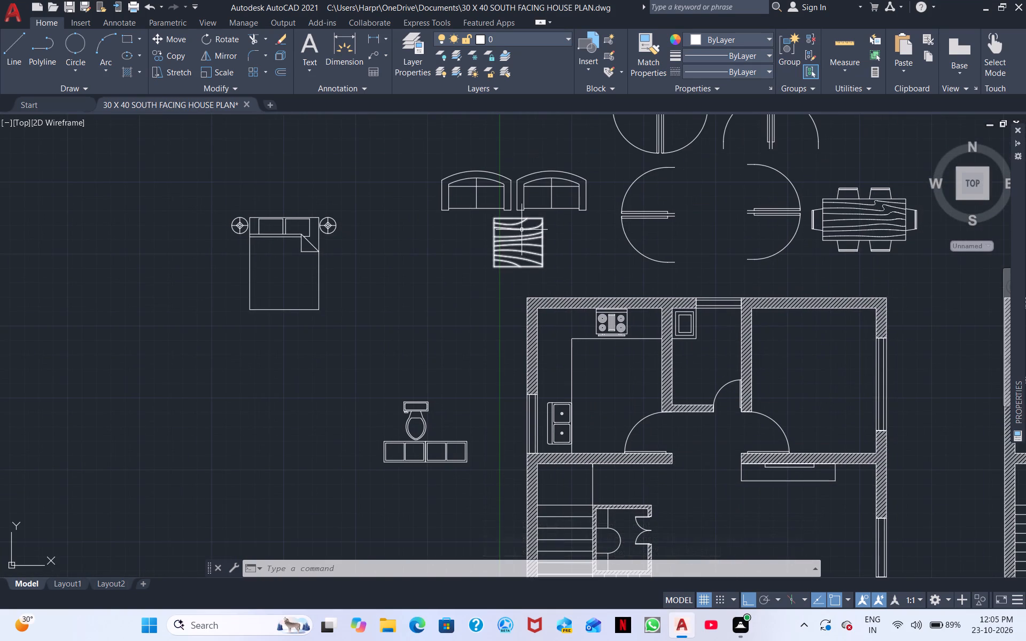
{"action": "left_click", "coordinate": [550, 205]}
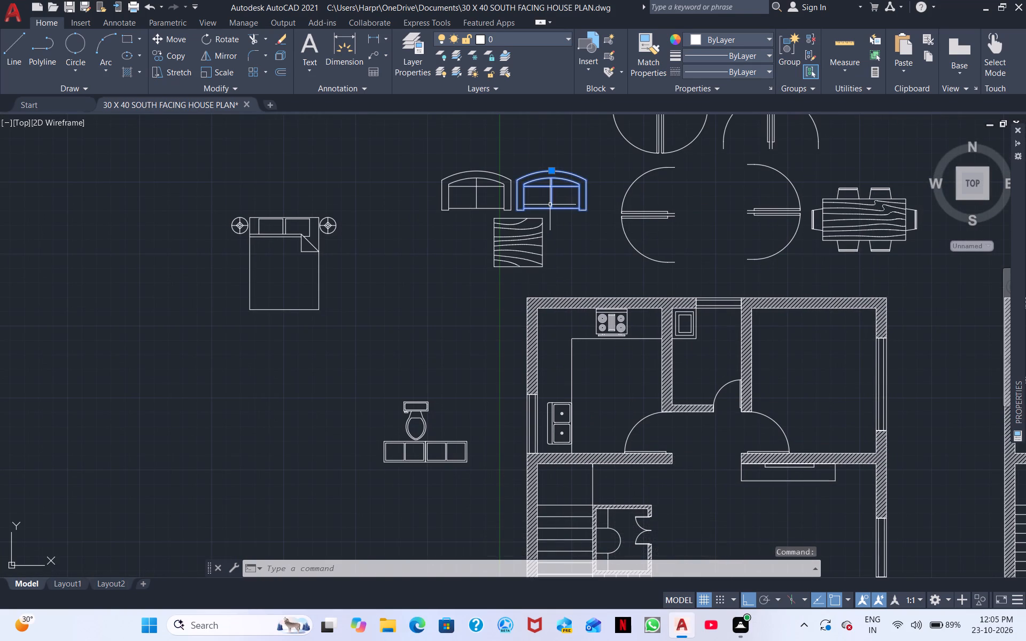
{"action": "right_click", "coordinate": [565, 216]}
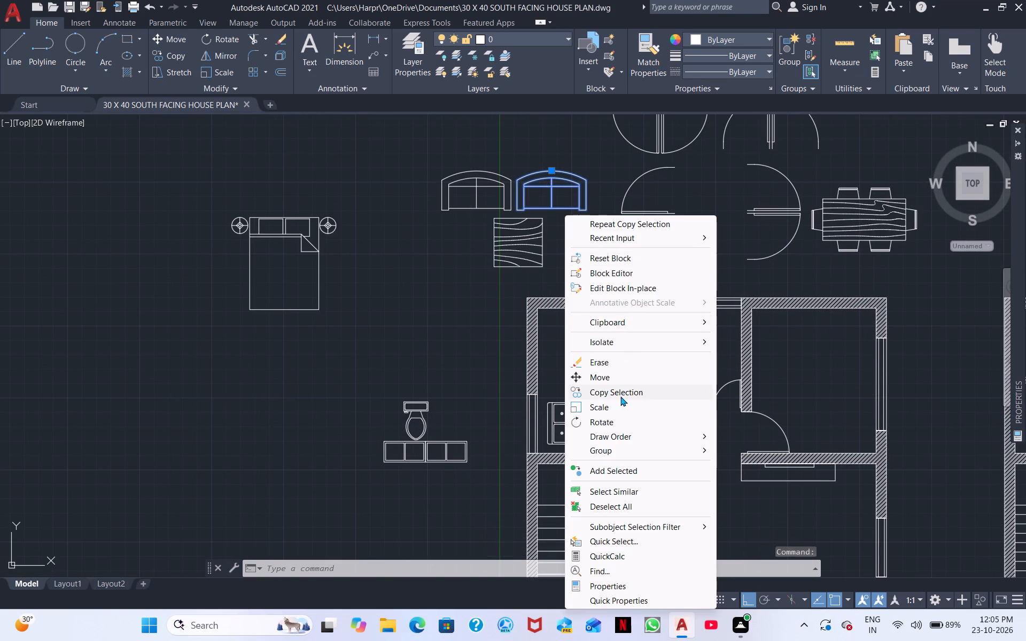
{"action": "left_click", "coordinate": [615, 416]}
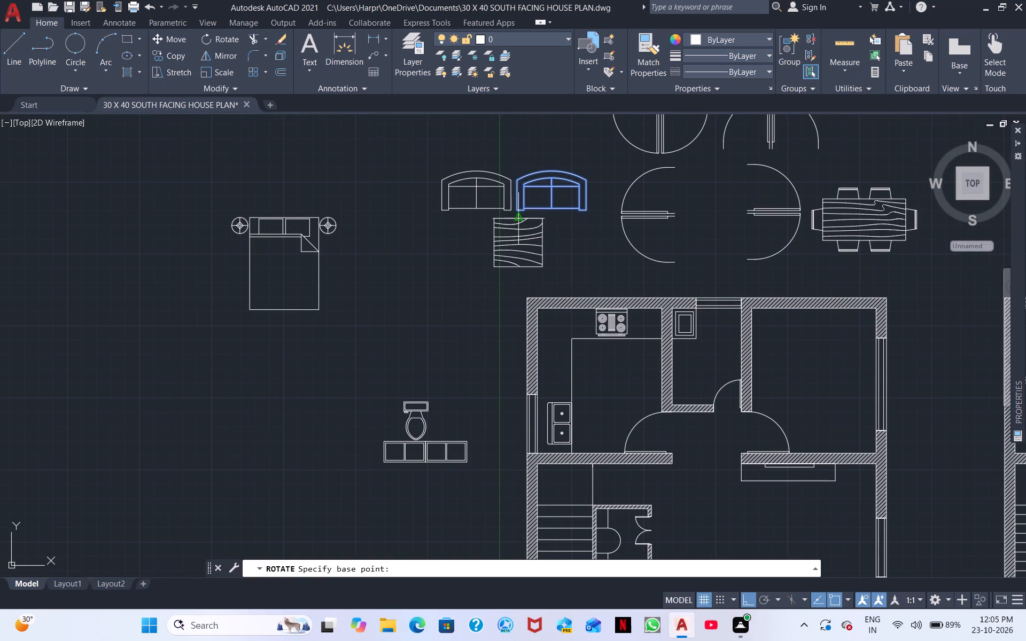
{"action": "left_click", "coordinate": [516, 212]}
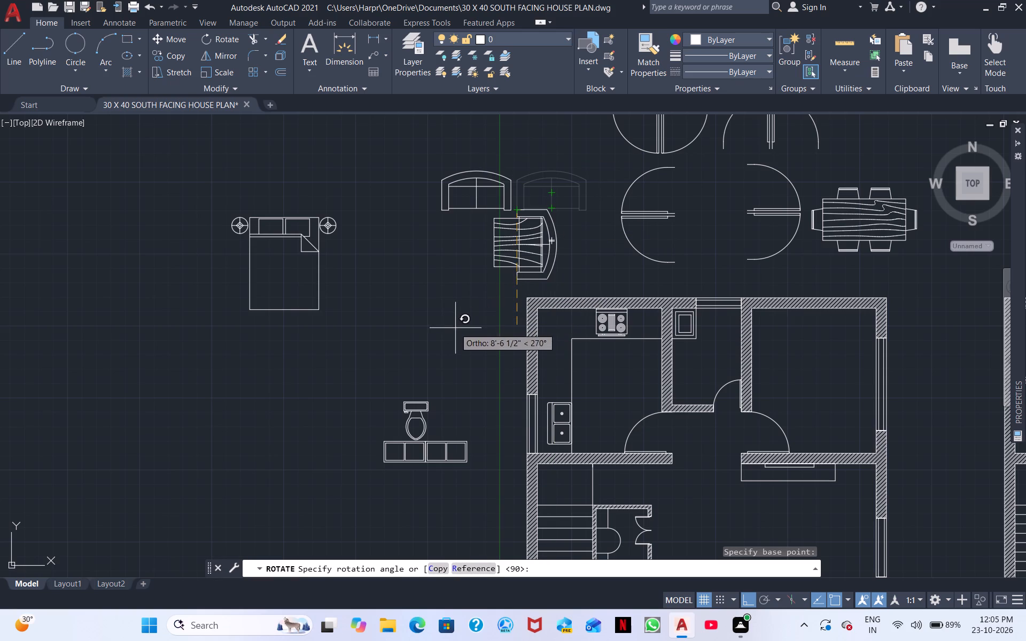
{"action": "left_click", "coordinate": [481, 339]}
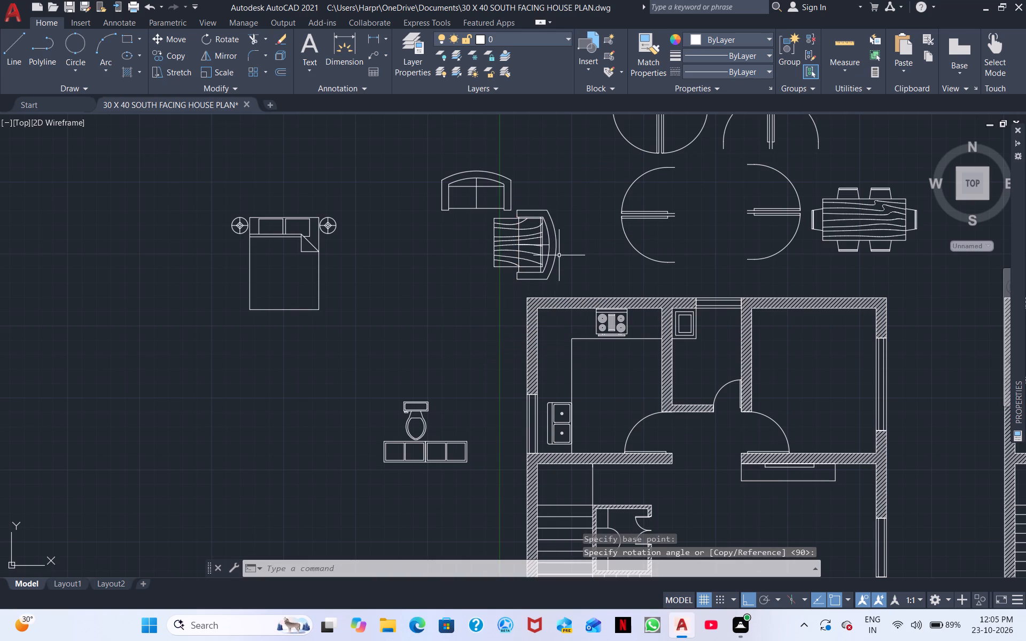
Move the rotated sofa straight east, off the wooden centre table, so that it stands beside it.
{"action": "left_click", "coordinate": [557, 255]}
{"action": "right_click", "coordinate": [593, 247]}
{"action": "right_click", "coordinate": [593, 246]}
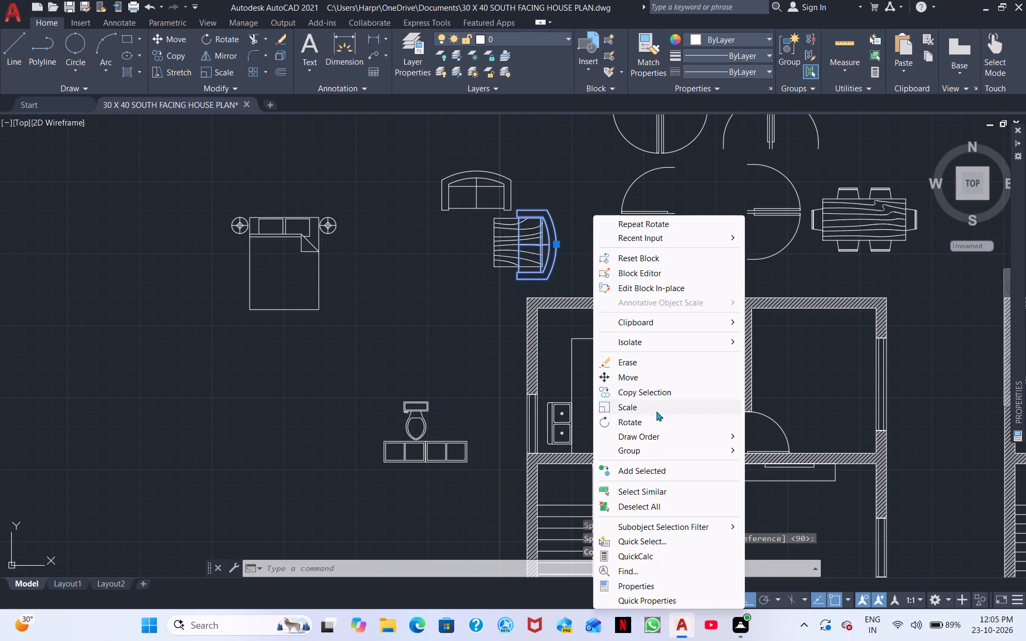
{"action": "left_click", "coordinate": [635, 375]}
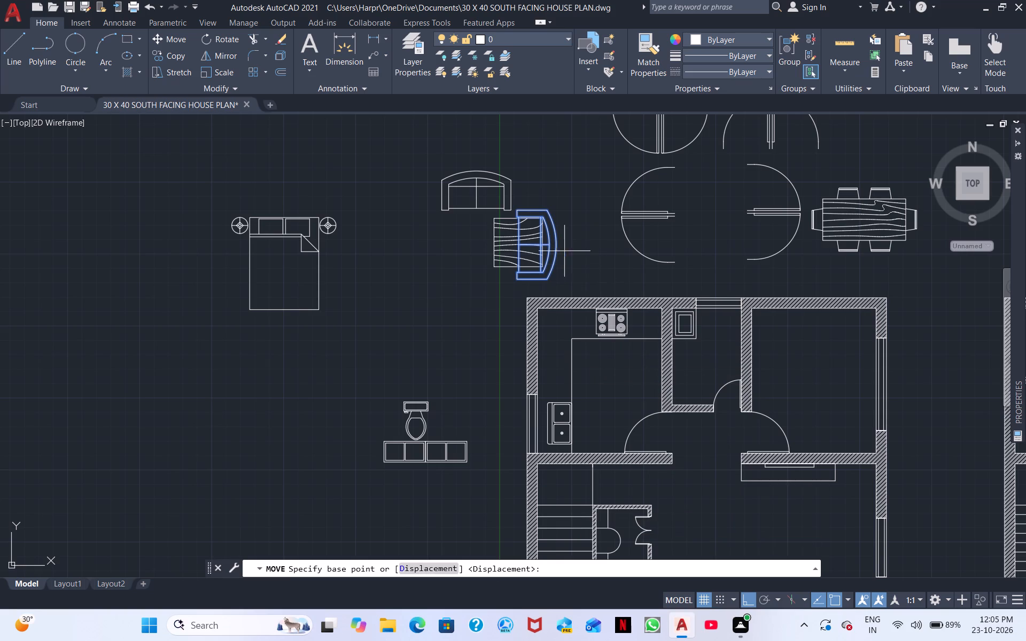
{"action": "left_click", "coordinate": [561, 244]}
{"action": "left_click", "coordinate": [602, 243]}
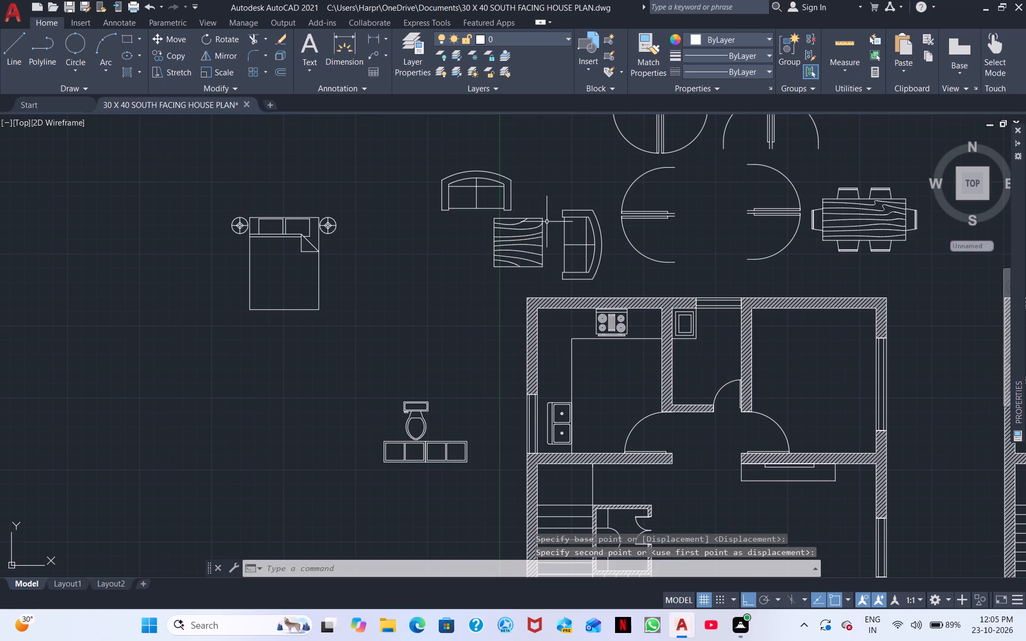
Rotate the remaining north-side sofa 180° about its southeast corner so that it faces north.
{"action": "left_click", "coordinate": [514, 202]}
{"action": "left_click", "coordinate": [473, 177]}
{"action": "right_click", "coordinate": [487, 179]}
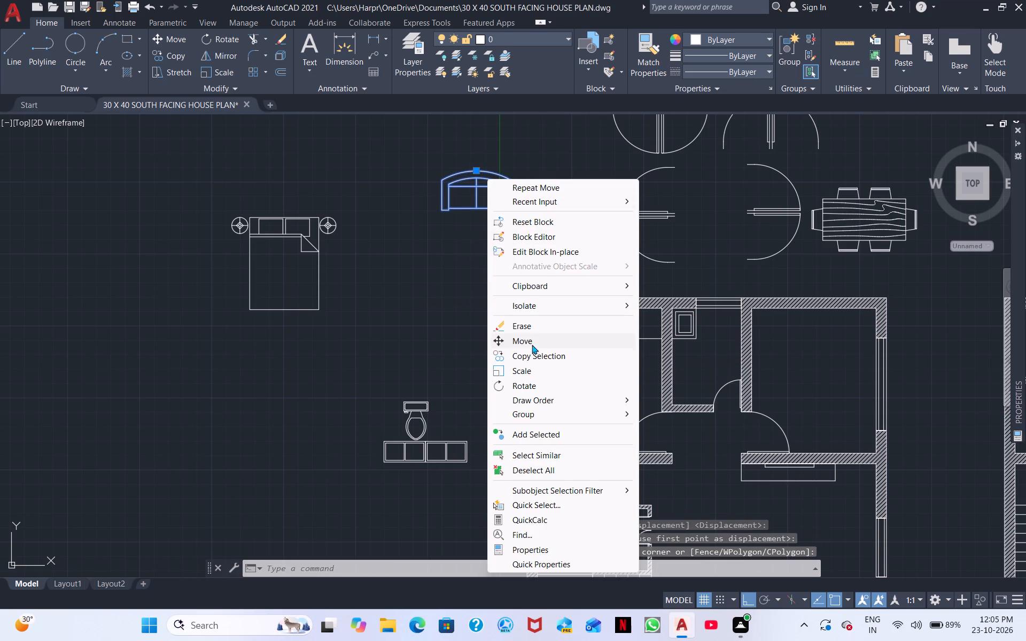
{"action": "left_click", "coordinate": [530, 382]}
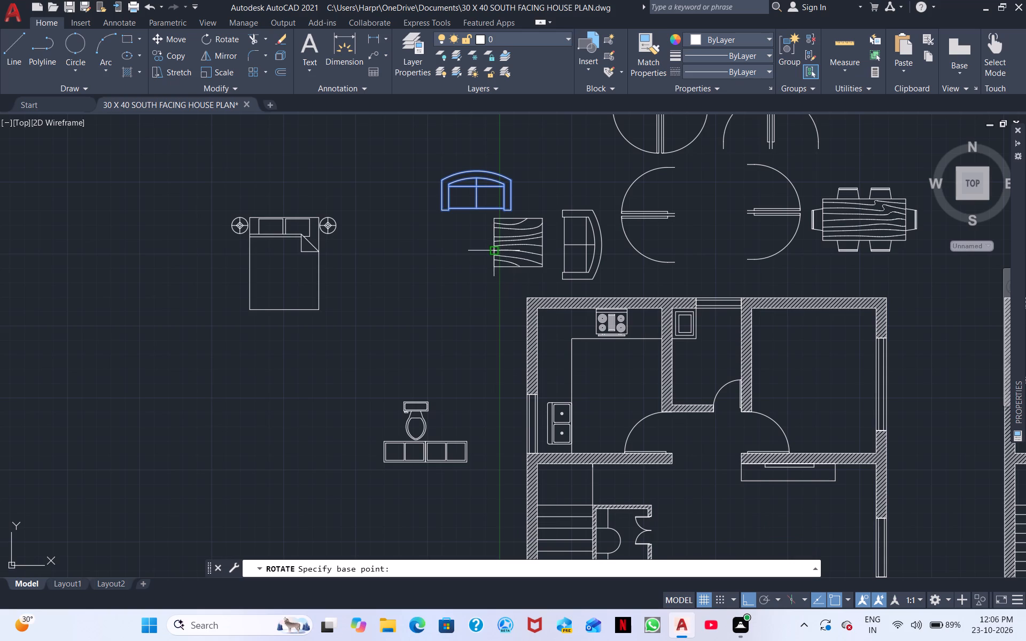
{"action": "left_click", "coordinate": [517, 208]}
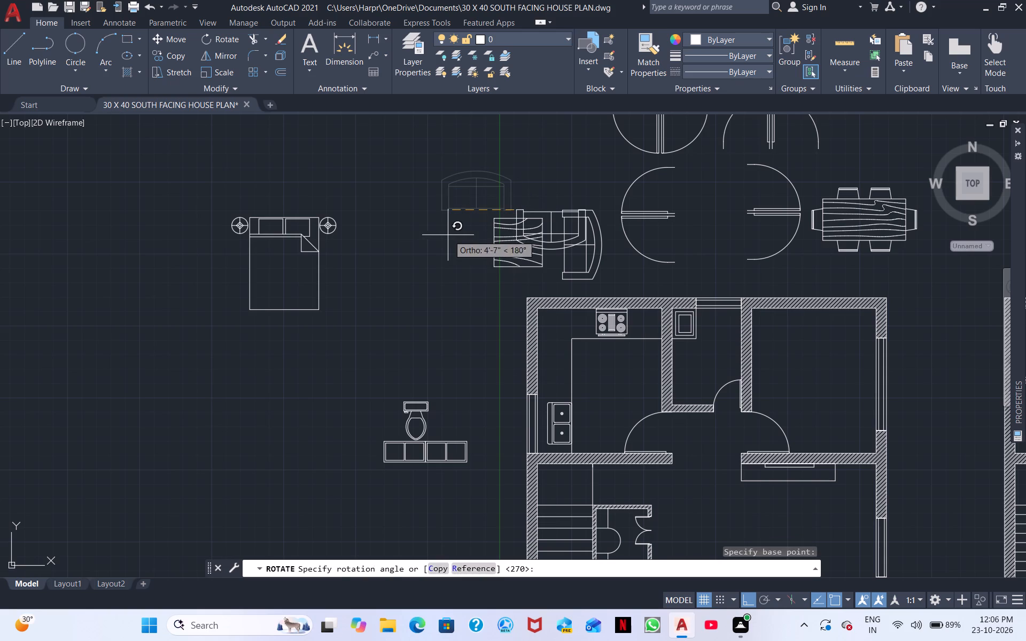
{"action": "left_click", "coordinate": [426, 235]}
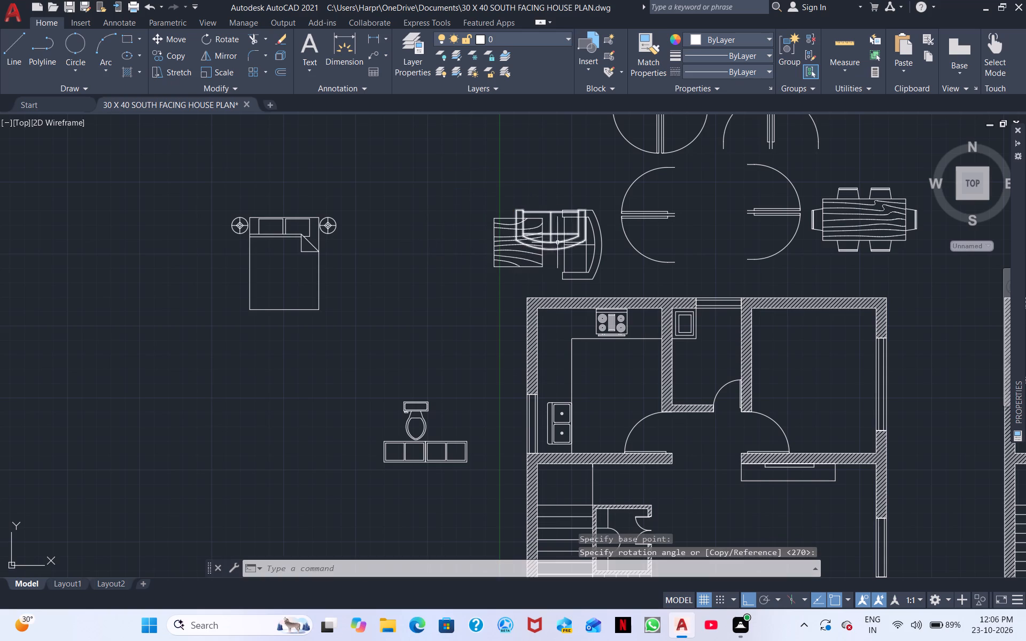
Move the north-facing sofa with Ortho off into the first plan's central hall, opposite the wall-side unit.
{"action": "left_click", "coordinate": [556, 236]}
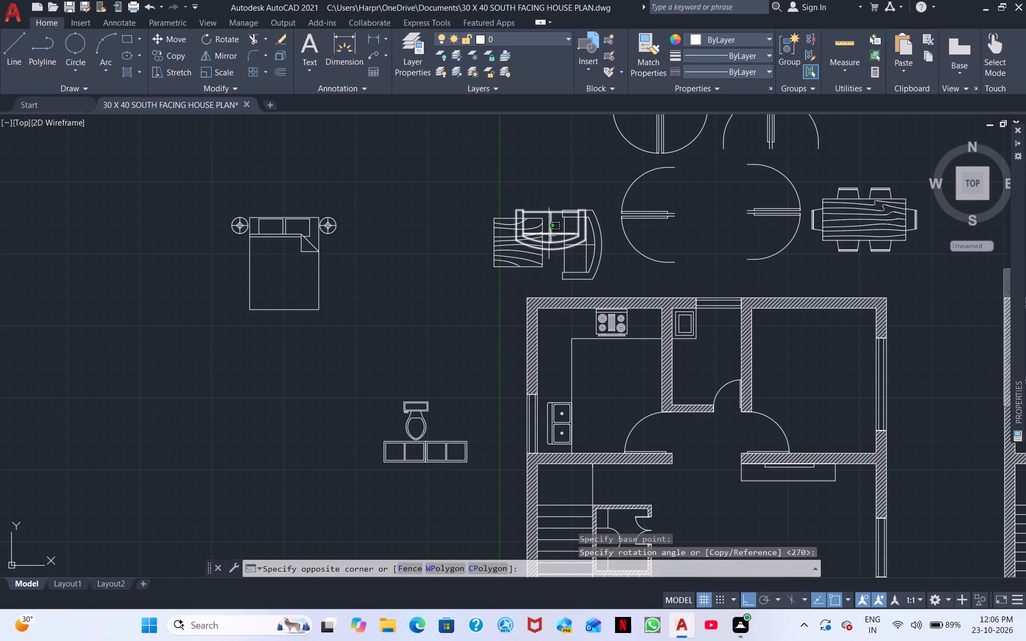
{"action": "left_click", "coordinate": [549, 233]}
{"action": "right_click", "coordinate": [549, 233]}
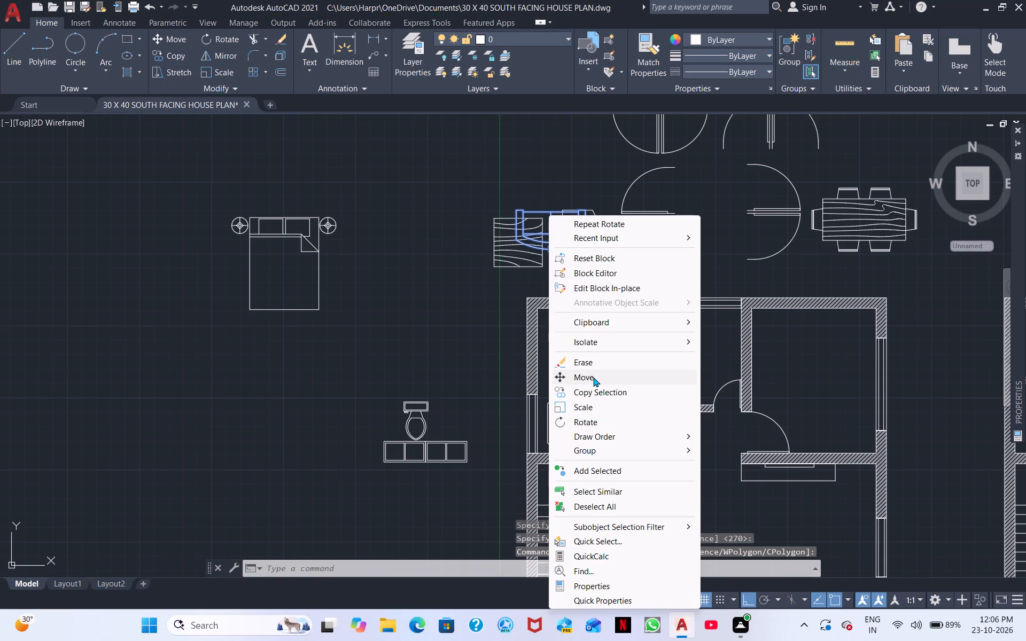
{"action": "left_click", "coordinate": [593, 377]}
{"action": "left_click", "coordinate": [554, 239]}
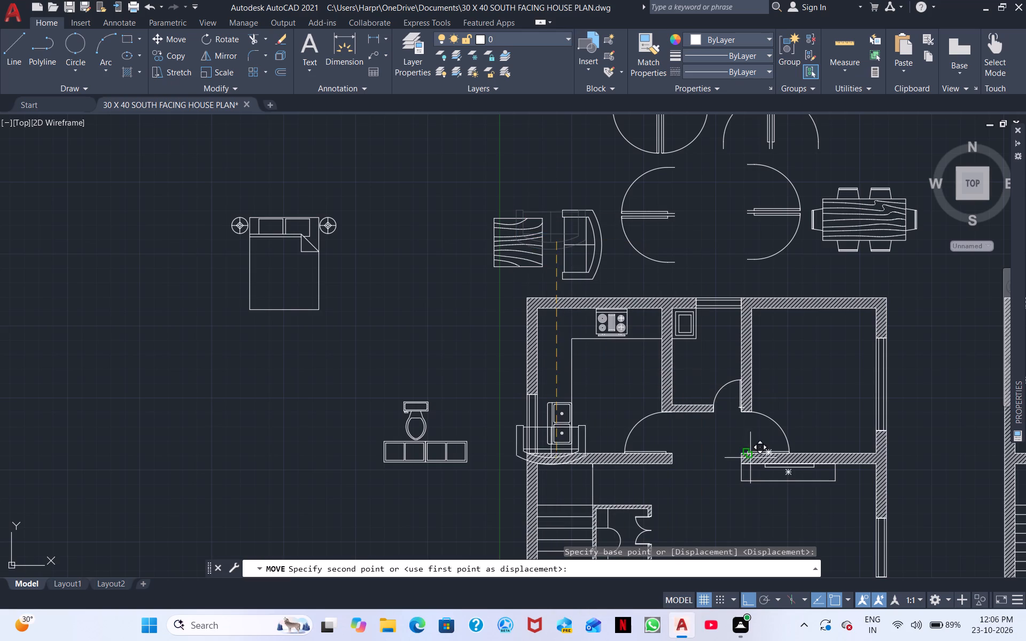
{"action": "middle_click_drag", "start_coordinate": [788, 454], "coordinate": [687, 275]}
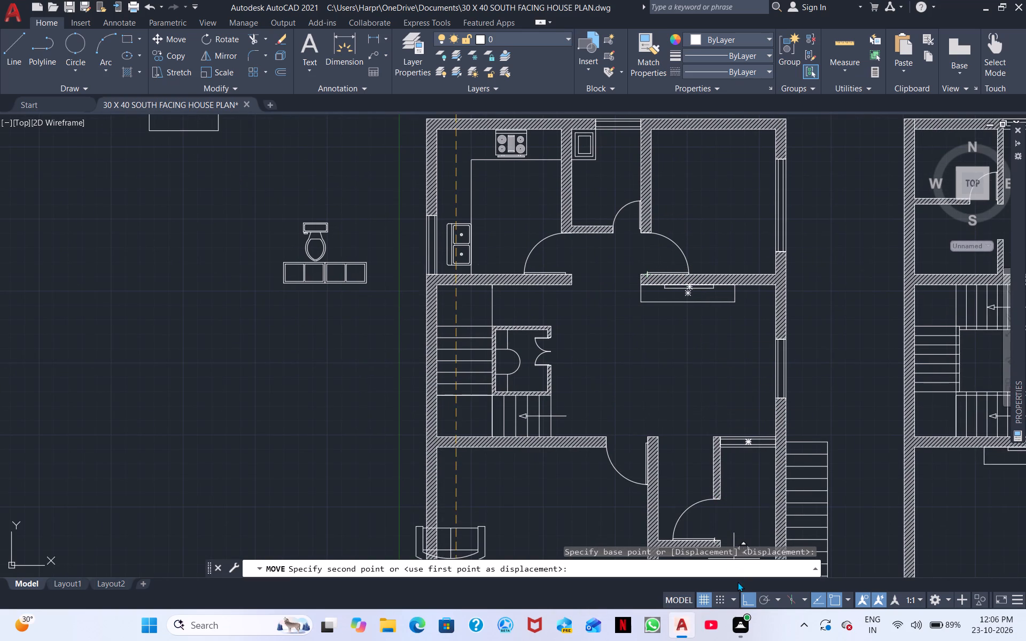
{"action": "left_click", "coordinate": [748, 596]}
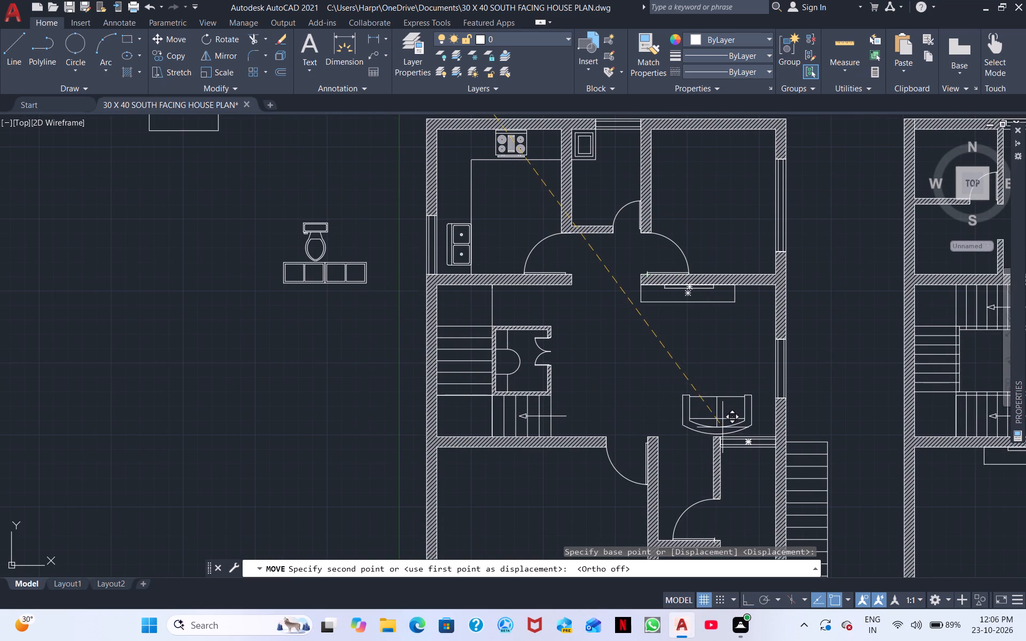
{"action": "left_click", "coordinate": [689, 412]}
Move the west-facing sofa from above the first plan into the central hall, along its east side near the window.
{"action": "scroll", "coordinate": [601, 358], "scroll_direction": "down", "scroll_amount": 1}
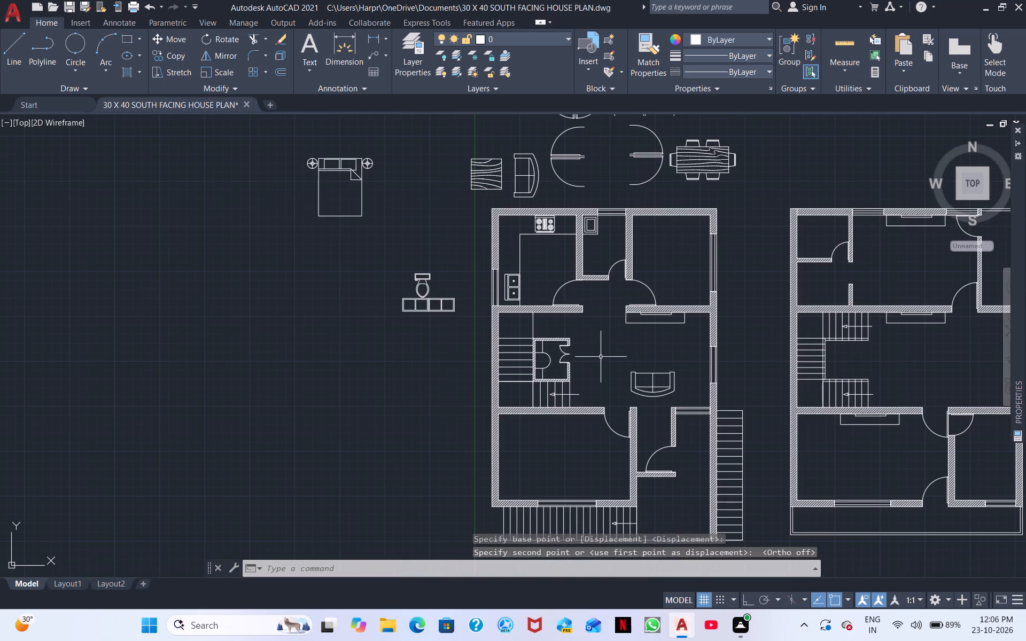
{"action": "middle_click_drag", "start_coordinate": [564, 296], "coordinate": [545, 334]}
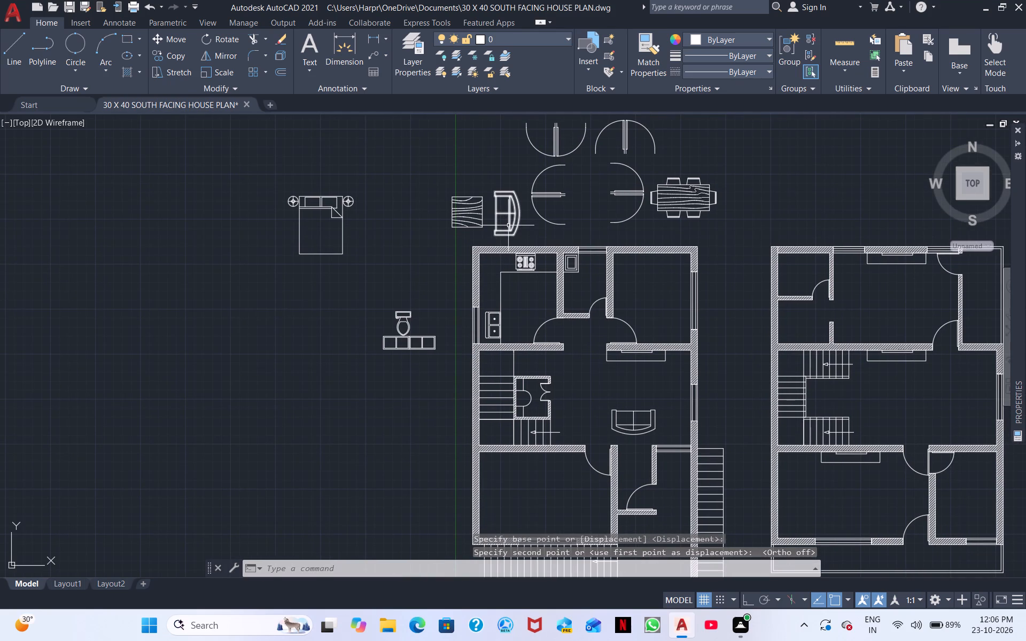
{"action": "left_click", "coordinate": [508, 225]}
{"action": "right_click", "coordinate": [520, 228]}
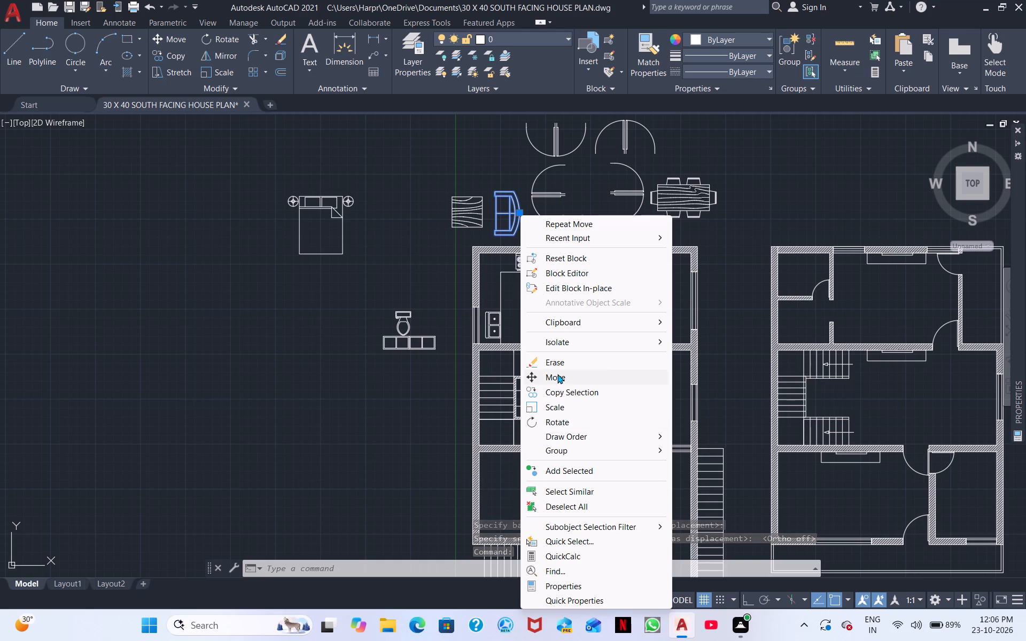
{"action": "left_click", "coordinate": [557, 374]}
{"action": "left_click", "coordinate": [506, 216]}
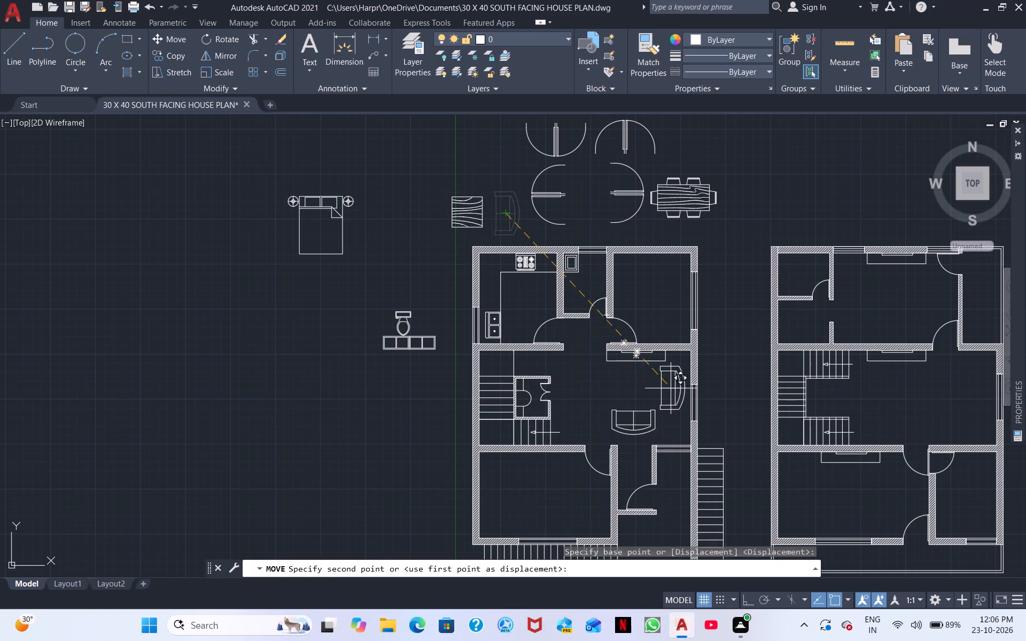
{"action": "scroll", "coordinate": [671, 388], "scroll_direction": "up", "scroll_amount": 3}
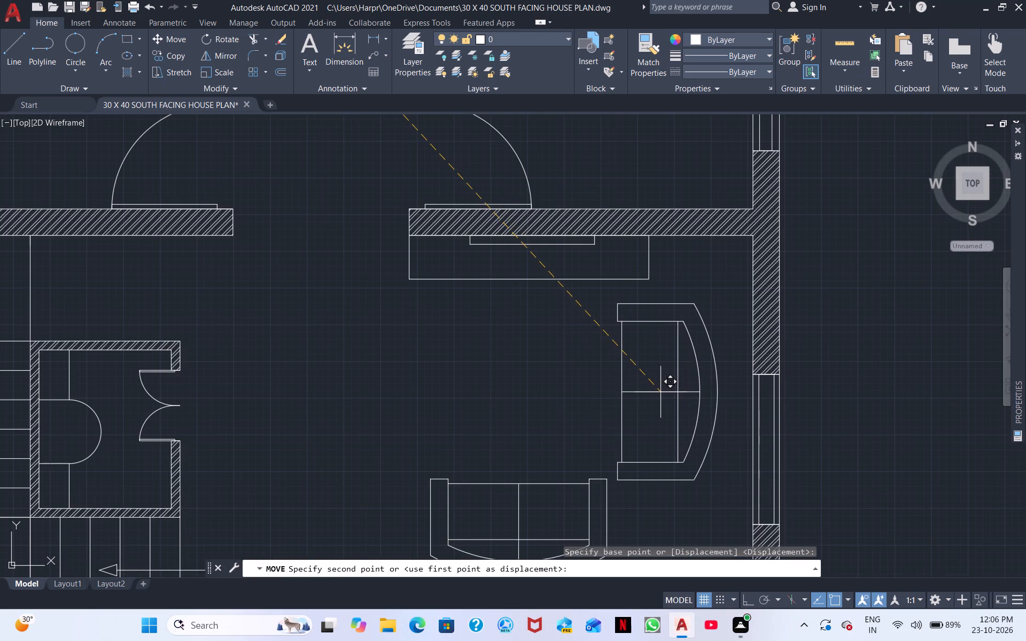
{"action": "left_click", "coordinate": [653, 388]}
Move the wooden centre table from above the first plan into the hall, into the corner between the two sofas.
{"action": "scroll", "coordinate": [653, 390], "scroll_direction": "down", "scroll_amount": 1}
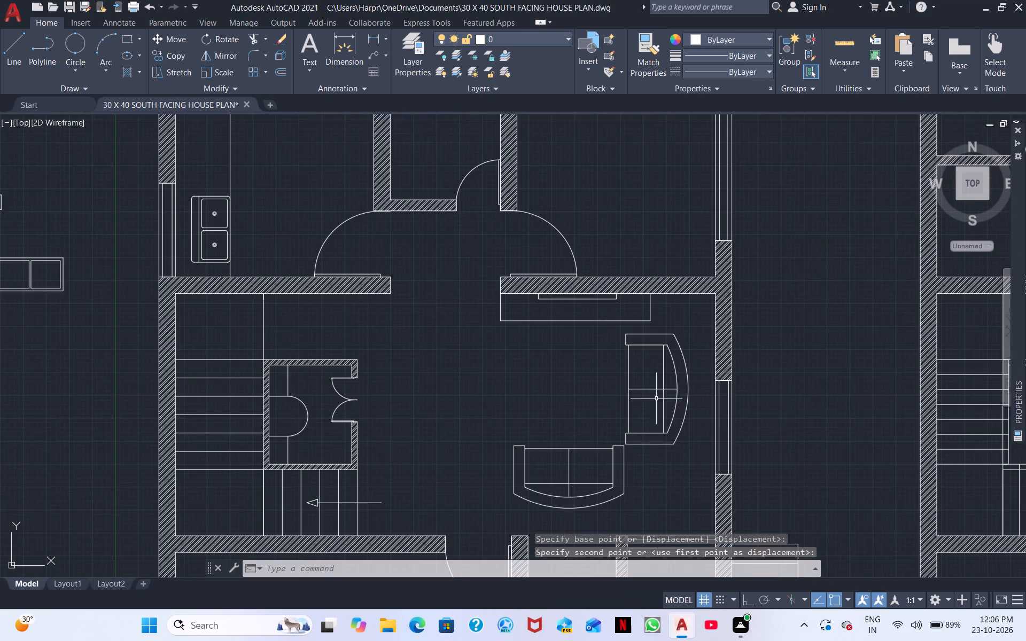
{"action": "scroll", "coordinate": [541, 300], "scroll_direction": "down", "scroll_amount": 2}
{"action": "middle_click_drag", "start_coordinate": [542, 317], "coordinate": [524, 377]}
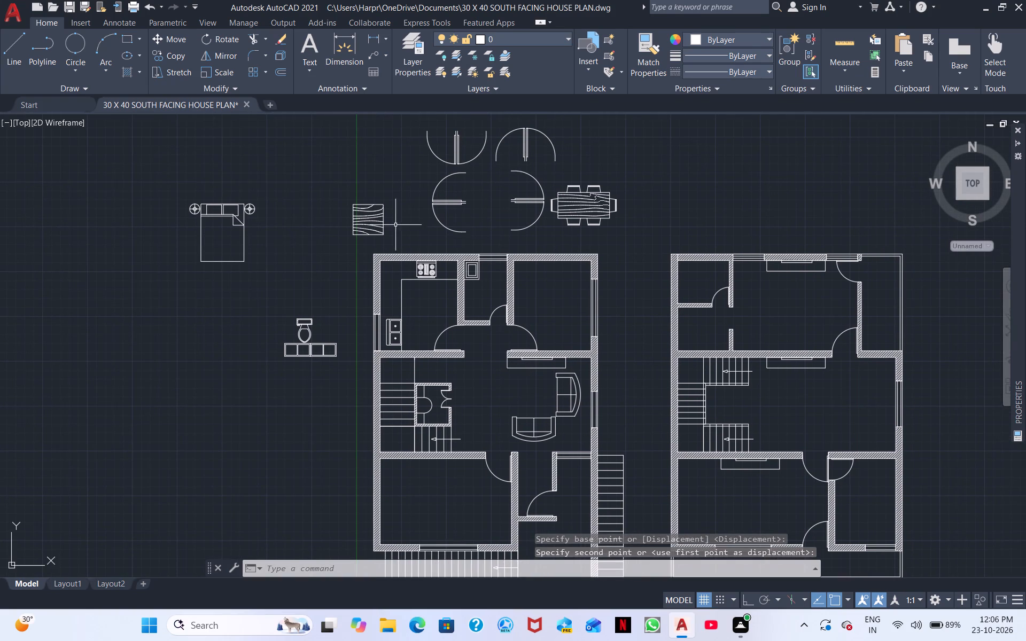
{"action": "left_click", "coordinate": [399, 237]}
{"action": "left_click", "coordinate": [339, 201]}
{"action": "right_click", "coordinate": [339, 201]}
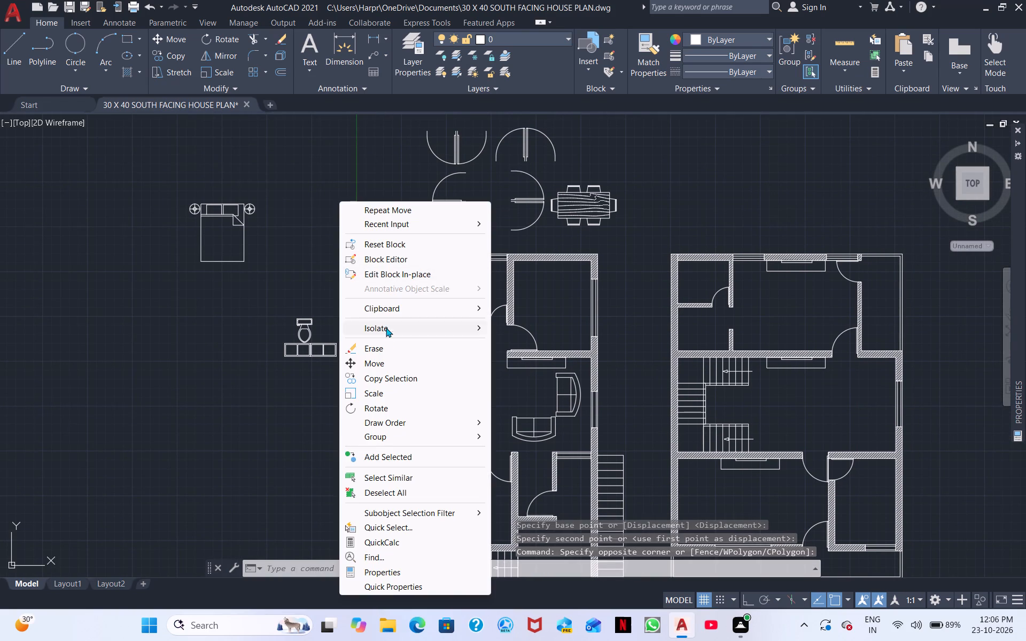
{"action": "left_click", "coordinate": [383, 362]}
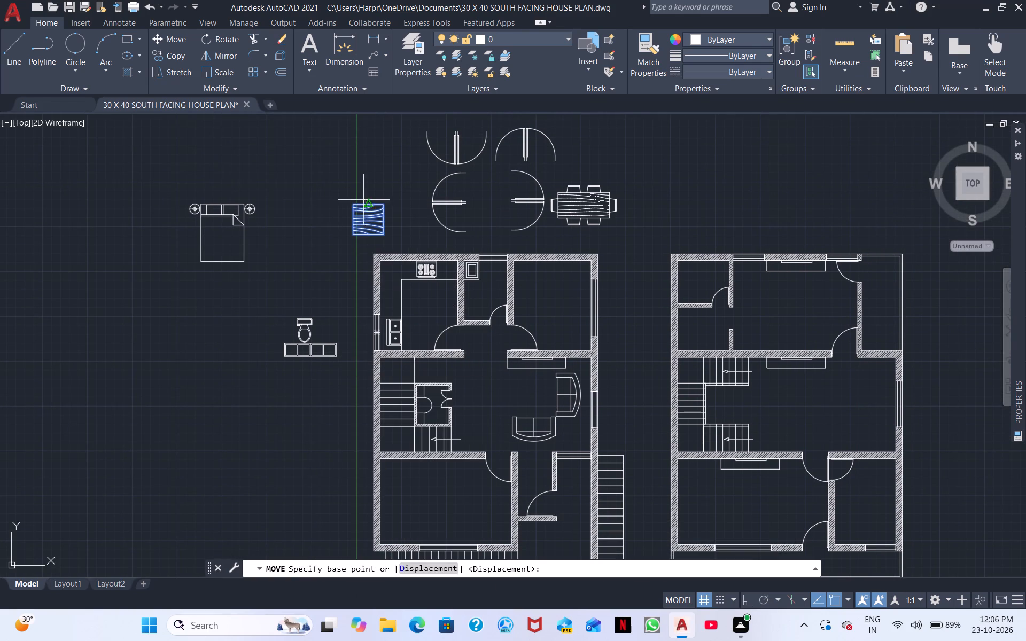
{"action": "left_click", "coordinate": [356, 204]}
{"action": "scroll", "coordinate": [559, 425], "scroll_direction": "up", "scroll_amount": 3}
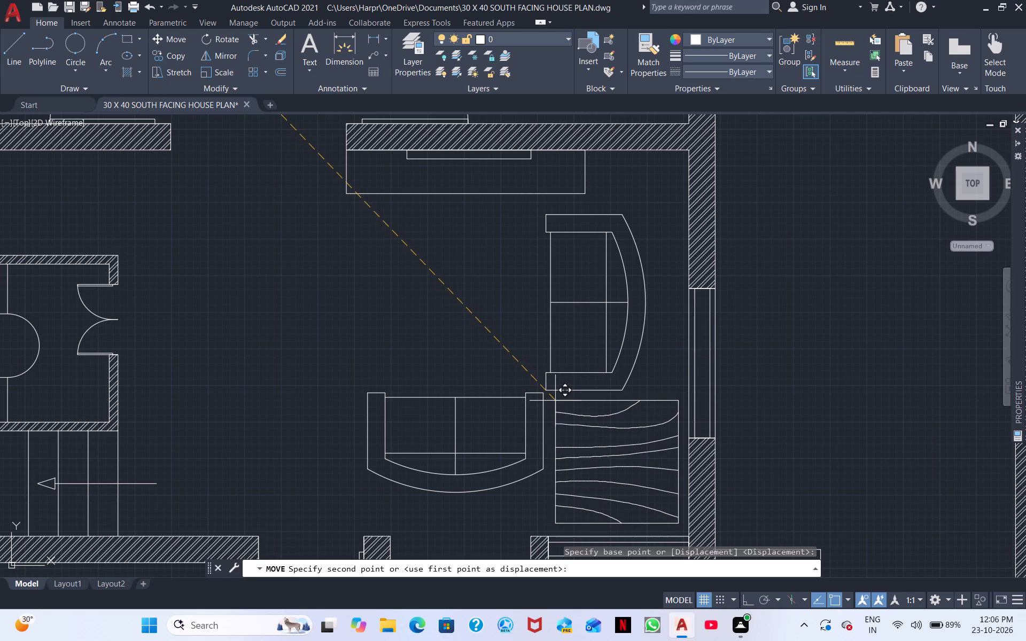
{"action": "left_click", "coordinate": [553, 398]}
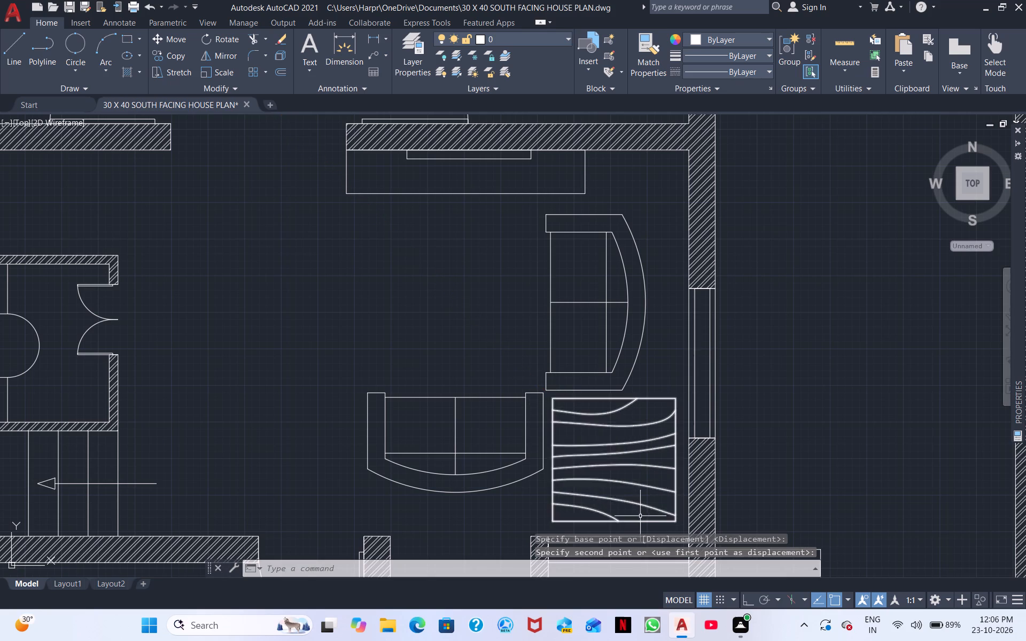
Scale the wooden table down to about half its size from its northwest corner.
{"action": "left_click_drag", "start_coordinate": [643, 515], "coordinate": [634, 494]}
{"action": "left_click", "coordinate": [605, 447]}
{"action": "right_click", "coordinate": [605, 447]}
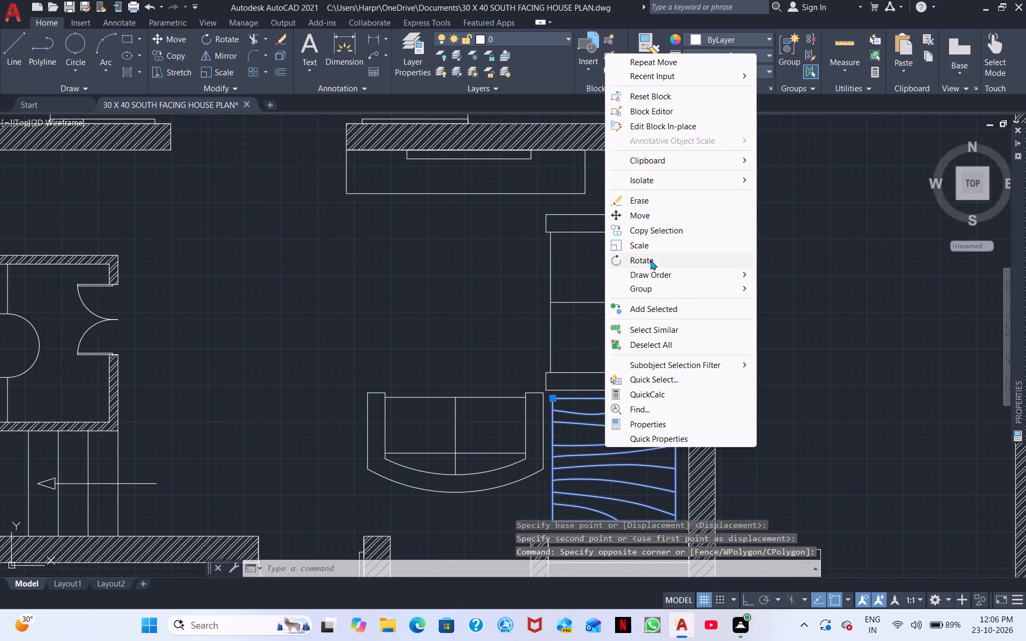
{"action": "left_click", "coordinate": [645, 240]}
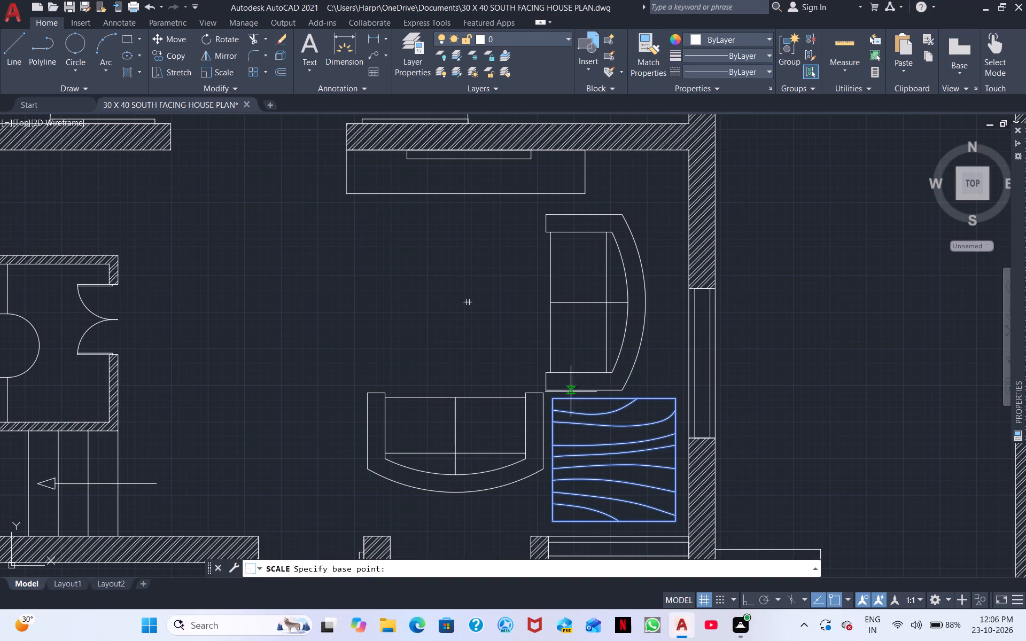
{"action": "left_click", "coordinate": [554, 396]}
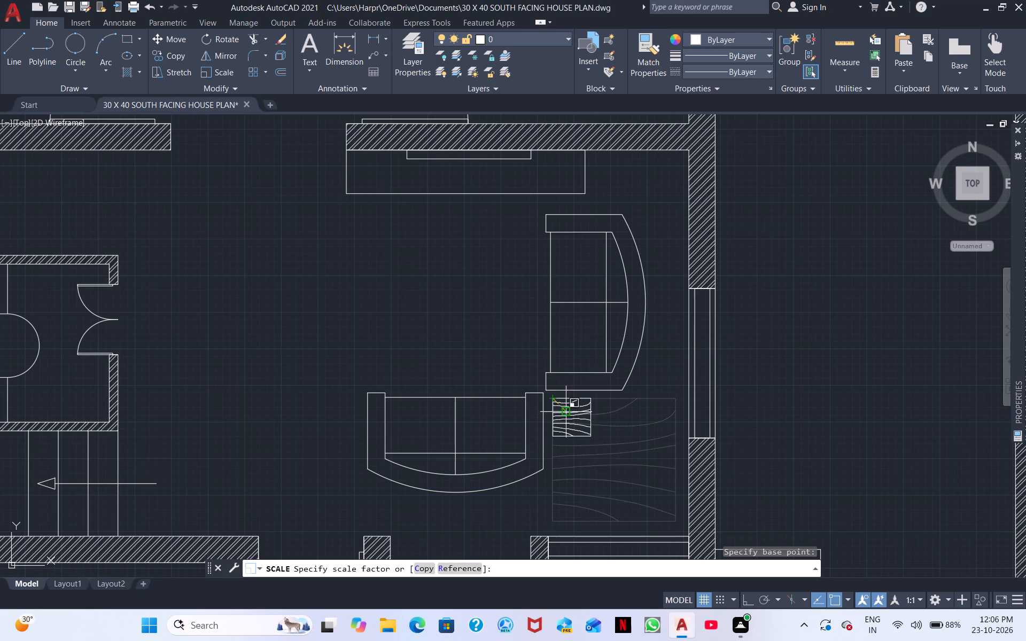
{"action": "left_click", "coordinate": [572, 421]}
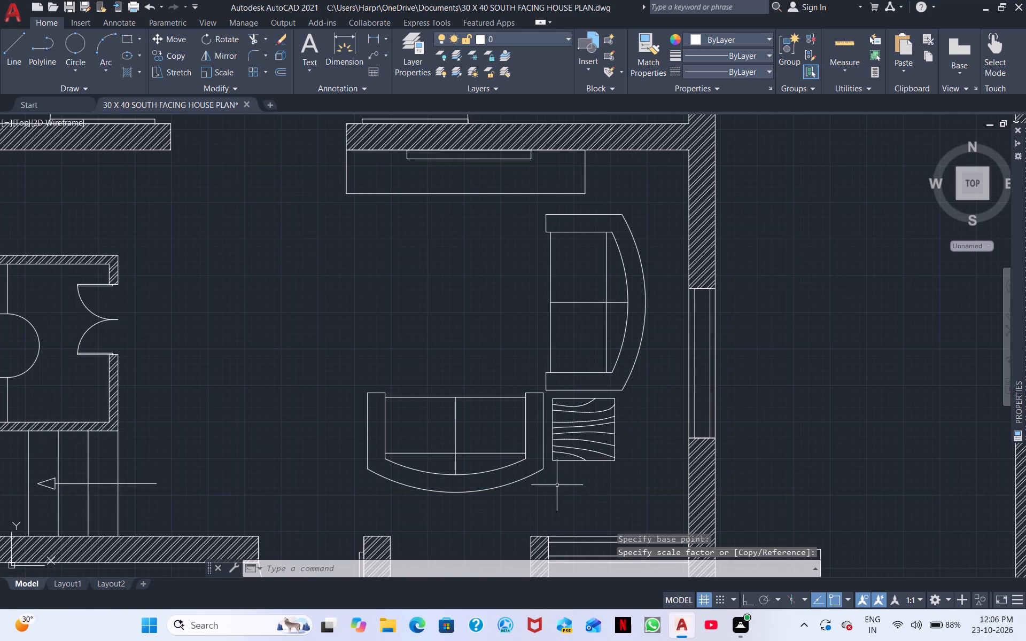
Scale both hall sofas and the wooden table down together to about three quarters, based at the north-facing sofa's northwest corner.
{"action": "left_click", "coordinate": [642, 479]}
{"action": "left_click", "coordinate": [473, 337]}
{"action": "right_click", "coordinate": [473, 337]}
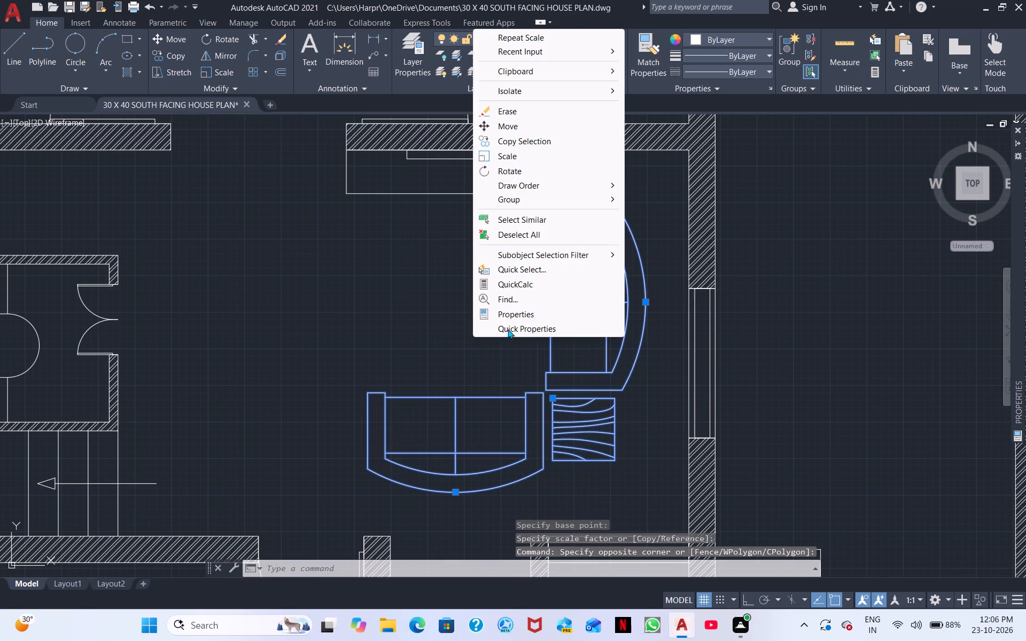
{"action": "left_click", "coordinate": [515, 161]}
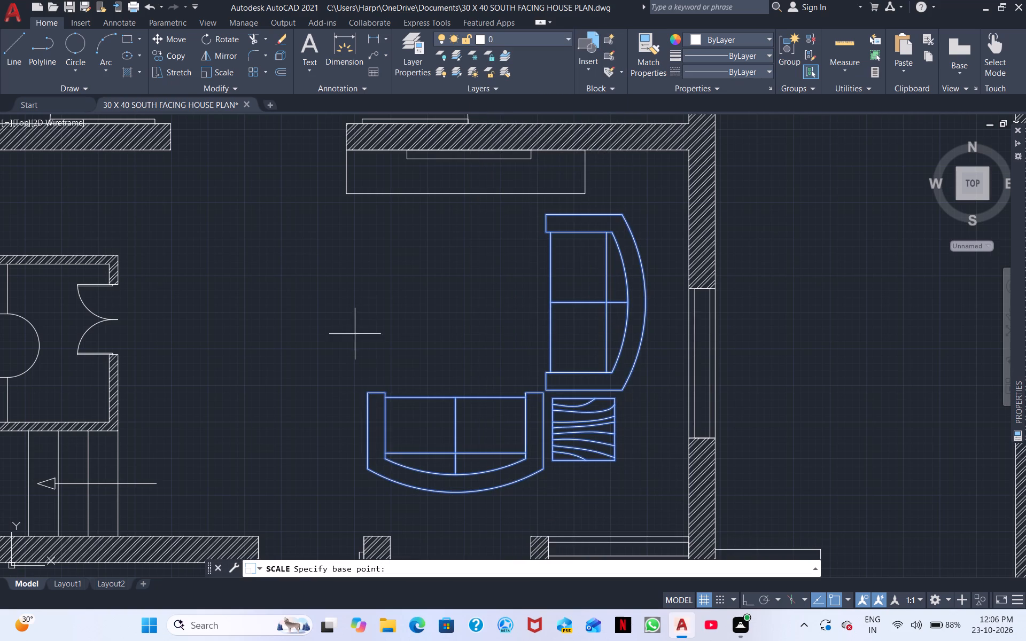
{"action": "left_click", "coordinate": [366, 389]}
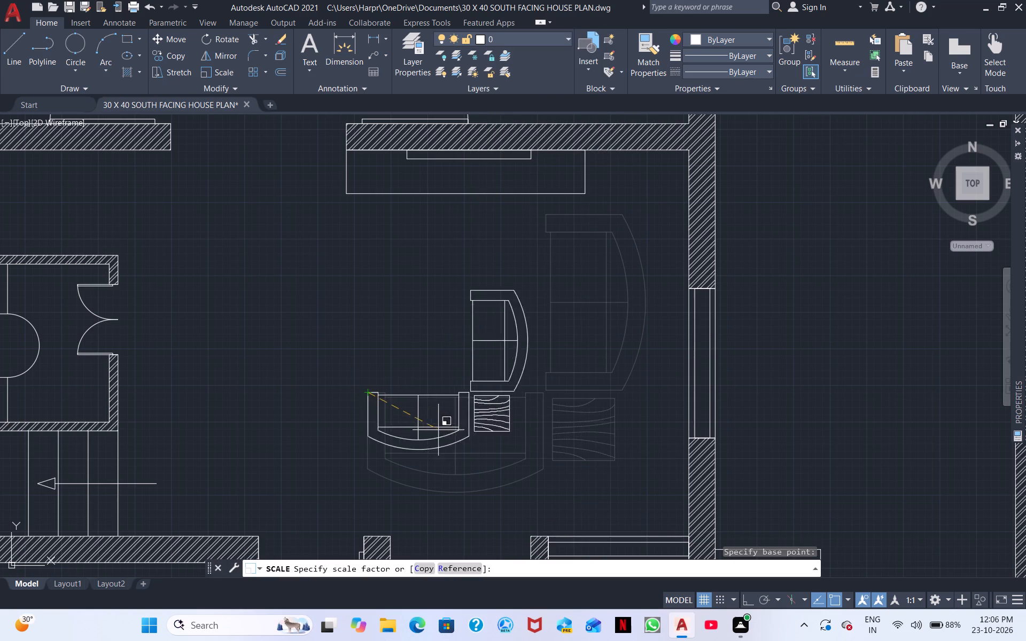
{"action": "left_click", "coordinate": [459, 444]}
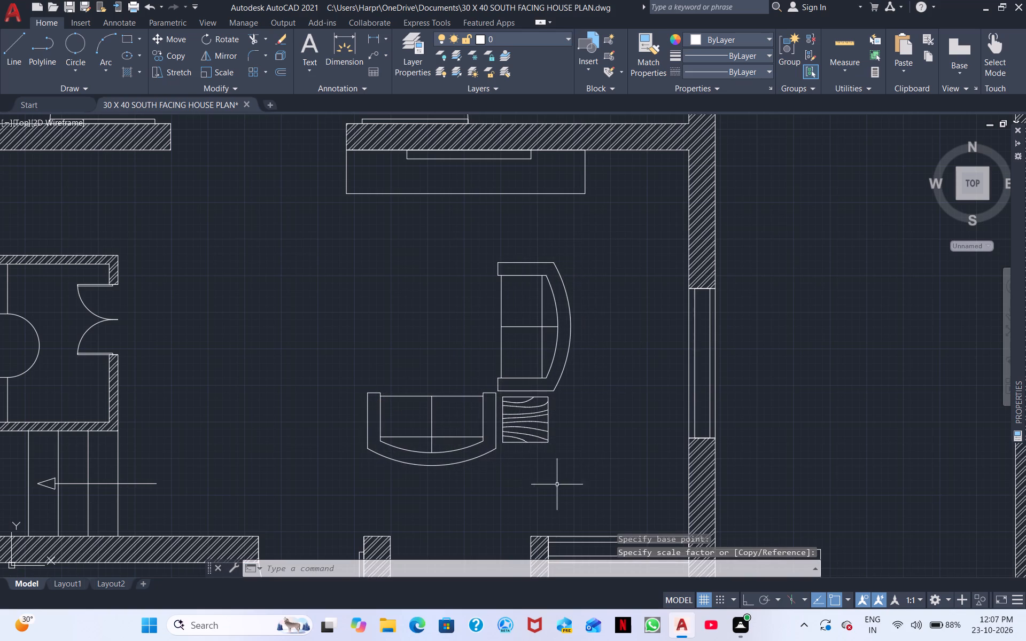
Move both sofas and the wooden table together northeast, so the west-facing sofa stands close to the hall's east wall.
{"action": "left_click", "coordinate": [561, 483]}
{"action": "left_click", "coordinate": [460, 374]}
{"action": "right_click", "coordinate": [461, 381]}
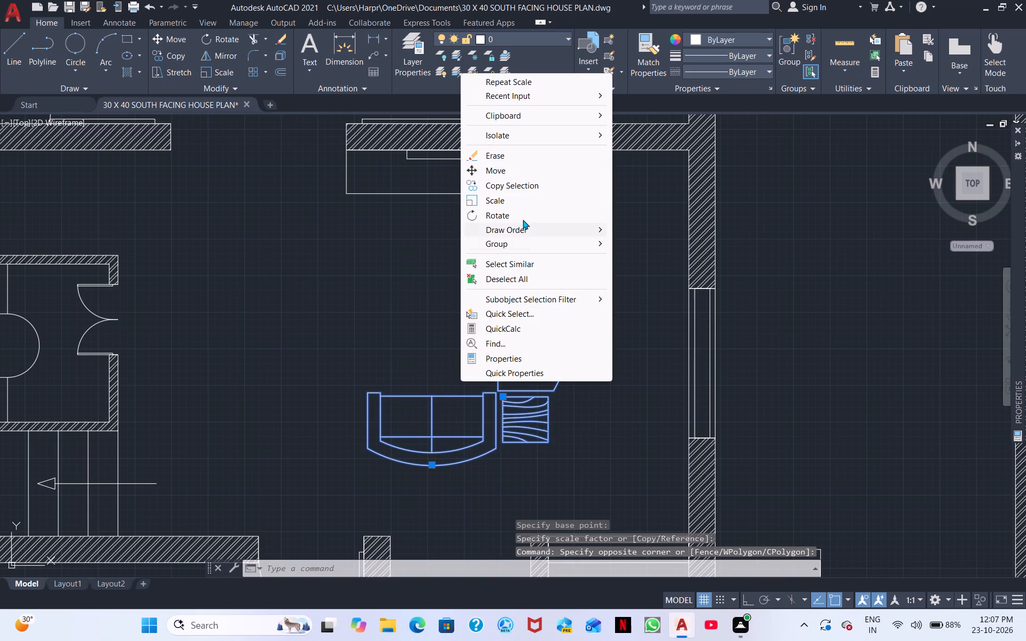
{"action": "left_click", "coordinate": [520, 166]}
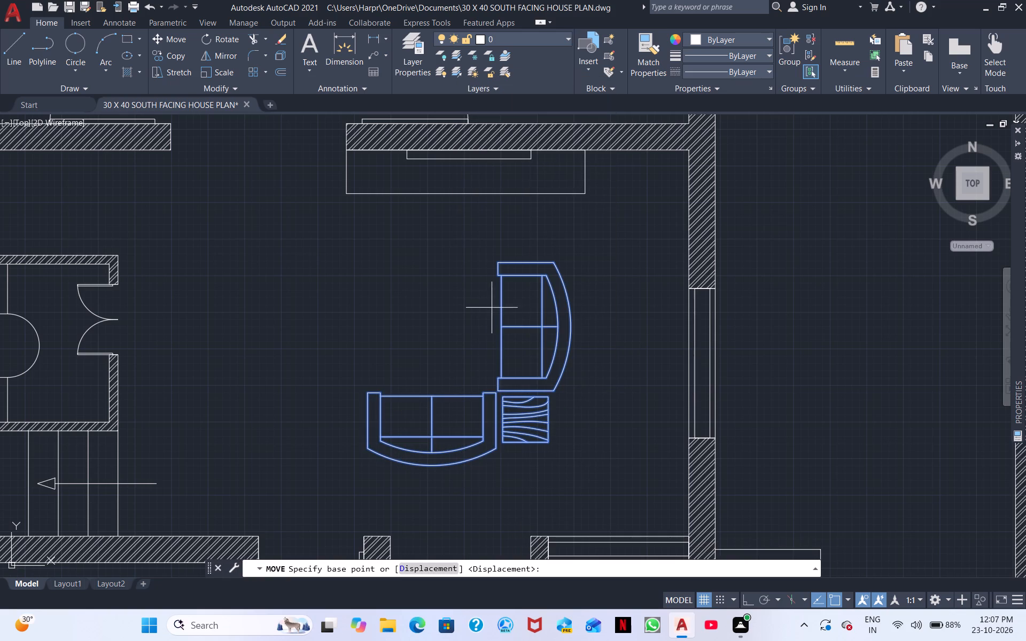
{"action": "left_click", "coordinate": [483, 364]}
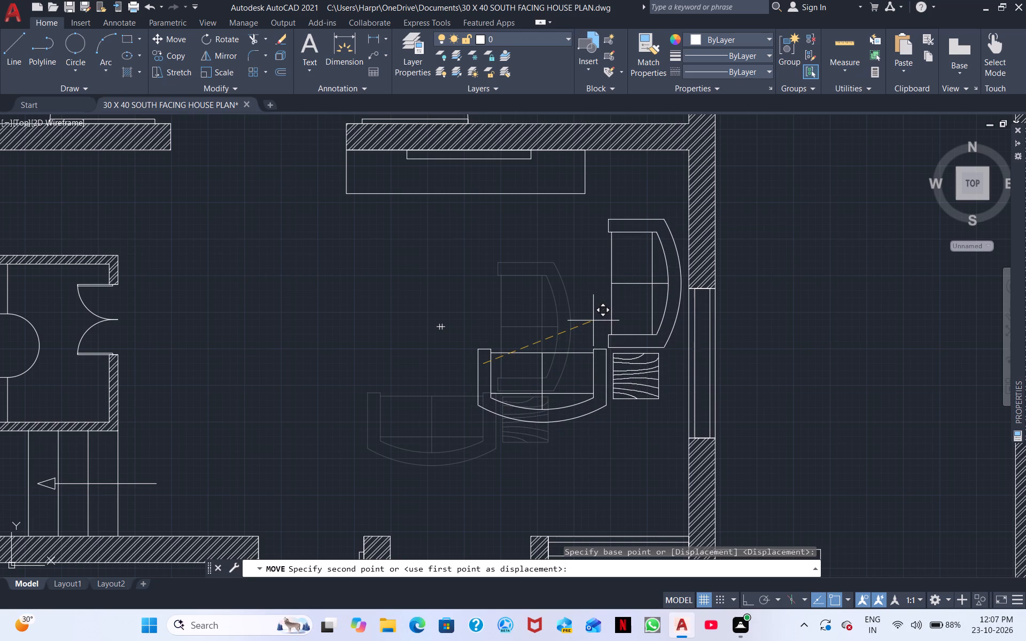
{"action": "left_click", "coordinate": [593, 317]}
Move the north-facing sofa slightly southwest, away from the wooden table and the other sofa.
{"action": "left_click", "coordinate": [585, 412]}
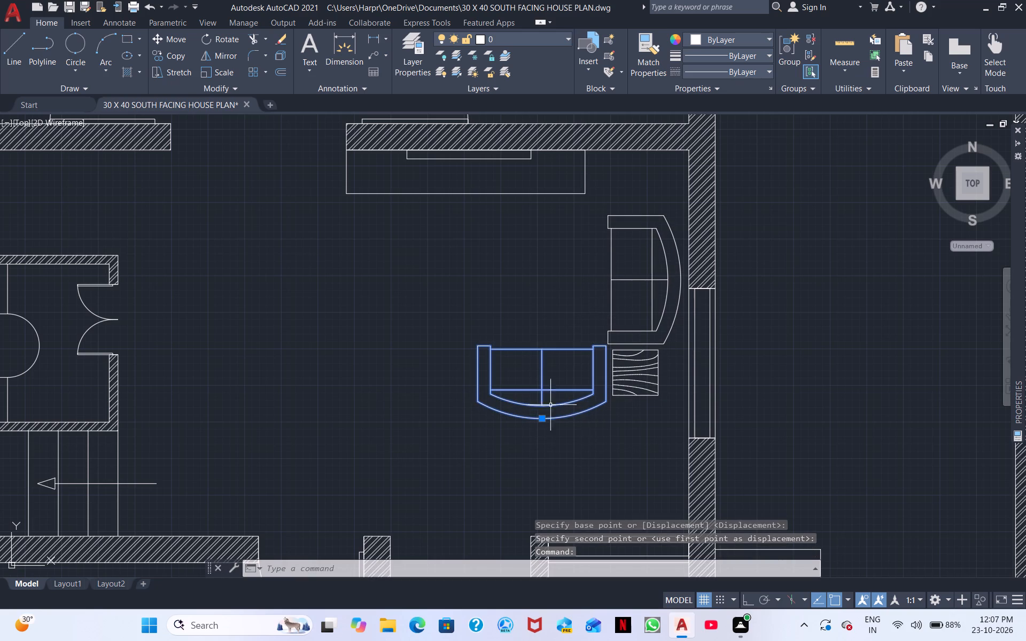
{"action": "right_click", "coordinate": [531, 390]}
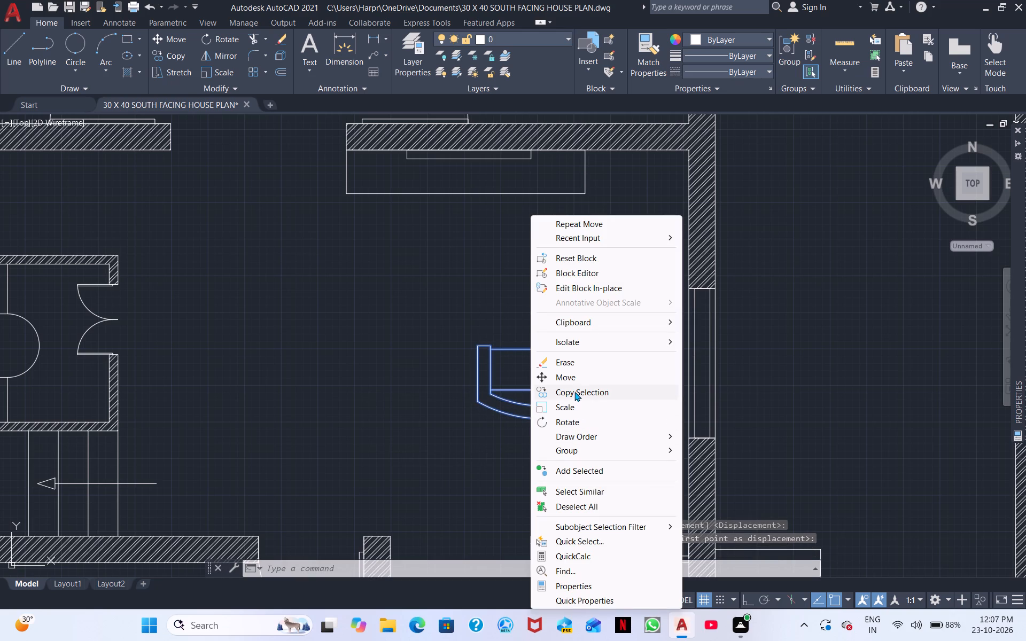
{"action": "left_click", "coordinate": [578, 380]}
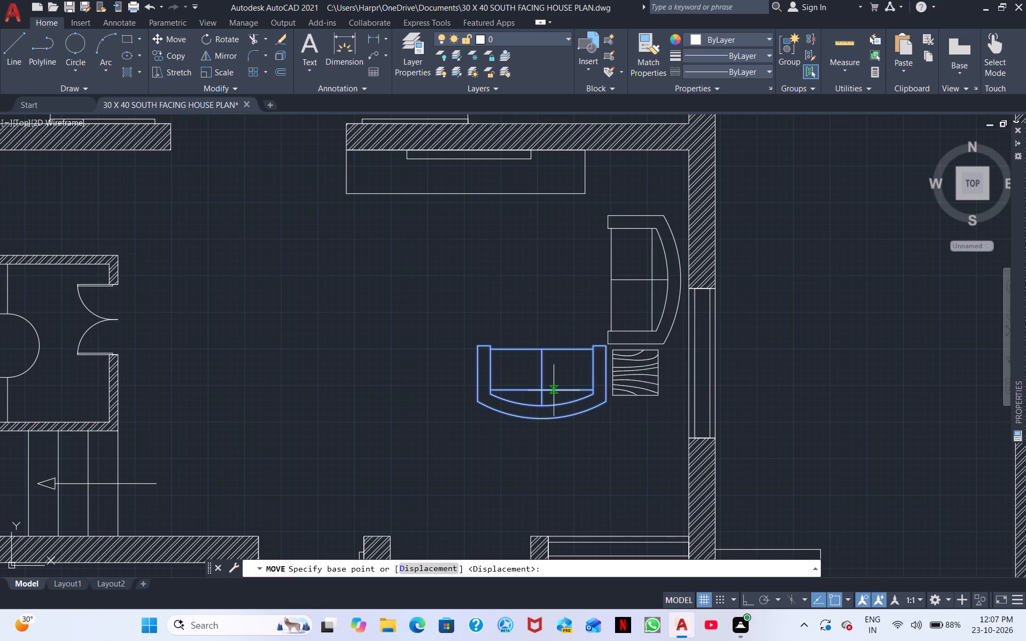
{"action": "left_click", "coordinate": [541, 389]}
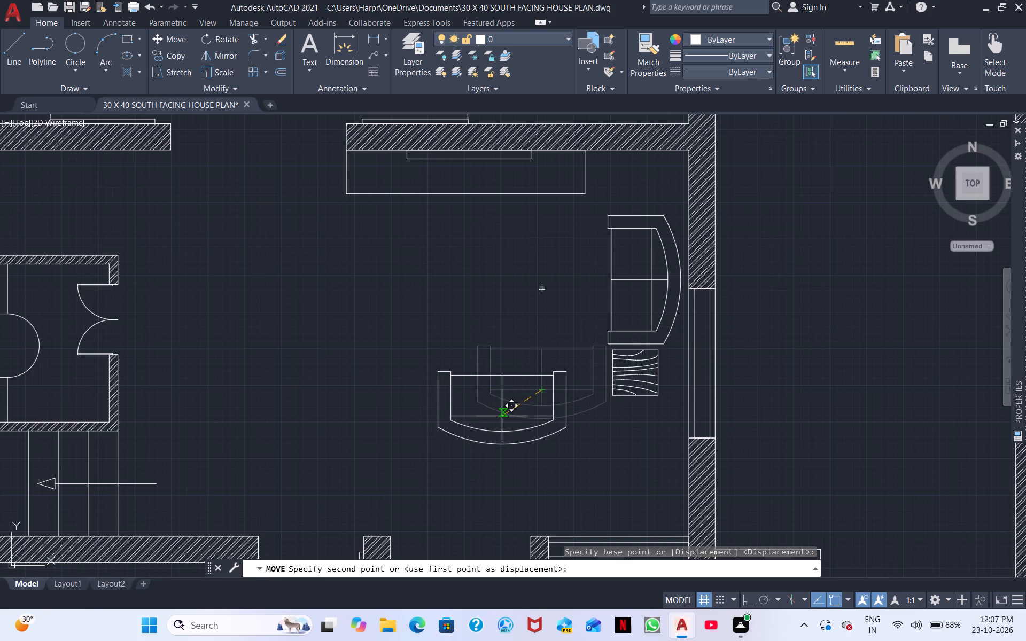
{"action": "left_click", "coordinate": [502, 416]}
Move the wooden table slightly south, leaving a gap below the west-facing sofa, level with the north-facing sofa.
{"action": "left_click", "coordinate": [650, 412]}
{"action": "left_click", "coordinate": [621, 379]}
{"action": "right_click", "coordinate": [616, 382]}
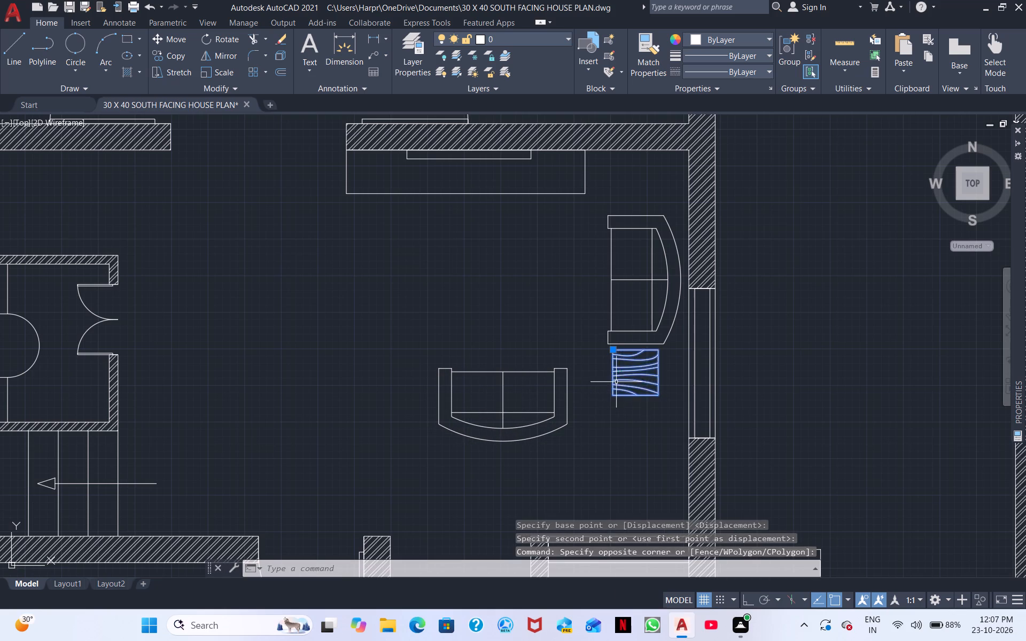
{"action": "left_click", "coordinate": [659, 375]}
{"action": "left_click", "coordinate": [631, 379]}
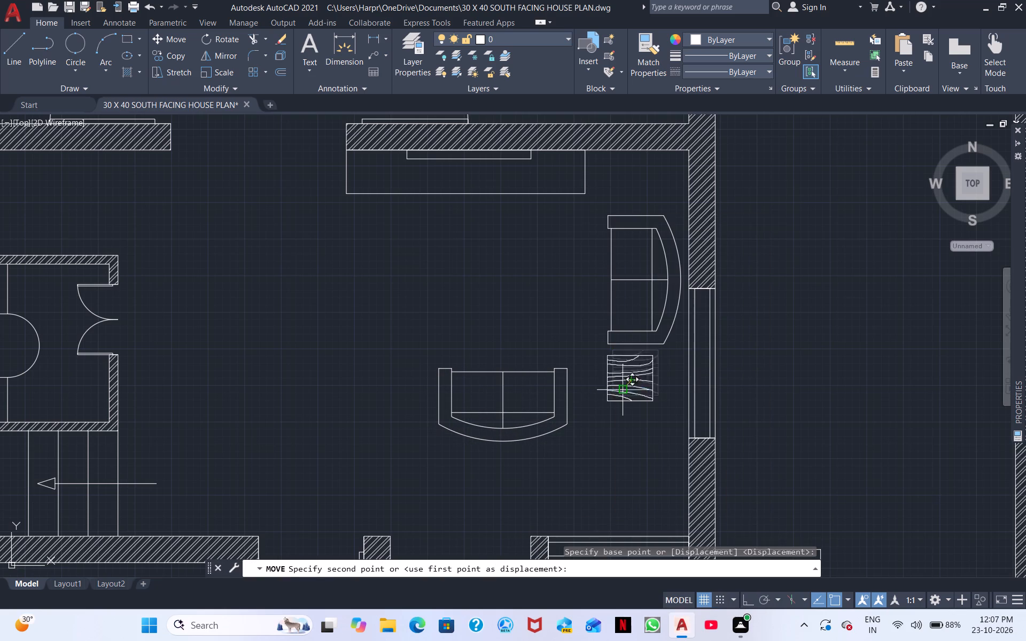
{"action": "left_click", "coordinate": [628, 419]}
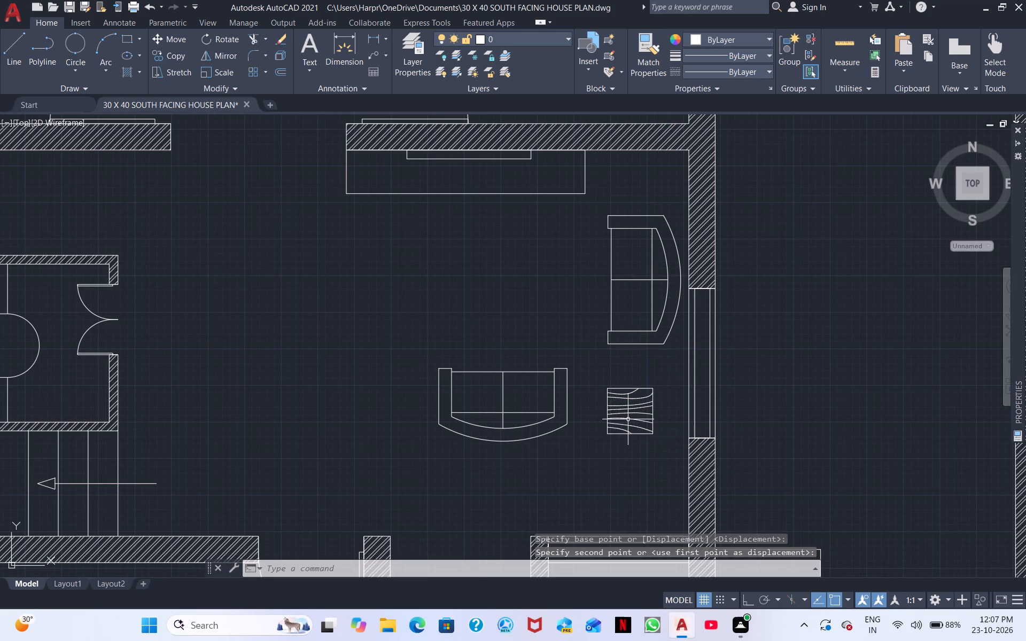
Review the hall's furniture arrangement, the remaining loose blocks and both floor plans.
{"action": "scroll", "coordinate": [628, 419], "scroll_direction": "down", "scroll_amount": 1}
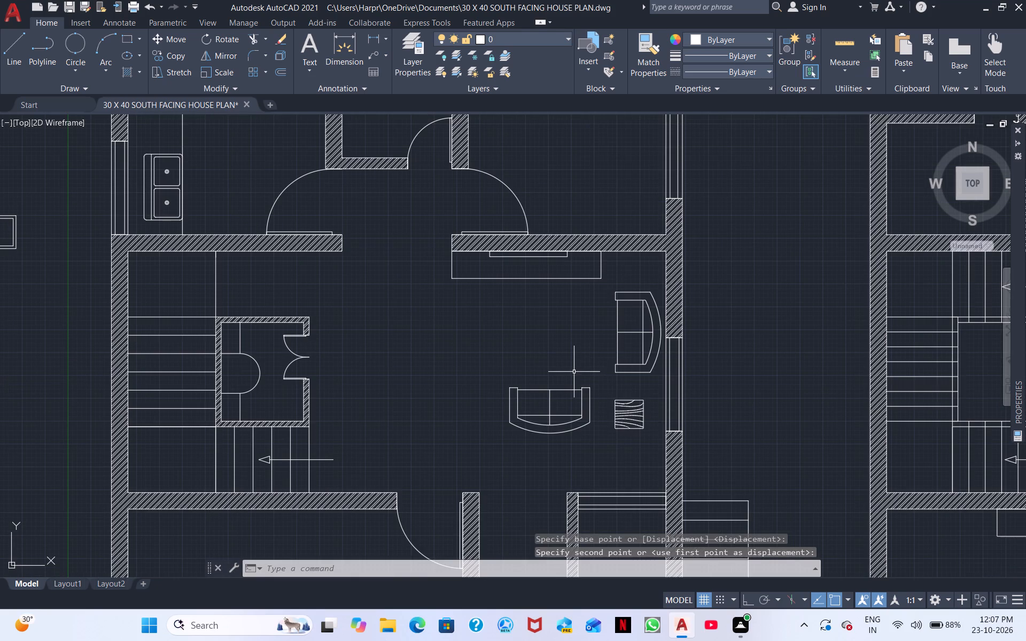
{"action": "middle_click_drag", "start_coordinate": [533, 363], "coordinate": [707, 354]}
{"action": "middle_click_drag", "start_coordinate": [619, 374], "coordinate": [662, 376]}
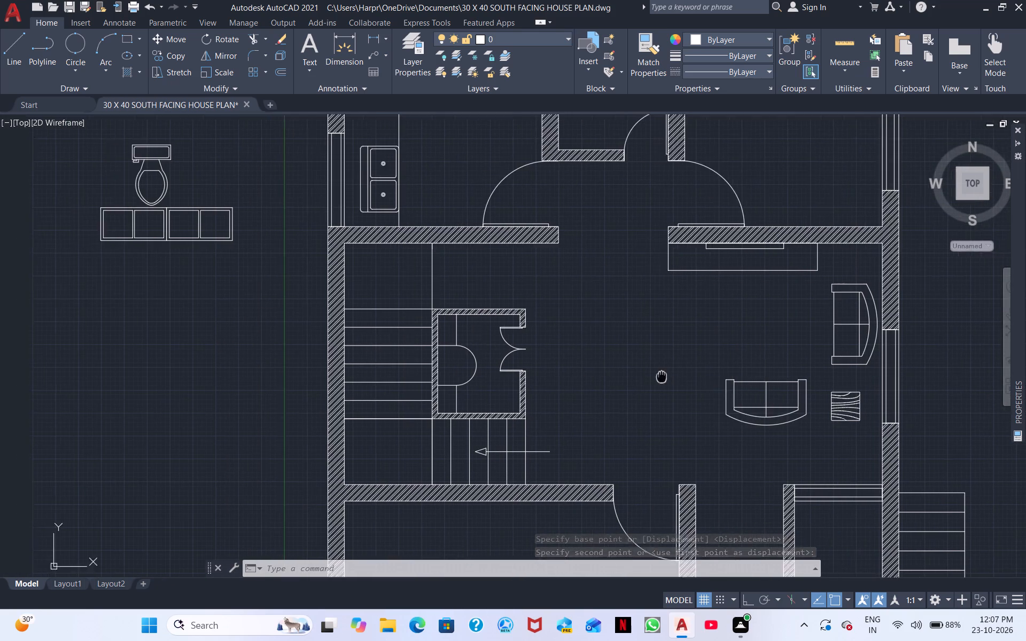
{"action": "middle_click_drag", "start_coordinate": [662, 376], "coordinate": [720, 364]}
{"action": "middle_click", "coordinate": [721, 384]}
{"action": "scroll", "coordinate": [721, 384], "scroll_direction": "down", "scroll_amount": 2}
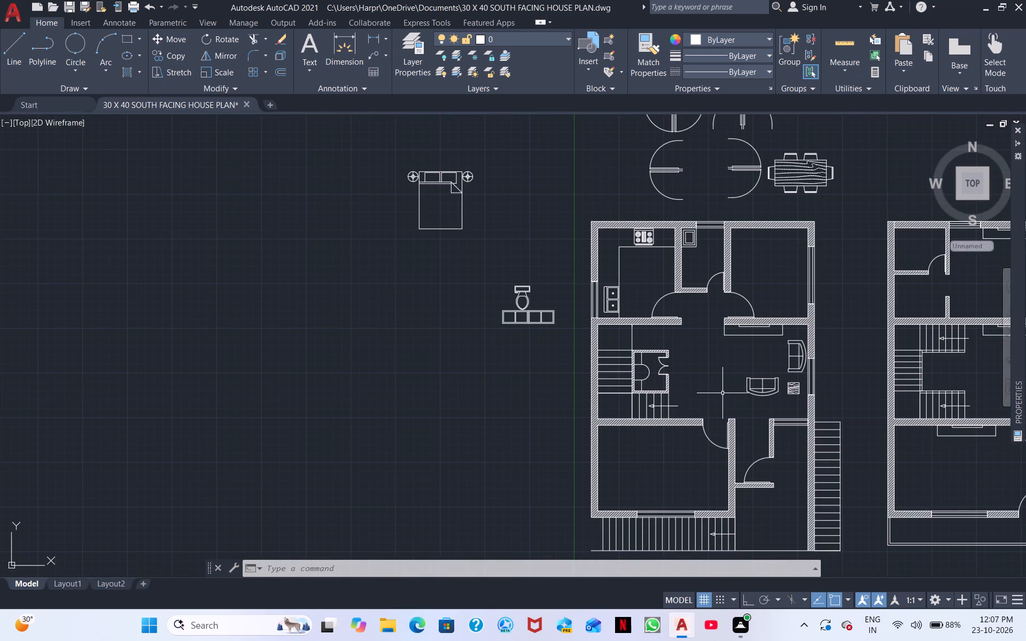
{"action": "middle_click_drag", "start_coordinate": [722, 393], "coordinate": [650, 358]}
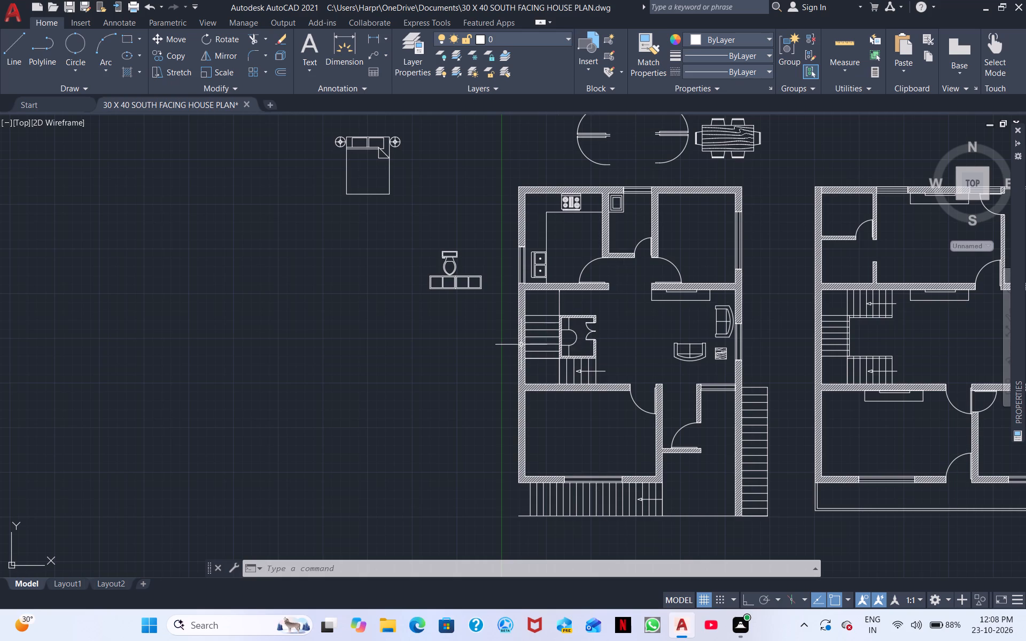
{"action": "scroll", "coordinate": [500, 345], "scroll_direction": "up", "scroll_amount": 2}
{"action": "middle_click_drag", "start_coordinate": [502, 329], "coordinate": [313, 346]}
{"action": "scroll", "coordinate": [306, 346], "scroll_direction": "down", "scroll_amount": 1}
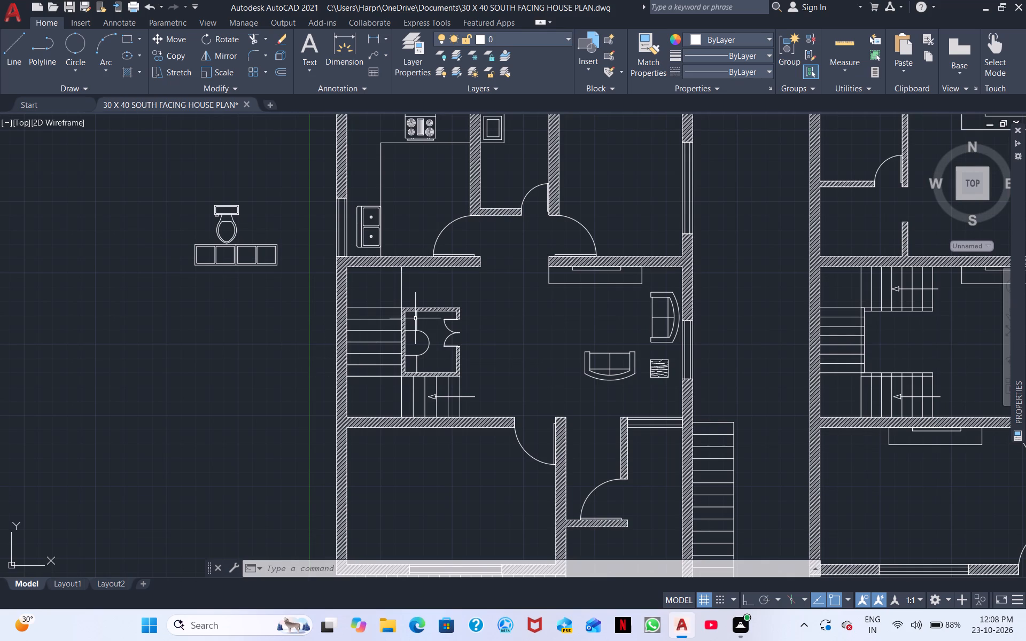
{"action": "scroll", "coordinate": [453, 302], "scroll_direction": "down", "scroll_amount": 1}
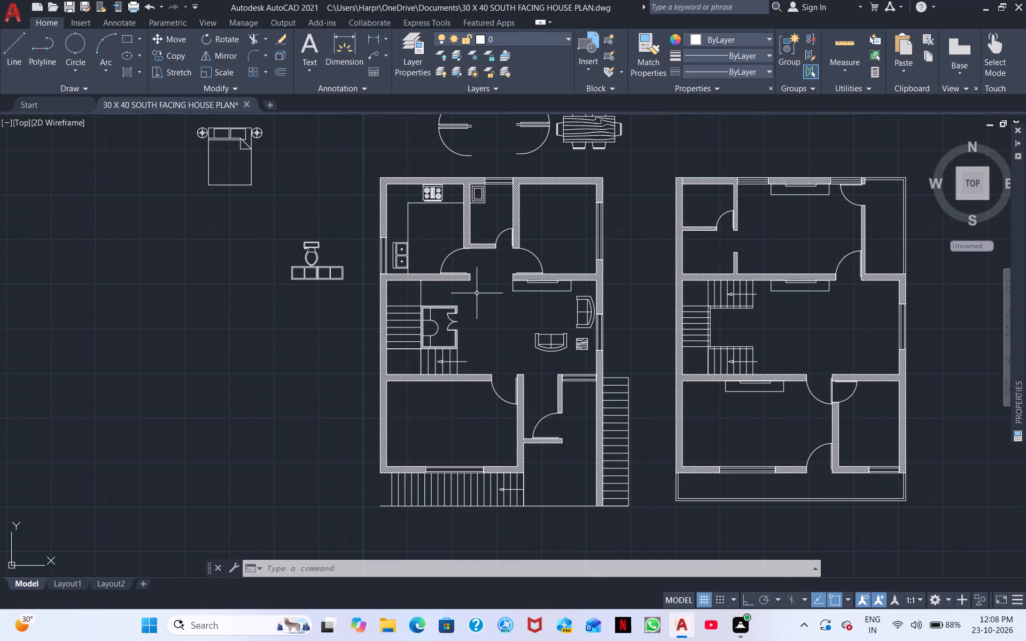
Rotate the six-seat dining table above the ground-floor plan by 270° so its long side runs north-south.
{"action": "middle_click_drag", "start_coordinate": [477, 292], "coordinate": [407, 283]}
{"action": "middle_click_drag", "start_coordinate": [380, 301], "coordinate": [442, 531]}
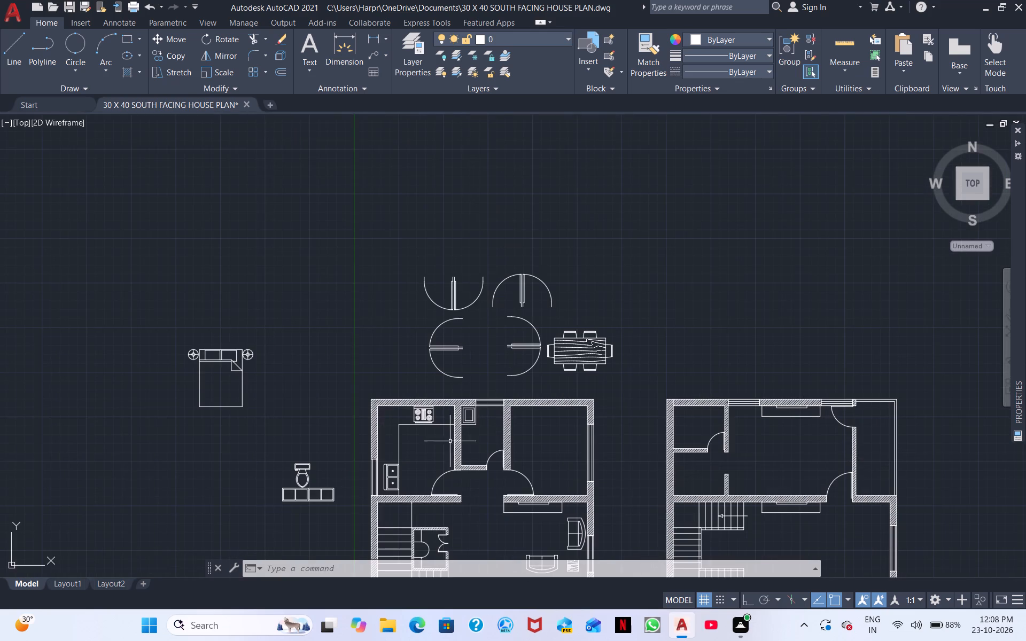
{"action": "left_click_drag", "start_coordinate": [607, 380], "coordinate": [600, 364]}
{"action": "left_click", "coordinate": [580, 331]}
{"action": "right_click", "coordinate": [579, 331]}
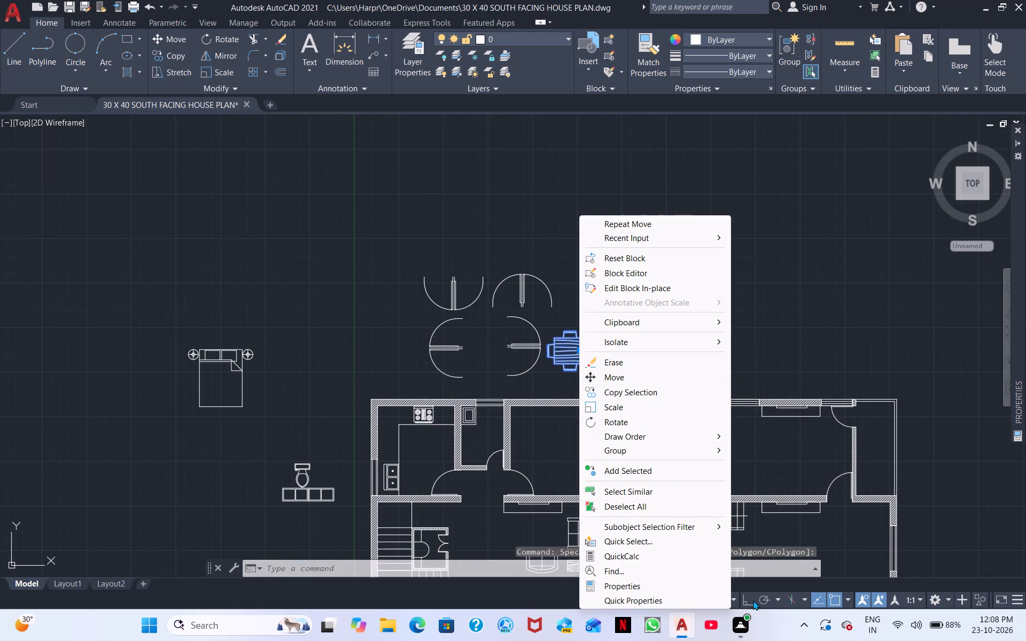
{"action": "left_click", "coordinate": [753, 600]}
{"action": "right_click", "coordinate": [639, 302]}
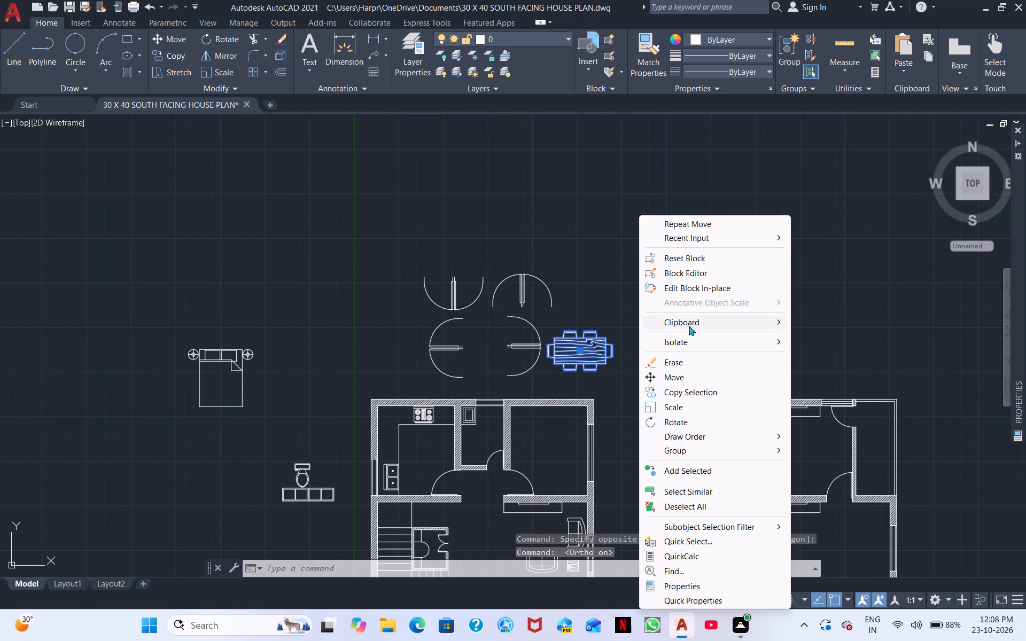
{"action": "left_click", "coordinate": [687, 419]}
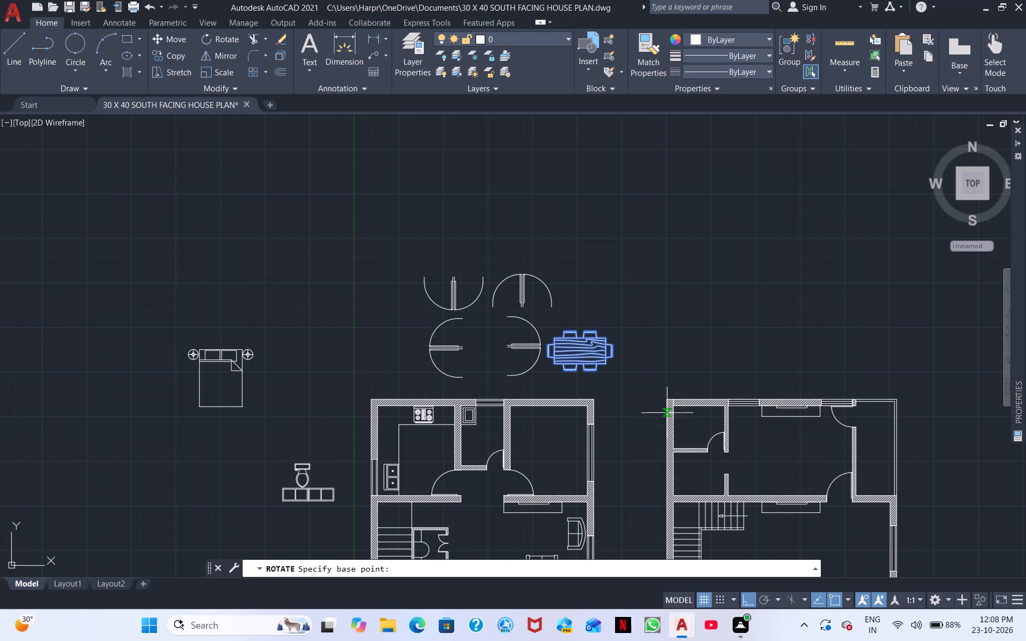
{"action": "left_click", "coordinate": [607, 337]}
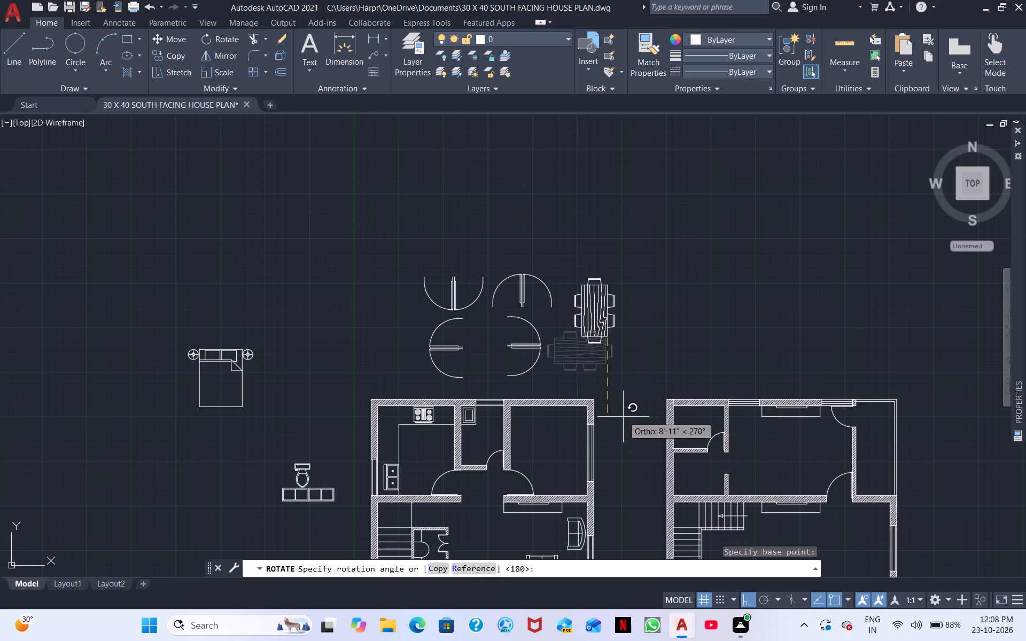
{"action": "left_click", "coordinate": [624, 428]}
Scale the rotated dining table down slightly from a base point near its southeast corner.
{"action": "left_click", "coordinate": [633, 362]}
{"action": "left_click", "coordinate": [581, 293]}
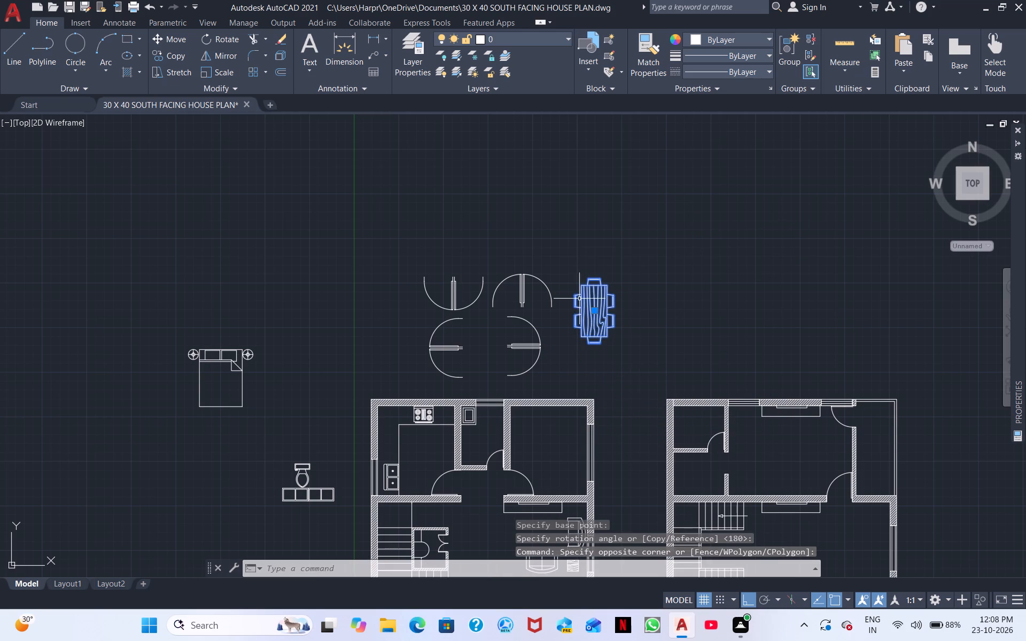
{"action": "right_click", "coordinate": [663, 342]}
{"action": "left_click", "coordinate": [717, 402]}
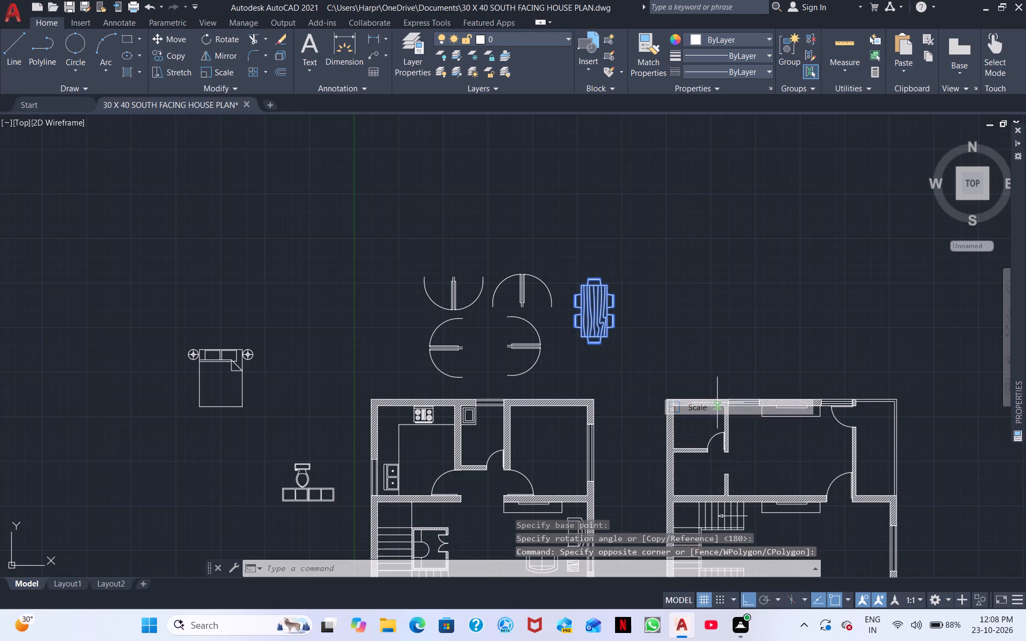
{"action": "left_click", "coordinate": [602, 336]}
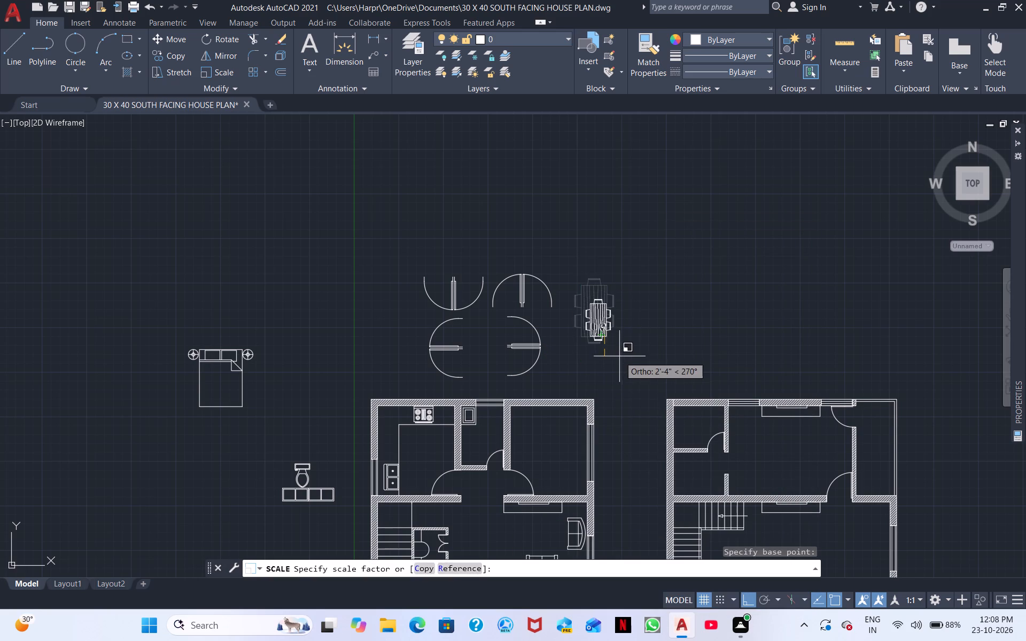
{"action": "scroll", "coordinate": [620, 362], "scroll_direction": "up", "scroll_amount": 3}
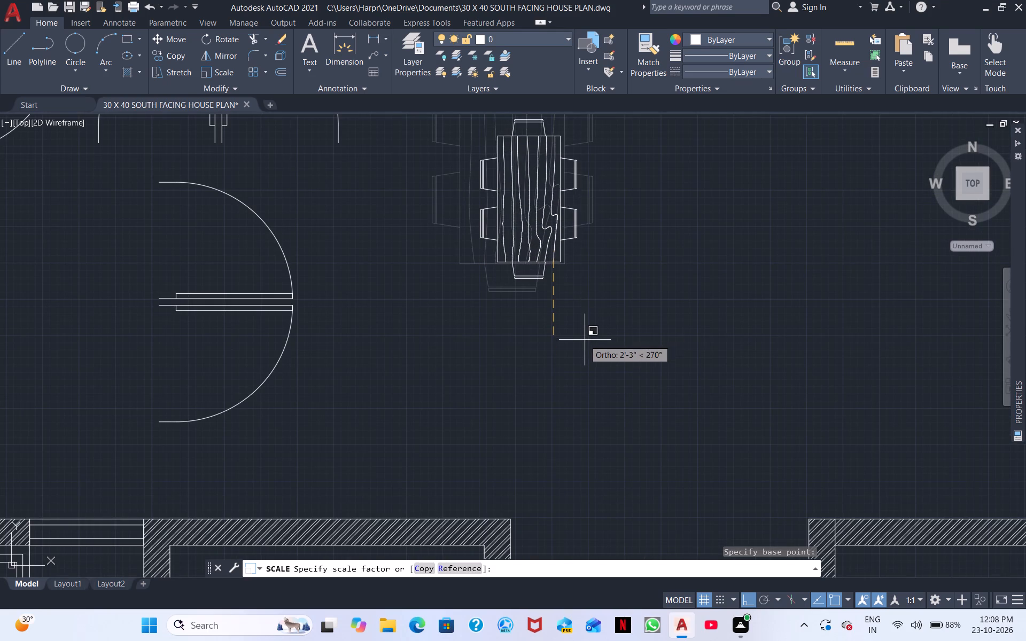
{"action": "left_click", "coordinate": [591, 348]}
Move the dining table into the ground-floor hall, just east of the small double-door room beside the stairs.
{"action": "left_click", "coordinate": [587, 335]}
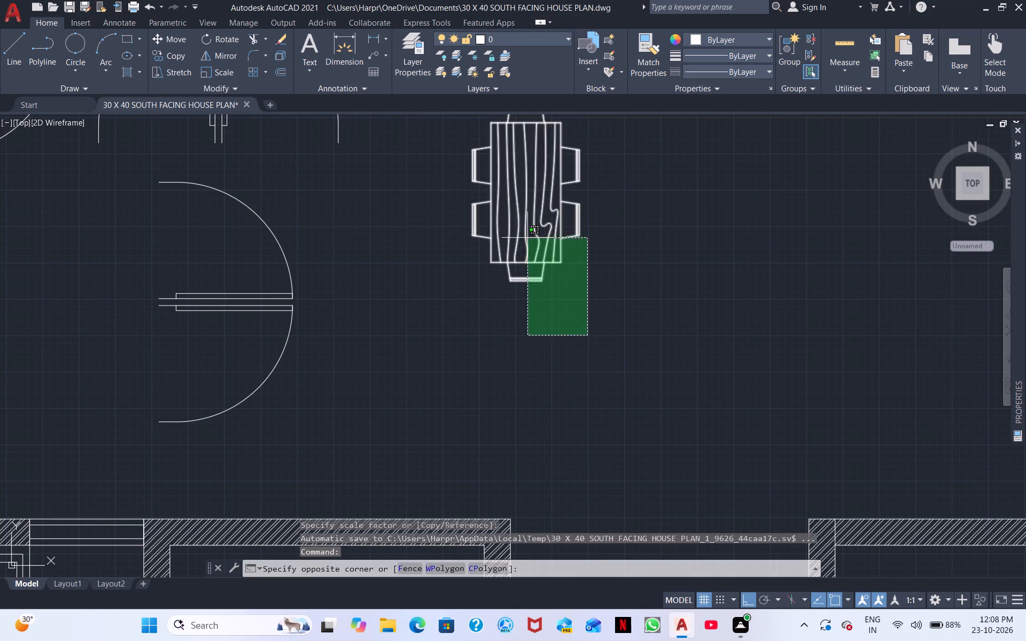
{"action": "left_click", "coordinate": [520, 228]}
{"action": "right_click", "coordinate": [516, 234]}
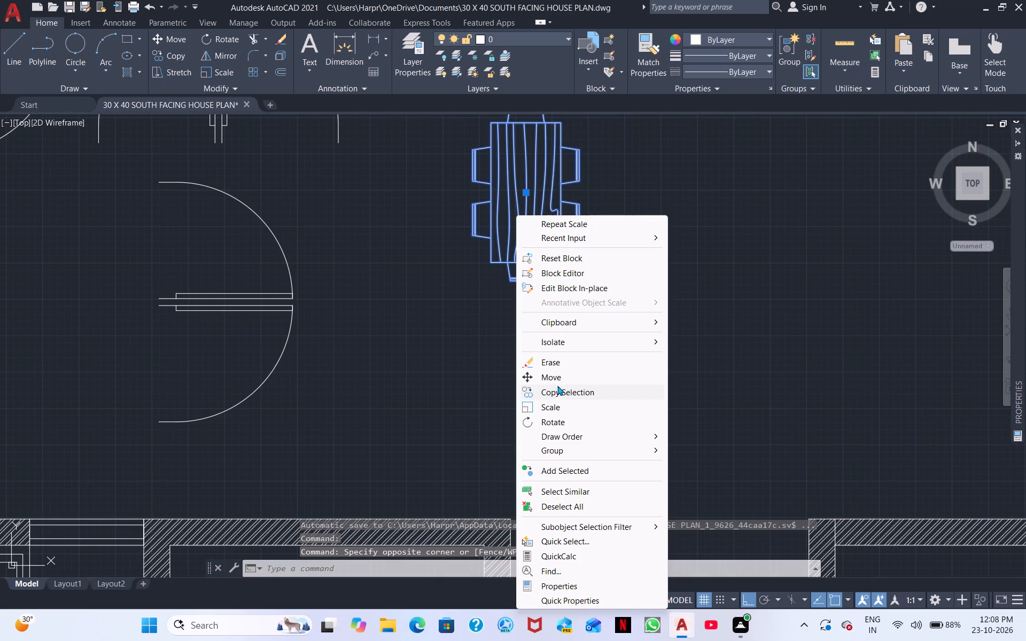
{"action": "left_click", "coordinate": [559, 376]}
{"action": "left_click", "coordinate": [750, 601]}
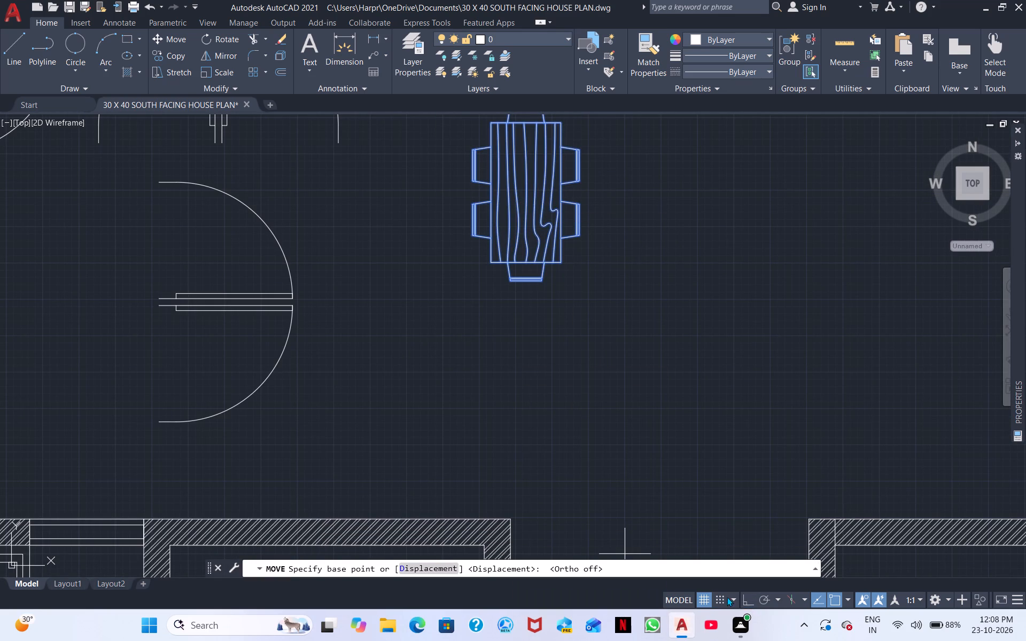
{"action": "left_click", "coordinate": [526, 262]}
{"action": "middle_click_drag", "start_coordinate": [307, 489], "coordinate": [902, 276]}
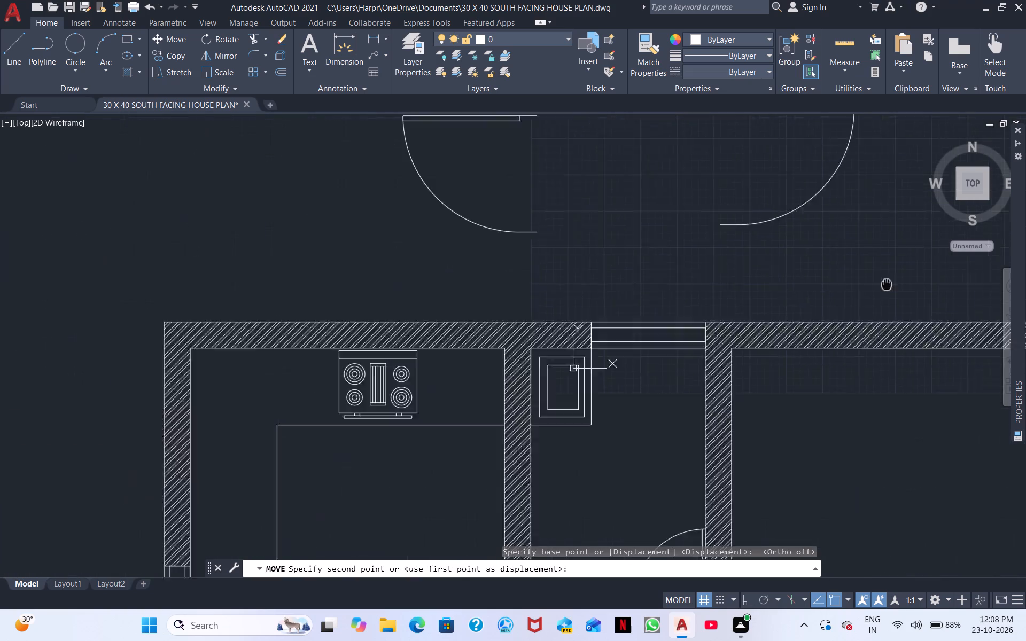
{"action": "middle_click_drag", "start_coordinate": [902, 276], "coordinate": [1025, 158]}
{"action": "scroll", "coordinate": [1025, 158], "scroll_direction": "down", "scroll_amount": 2}
{"action": "middle_click_drag", "start_coordinate": [799, 424], "coordinate": [651, 200]}
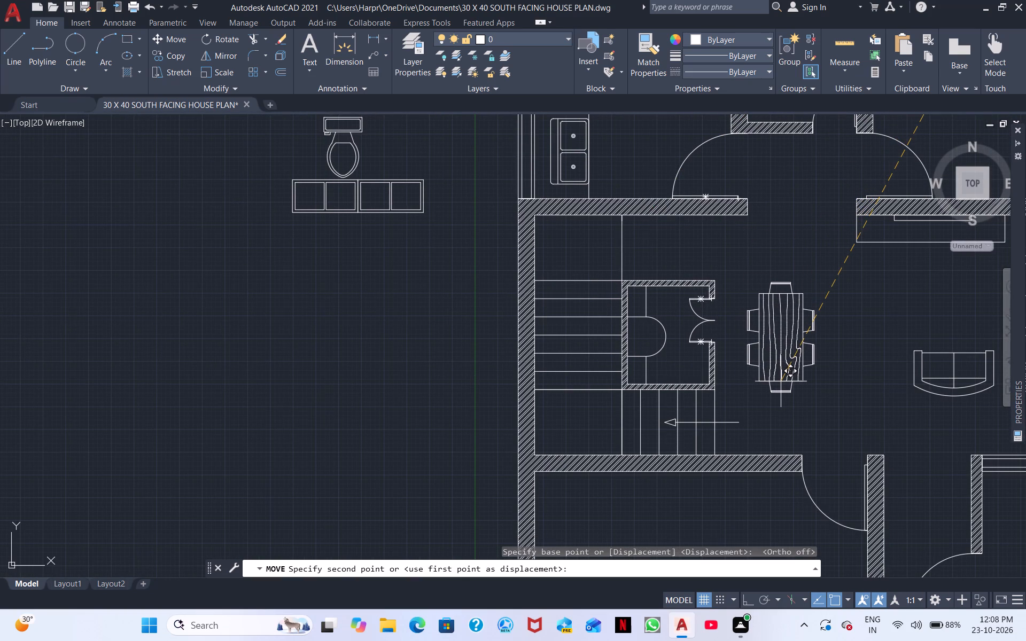
{"action": "left_click", "coordinate": [781, 381]}
Copy the loose bed with its two side tables straight east, placing the duplicate beside the original outside the plan.
{"action": "scroll", "coordinate": [785, 380], "scroll_direction": "down", "scroll_amount": 2}
{"action": "middle_click_drag", "start_coordinate": [815, 392], "coordinate": [660, 215]}
{"action": "middle_click_drag", "start_coordinate": [678, 308], "coordinate": [556, 224]}
{"action": "middle_click_drag", "start_coordinate": [512, 257], "coordinate": [694, 529]}
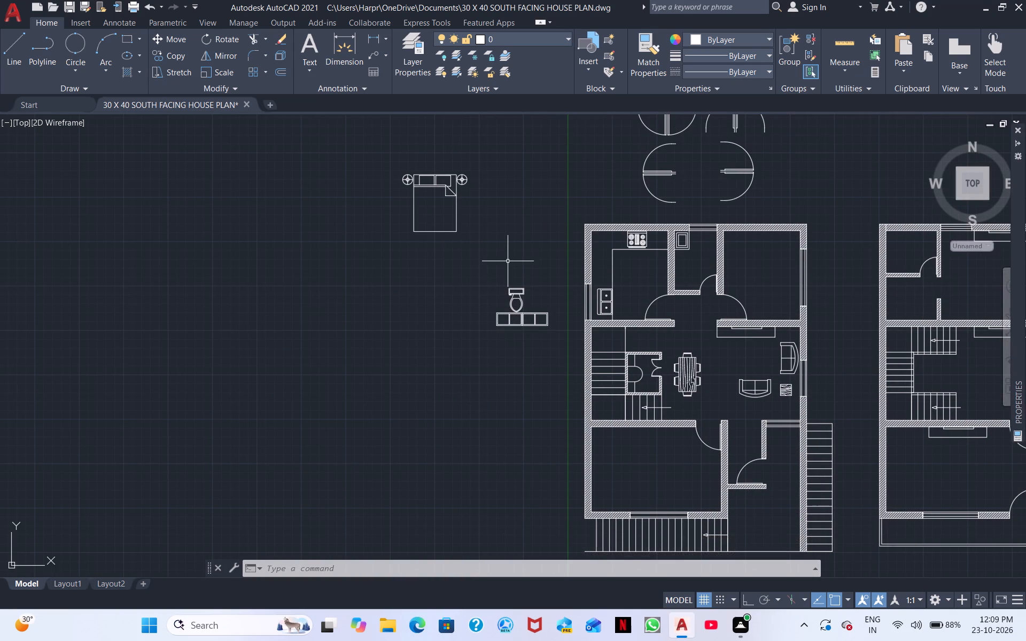
{"action": "scroll", "coordinate": [516, 270], "scroll_direction": "down", "scroll_amount": 2}
{"action": "scroll", "coordinate": [495, 272], "scroll_direction": "up", "scroll_amount": 2}
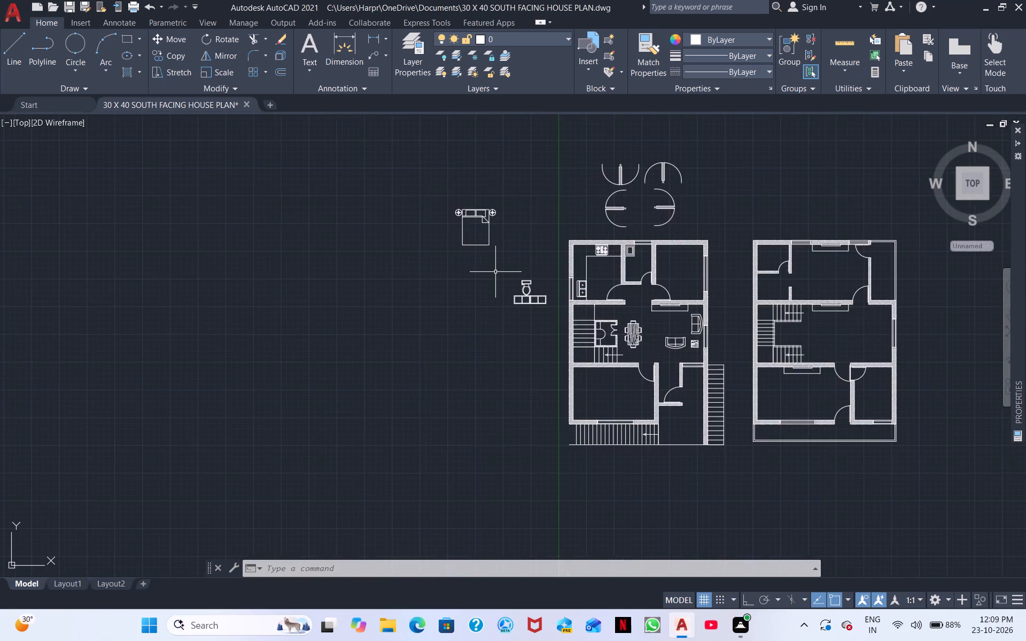
{"action": "left_click", "coordinate": [512, 255]}
{"action": "left_click", "coordinate": [416, 152]}
{"action": "right_click", "coordinate": [437, 232]}
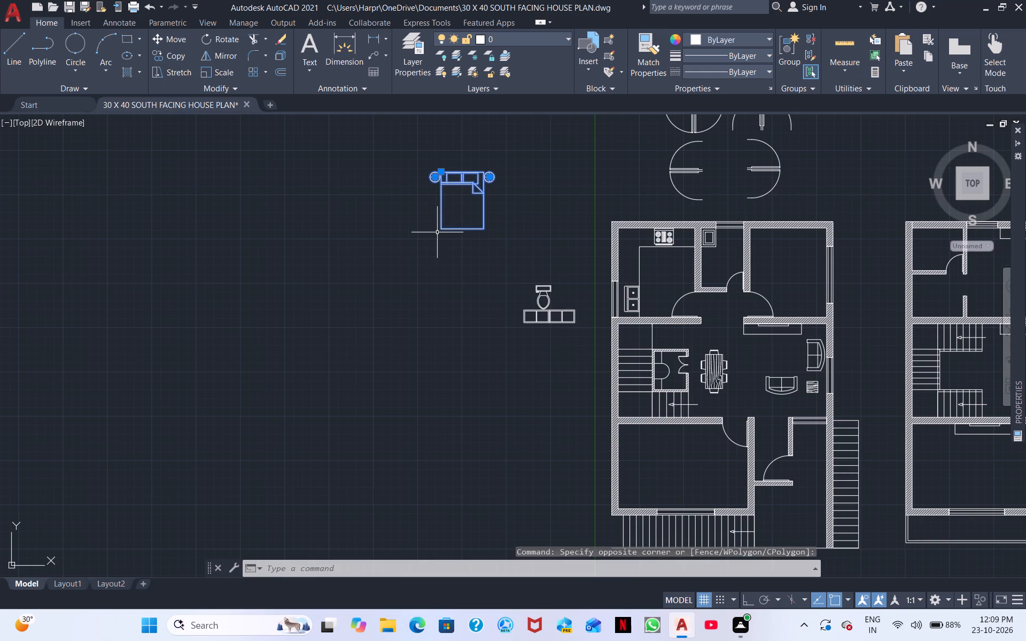
{"action": "left_click", "coordinate": [487, 345]}
{"action": "left_click", "coordinate": [475, 206]}
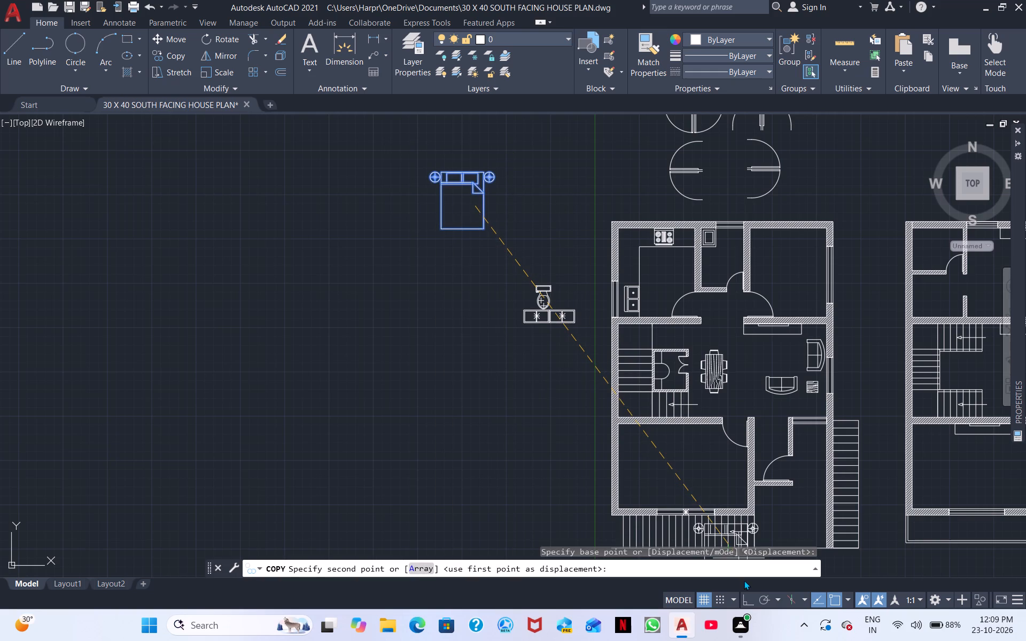
{"action": "left_click", "coordinate": [745, 596]}
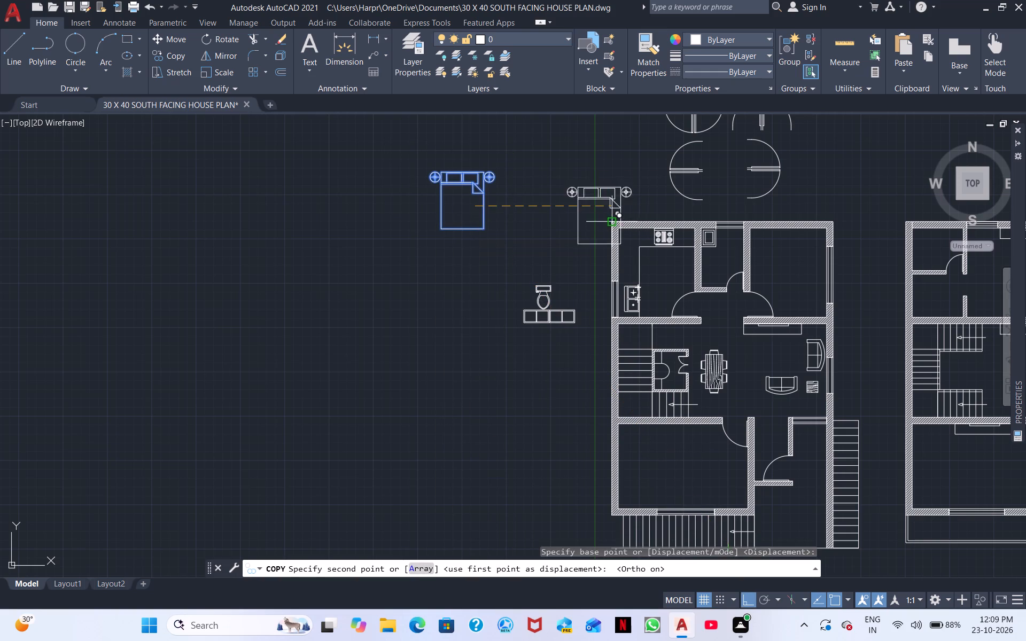
{"action": "left_click", "coordinate": [558, 193]}
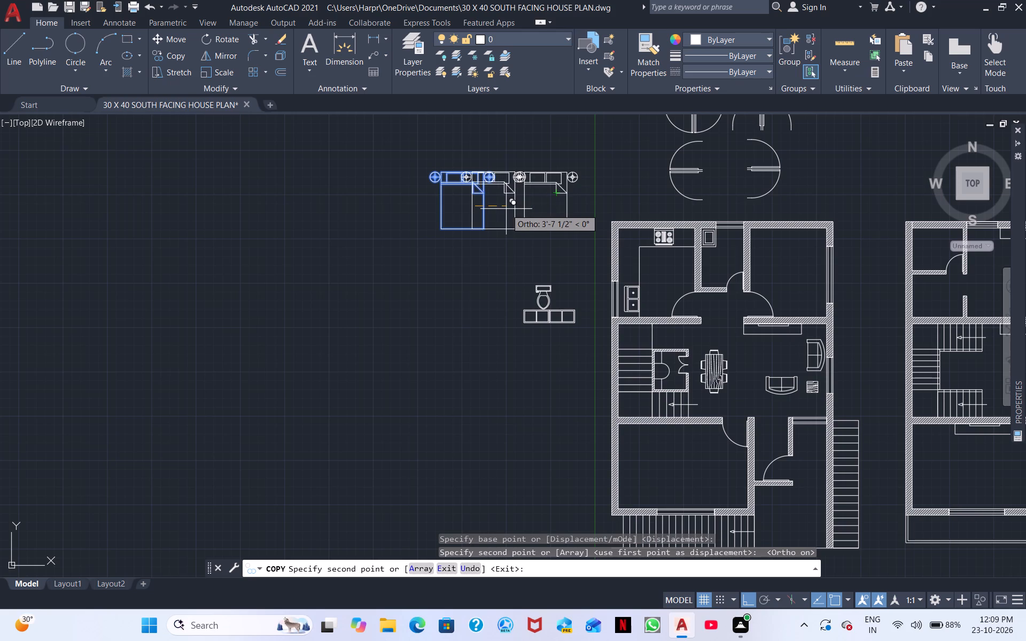
{"action": "key", "text": "Escape"}
Rotate the original bed with its side tables by 180° about its northwest corner, so the headboard faces south.
{"action": "left_click", "coordinate": [487, 227]}
{"action": "left_click", "coordinate": [433, 164]}
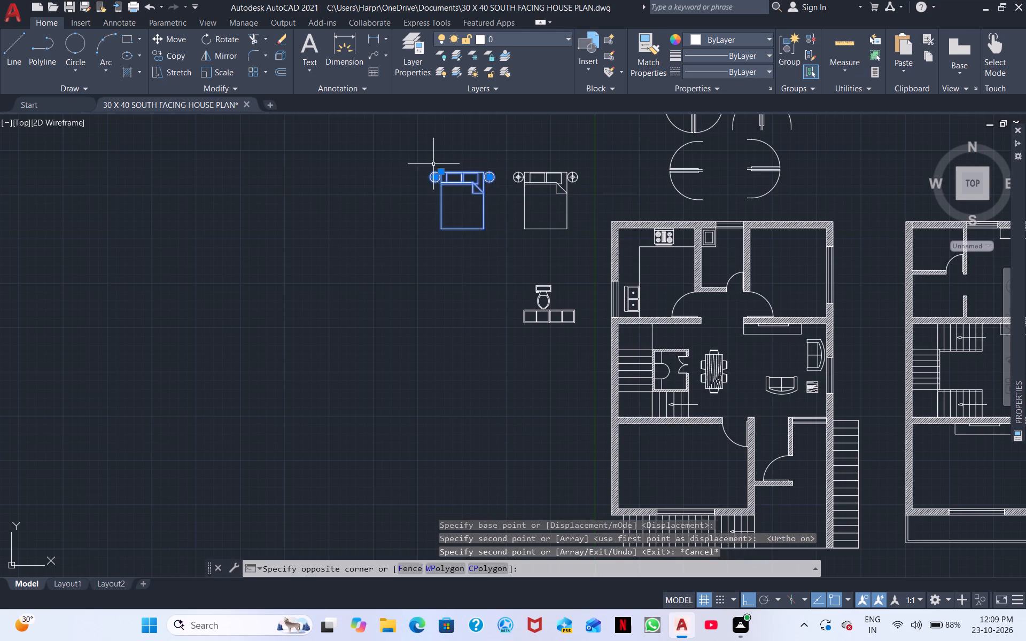
{"action": "right_click", "coordinate": [423, 179]}
{"action": "left_click", "coordinate": [461, 320]}
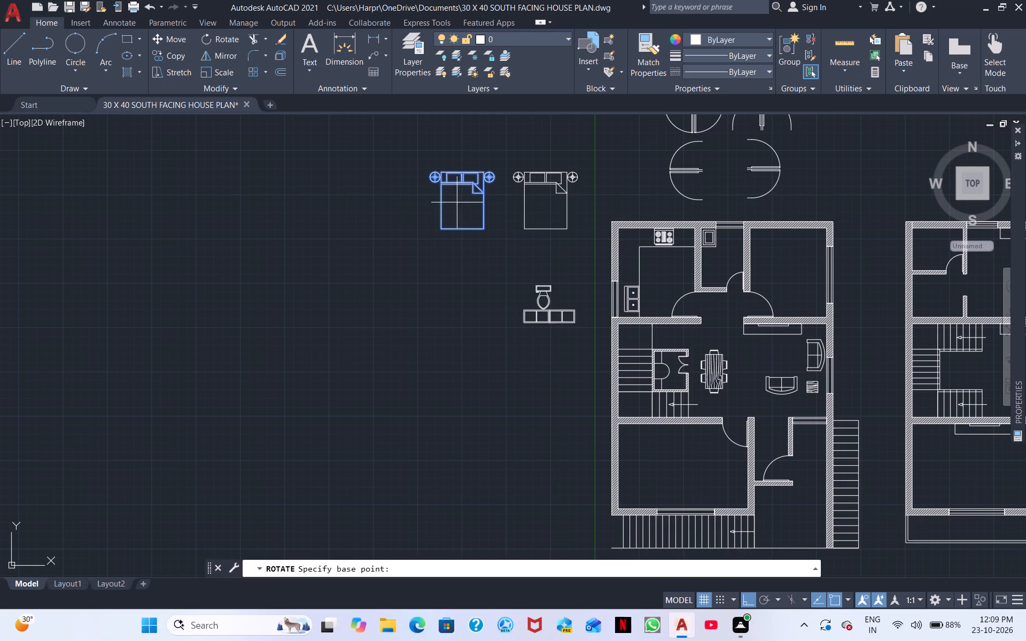
{"action": "left_click", "coordinate": [441, 169]}
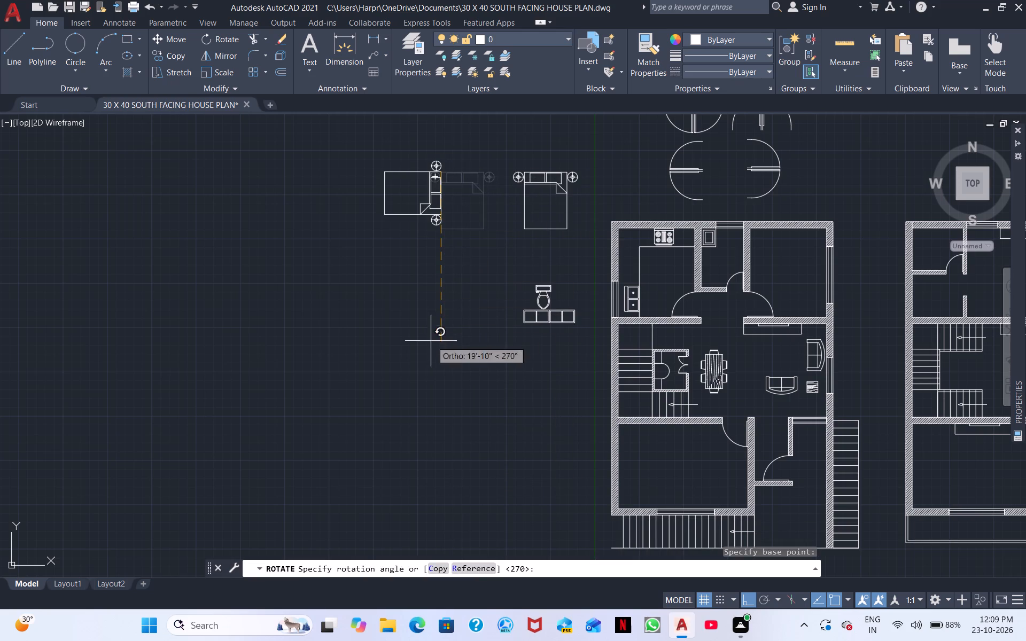
{"action": "left_click", "coordinate": [224, 209]}
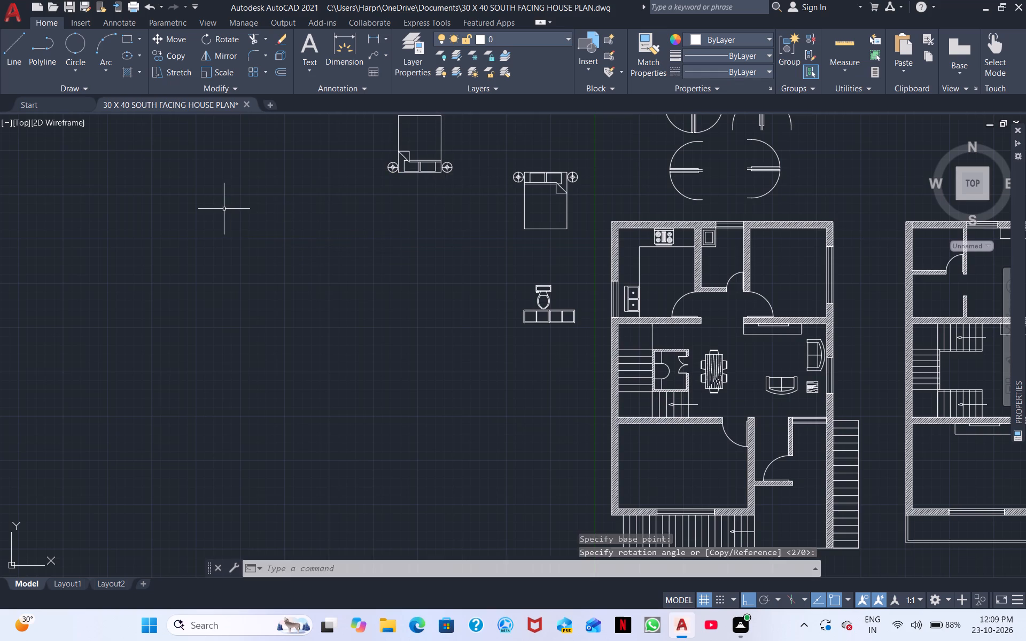
Copy the rotated bed and side tables into the ground-floor southwest bedroom, with the headboard against the south window.
{"action": "left_click", "coordinate": [465, 194]}
{"action": "left_click", "coordinate": [361, 138]}
{"action": "right_click", "coordinate": [353, 144]}
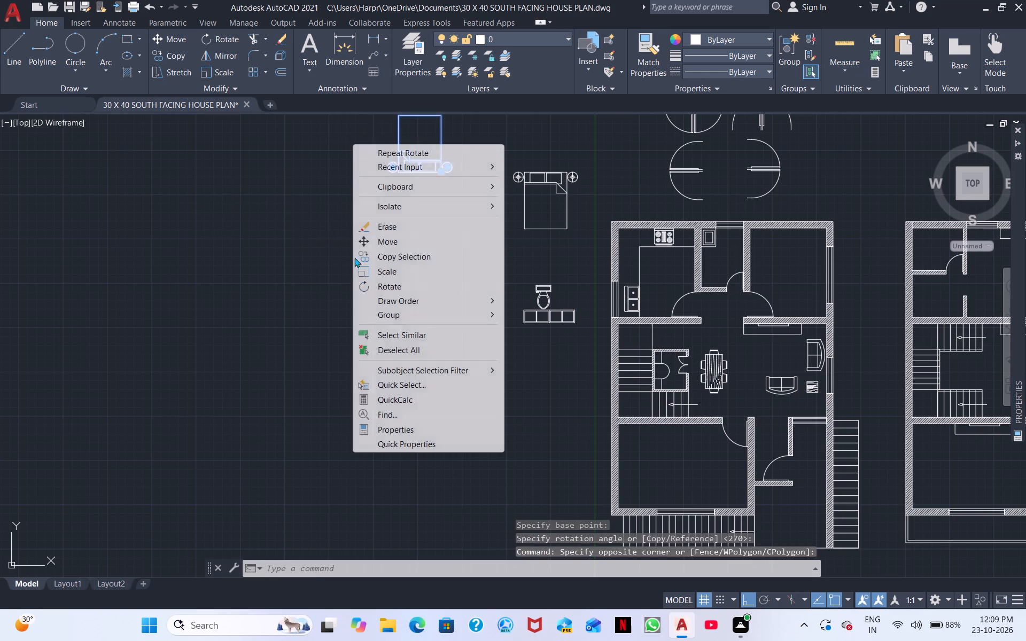
{"action": "left_click", "coordinate": [402, 259]}
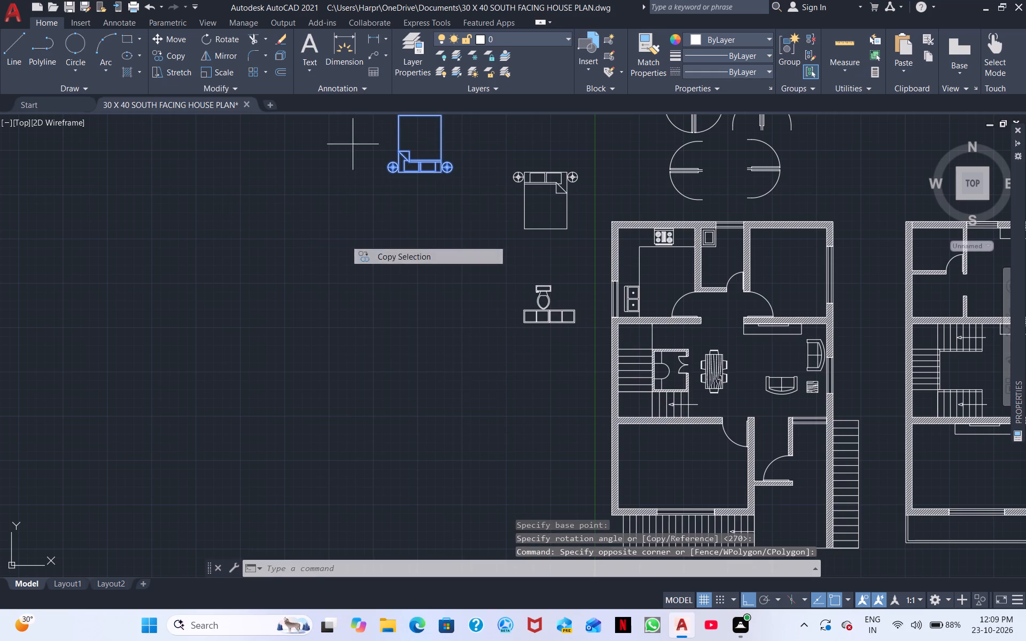
{"action": "left_click", "coordinate": [748, 594]}
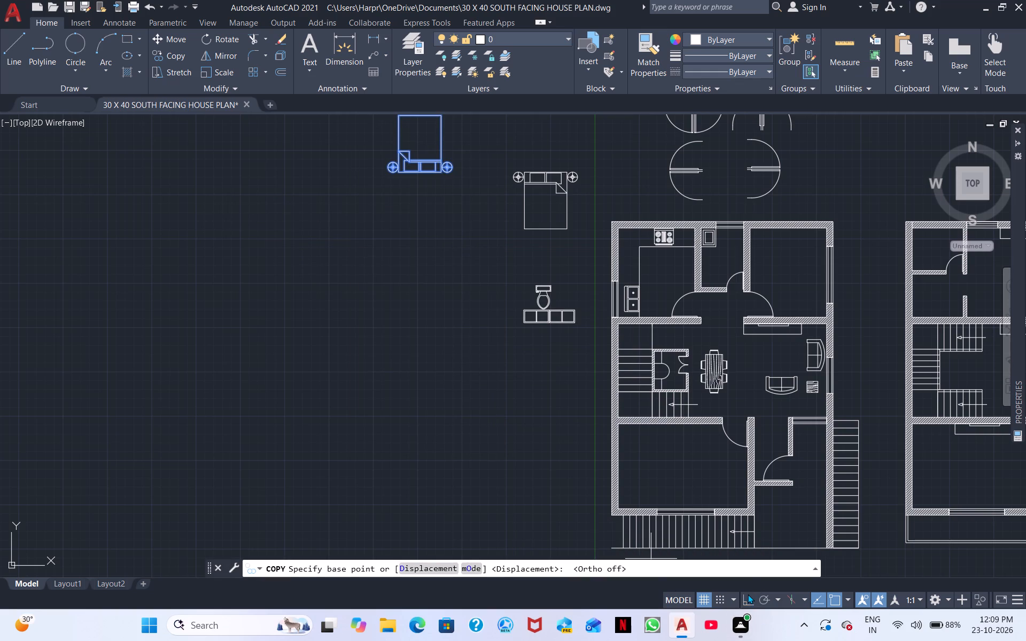
{"action": "left_click", "coordinate": [426, 153]}
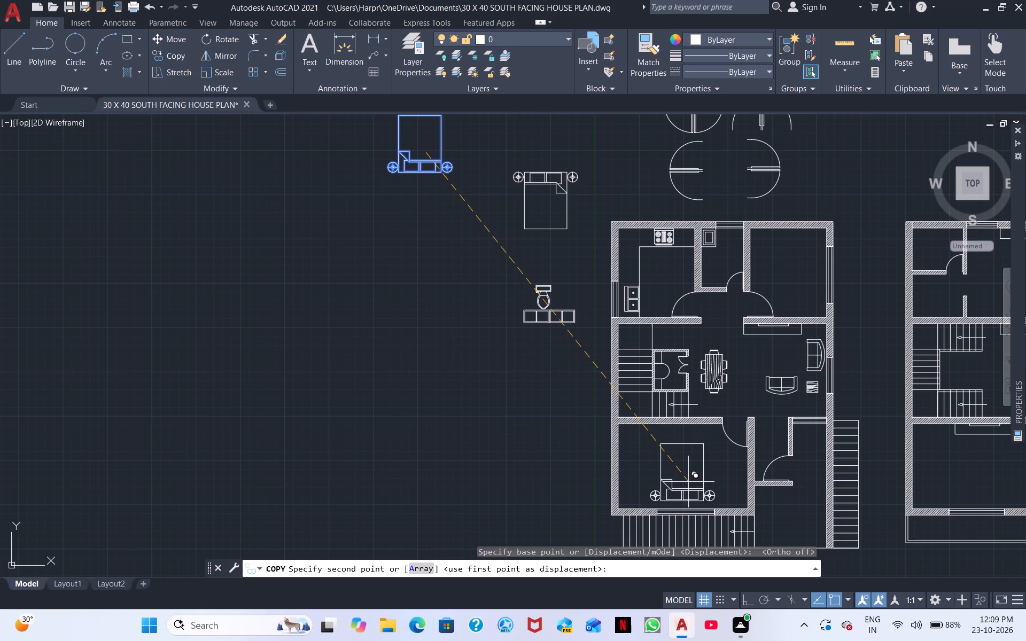
{"action": "scroll", "coordinate": [688, 482], "scroll_direction": "up", "scroll_amount": 4}
{"action": "middle_click_drag", "start_coordinate": [690, 481], "coordinate": [713, 351]}
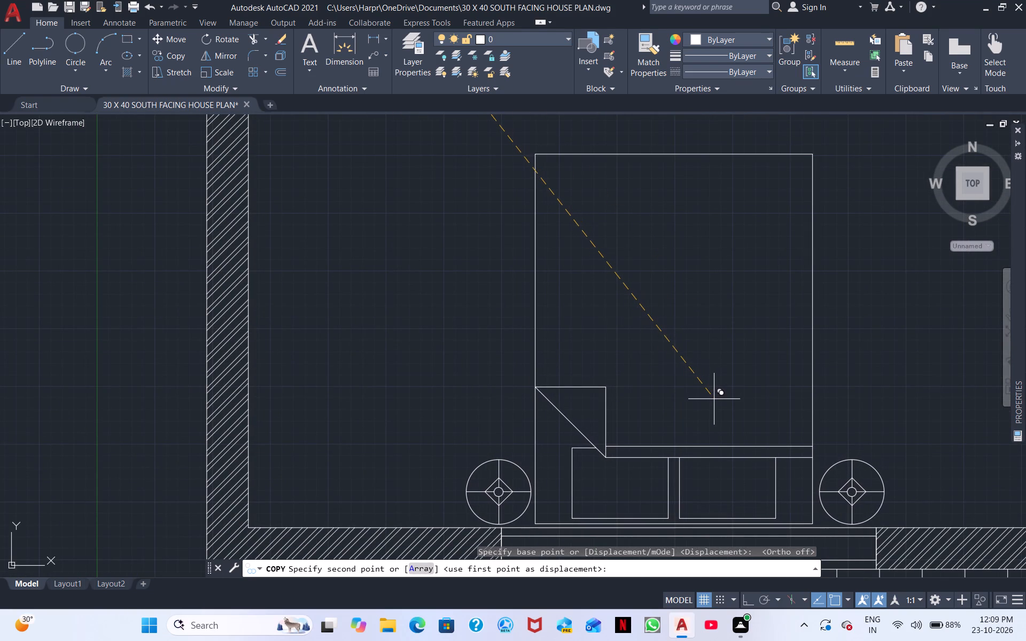
{"action": "left_click", "coordinate": [718, 398]}
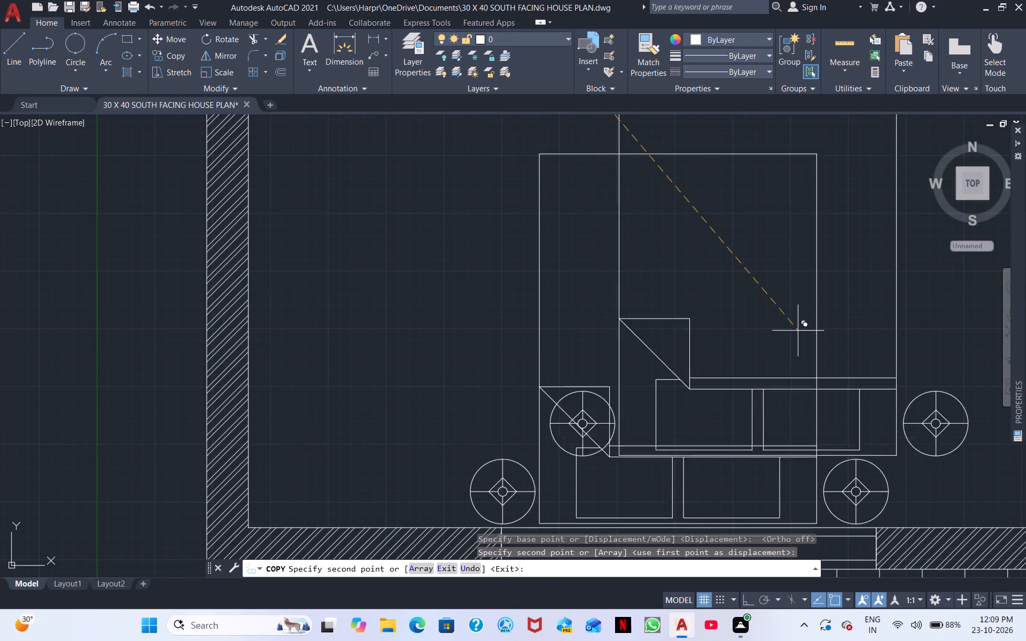
Place another copy of the bed in the second plan's southwest bedroom, with the headboard against the south window.
{"action": "scroll", "coordinate": [800, 329], "scroll_direction": "down", "scroll_amount": 2}
{"action": "middle_click_drag", "start_coordinate": [823, 322], "coordinate": [502, 330]}
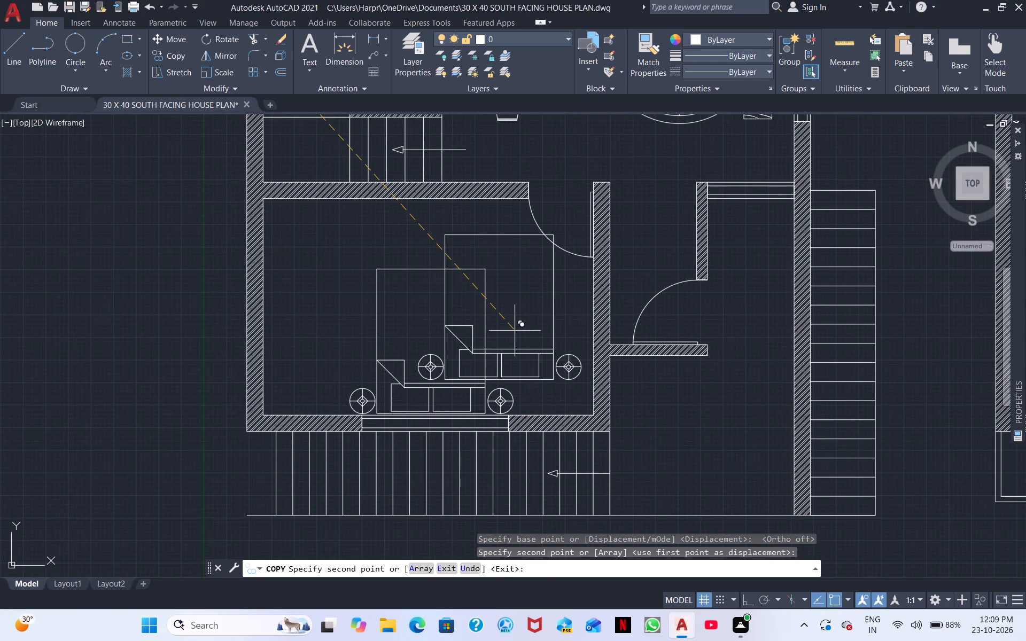
{"action": "middle_click_drag", "start_coordinate": [689, 331], "coordinate": [397, 282]}
{"action": "scroll", "coordinate": [417, 286], "scroll_direction": "down", "scroll_amount": 1}
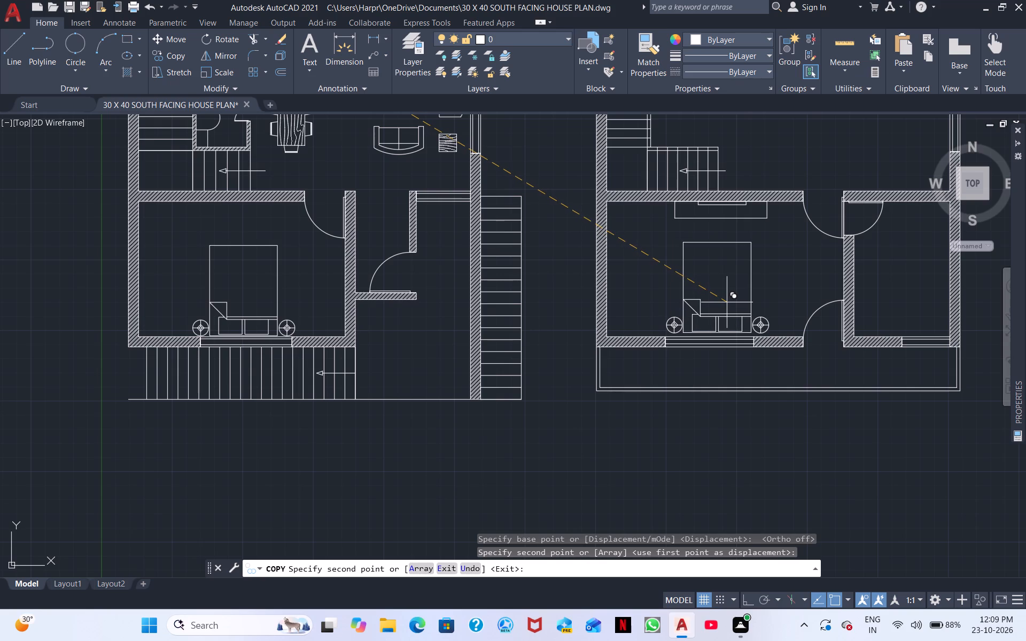
{"action": "left_click", "coordinate": [727, 302]}
Place another copy of the bed in the second plan's north bedroom, with the headboard against the south wall.
{"action": "scroll", "coordinate": [756, 286], "scroll_direction": "down", "scroll_amount": 1}
{"action": "middle_click_drag", "start_coordinate": [767, 282], "coordinate": [488, 380]}
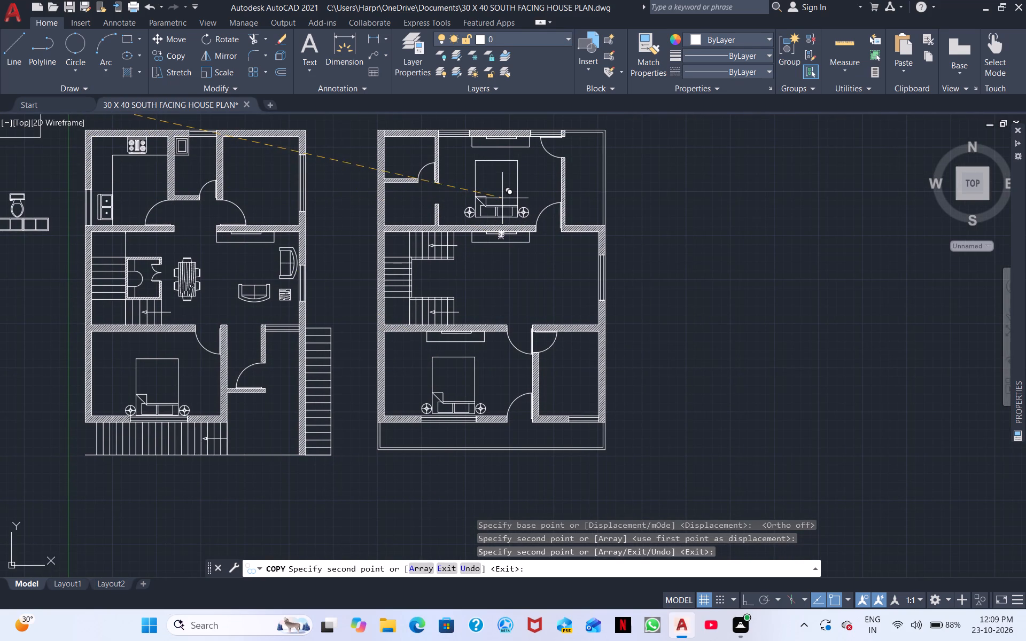
{"action": "scroll", "coordinate": [502, 206], "scroll_direction": "up", "scroll_amount": 5}
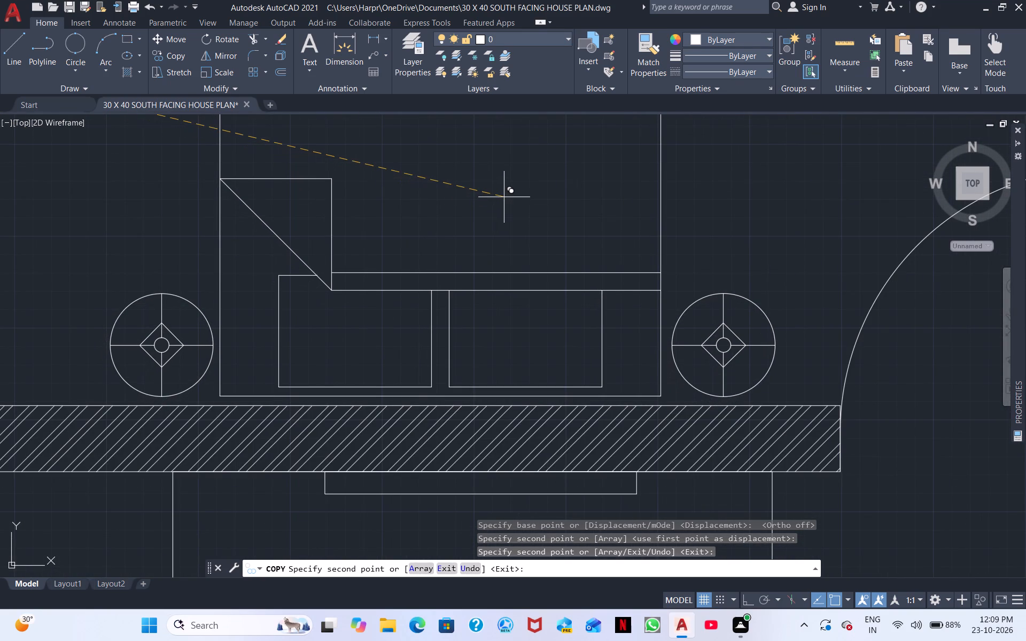
{"action": "left_click", "coordinate": [504, 197]}
{"action": "scroll", "coordinate": [504, 197], "scroll_direction": "down", "scroll_amount": 2}
{"action": "scroll", "coordinate": [551, 242], "scroll_direction": "down", "scroll_amount": 1}
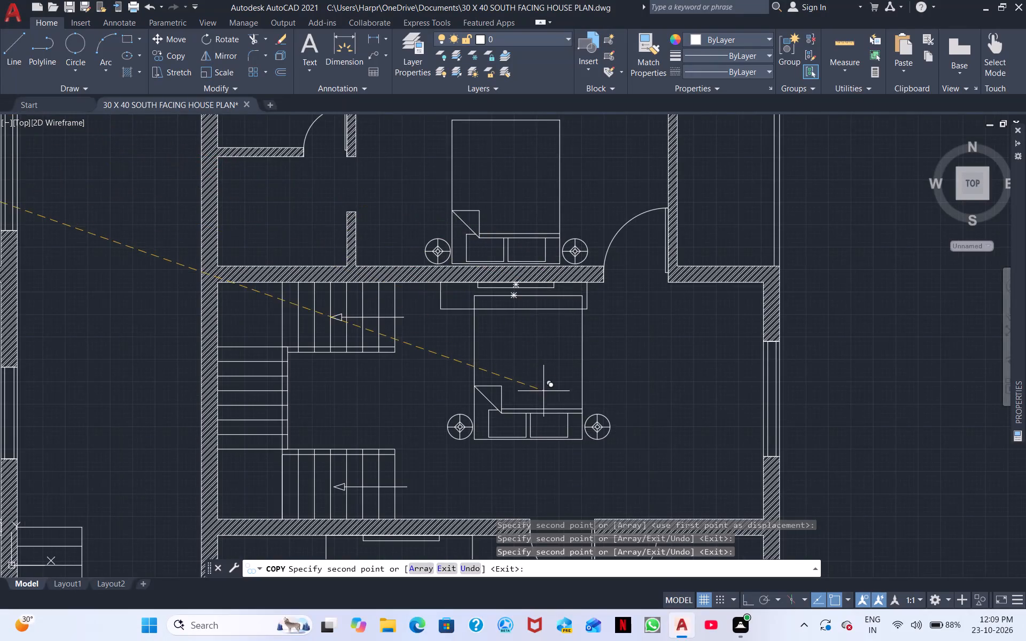
Copy the two sofas and the wooden side table from the ground-floor living area into the second plan's hall, near the east window.
{"action": "right_click", "coordinate": [543, 391]}
{"action": "left_click", "coordinate": [571, 398]}
{"action": "scroll", "coordinate": [571, 398], "scroll_direction": "down", "scroll_amount": 3}
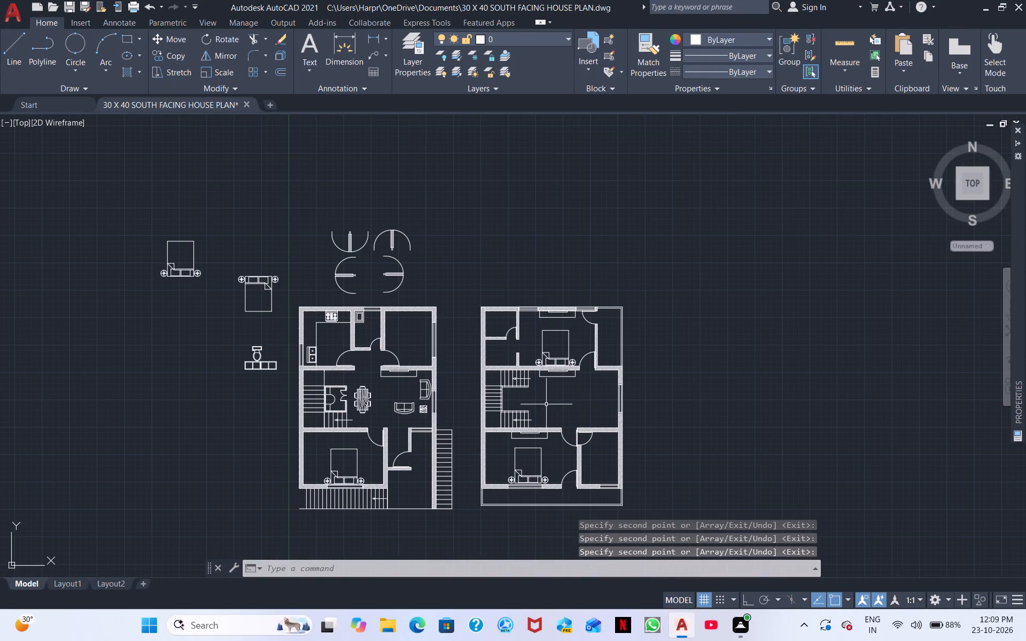
{"action": "middle_click_drag", "start_coordinate": [546, 404], "coordinate": [691, 354]}
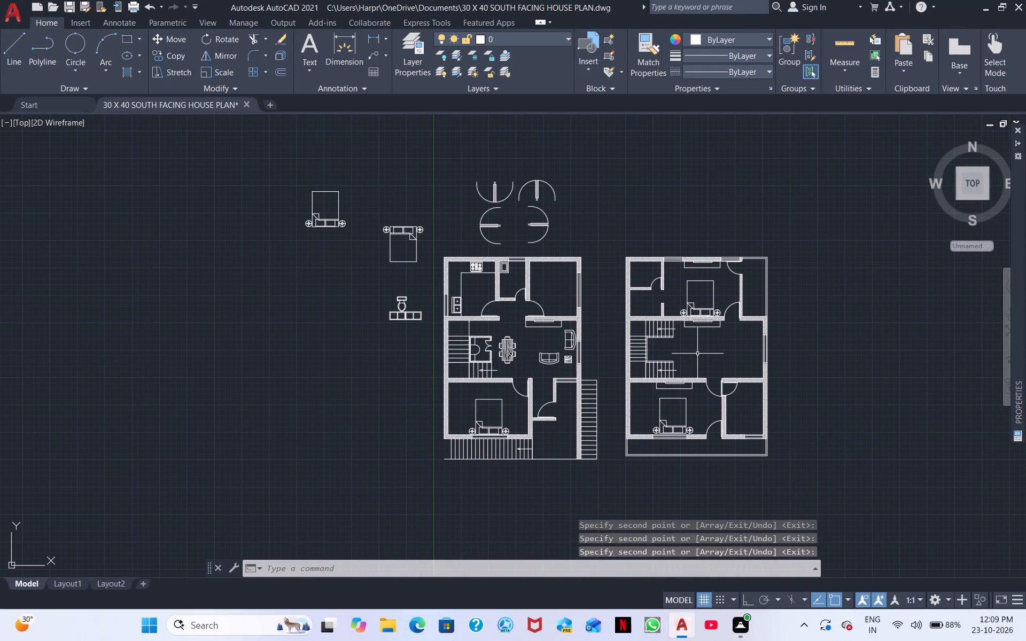
{"action": "scroll", "coordinate": [568, 370], "scroll_direction": "up", "scroll_amount": 3}
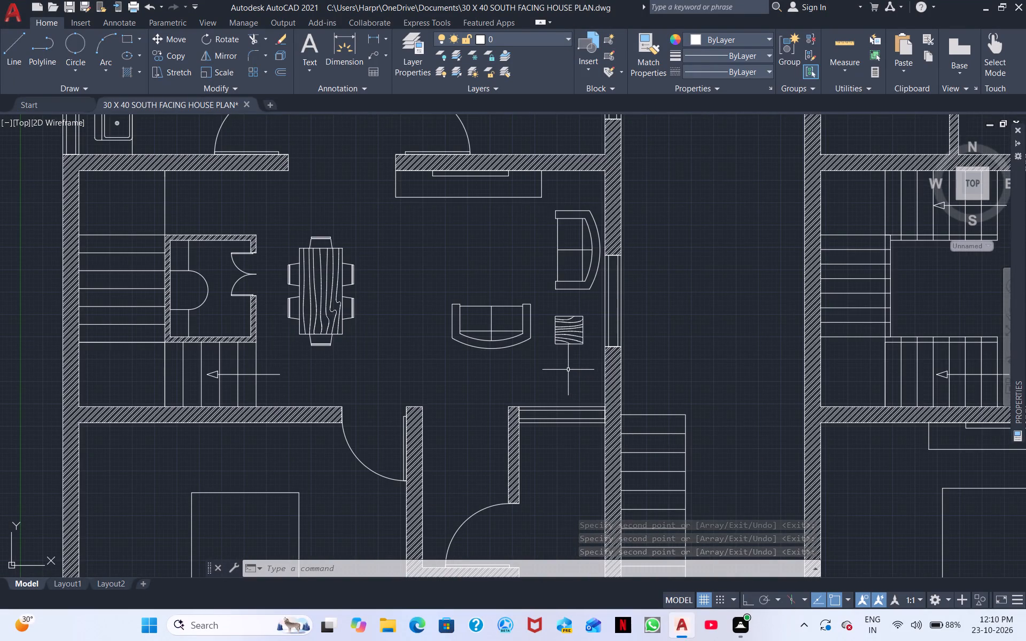
{"action": "left_click", "coordinate": [581, 354]}
{"action": "left_click", "coordinate": [499, 257]}
{"action": "right_click", "coordinate": [492, 264]}
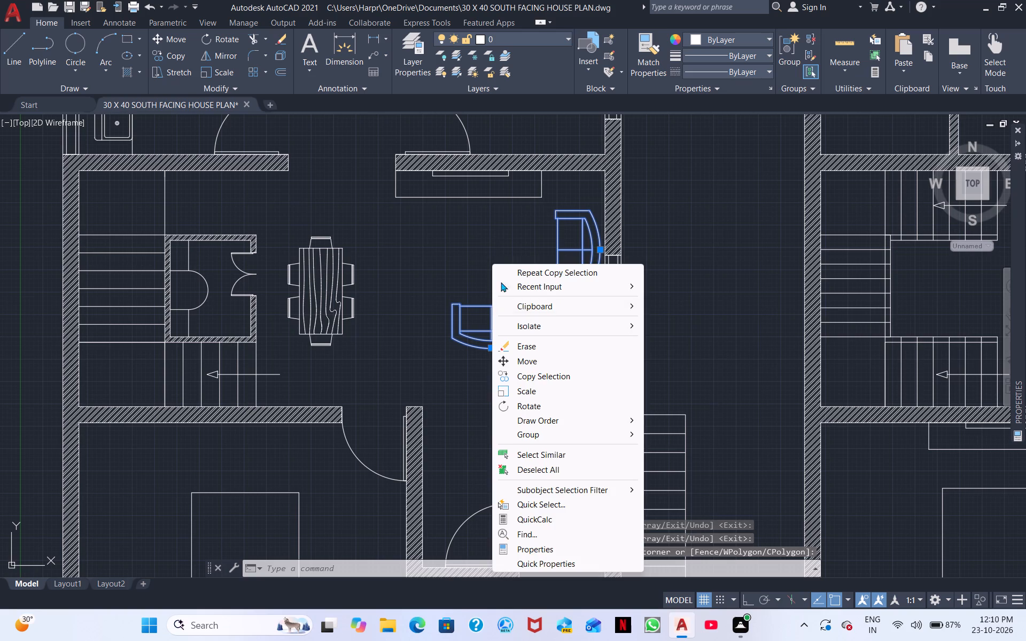
{"action": "left_click", "coordinate": [542, 374]}
{"action": "left_click", "coordinate": [517, 311]}
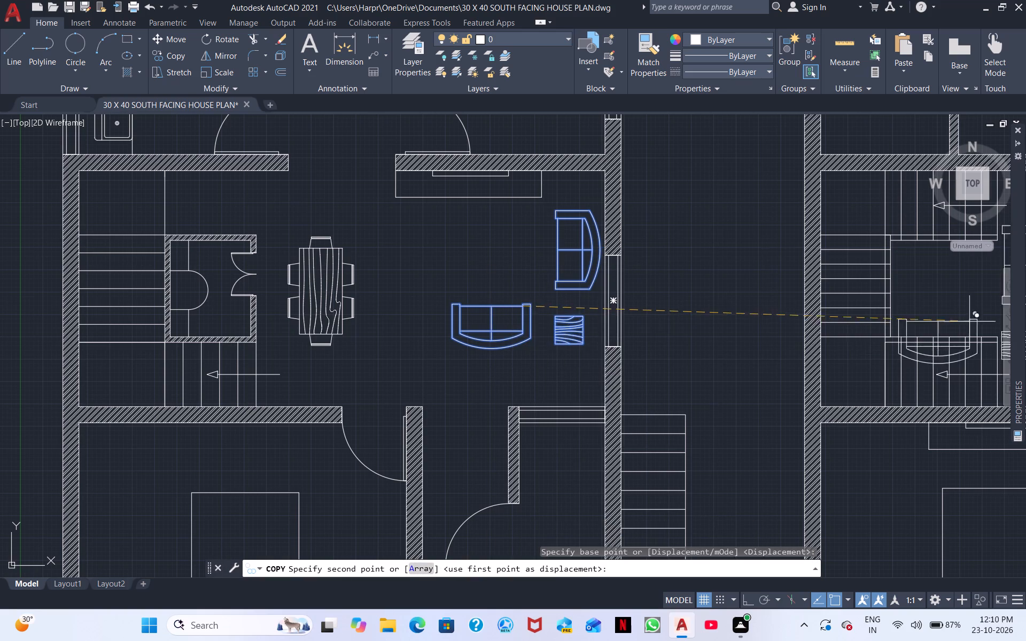
{"action": "middle_click_drag", "start_coordinate": [982, 320], "coordinate": [571, 466]}
{"action": "scroll", "coordinate": [633, 473], "scroll_direction": "down", "scroll_amount": 1}
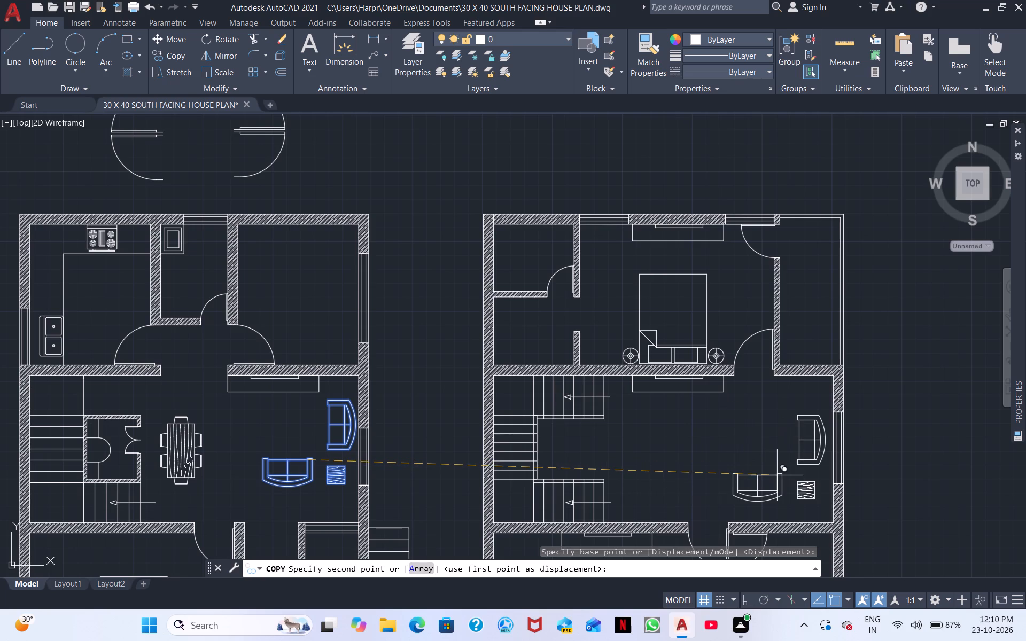
{"action": "left_click", "coordinate": [772, 475]}
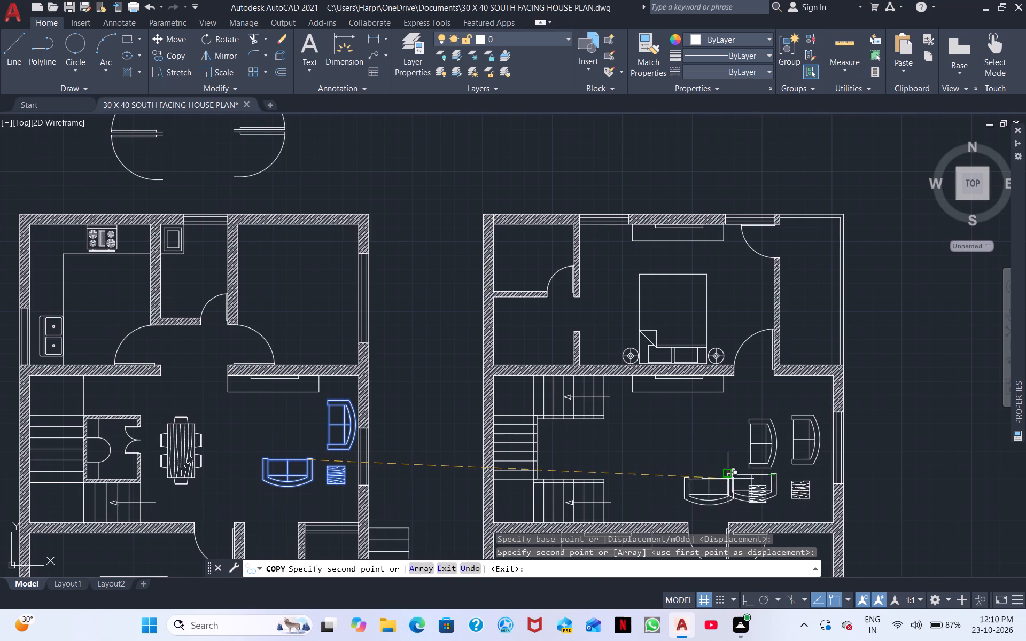
{"action": "key", "text": "Escape"}
Rotate the spare north-facing bed with its side tables by 270° about its northeast corner, so the headboard faces east.
{"action": "scroll", "coordinate": [699, 472], "scroll_direction": "down", "scroll_amount": 2}
{"action": "middle_click_drag", "start_coordinate": [652, 483], "coordinate": [678, 468]}
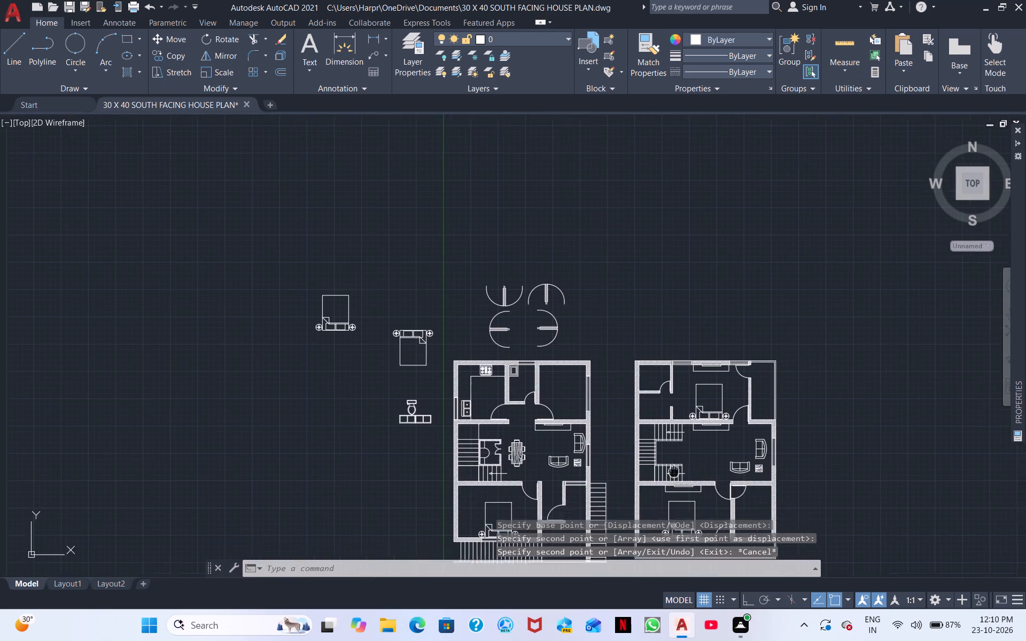
{"action": "middle_click_drag", "start_coordinate": [678, 468], "coordinate": [722, 442]}
{"action": "scroll", "coordinate": [561, 435], "scroll_direction": "up", "scroll_amount": 1}
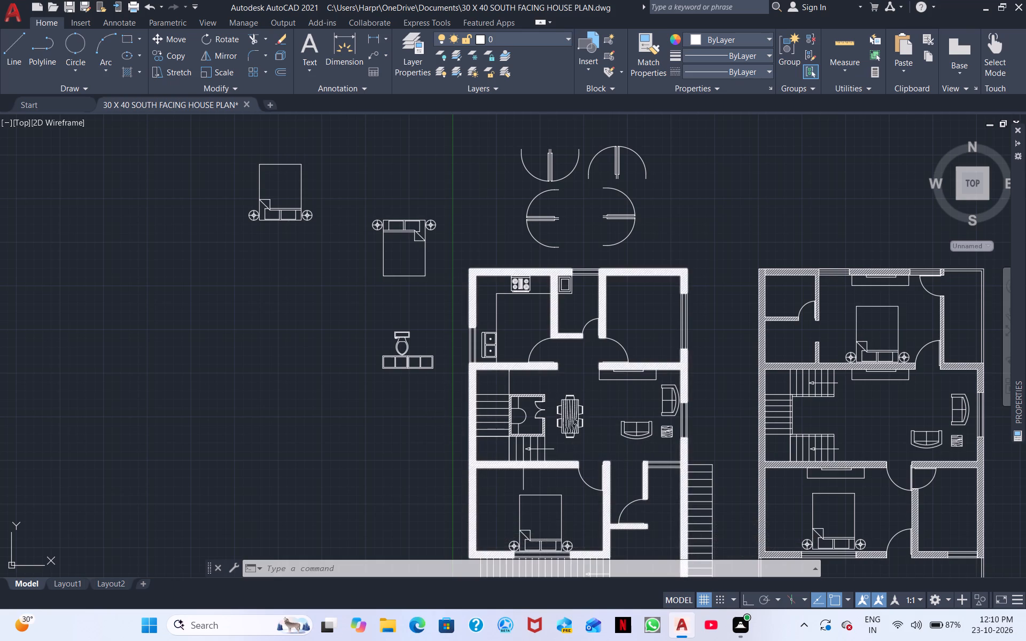
{"action": "left_click", "coordinate": [405, 284]}
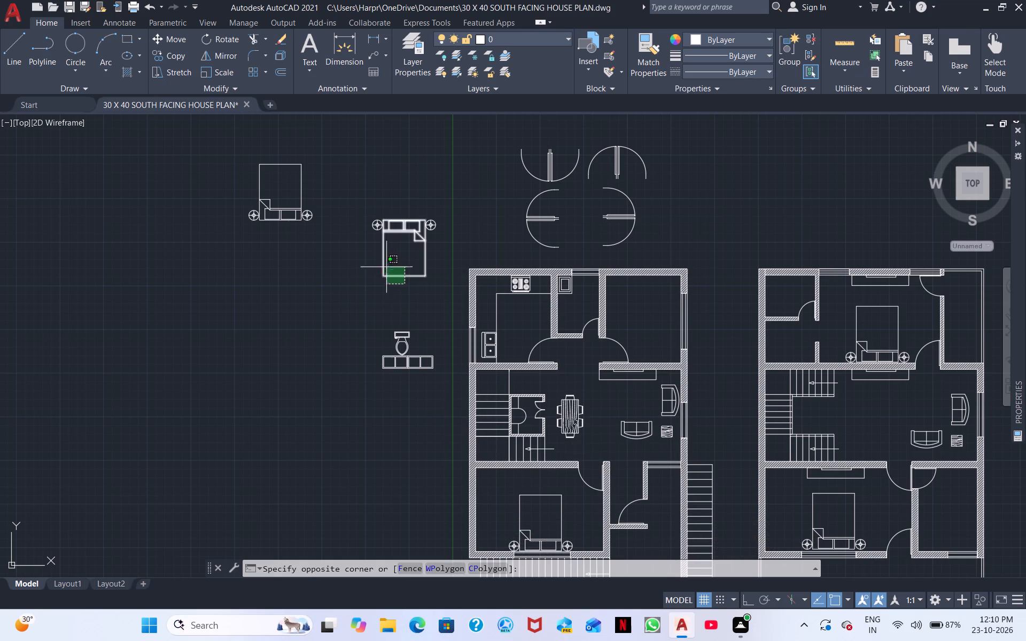
{"action": "left_click", "coordinate": [376, 247]}
{"action": "left_click", "coordinate": [434, 238]}
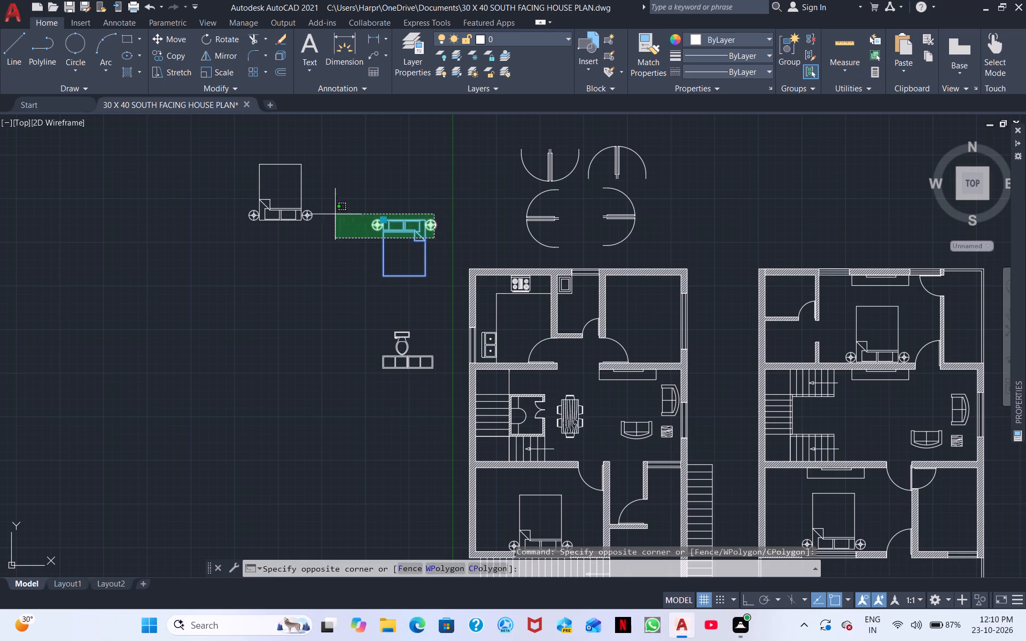
{"action": "left_click", "coordinate": [333, 214]}
{"action": "right_click", "coordinate": [357, 244]}
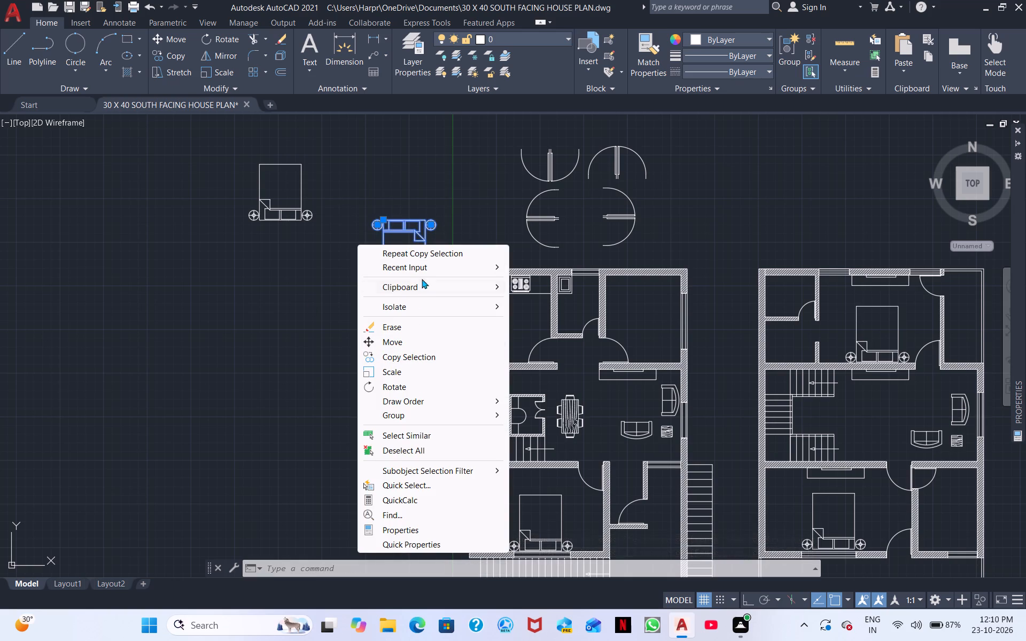
{"action": "left_click", "coordinate": [409, 387]}
{"action": "left_click", "coordinate": [747, 598]}
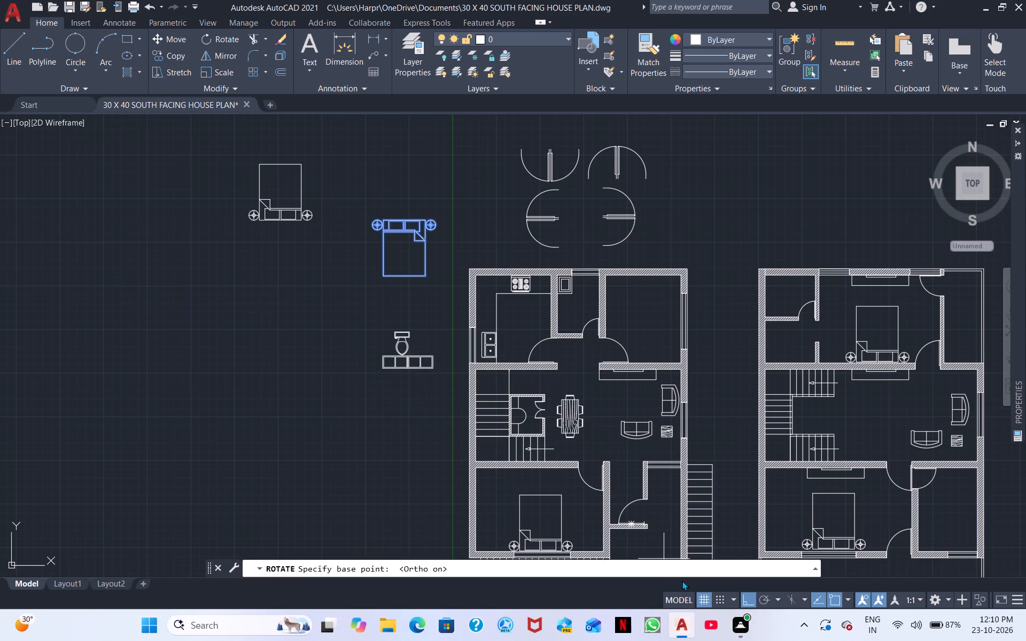
{"action": "left_click", "coordinate": [423, 216]}
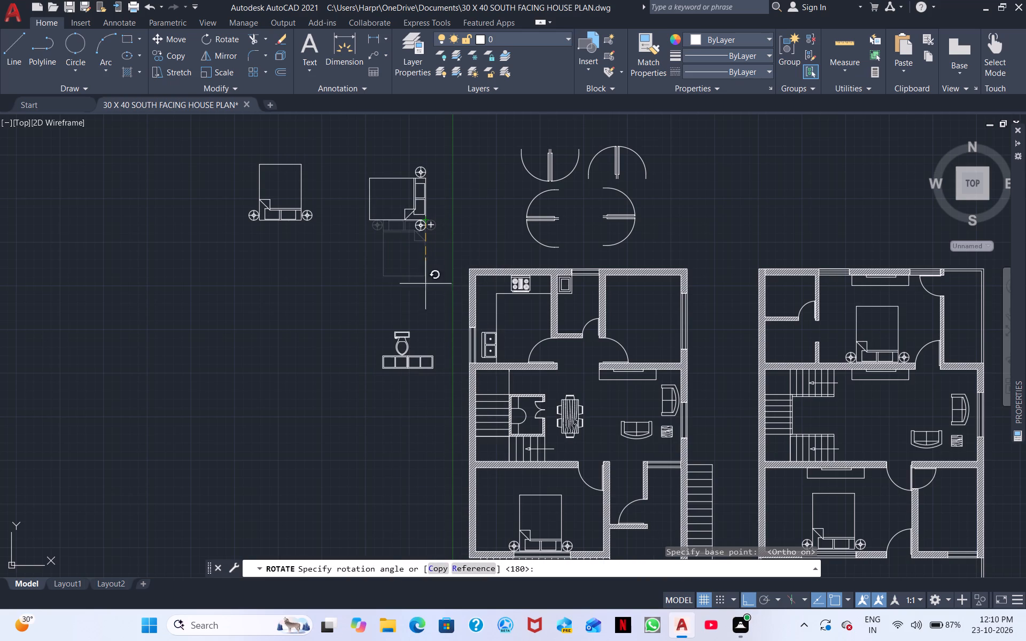
{"action": "left_click", "coordinate": [419, 296]}
Copy the rotated bed and side tables into the ground-floor northeast bedroom, with the headboard against the east window.
{"action": "left_click", "coordinate": [431, 259]}
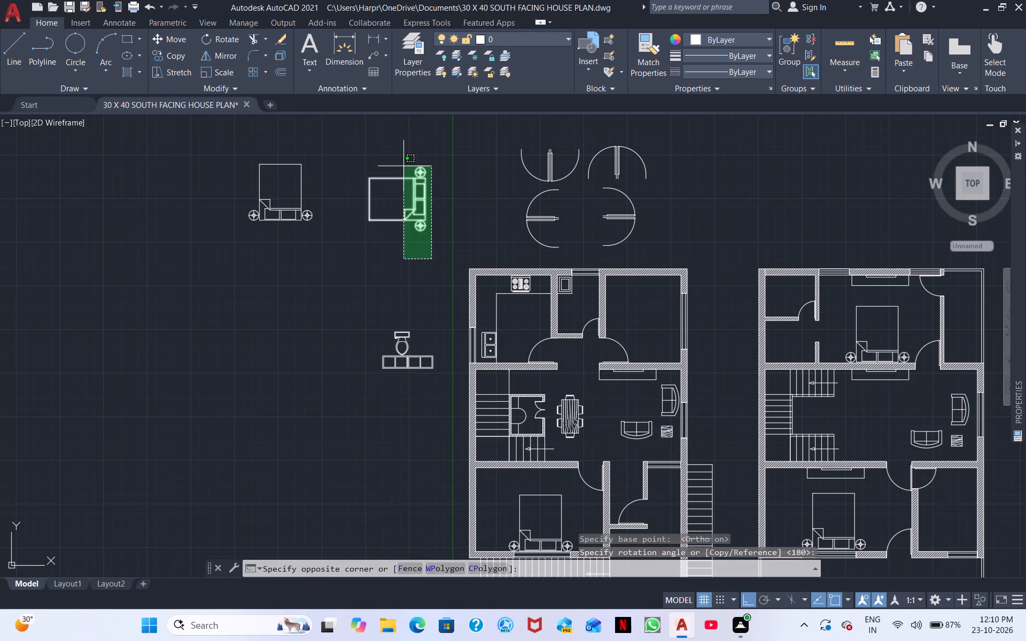
{"action": "left_click", "coordinate": [397, 163]}
{"action": "right_click", "coordinate": [377, 219]}
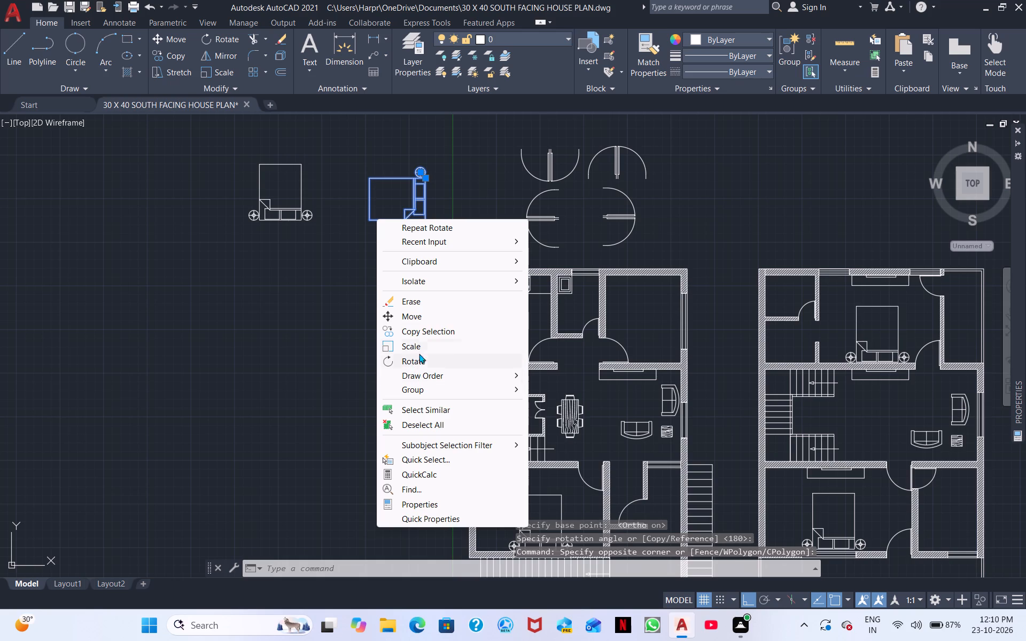
{"action": "left_click", "coordinate": [418, 333]}
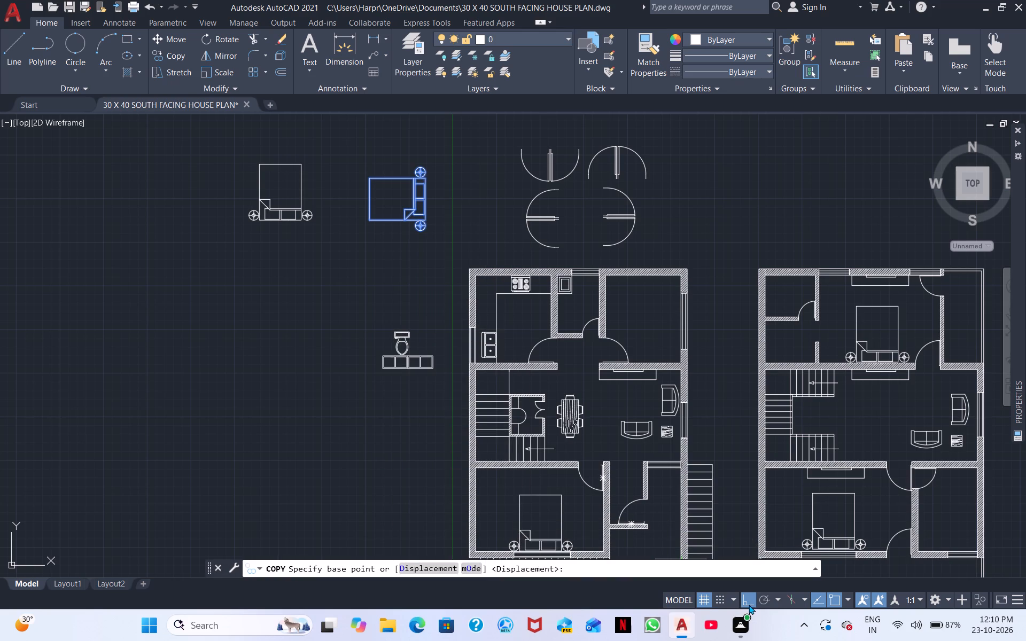
{"action": "left_click", "coordinate": [749, 604]}
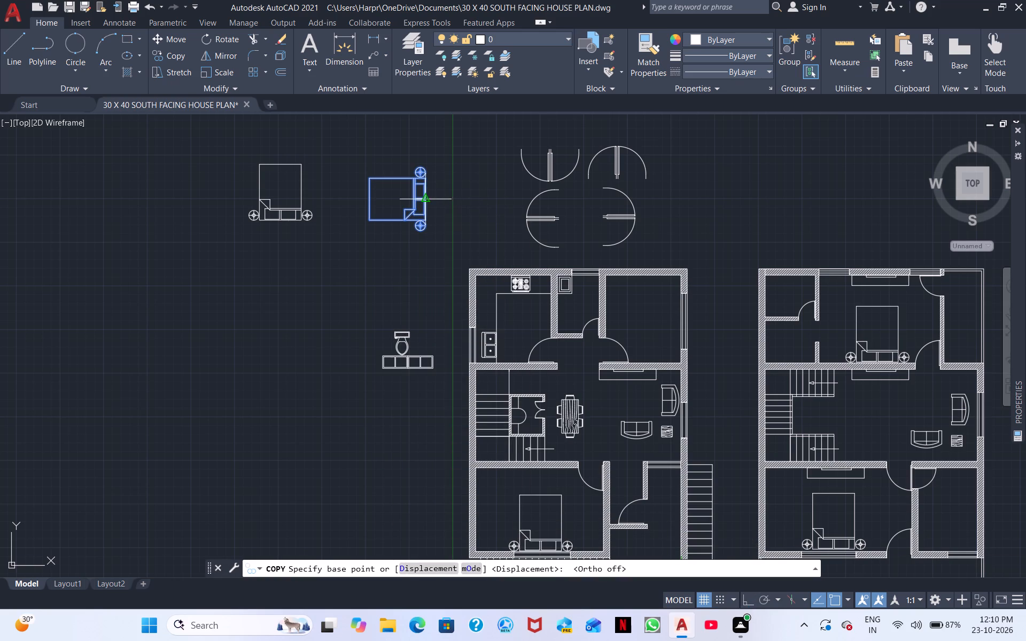
{"action": "left_click", "coordinate": [429, 199]}
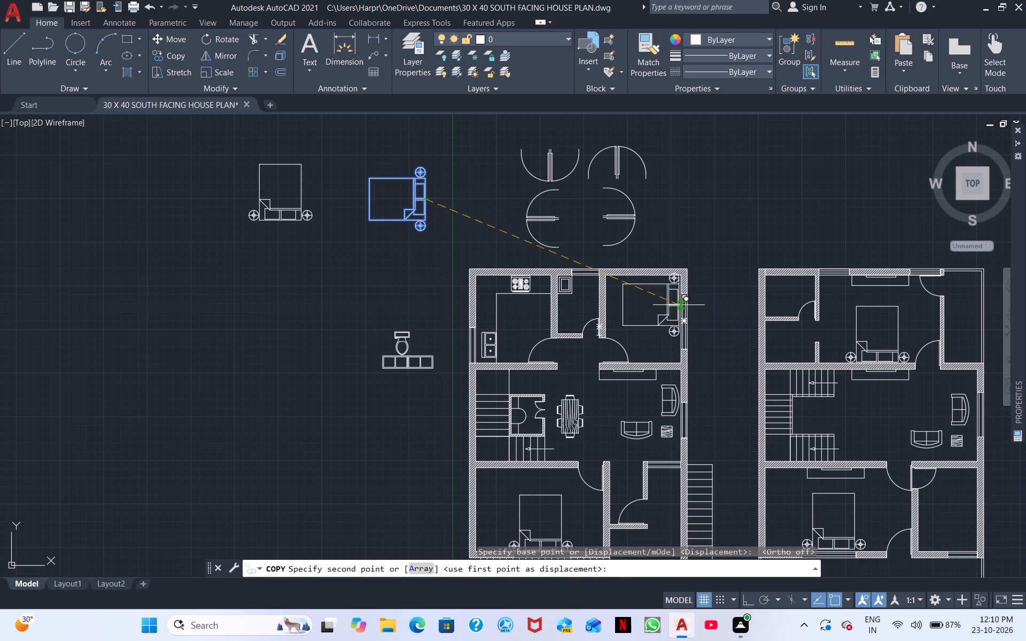
{"action": "scroll", "coordinate": [679, 305], "scroll_direction": "up", "scroll_amount": 3}
{"action": "left_click", "coordinate": [680, 316]}
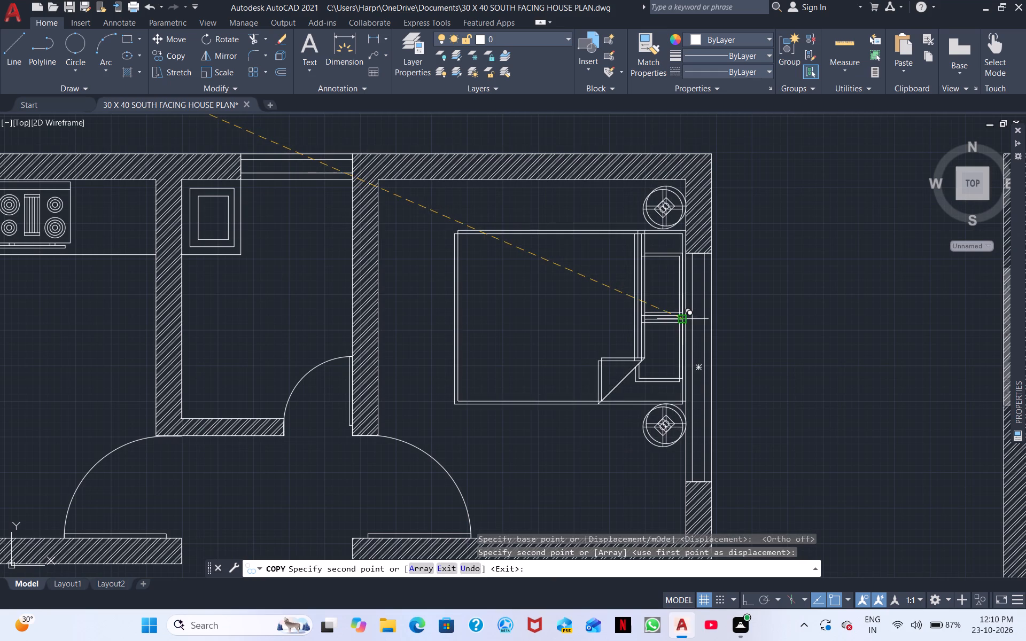
{"action": "key", "text": "Escape"}
Erase the two spare beds with their side tables lying outside the plans.
{"action": "scroll", "coordinate": [598, 351], "scroll_direction": "down", "scroll_amount": 2}
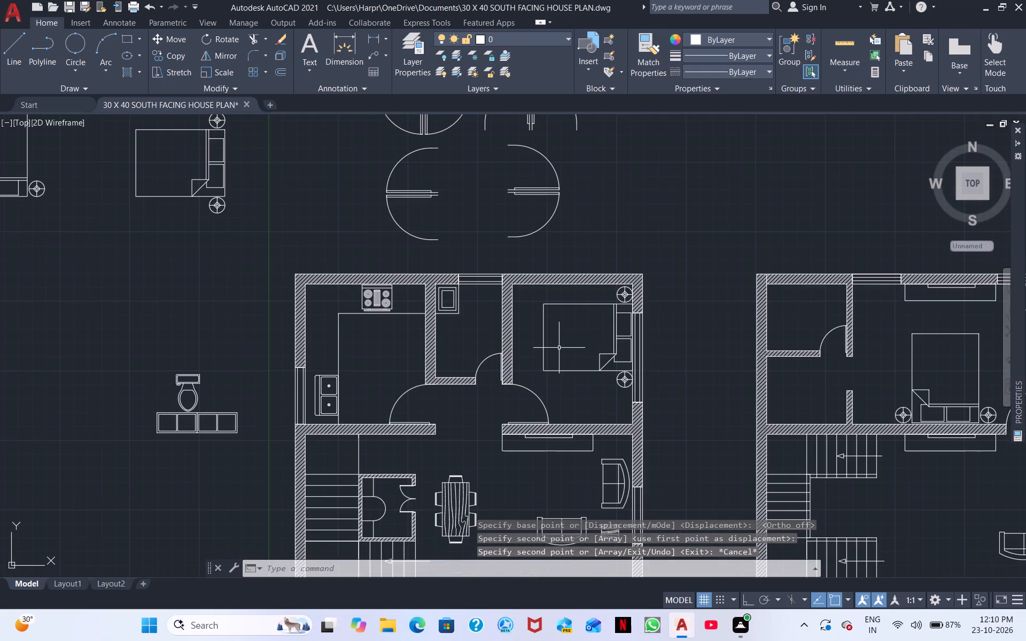
{"action": "scroll", "coordinate": [559, 347], "scroll_direction": "down", "scroll_amount": 1}
{"action": "middle_click_drag", "start_coordinate": [665, 337], "coordinate": [765, 339]}
{"action": "left_click_drag", "start_coordinate": [447, 269], "coordinate": [437, 262]}
{"action": "left_click", "coordinate": [250, 197]}
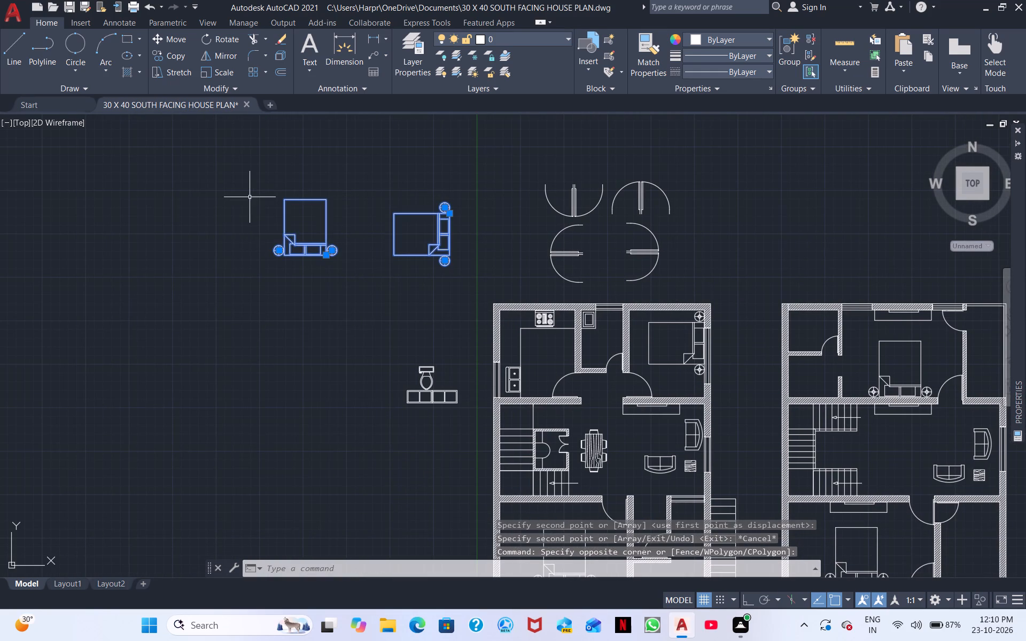
{"action": "right_click", "coordinate": [247, 221]}
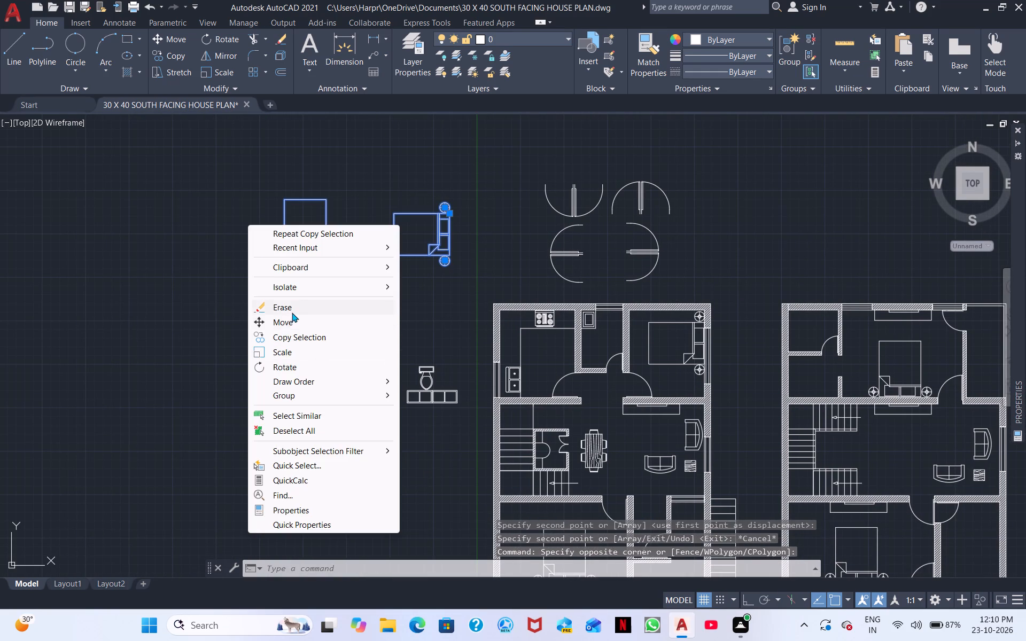
{"action": "left_click", "coordinate": [293, 312]}
Copy the spare toilet into the second plan's northwest bathroom, with the tank near the north wall.
{"action": "scroll", "coordinate": [290, 324], "scroll_direction": "down", "scroll_amount": 1}
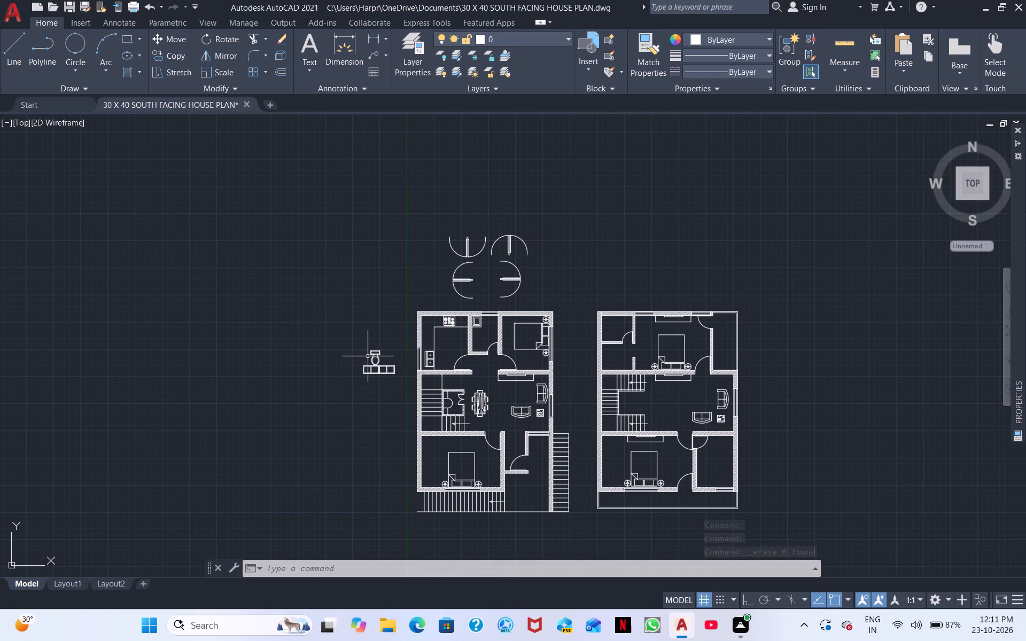
{"action": "scroll", "coordinate": [358, 357], "scroll_direction": "up", "scroll_amount": 2}
{"action": "left_click", "coordinate": [416, 358]}
{"action": "left_click", "coordinate": [382, 340]}
{"action": "right_click", "coordinate": [382, 340]}
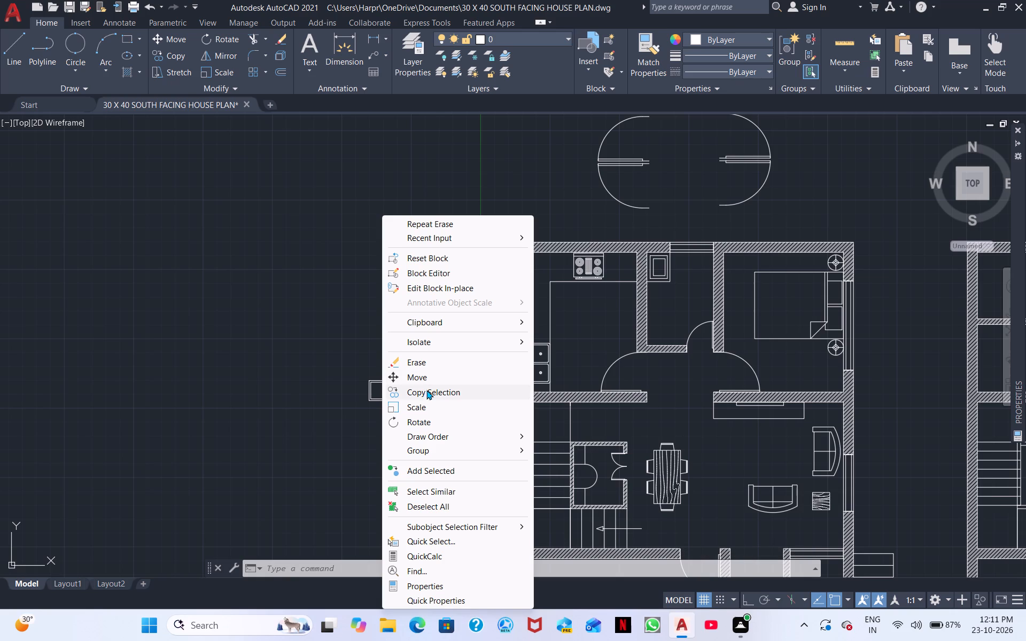
{"action": "left_click", "coordinate": [426, 390]}
{"action": "left_click", "coordinate": [398, 363]}
{"action": "middle_click_drag", "start_coordinate": [781, 378], "coordinate": [619, 412]}
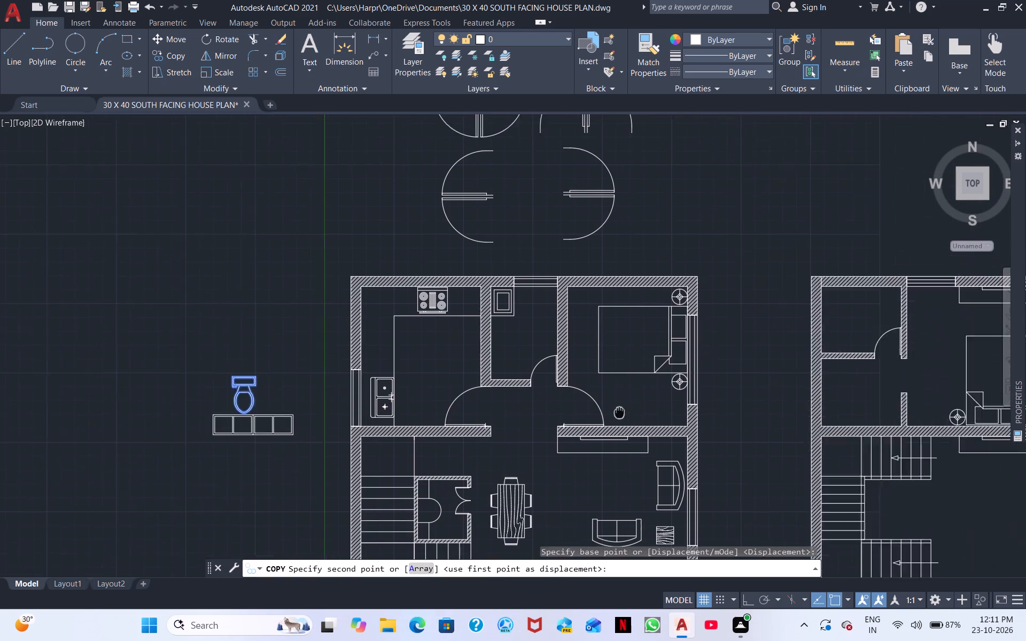
{"action": "middle_click_drag", "start_coordinate": [619, 412], "coordinate": [329, 400]}
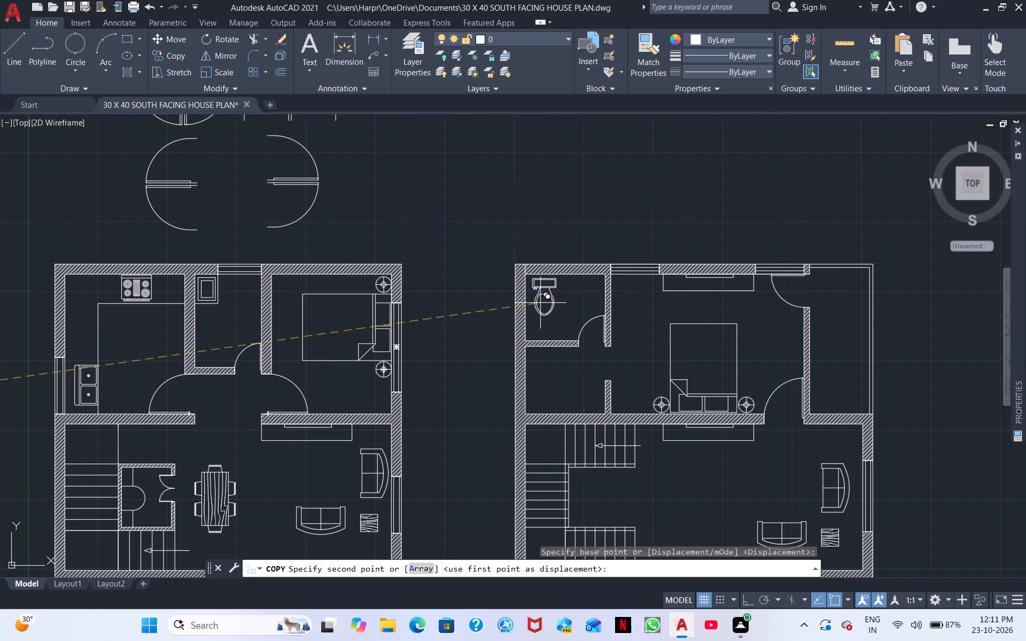
{"action": "left_click", "coordinate": [540, 303]}
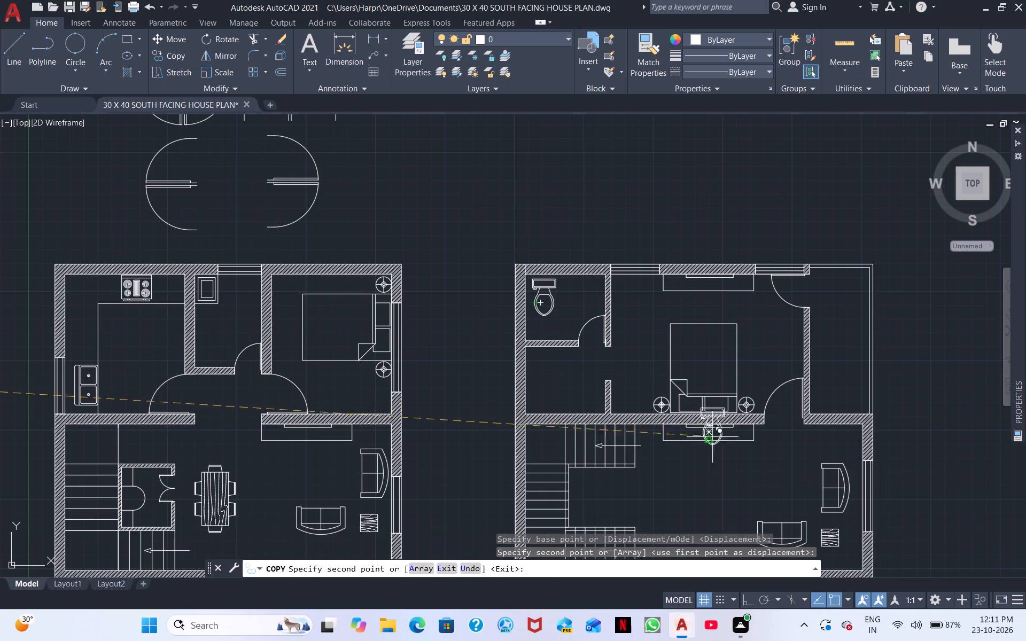
Place another copy of the toilet in the second plan's southeast bathroom, near the south window.
{"action": "middle_click_drag", "start_coordinate": [741, 447], "coordinate": [549, 233]}
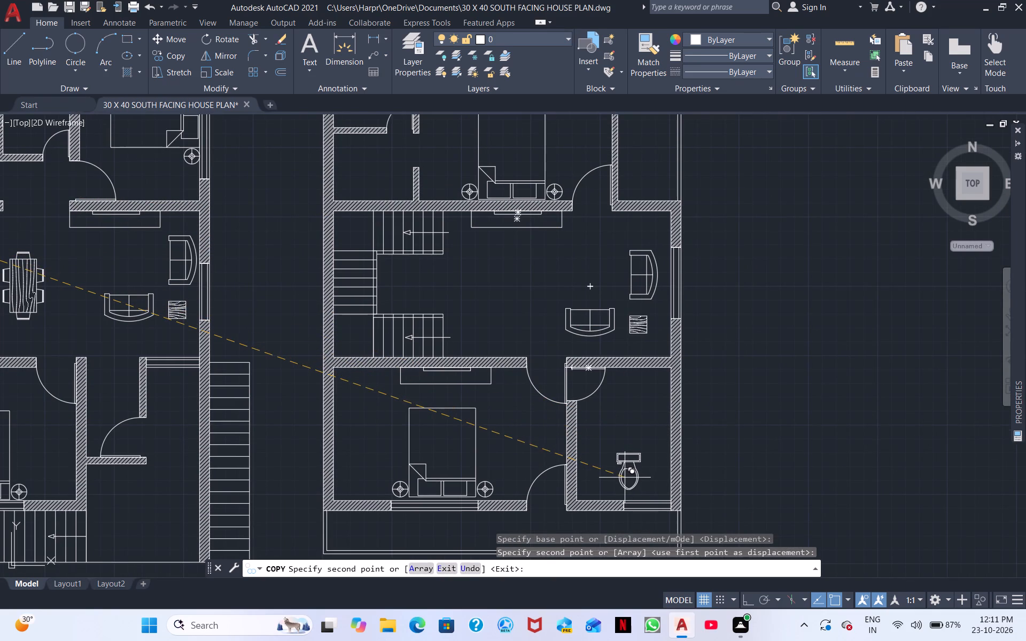
{"action": "left_click", "coordinate": [625, 478]}
{"action": "key", "text": "Escape"}
Rotate the toilet in the second plan's southeast bathroom by 180° about its tank's northeast corner, so the tank faces south.
{"action": "scroll", "coordinate": [610, 463], "scroll_direction": "down", "scroll_amount": 1}
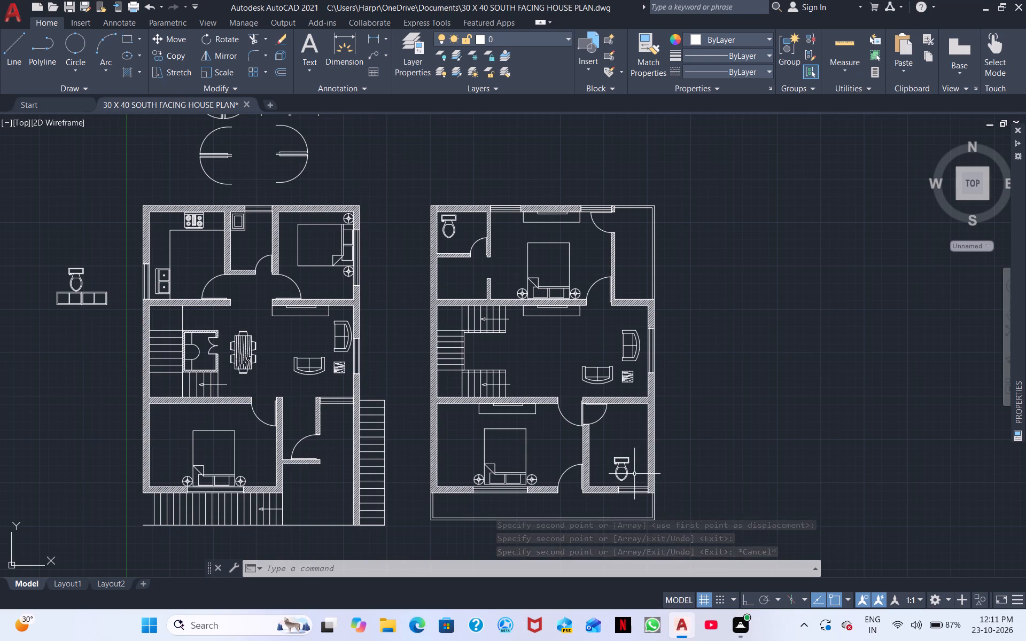
{"action": "left_click", "coordinate": [634, 474]}
{"action": "left_click", "coordinate": [609, 449]}
{"action": "right_click", "coordinate": [609, 449]}
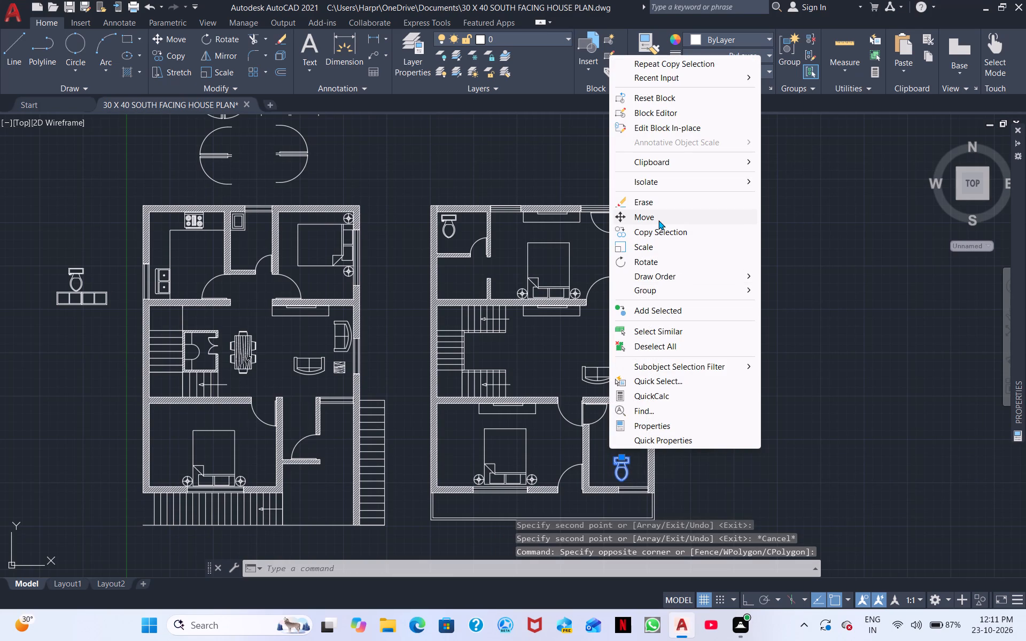
{"action": "left_click", "coordinate": [649, 267]}
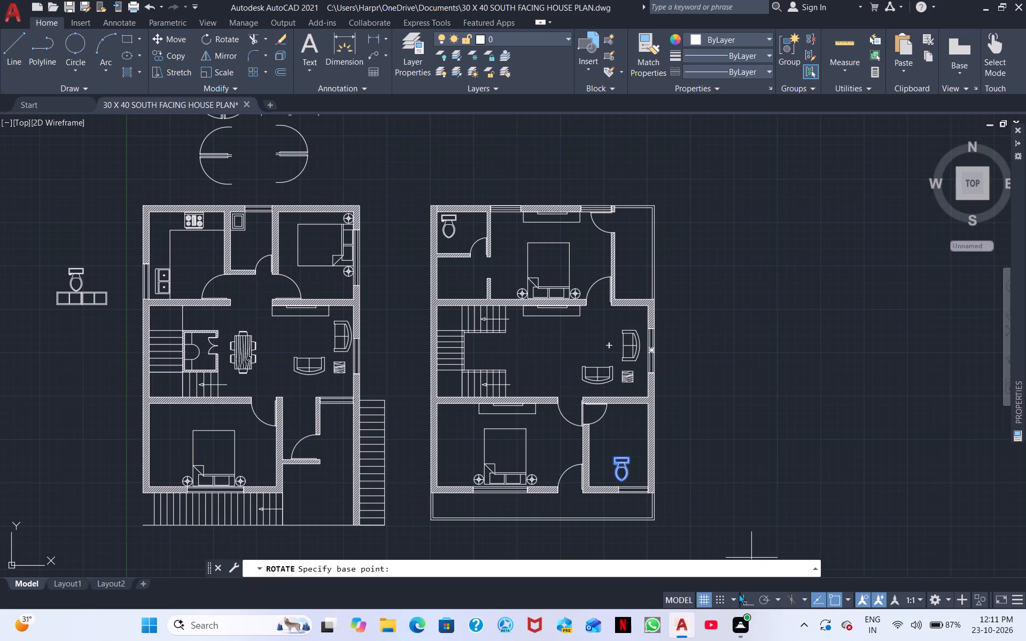
{"action": "left_click", "coordinate": [747, 592]}
{"action": "scroll", "coordinate": [623, 460], "scroll_direction": "up", "scroll_amount": 4}
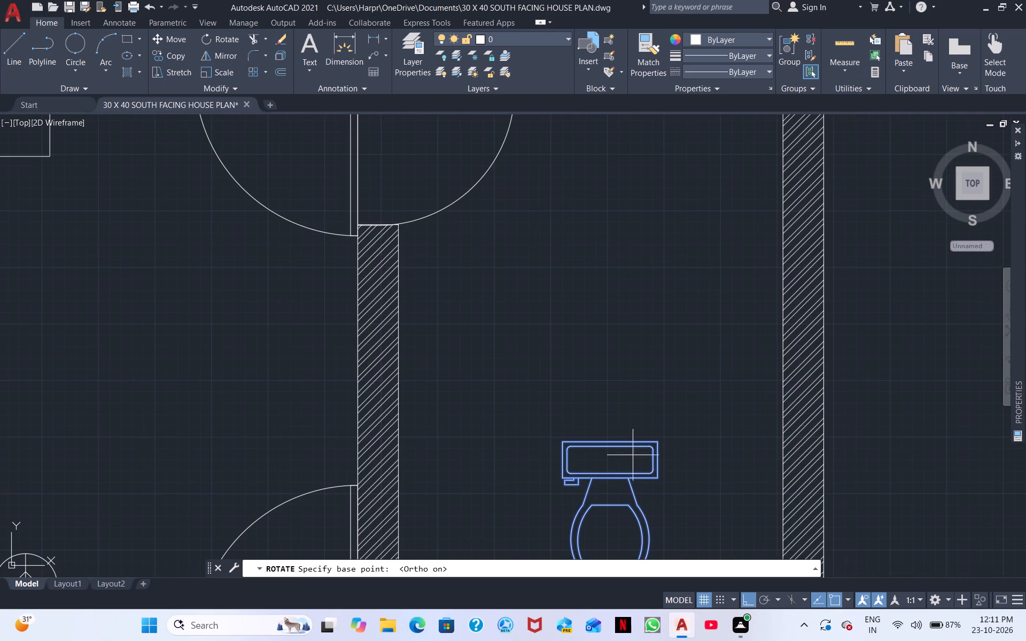
{"action": "left_click", "coordinate": [657, 439]}
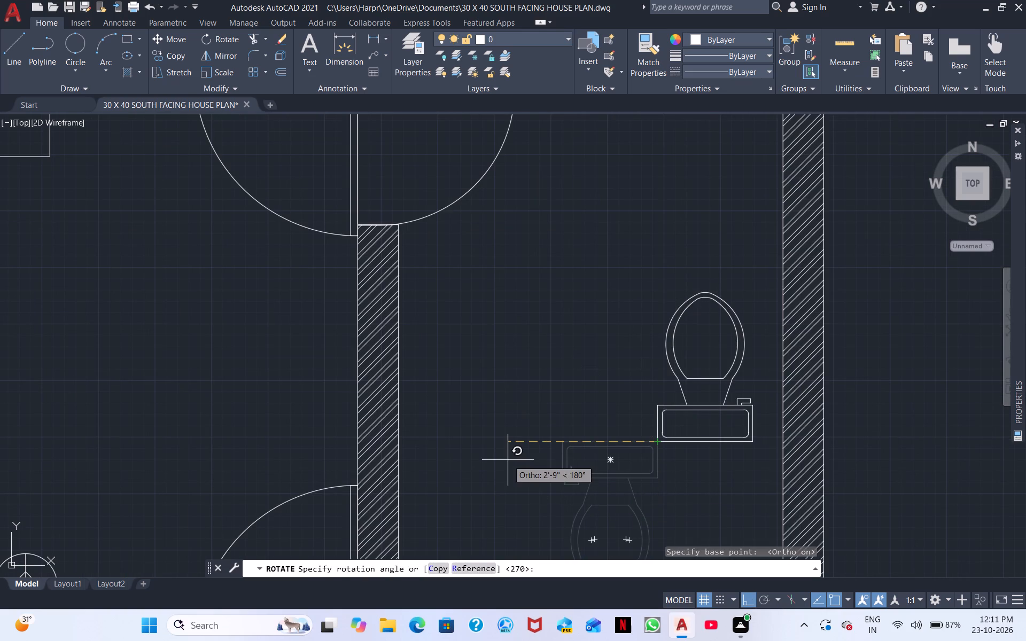
{"action": "left_click", "coordinate": [485, 457]}
Move the toilet in the second plan's southeast bathroom against the south wall, just west of the window.
{"action": "left_click_drag", "start_coordinate": [700, 464], "coordinate": [670, 448]}
{"action": "left_click", "coordinate": [626, 412]}
{"action": "right_click", "coordinate": [614, 428]}
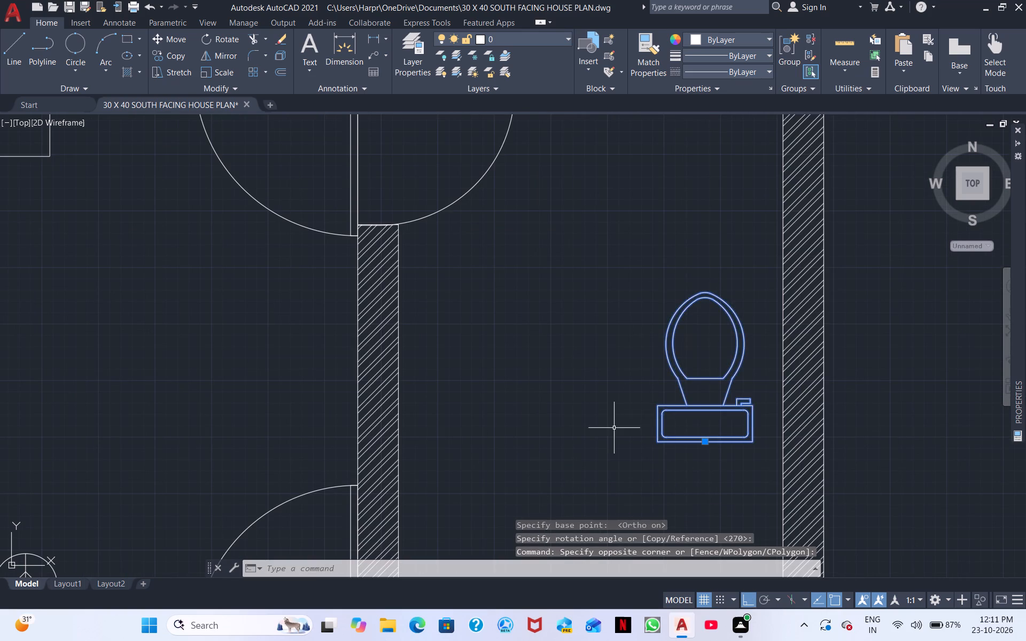
{"action": "left_click", "coordinate": [663, 199]}
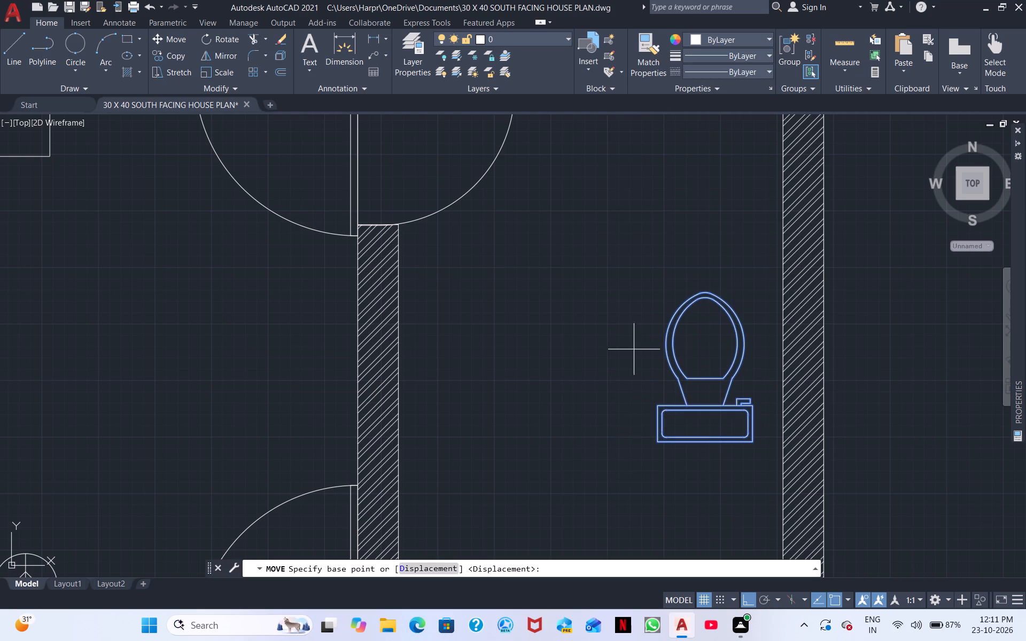
{"action": "left_click", "coordinate": [657, 438]}
{"action": "middle_click_drag", "start_coordinate": [596, 498], "coordinate": [598, 250]}
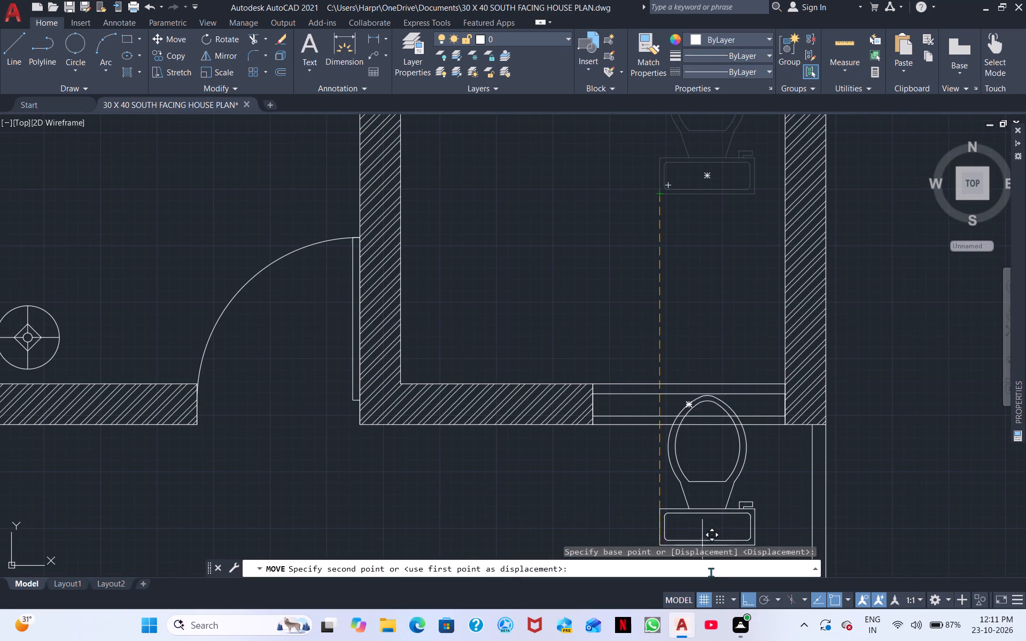
{"action": "left_click", "coordinate": [753, 598]}
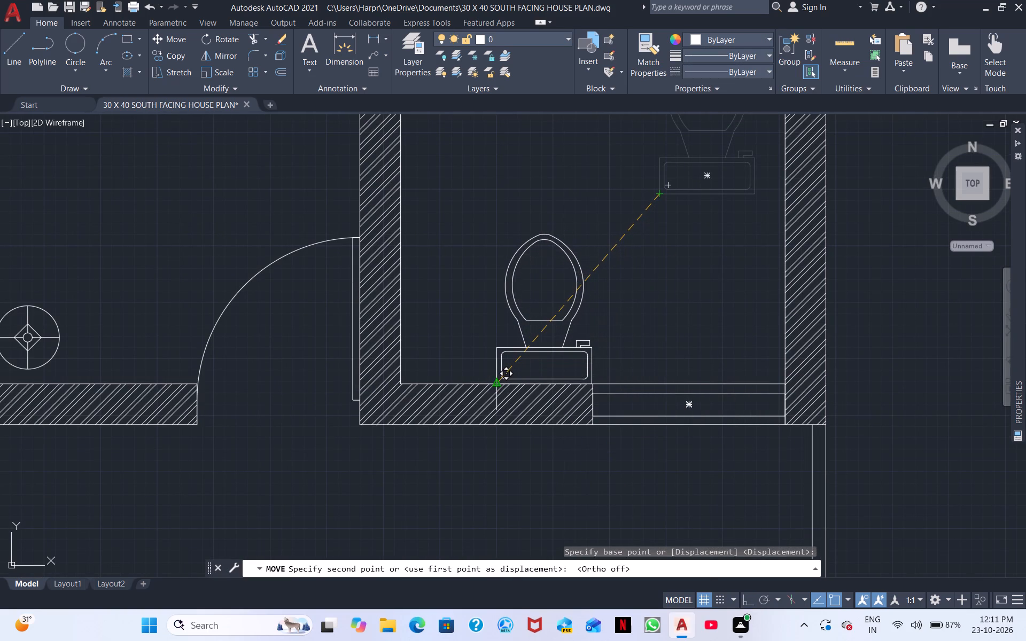
{"action": "left_click", "coordinate": [497, 381]}
{"action": "key", "text": "Escape"}
Move the toilet in the second plan's northwest bathroom north so its tank sits flush against the north wall.
{"action": "scroll", "coordinate": [625, 335], "scroll_direction": "down", "scroll_amount": 2}
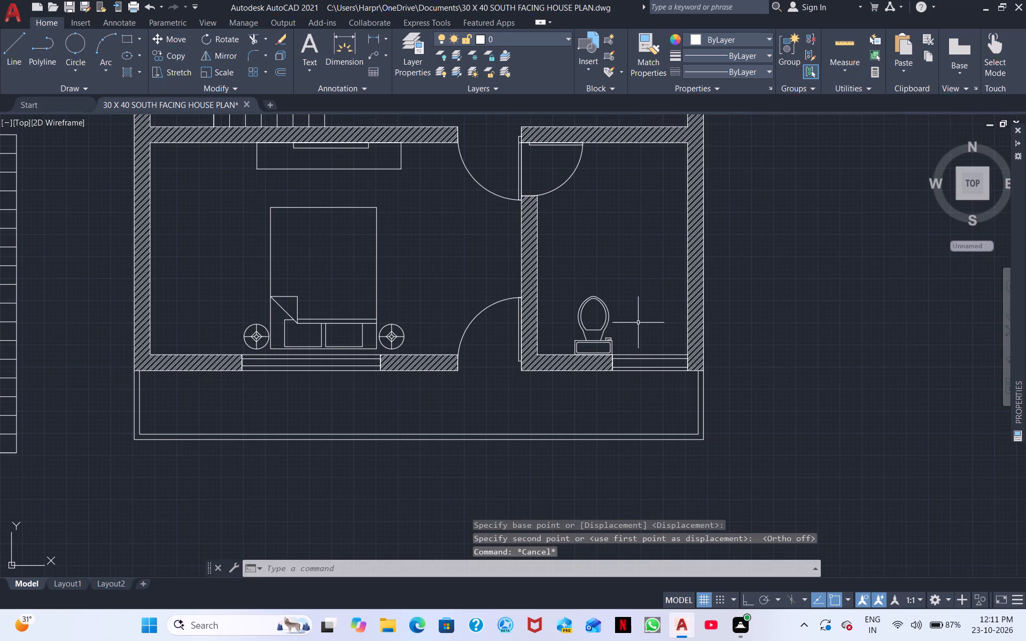
{"action": "middle_click_drag", "start_coordinate": [639, 319], "coordinate": [603, 553]}
{"action": "middle_click_drag", "start_coordinate": [568, 466], "coordinate": [585, 462]}
{"action": "scroll", "coordinate": [588, 461], "scroll_direction": "down", "scroll_amount": 1}
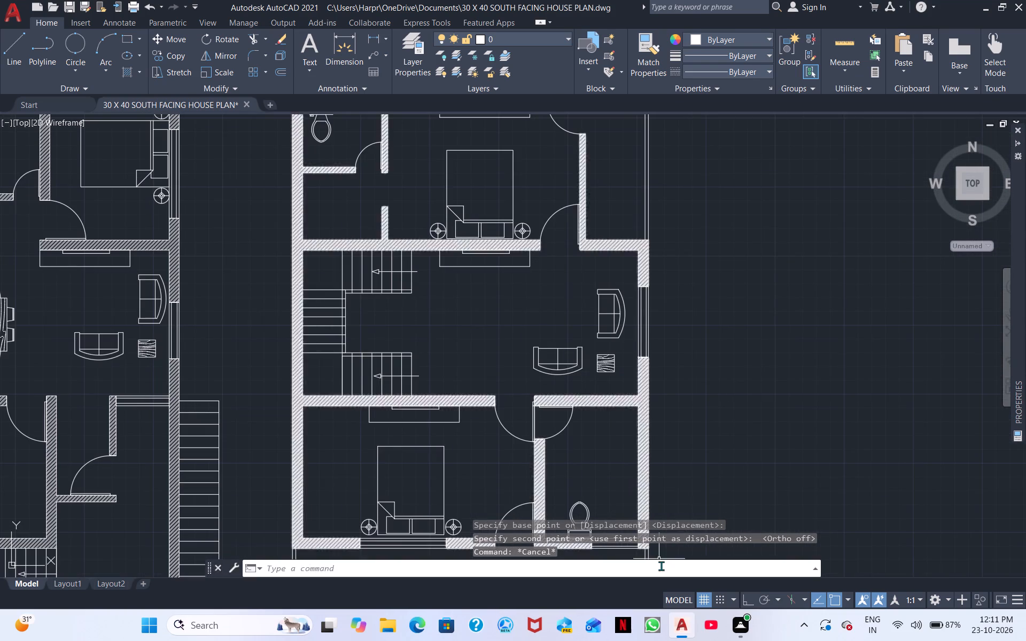
{"action": "middle_click_drag", "start_coordinate": [446, 298], "coordinate": [527, 552]}
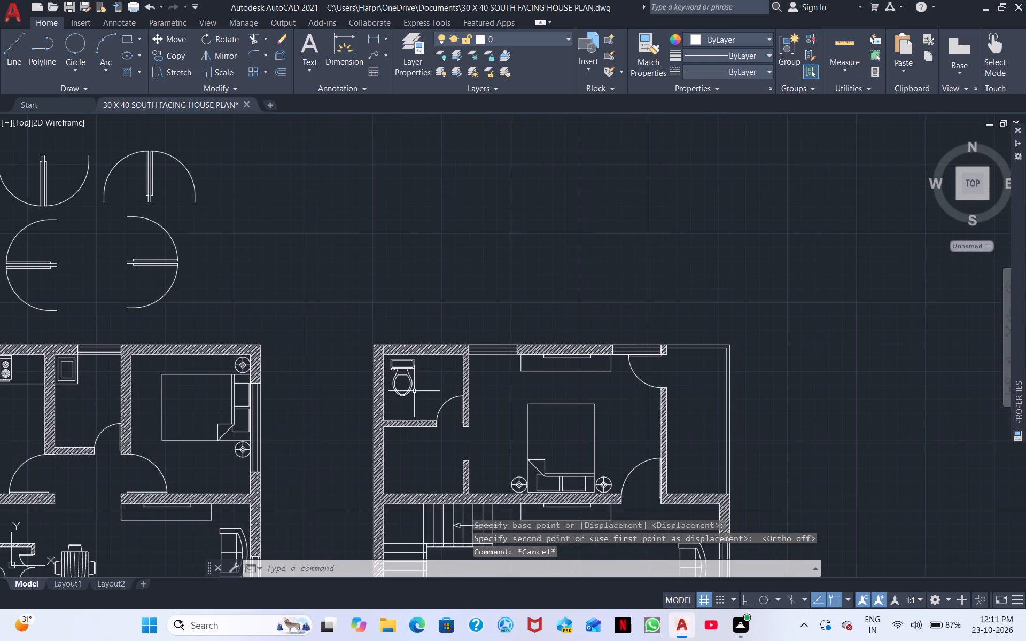
{"action": "left_click", "coordinate": [402, 384]}
{"action": "left_click", "coordinate": [412, 377]}
{"action": "left_click", "coordinate": [412, 377]}
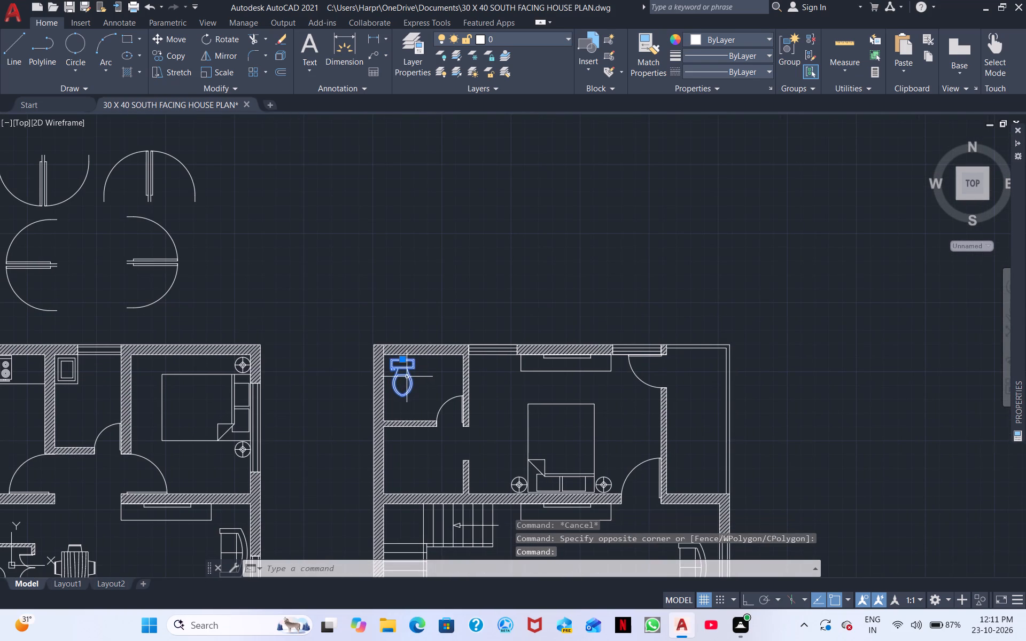
{"action": "right_click", "coordinate": [426, 383]}
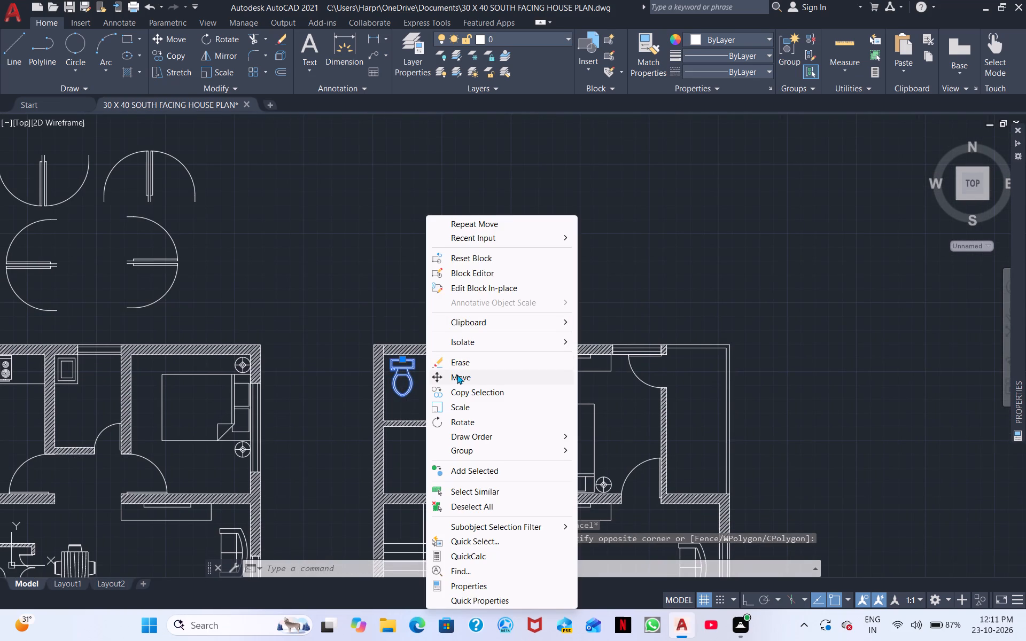
{"action": "left_click", "coordinate": [457, 374]}
{"action": "scroll", "coordinate": [402, 367], "scroll_direction": "up", "scroll_amount": 3}
{"action": "middle_click_drag", "start_coordinate": [402, 367], "coordinate": [406, 445]}
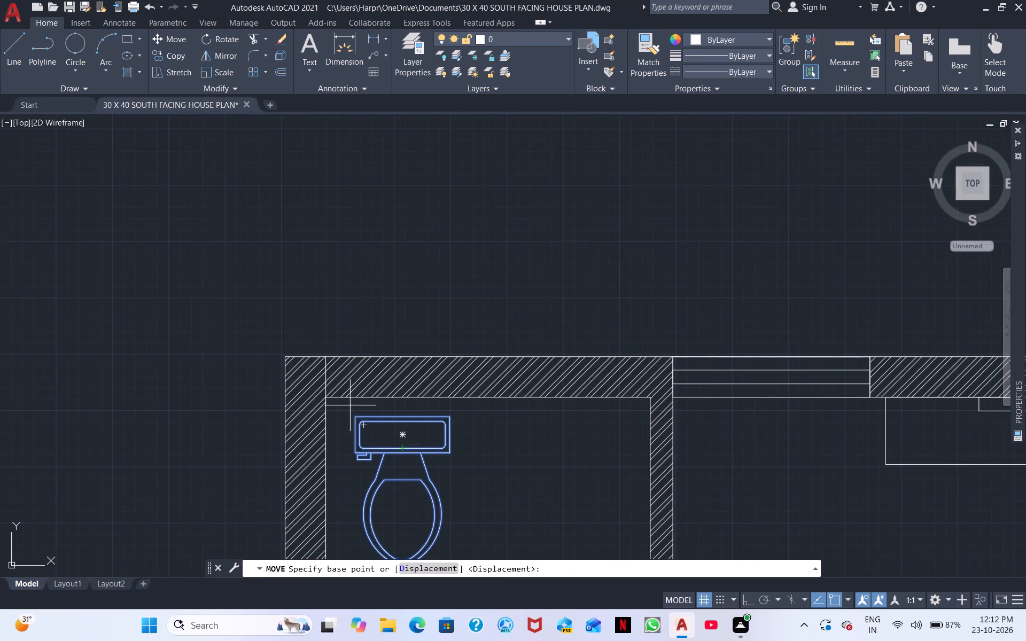
{"action": "left_click", "coordinate": [355, 416]}
{"action": "left_click", "coordinate": [355, 400]}
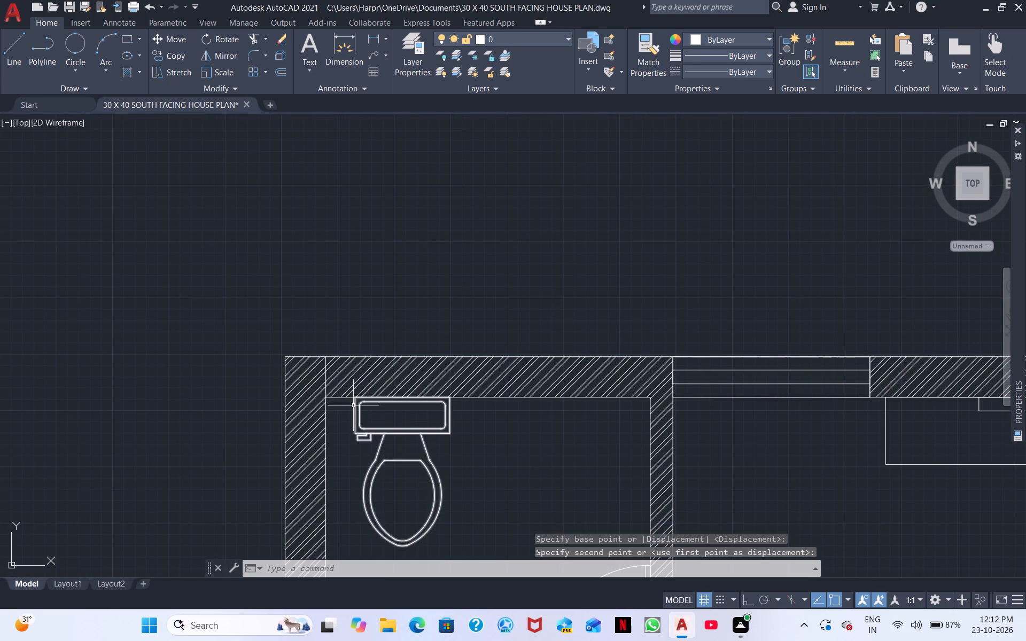
{"action": "key", "text": "Escape"}
Draw a rectangular washbasin counter in the northeast corner of the second plan's northwest bathroom, beside the toilet.
{"action": "middle_click_drag", "start_coordinate": [566, 483], "coordinate": [570, 409]}
{"action": "scroll", "coordinate": [570, 433], "scroll_direction": "down", "scroll_amount": 2}
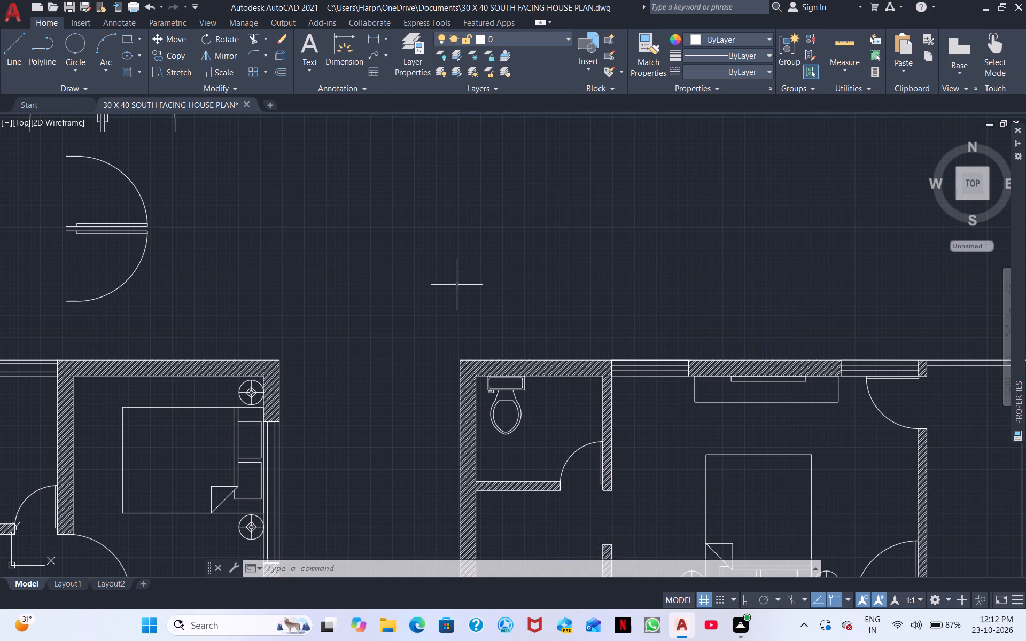
{"action": "left_click", "coordinate": [131, 38]}
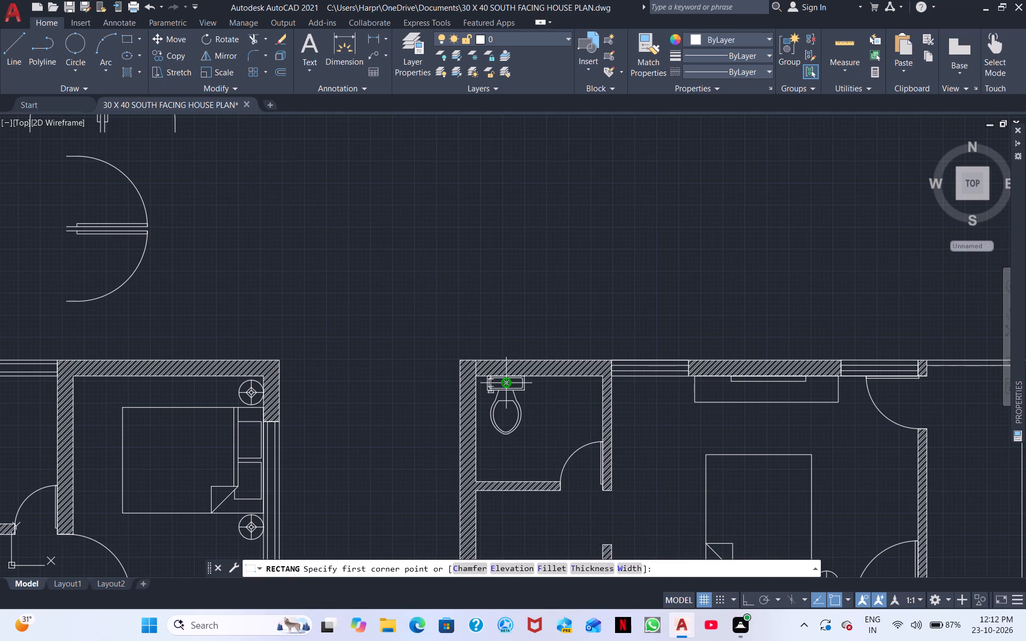
{"action": "scroll", "coordinate": [508, 382], "scroll_direction": "up", "scroll_amount": 2}
{"action": "left_click", "coordinate": [743, 372]}
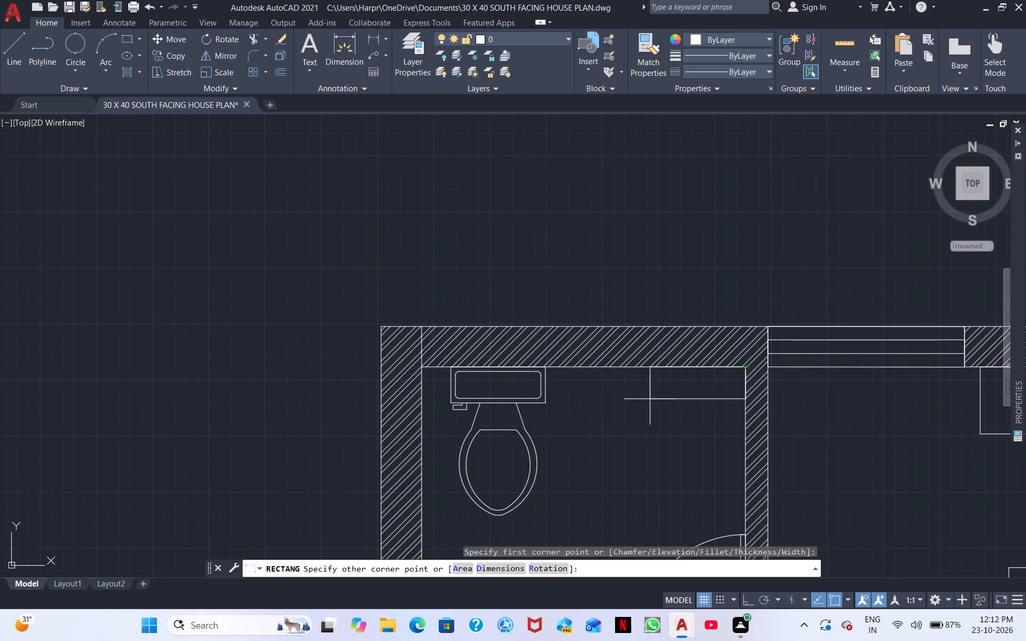
{"action": "left_click", "coordinate": [598, 455]}
{"action": "key", "text": "Escape"}
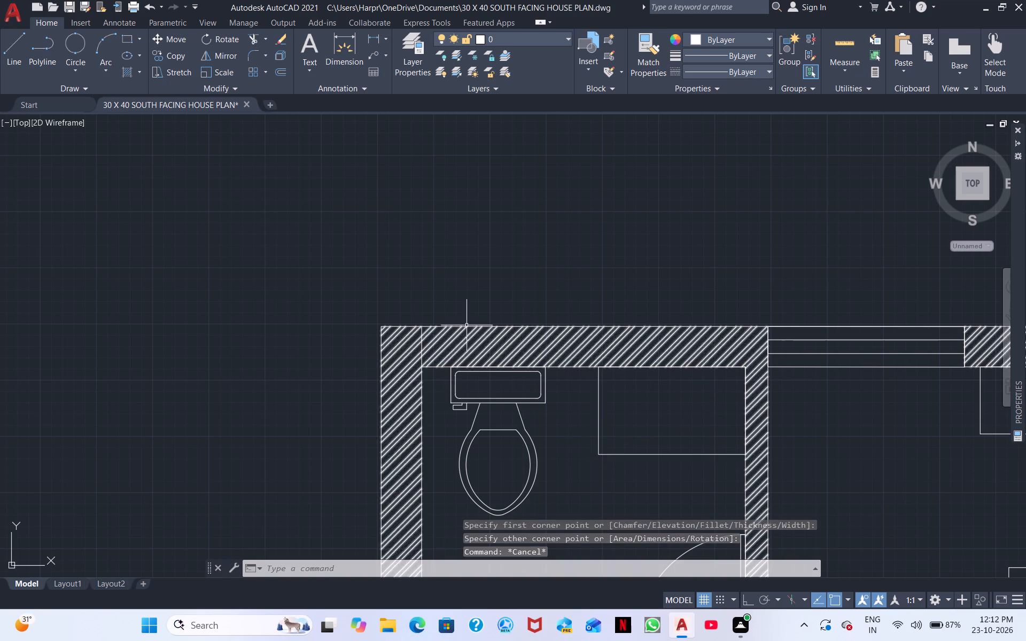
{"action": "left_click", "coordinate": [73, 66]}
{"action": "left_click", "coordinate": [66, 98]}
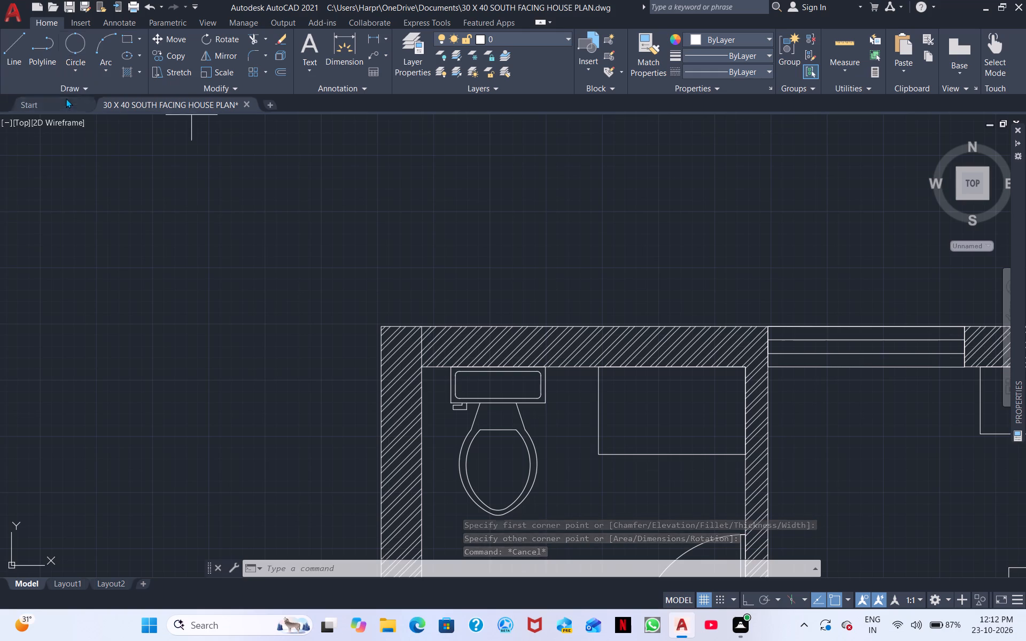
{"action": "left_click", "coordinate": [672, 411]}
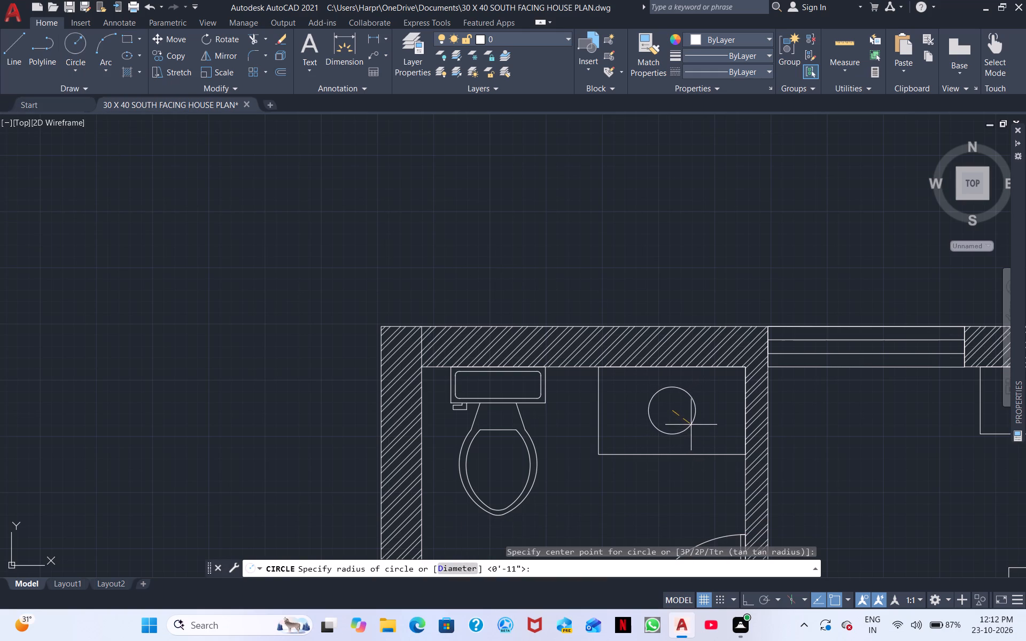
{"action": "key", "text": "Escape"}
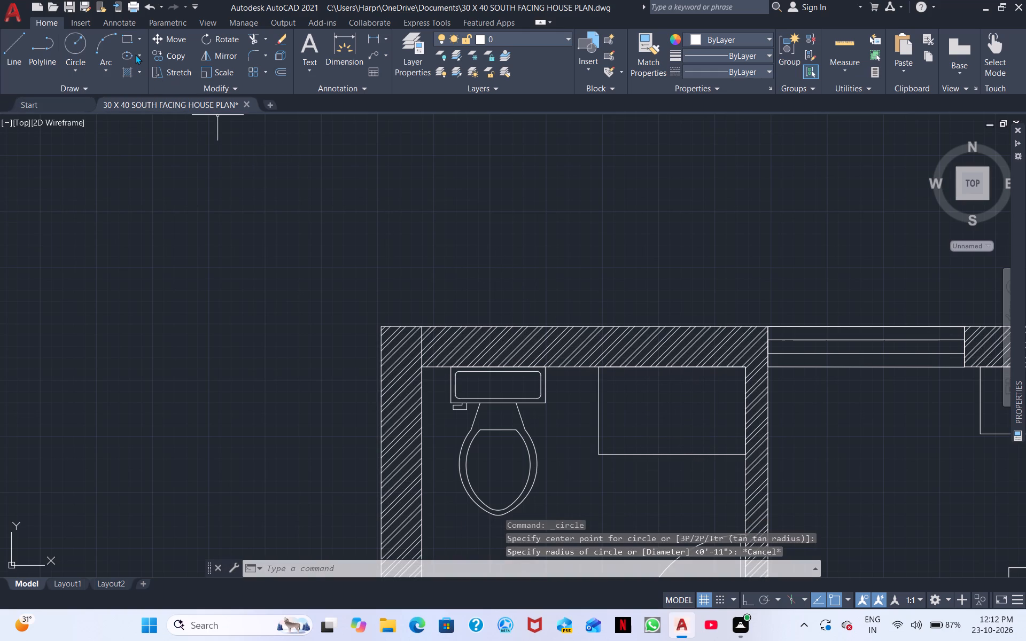
Draw a horizontal ellipse as the washbasin bowl, centred on the counter in the northwest bathroom.
{"action": "left_click", "coordinate": [128, 53]}
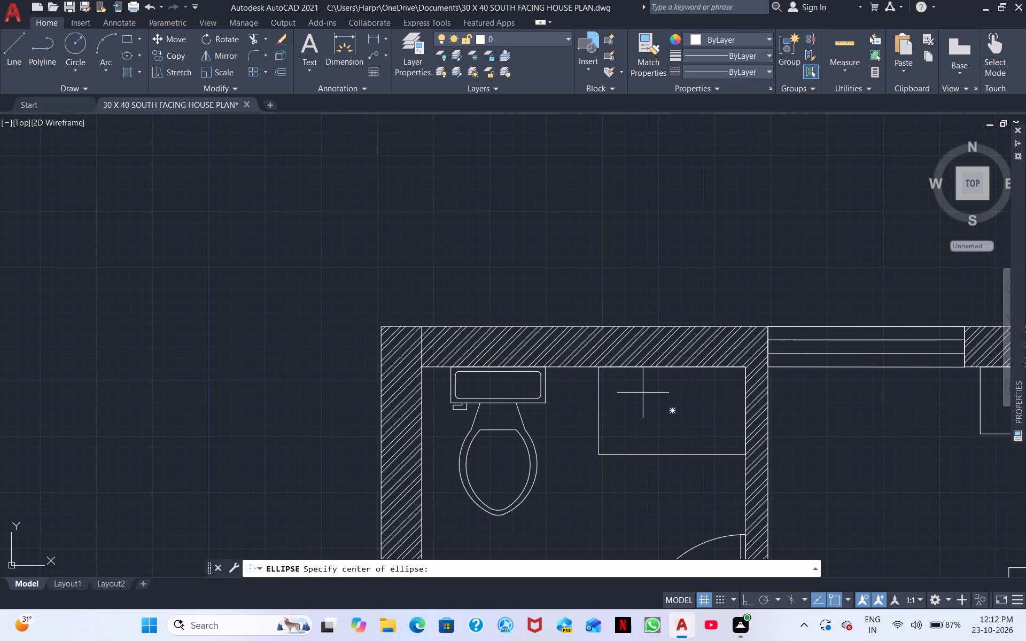
{"action": "left_click", "coordinate": [674, 410]}
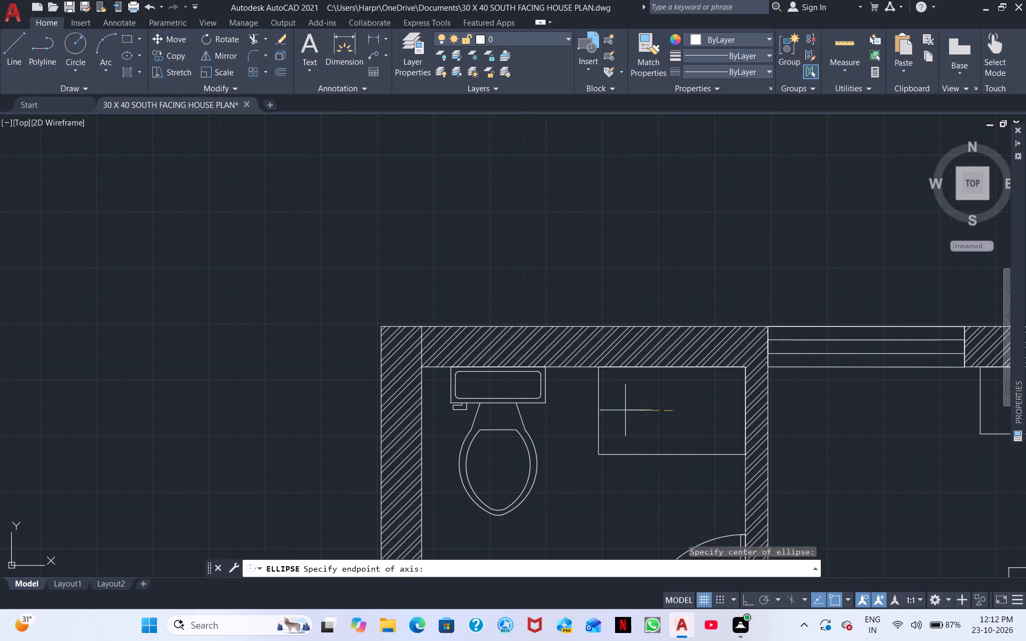
{"action": "left_click", "coordinate": [625, 410]}
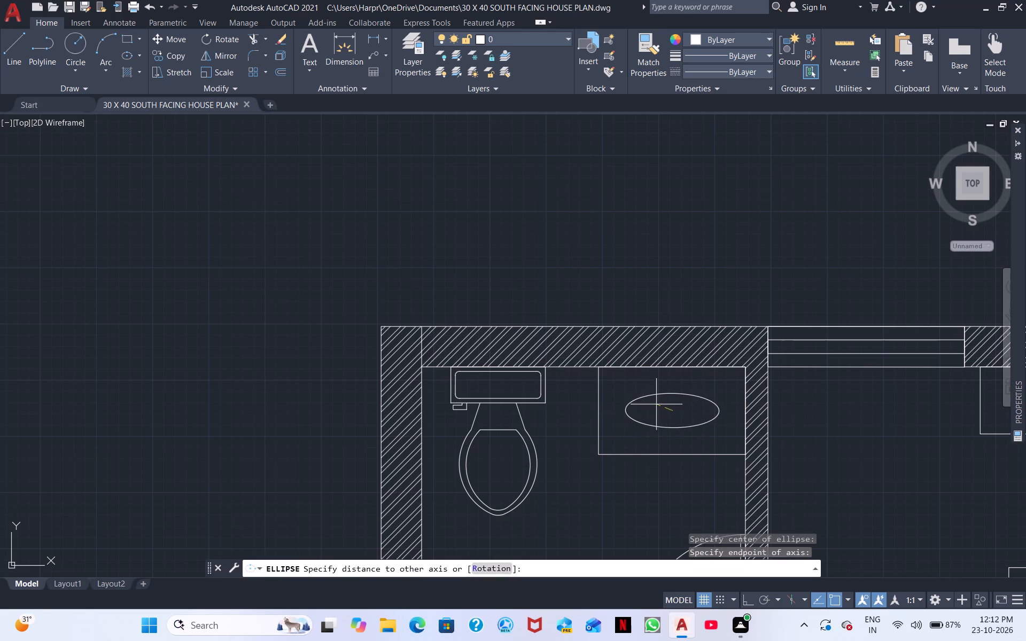
{"action": "left_click", "coordinate": [682, 431]}
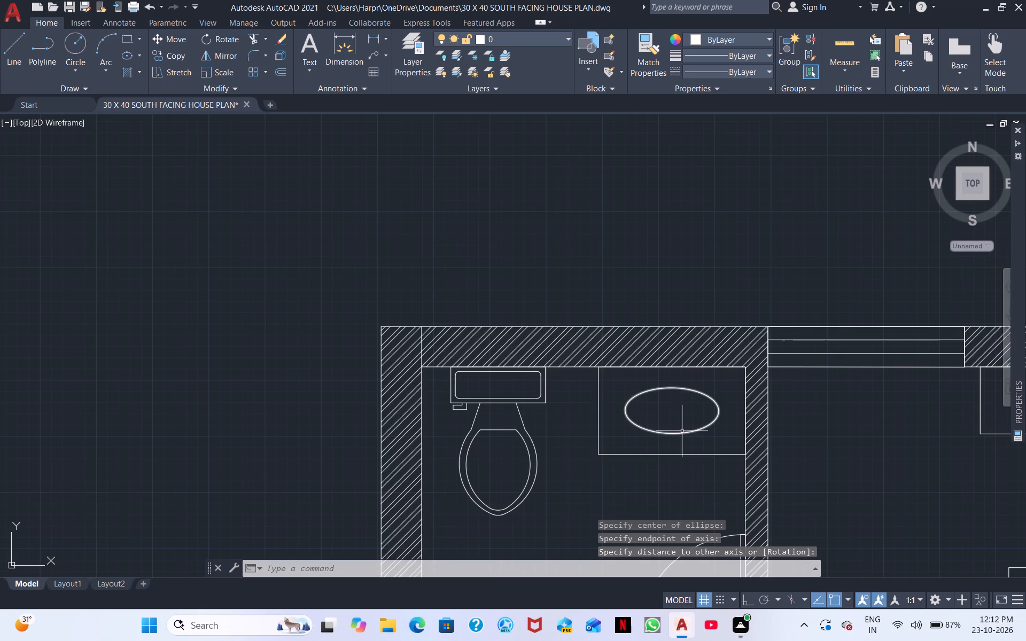
{"action": "scroll", "coordinate": [682, 431], "scroll_direction": "down", "scroll_amount": 1}
{"action": "scroll", "coordinate": [688, 433], "scroll_direction": "up", "scroll_amount": 4}
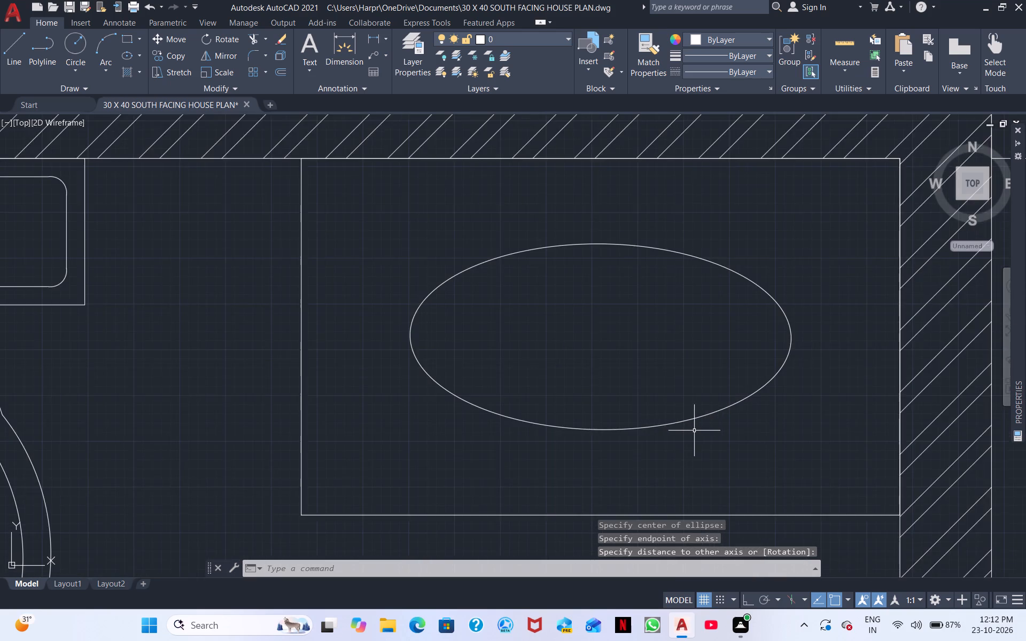
{"action": "scroll", "coordinate": [694, 431], "scroll_direction": "down", "scroll_amount": 2}
{"action": "scroll", "coordinate": [738, 433], "scroll_direction": "down", "scroll_amount": 1}
Copy the counter and elliptical basin from their northeast corner into the northeast corner of the second plan's southeast bathroom.
{"action": "left_click", "coordinate": [735, 480]}
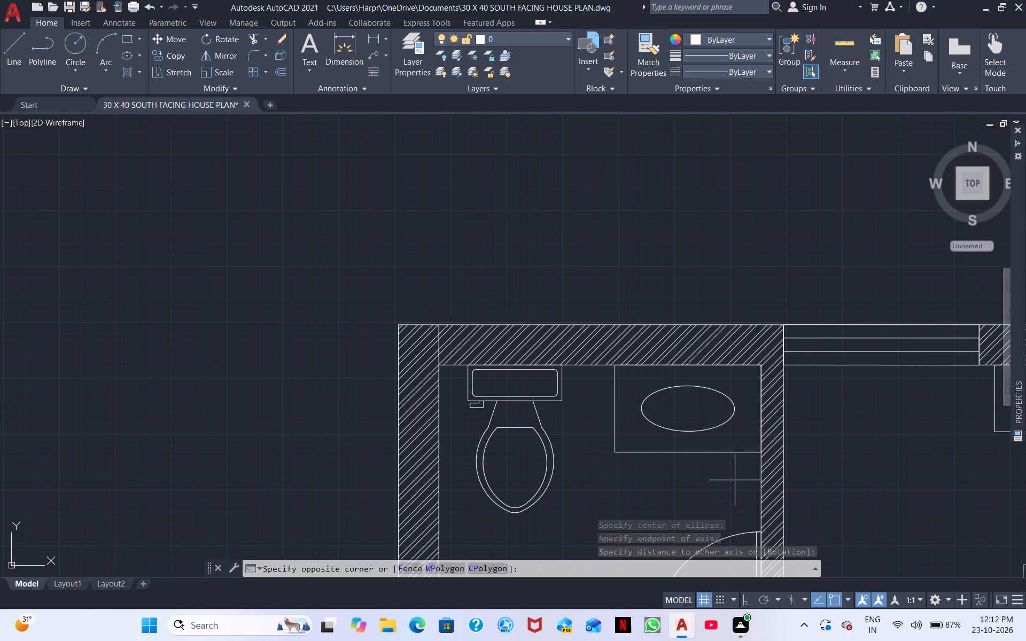
{"action": "left_click", "coordinate": [630, 395]}
{"action": "right_click", "coordinate": [627, 404]}
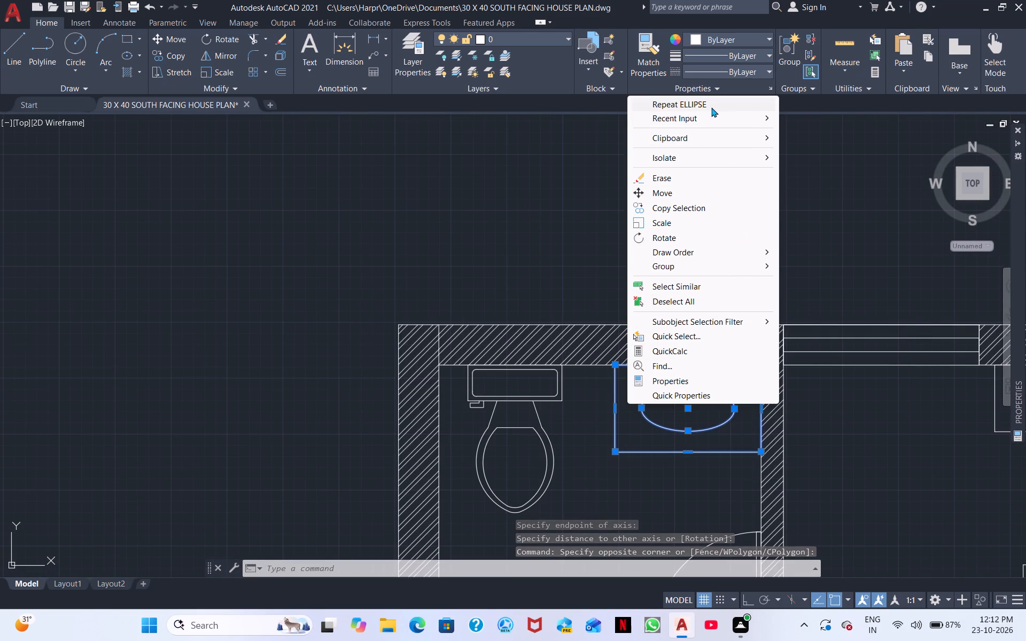
{"action": "left_click", "coordinate": [686, 202]}
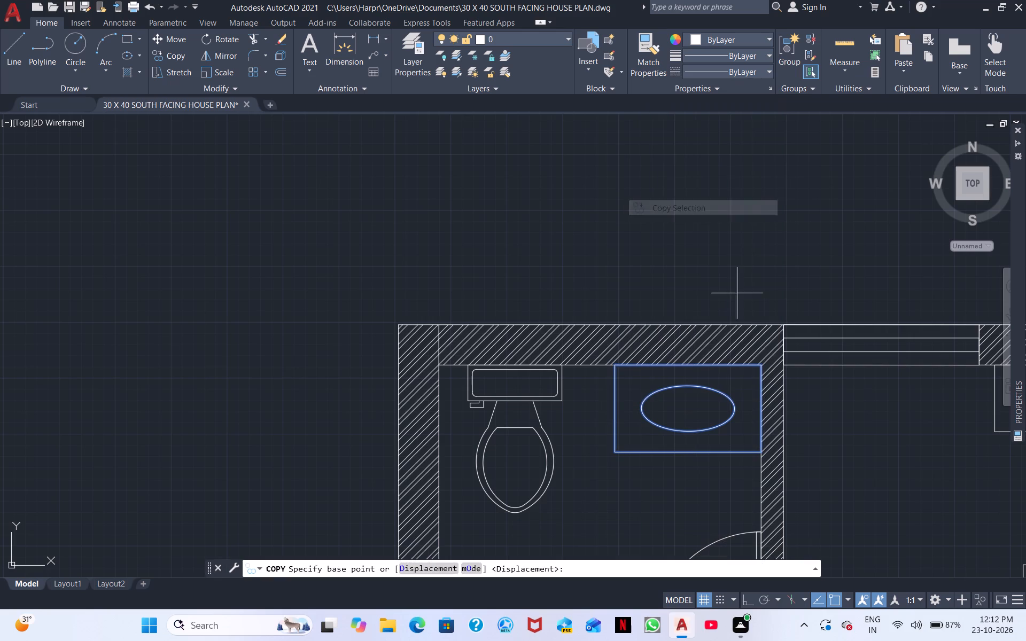
{"action": "left_click", "coordinate": [760, 362]}
{"action": "scroll", "coordinate": [800, 419], "scroll_direction": "down", "scroll_amount": 2}
{"action": "middle_click_drag", "start_coordinate": [863, 413], "coordinate": [848, 404]}
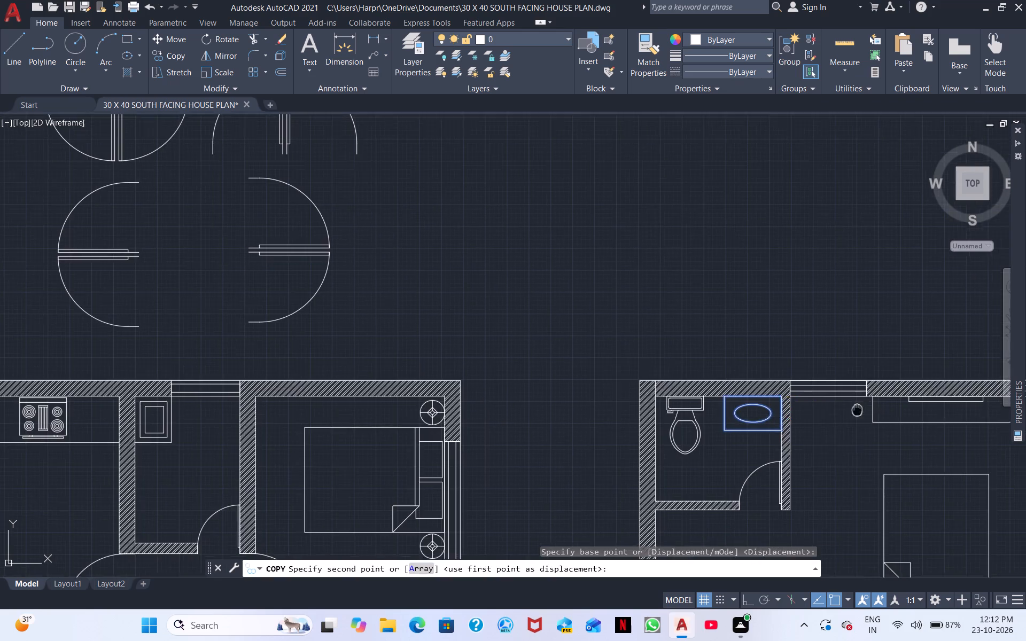
{"action": "middle_click_drag", "start_coordinate": [848, 404], "coordinate": [334, 228]}
{"action": "scroll", "coordinate": [338, 236], "scroll_direction": "down", "scroll_amount": 1}
{"action": "middle_click_drag", "start_coordinate": [493, 357], "coordinate": [447, 189]}
{"action": "scroll", "coordinate": [493, 372], "scroll_direction": "up", "scroll_amount": 2}
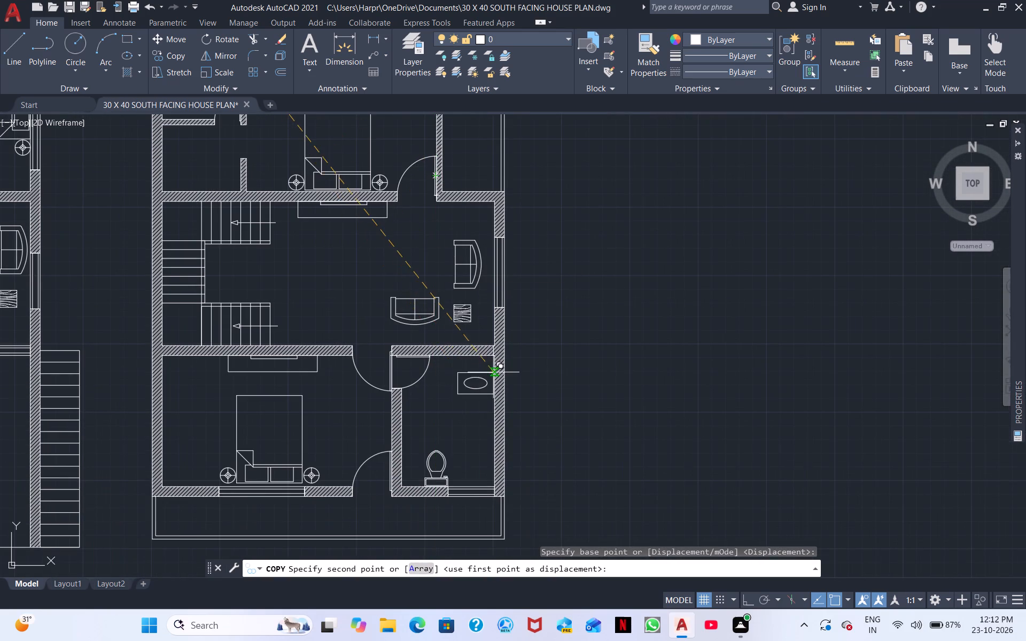
{"action": "scroll", "coordinate": [493, 372], "scroll_direction": "up", "scroll_amount": 2}
{"action": "left_click", "coordinate": [488, 268]}
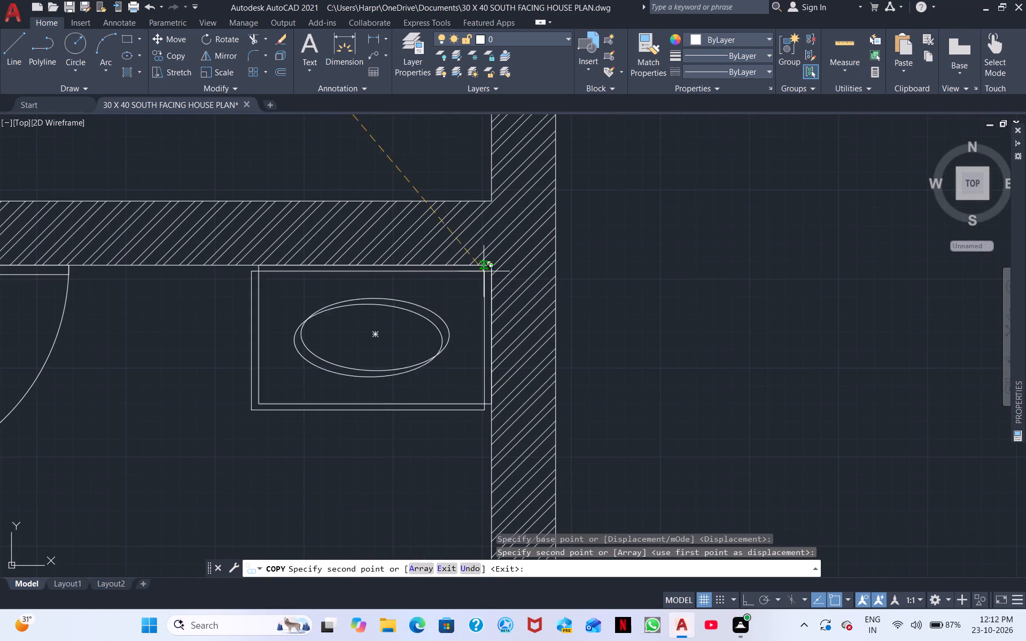
{"action": "key", "text": "Escape"}
Offset the basin ellipse in the second plan's southeast bathroom outward by 1" to form the rim.
{"action": "scroll", "coordinate": [403, 318], "scroll_direction": "up", "scroll_amount": 1}
{"action": "scroll", "coordinate": [430, 345], "scroll_direction": "down", "scroll_amount": 2}
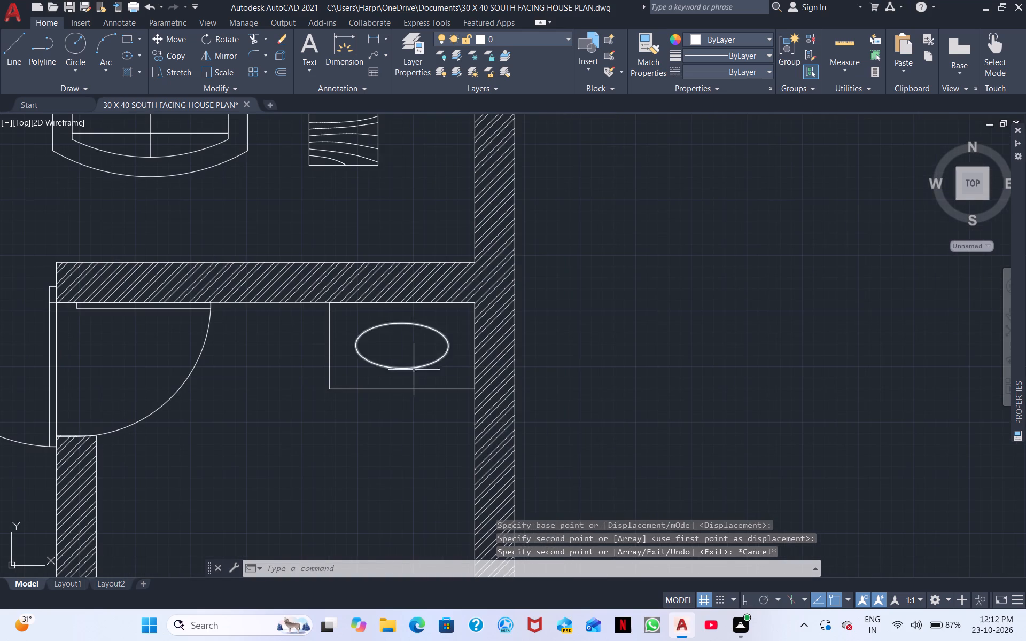
{"action": "type", "text": "O"}
{"action": "key", "text": "space"}
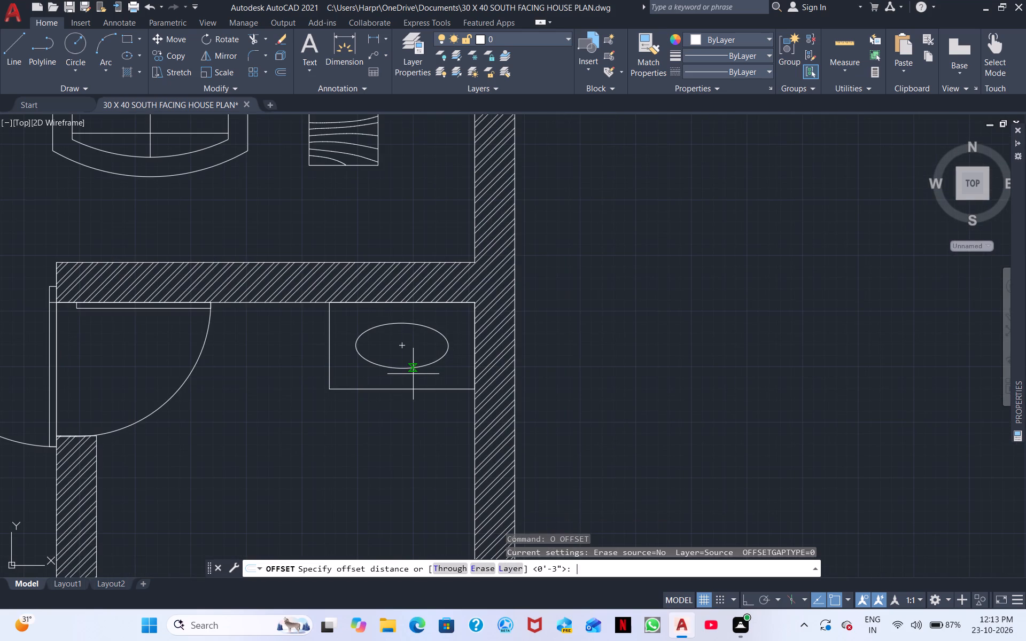
{"action": "type", "text": "1\""}
{"action": "key", "text": "Return"}
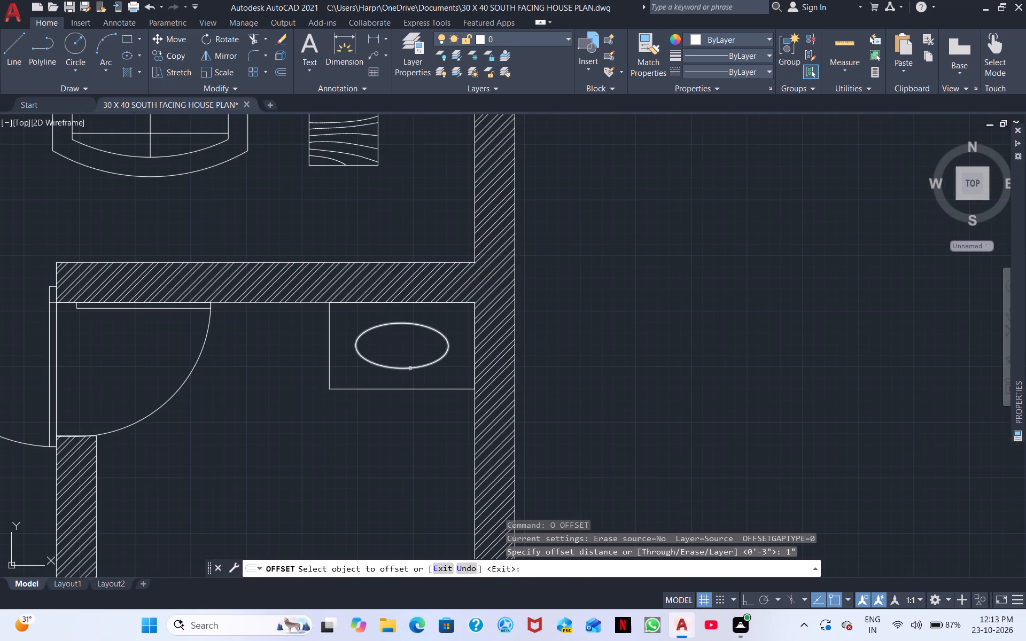
{"action": "left_click", "coordinate": [410, 369]}
{"action": "left_click", "coordinate": [410, 376]}
Offset the basin ellipse in the second plan's northwest bathroom outward by 1" to form the rim.
{"action": "middle_click_drag", "start_coordinate": [379, 340], "coordinate": [504, 402]}
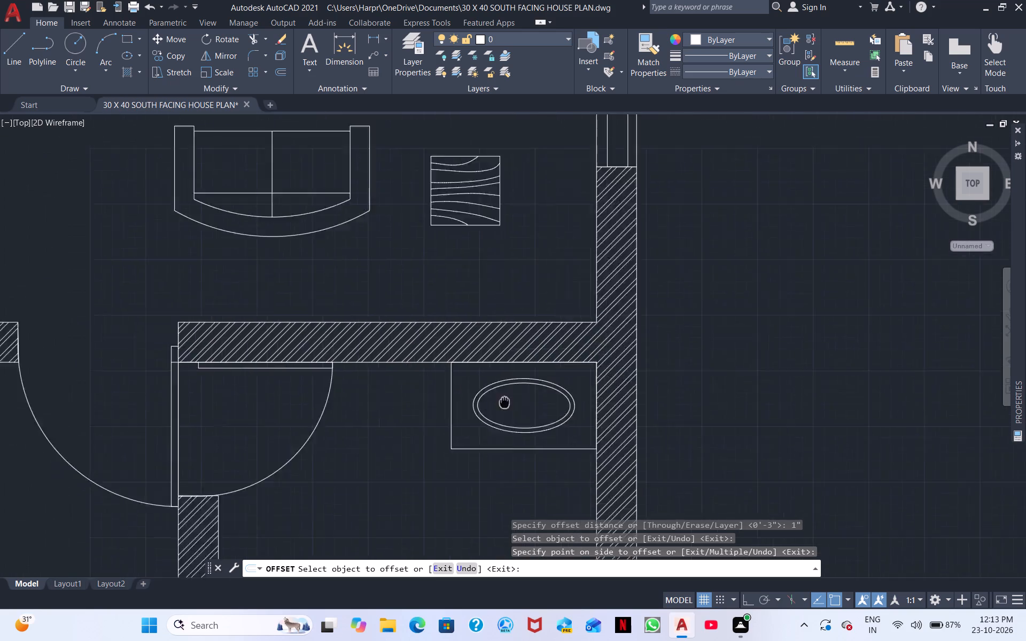
{"action": "middle_click_drag", "start_coordinate": [504, 402], "coordinate": [690, 525]}
{"action": "middle_click_drag", "start_coordinate": [605, 374], "coordinate": [860, 640]}
{"action": "middle_click_drag", "start_coordinate": [518, 255], "coordinate": [639, 577]}
{"action": "scroll", "coordinate": [581, 349], "scroll_direction": "down", "scroll_amount": 1}
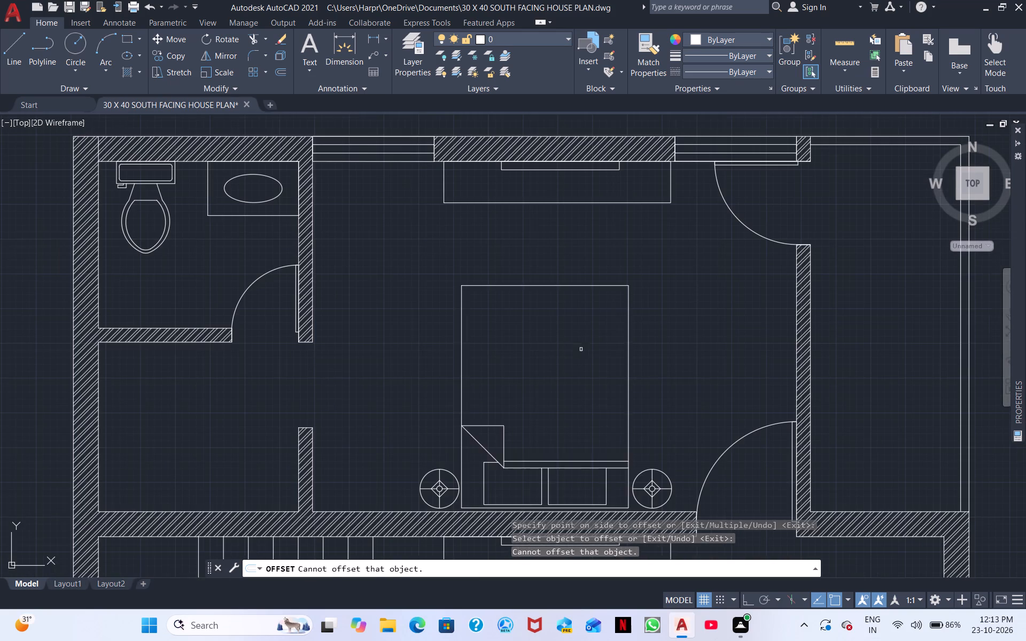
{"action": "left_click", "coordinate": [237, 175]}
{"action": "left_click", "coordinate": [232, 168]}
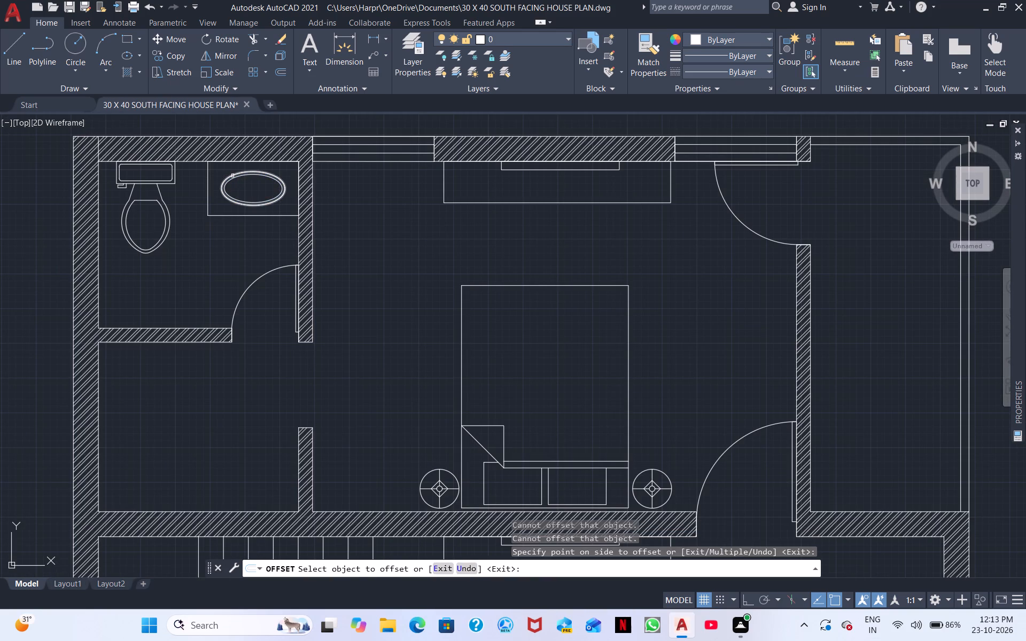
{"action": "key", "text": "Escape"}
Move the sofa near the south wall of the second plan's central hall about 7'-3" west.
{"action": "scroll", "coordinate": [276, 218], "scroll_direction": "down", "scroll_amount": 2}
{"action": "middle_click_drag", "start_coordinate": [344, 269], "coordinate": [398, 207]}
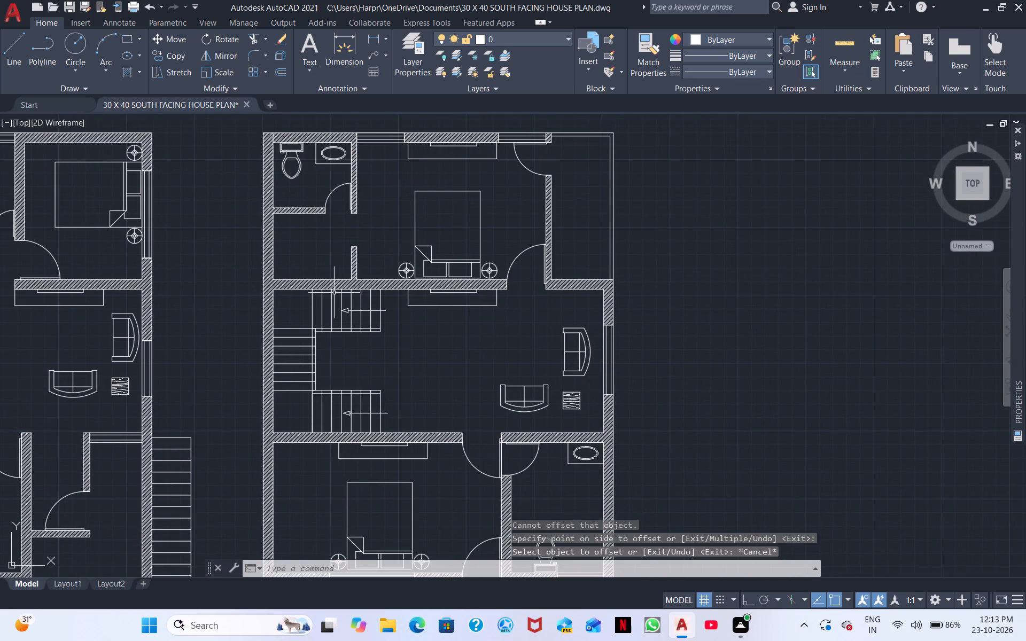
{"action": "scroll", "coordinate": [353, 311], "scroll_direction": "down", "scroll_amount": 1}
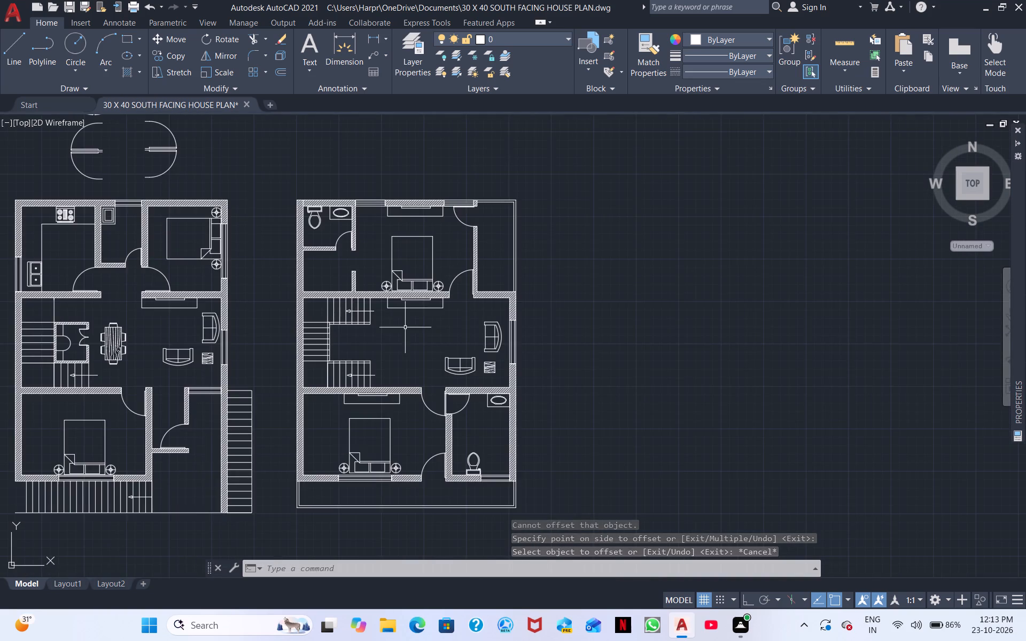
{"action": "scroll", "coordinate": [405, 327], "scroll_direction": "up", "scroll_amount": 2}
{"action": "scroll", "coordinate": [436, 332], "scroll_direction": "down", "scroll_amount": 2}
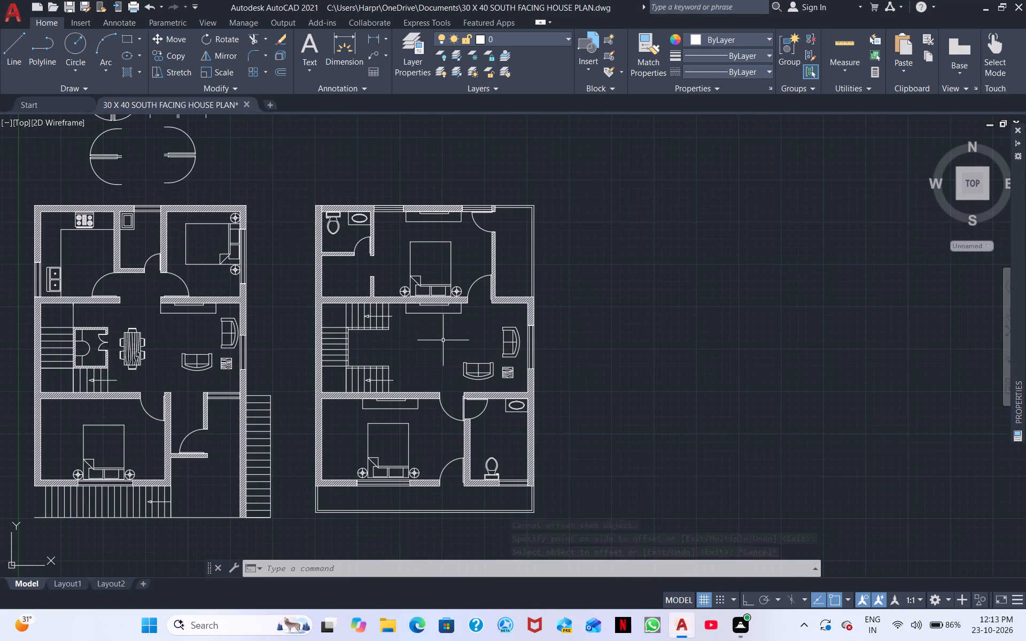
{"action": "left_click", "coordinate": [483, 377]}
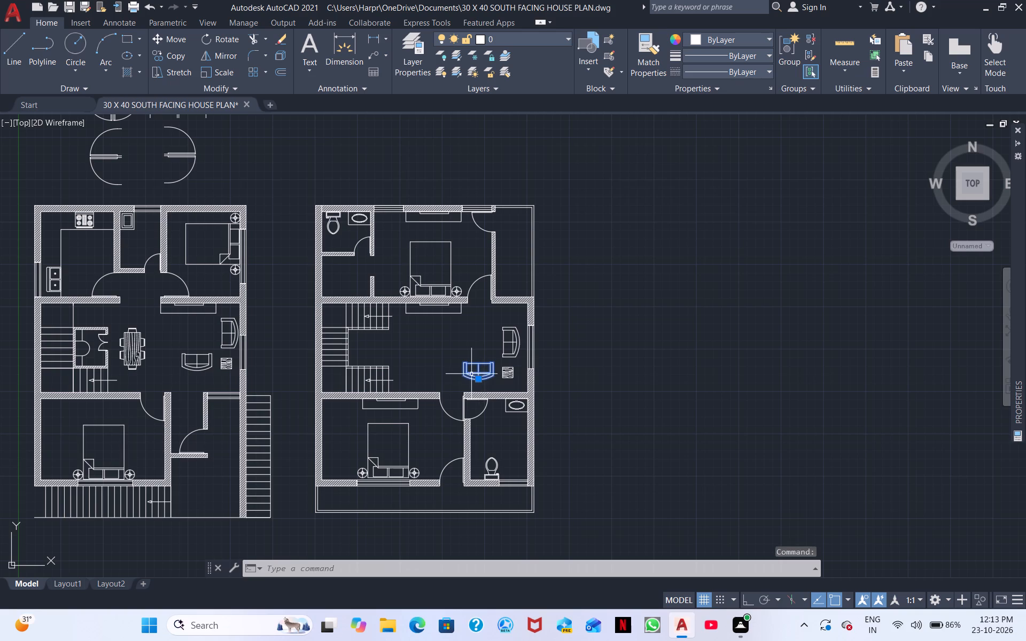
{"action": "right_click", "coordinate": [469, 372]}
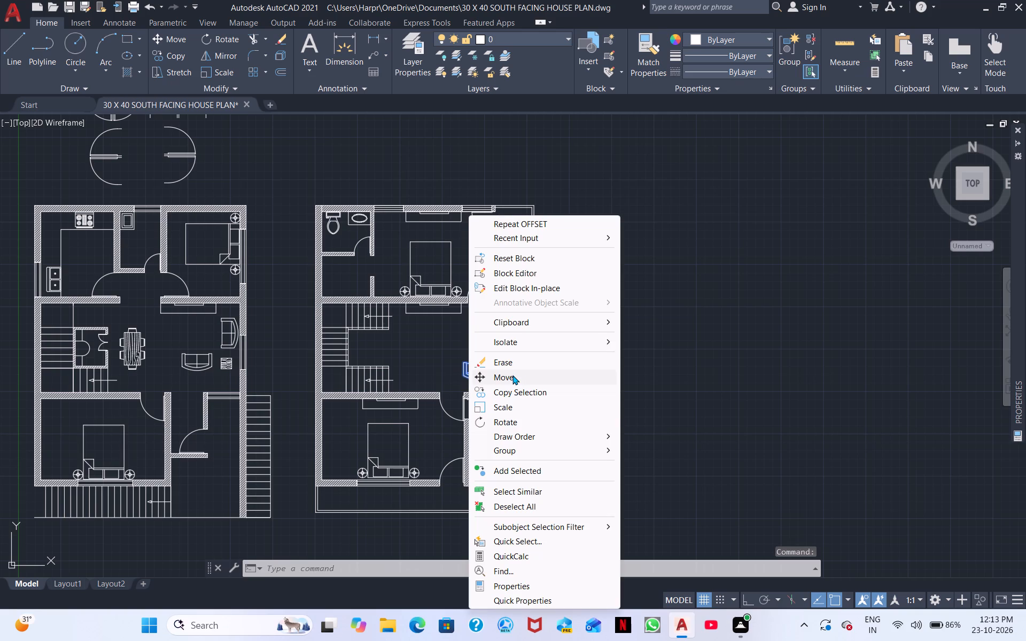
{"action": "left_click", "coordinate": [512, 375]}
{"action": "left_click", "coordinate": [480, 376]}
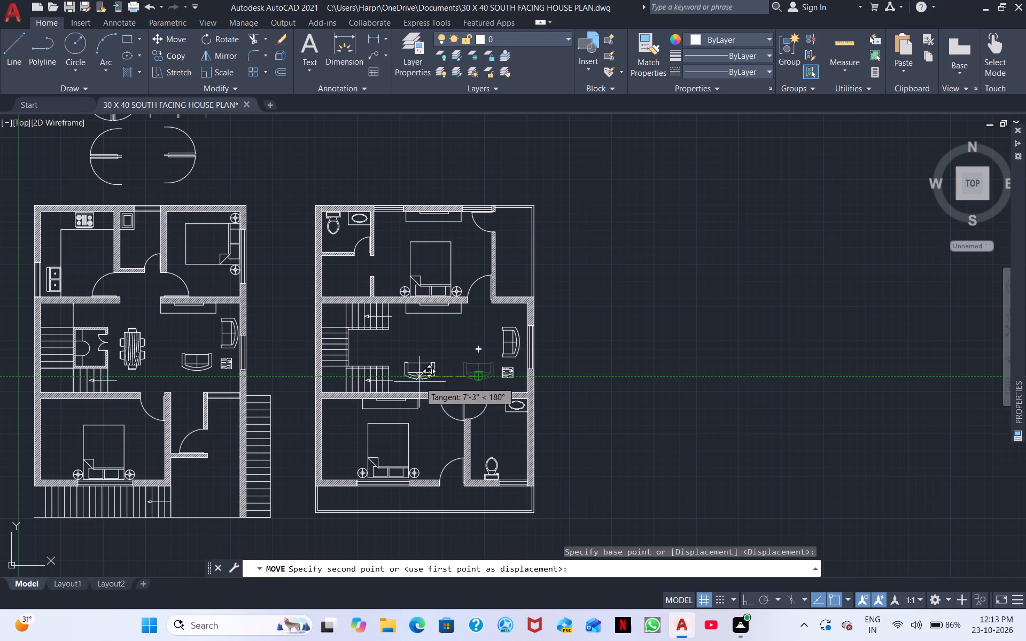
{"action": "left_click", "coordinate": [419, 382]}
Move the same sofa about 1'-2" south, closer to the hall's south wall.
{"action": "scroll", "coordinate": [434, 380], "scroll_direction": "up", "scroll_amount": 3}
{"action": "left_click", "coordinate": [407, 392]}
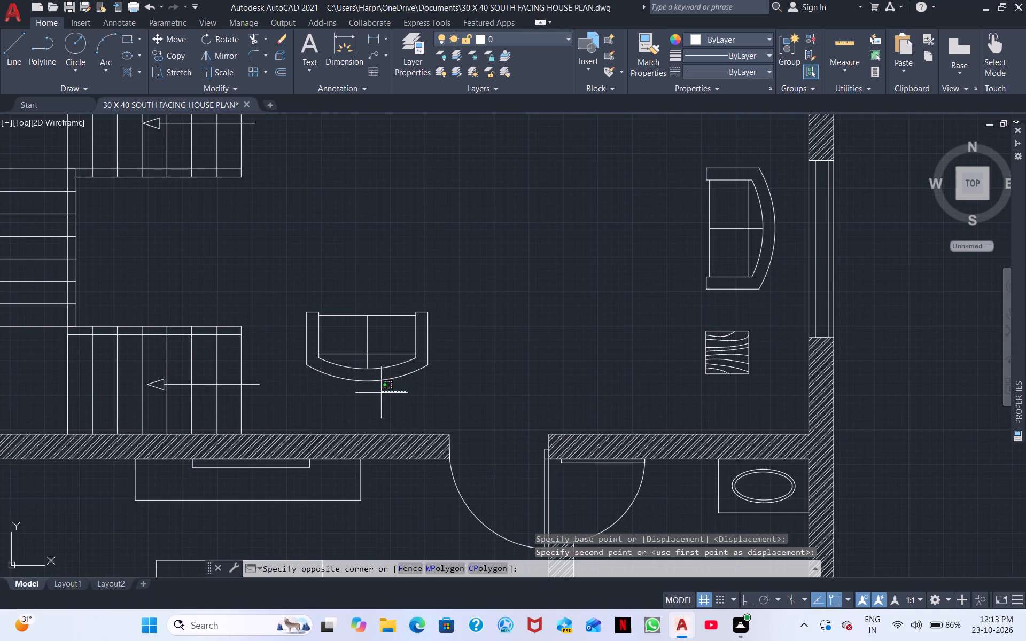
{"action": "left_click", "coordinate": [356, 370]}
{"action": "right_click", "coordinate": [356, 370]}
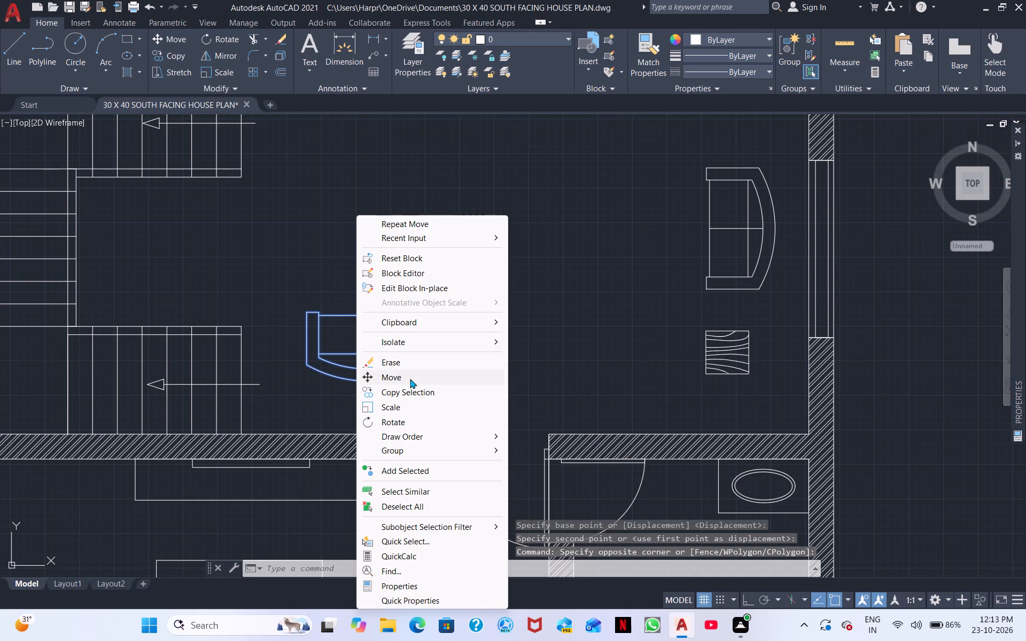
{"action": "left_click", "coordinate": [410, 379]}
{"action": "left_click", "coordinate": [366, 366]}
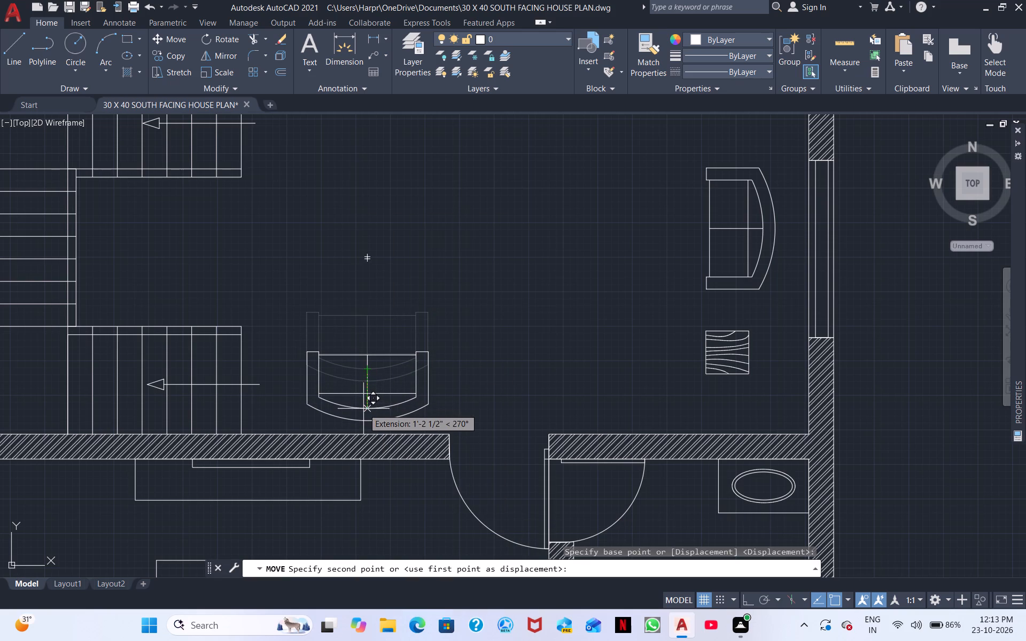
{"action": "left_click", "coordinate": [363, 409]}
Copy the adjoining wardrobe units beside the first plan from their southeast corner to the east end of the second plan's northwest bathroom south wall.
{"action": "scroll", "coordinate": [366, 403], "scroll_direction": "down", "scroll_amount": 1}
{"action": "middle_click_drag", "start_coordinate": [445, 411], "coordinate": [491, 343]}
{"action": "scroll", "coordinate": [495, 341], "scroll_direction": "down", "scroll_amount": 1}
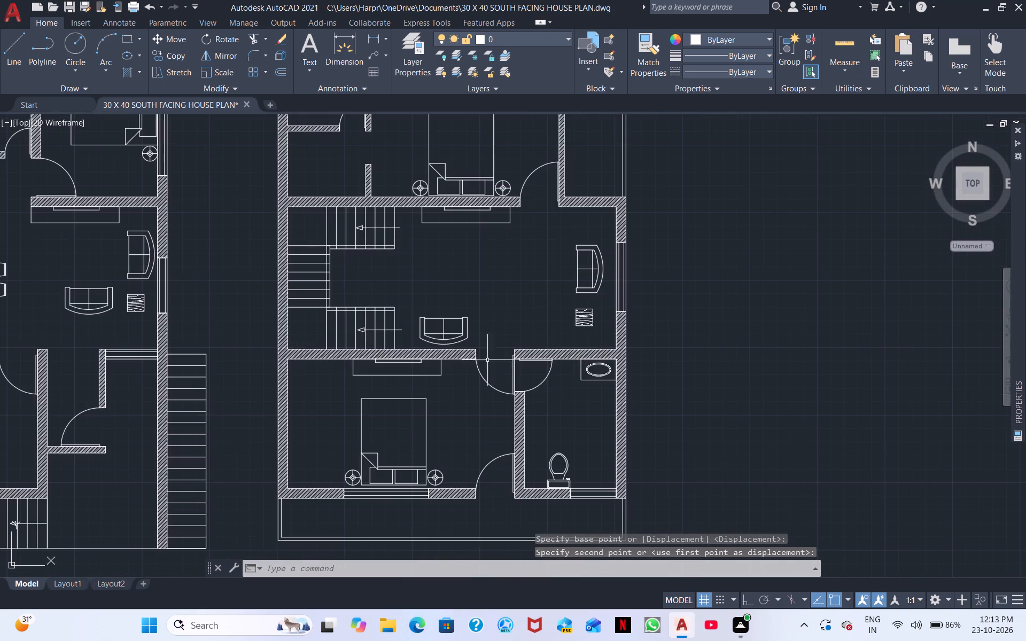
{"action": "scroll", "coordinate": [371, 405], "scroll_direction": "down", "scroll_amount": 1}
{"action": "scroll", "coordinate": [431, 379], "scroll_direction": "up", "scroll_amount": 1}
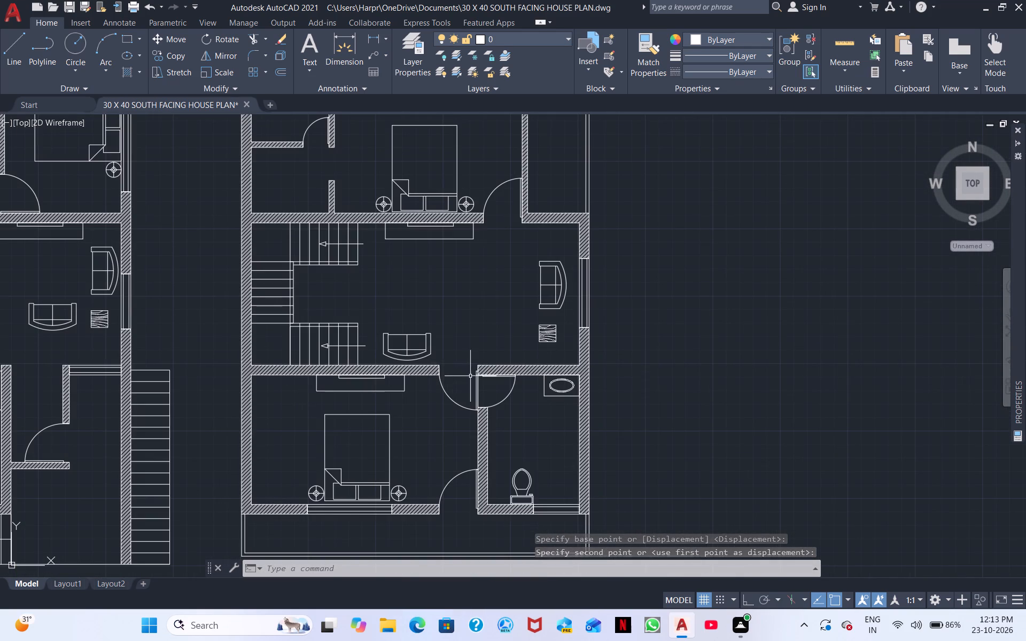
{"action": "scroll", "coordinate": [505, 357], "scroll_direction": "down", "scroll_amount": 1}
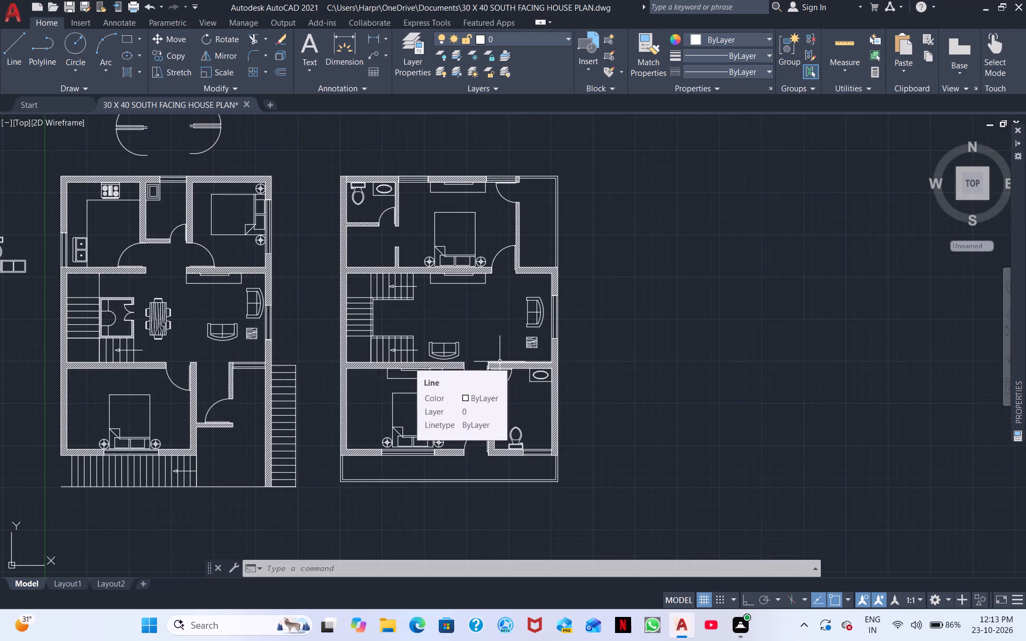
{"action": "middle_click_drag", "start_coordinate": [171, 212], "coordinate": [589, 296]}
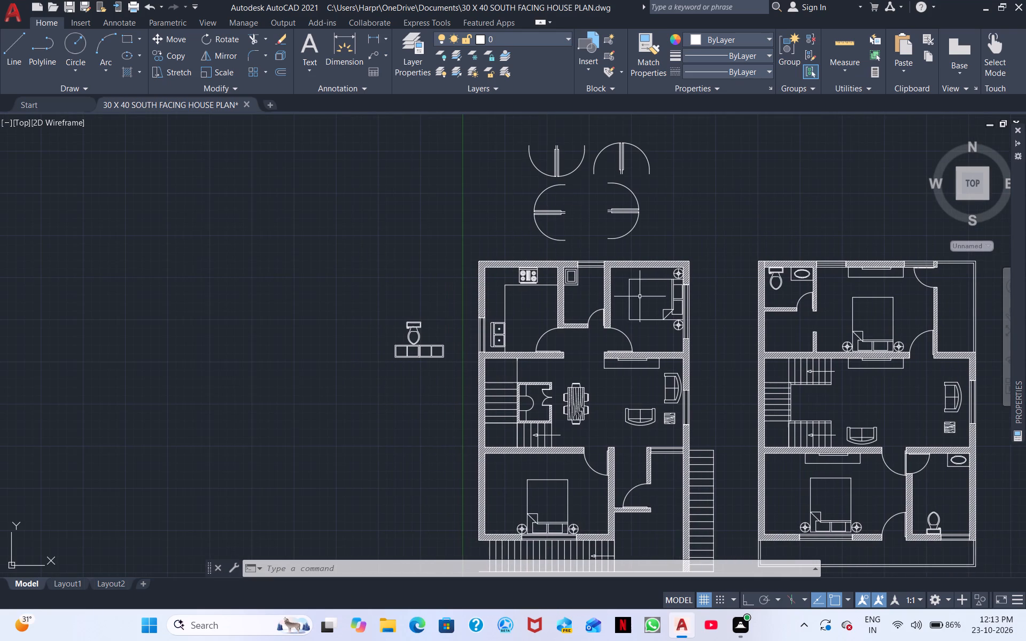
{"action": "scroll", "coordinate": [433, 353], "scroll_direction": "up", "scroll_amount": 3}
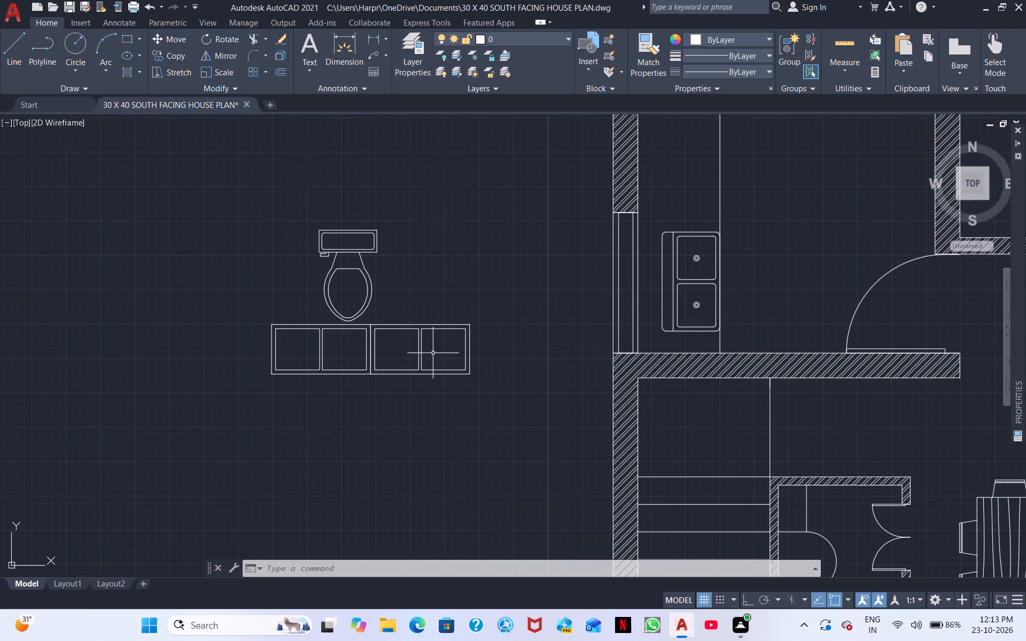
{"action": "left_click_drag", "start_coordinate": [454, 387], "coordinate": [447, 387]}
{"action": "left_click", "coordinate": [279, 342]}
{"action": "right_click_drag", "start_coordinate": [331, 428], "coordinate": [327, 435]}
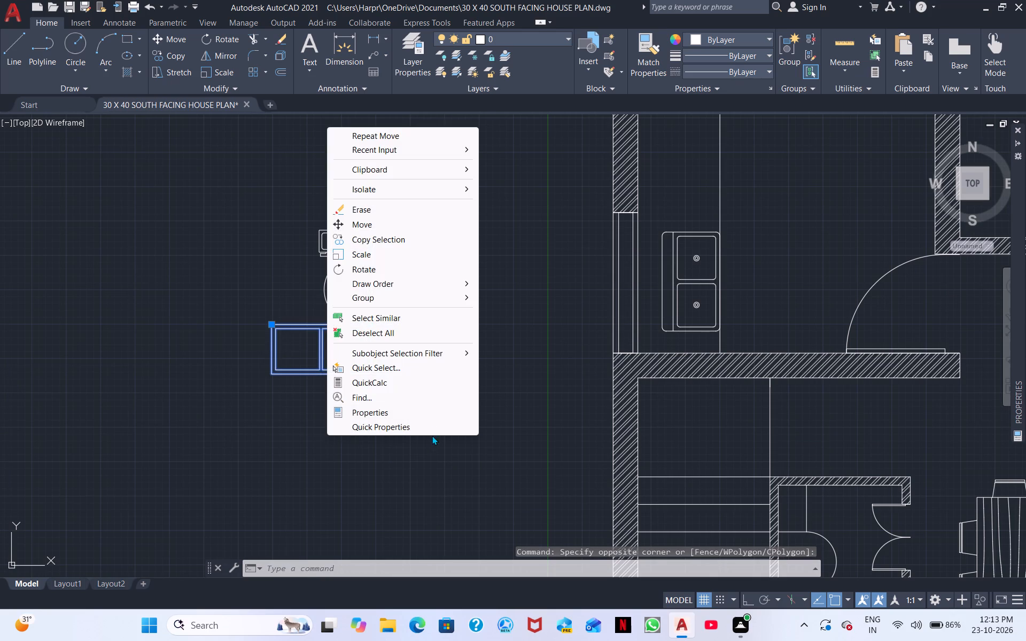
{"action": "left_click", "coordinate": [368, 241]}
{"action": "left_click", "coordinate": [470, 376]}
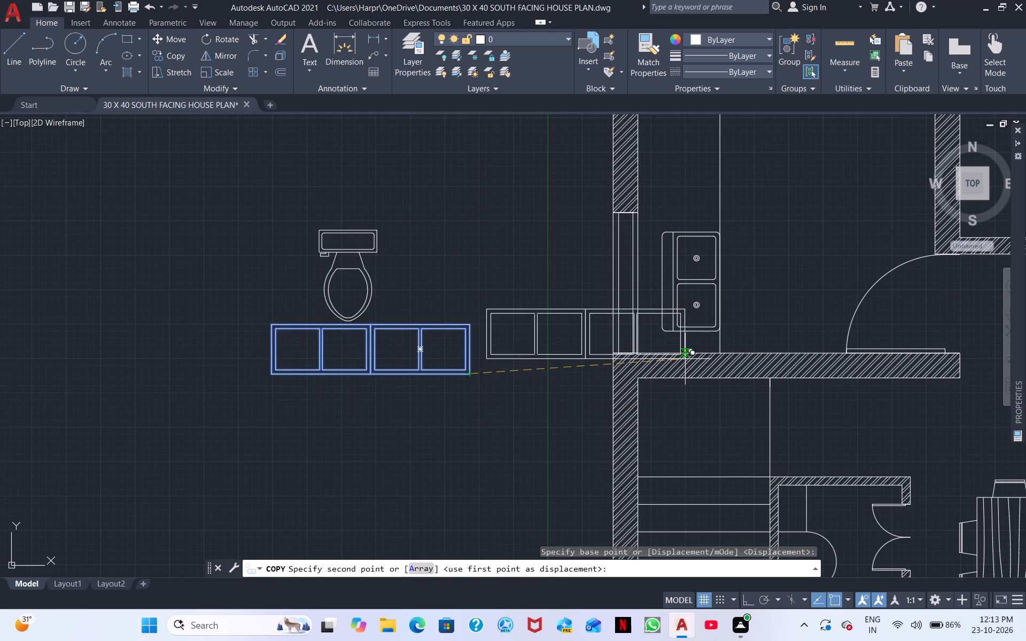
{"action": "middle_click_drag", "start_coordinate": [685, 359], "coordinate": [246, 334]}
{"action": "scroll", "coordinate": [245, 334], "scroll_direction": "down", "scroll_amount": 1}
{"action": "middle_click_drag", "start_coordinate": [597, 294], "coordinate": [256, 385]}
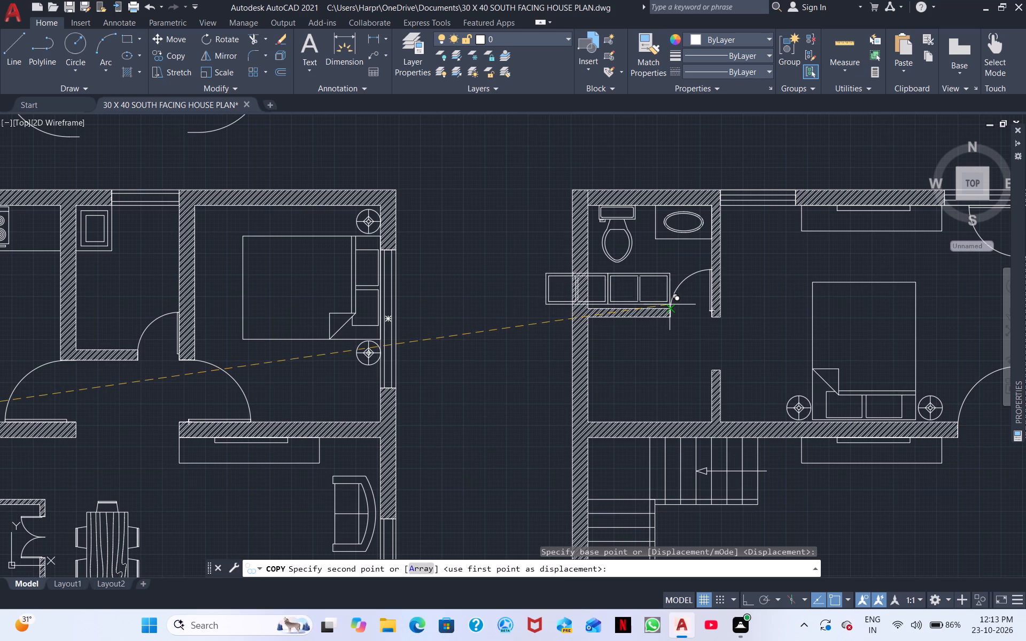
{"action": "left_click", "coordinate": [670, 307]}
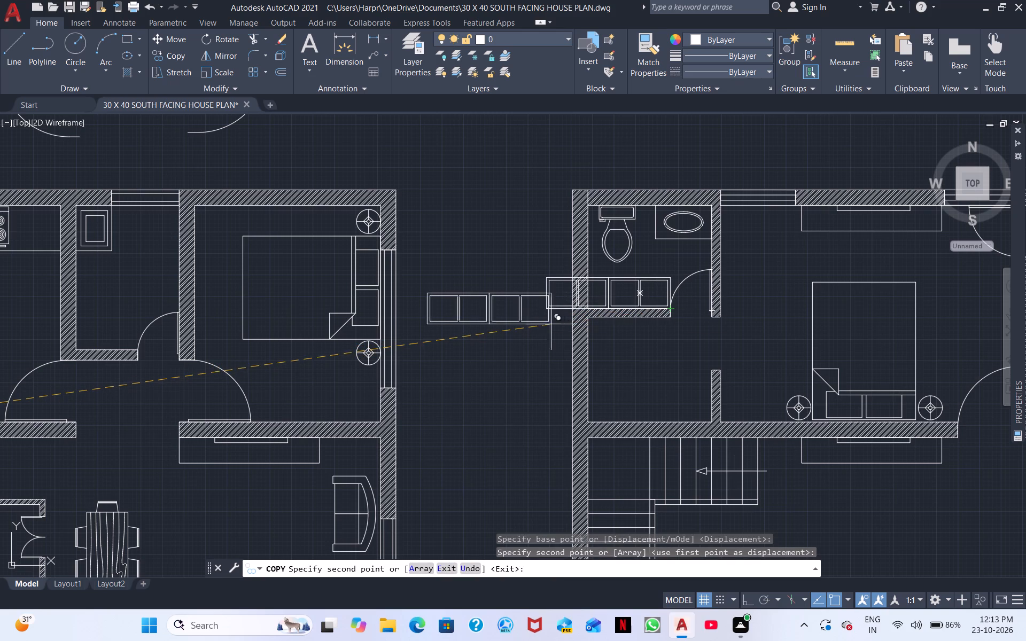
Place another copy of the adjoining wardrobe units in the empty space south of the second plan.
{"action": "scroll", "coordinate": [544, 327], "scroll_direction": "down", "scroll_amount": 2}
{"action": "middle_click_drag", "start_coordinate": [583, 403], "coordinate": [499, 252]}
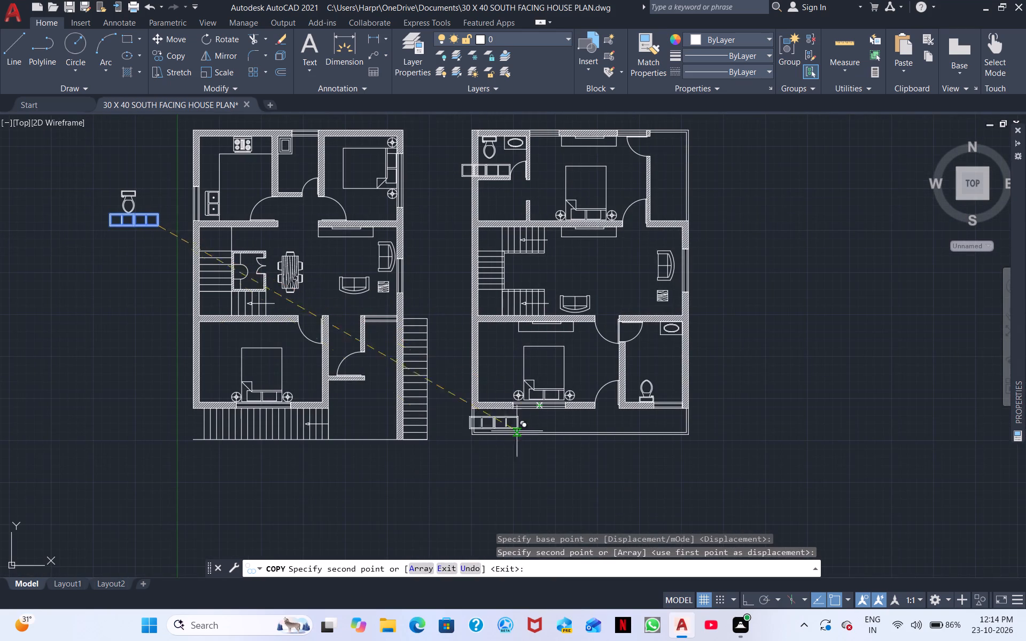
{"action": "left_click", "coordinate": [515, 488]}
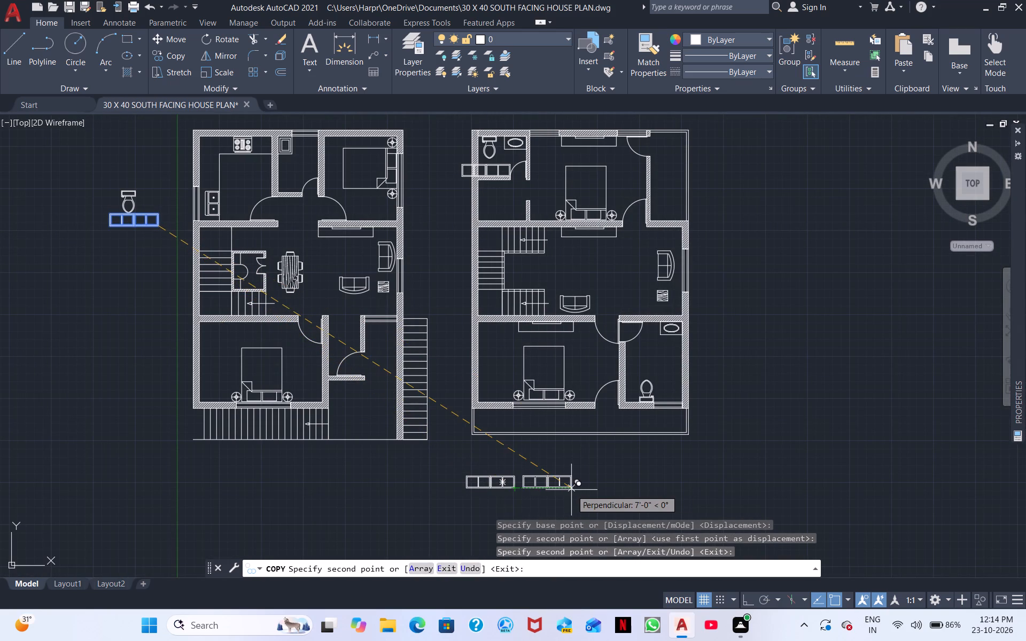
{"action": "key", "text": "Escape"}
Rotate the wardrobe copy south of the second plan 90° clockwise about its northeast corner, with Ortho on.
{"action": "left_click_drag", "start_coordinate": [531, 496], "coordinate": [508, 497]}
{"action": "left_click", "coordinate": [433, 466]}
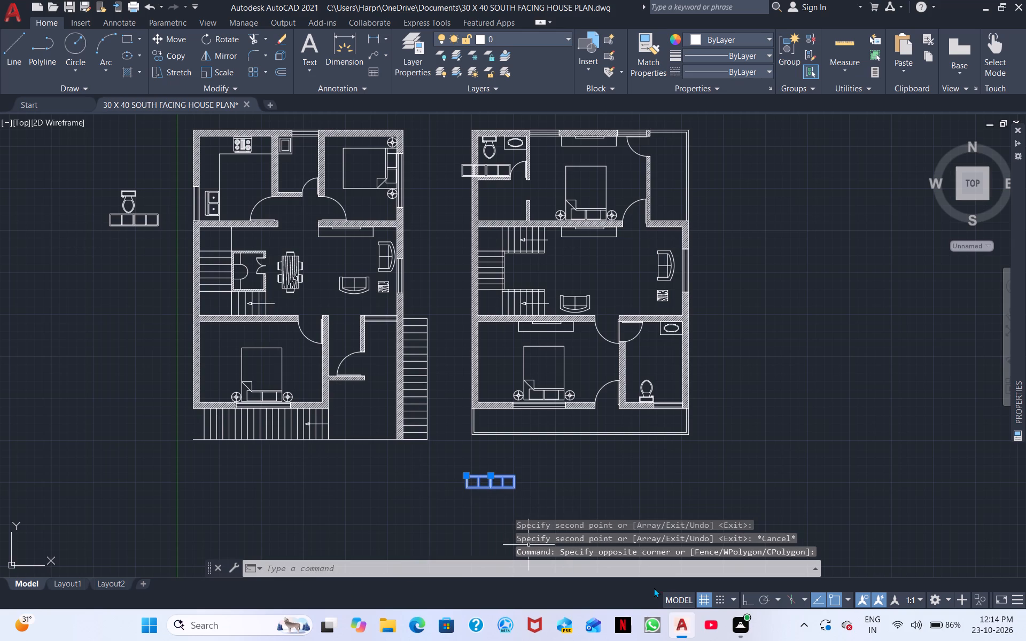
{"action": "left_click", "coordinate": [744, 597]}
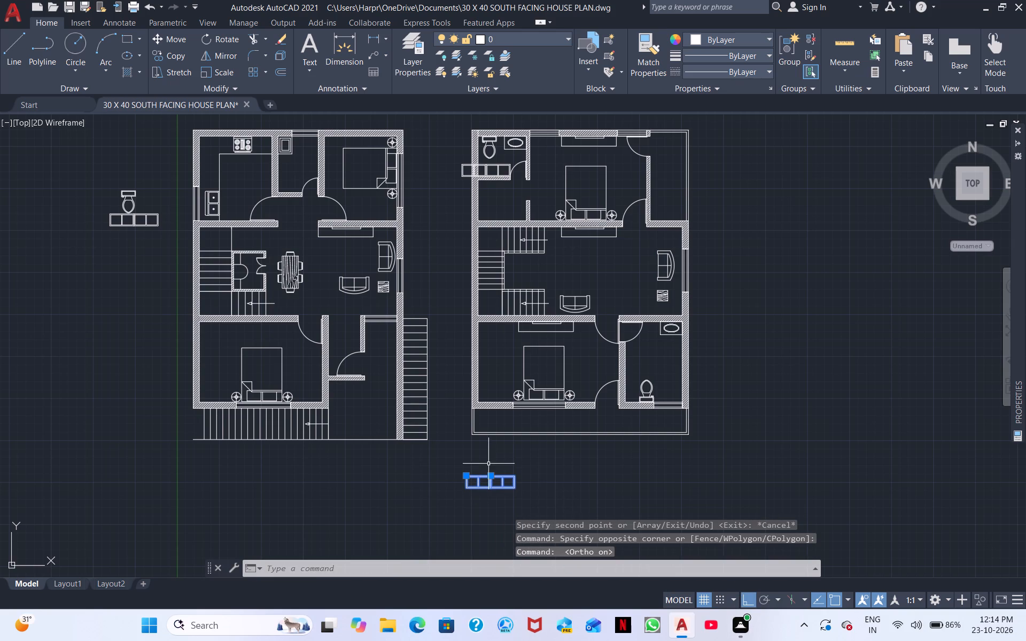
{"action": "scroll", "coordinate": [483, 454], "scroll_direction": "up", "scroll_amount": 2}
{"action": "middle_click_drag", "start_coordinate": [519, 496], "coordinate": [522, 382]}
{"action": "right_click", "coordinate": [572, 461]}
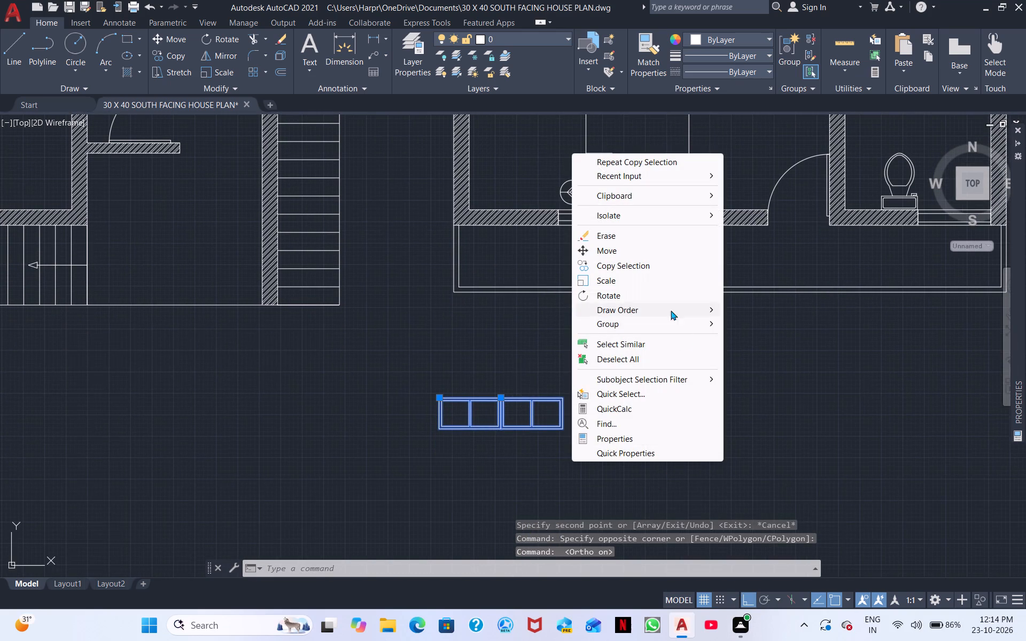
{"action": "left_click", "coordinate": [655, 302]}
{"action": "left_click", "coordinate": [561, 394]}
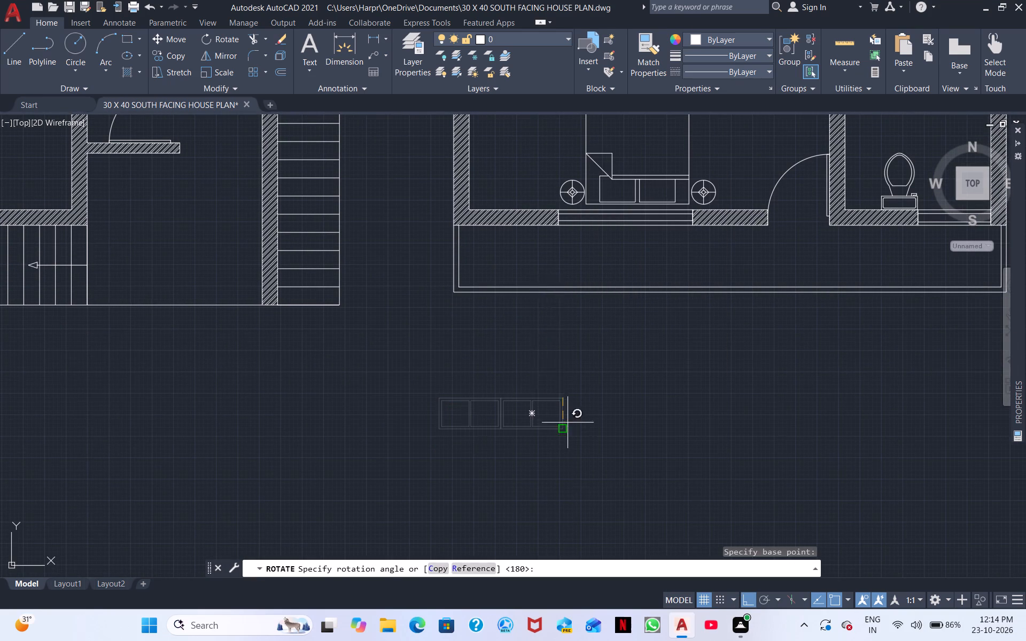
{"action": "left_click", "coordinate": [576, 476]}
Move the rotated wardrobe units by their southwest corner into the southwest corner of the second plan's south bedroom, with Ortho off.
{"action": "left_click", "coordinate": [566, 423]}
{"action": "left_click", "coordinate": [507, 308]}
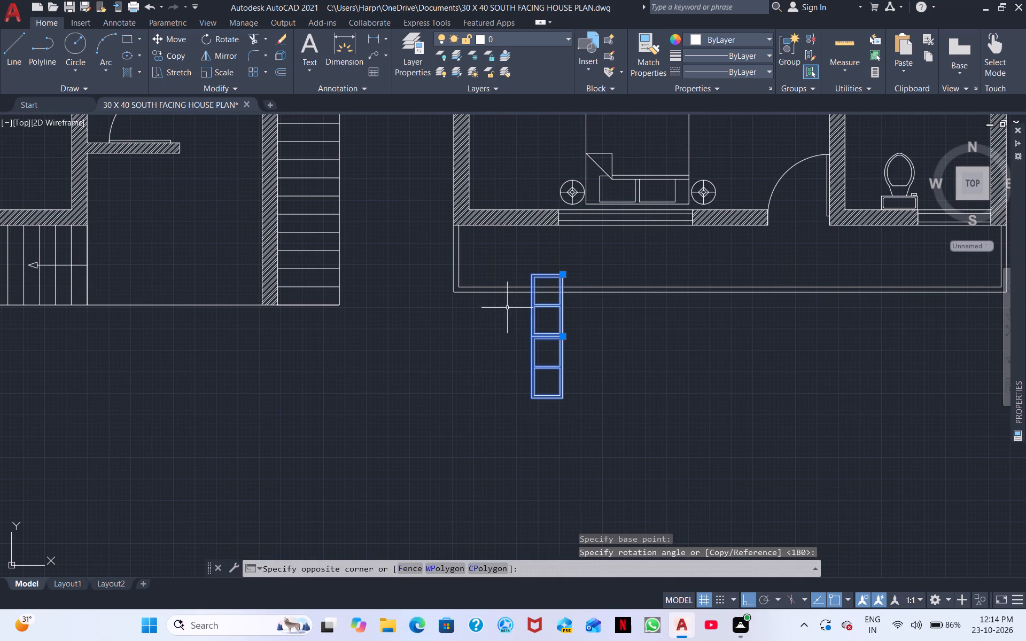
{"action": "right_click", "coordinate": [643, 413]}
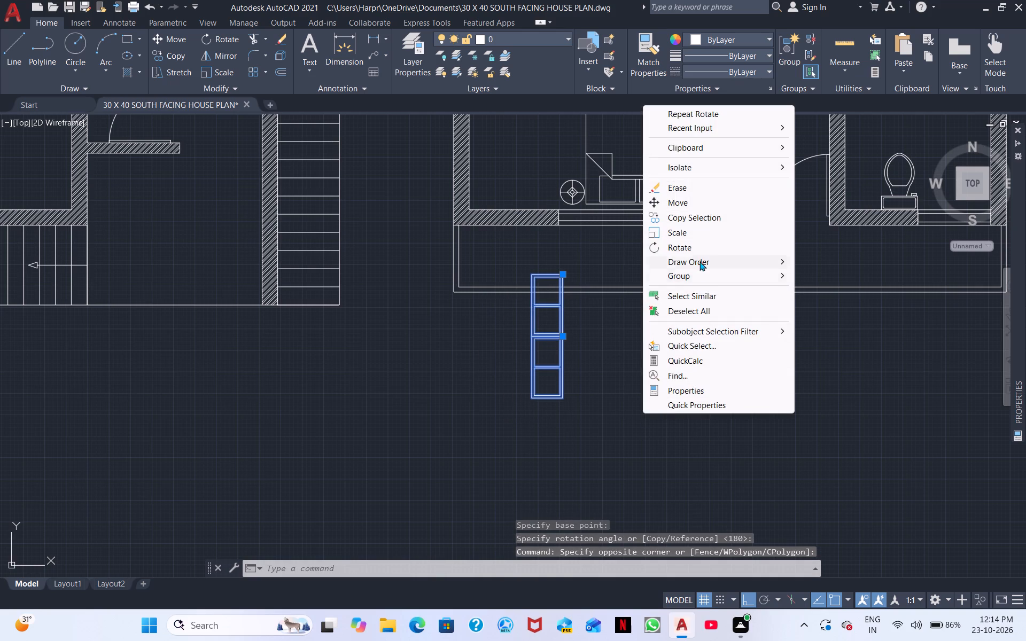
{"action": "left_click", "coordinate": [690, 207]}
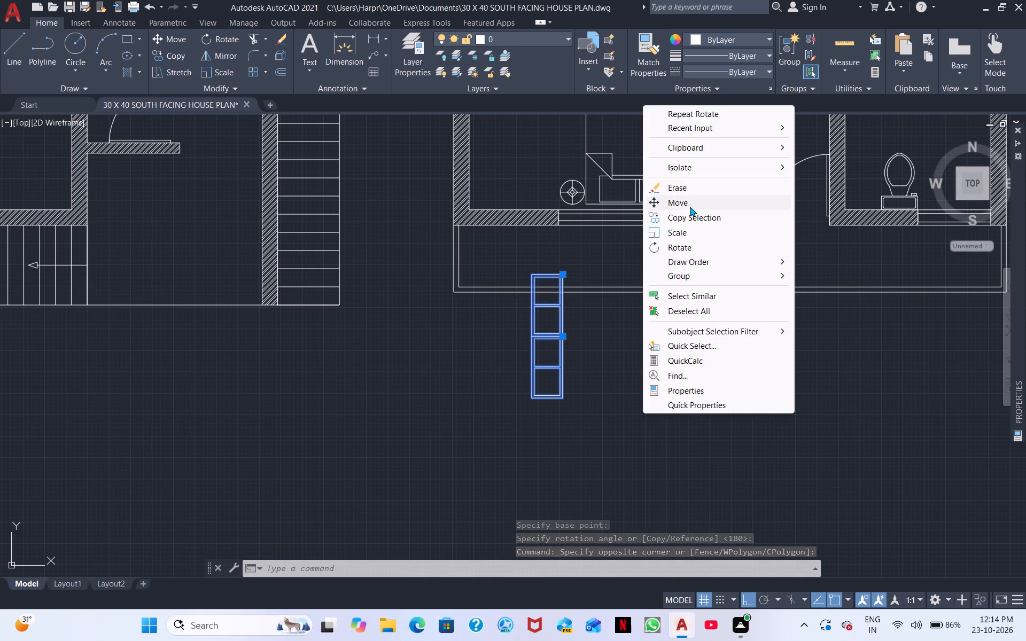
{"action": "scroll", "coordinate": [530, 395], "scroll_direction": "up", "scroll_amount": 4}
{"action": "left_click", "coordinate": [542, 410]}
{"action": "middle_click_drag", "start_coordinate": [554, 329], "coordinate": [578, 640]}
{"action": "scroll", "coordinate": [496, 408], "scroll_direction": "down", "scroll_amount": 3}
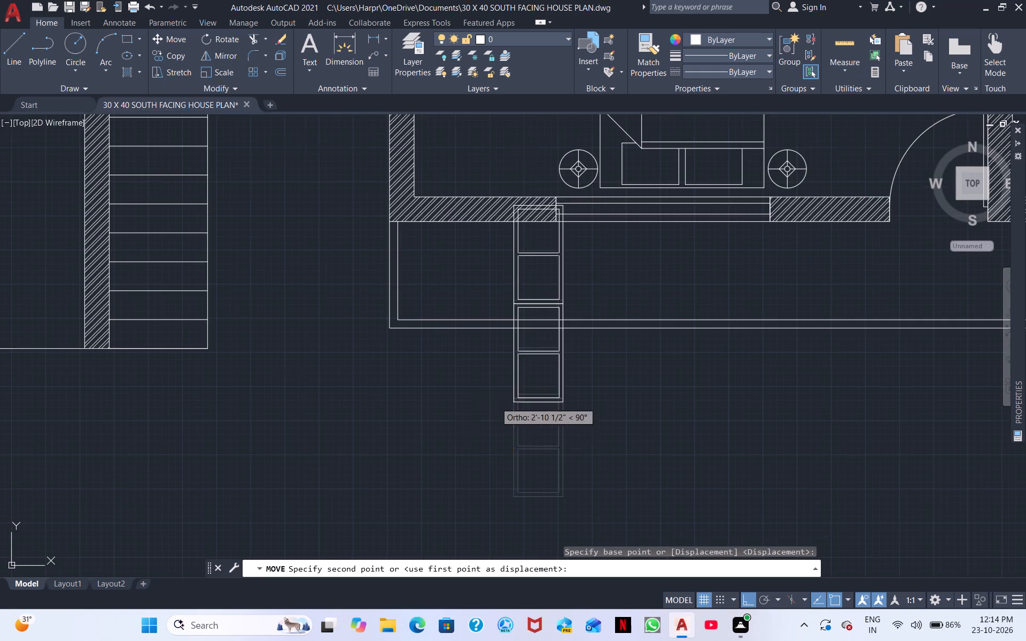
{"action": "left_click", "coordinate": [745, 598]}
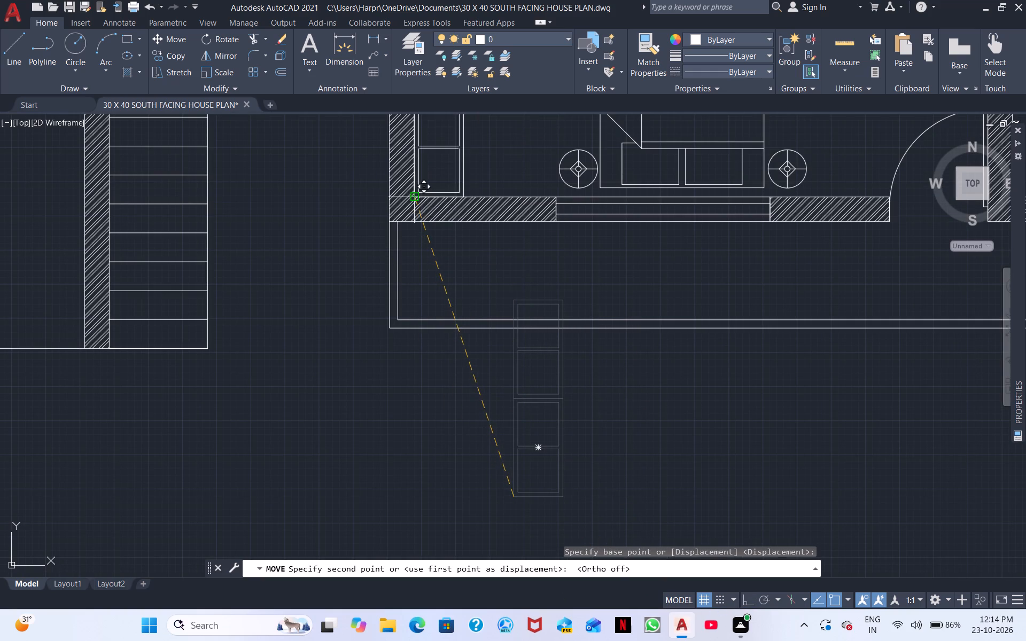
{"action": "scroll", "coordinate": [411, 199], "scroll_direction": "up", "scroll_amount": 3}
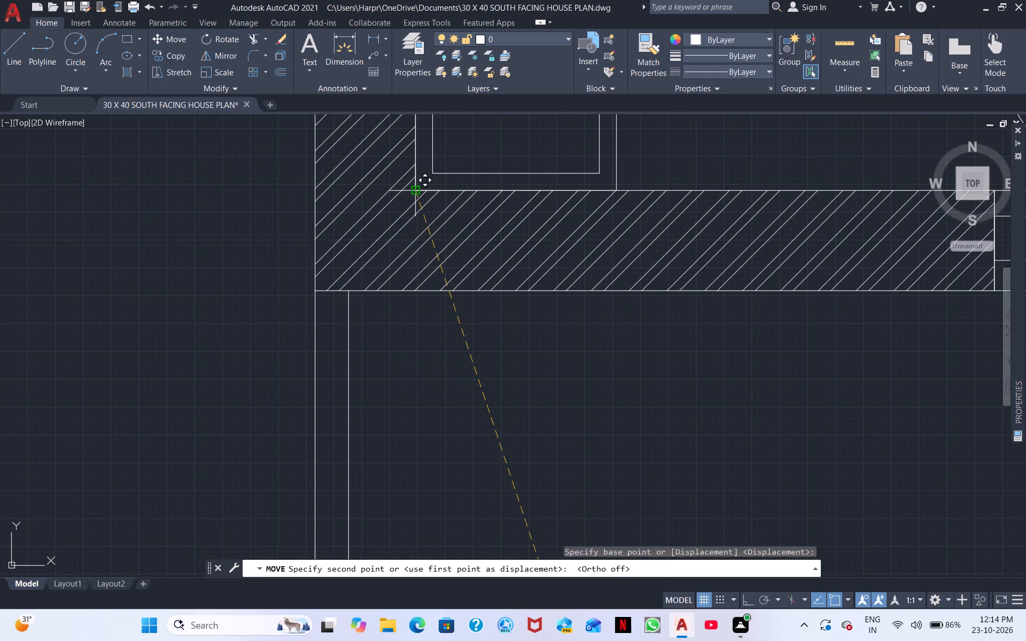
{"action": "left_click", "coordinate": [417, 188]}
Enlarge the wardrobe units in the second plan's south bedroom about their southwest corner so they nearly fill the west wall.
{"action": "scroll", "coordinate": [432, 181], "scroll_direction": "down", "scroll_amount": 3}
{"action": "middle_click_drag", "start_coordinate": [511, 177], "coordinate": [520, 422]}
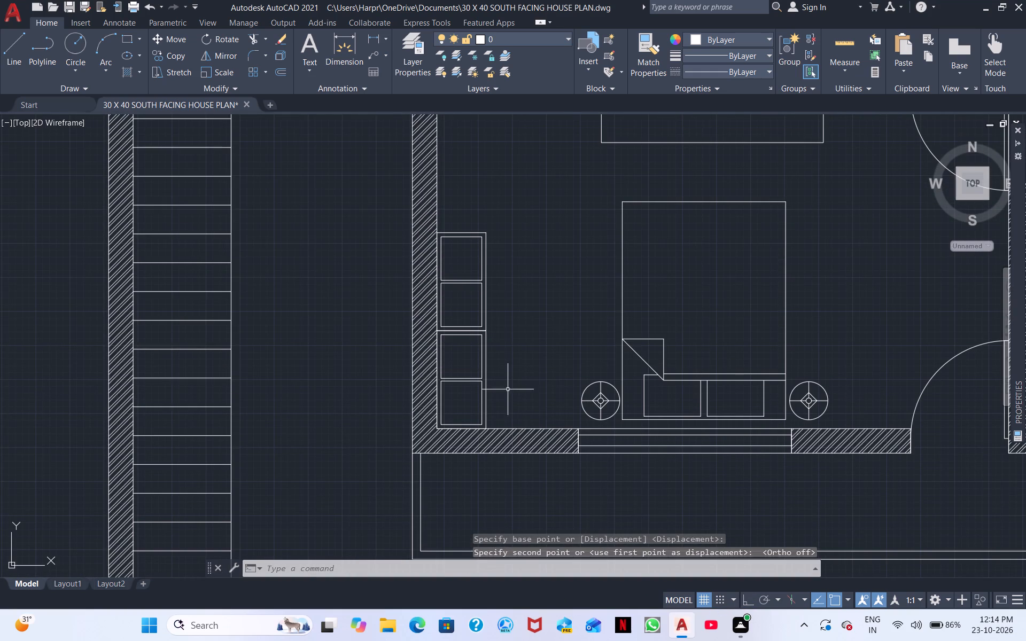
{"action": "left_click", "coordinate": [506, 381]}
{"action": "left_click", "coordinate": [453, 293]}
{"action": "right_click", "coordinate": [494, 361]}
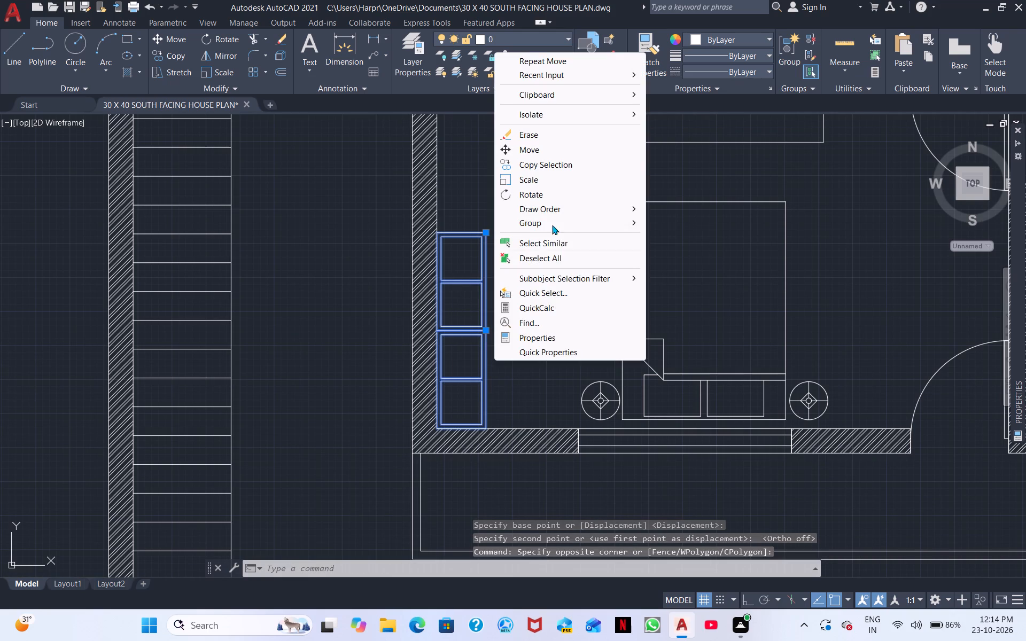
{"action": "left_click", "coordinate": [536, 176]}
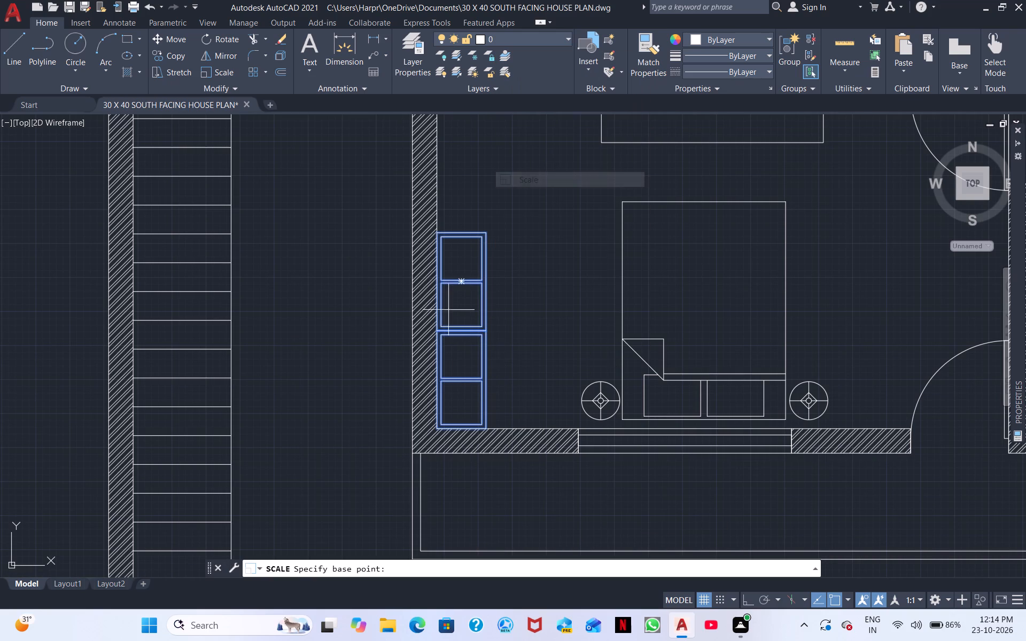
{"action": "left_click", "coordinate": [437, 426]}
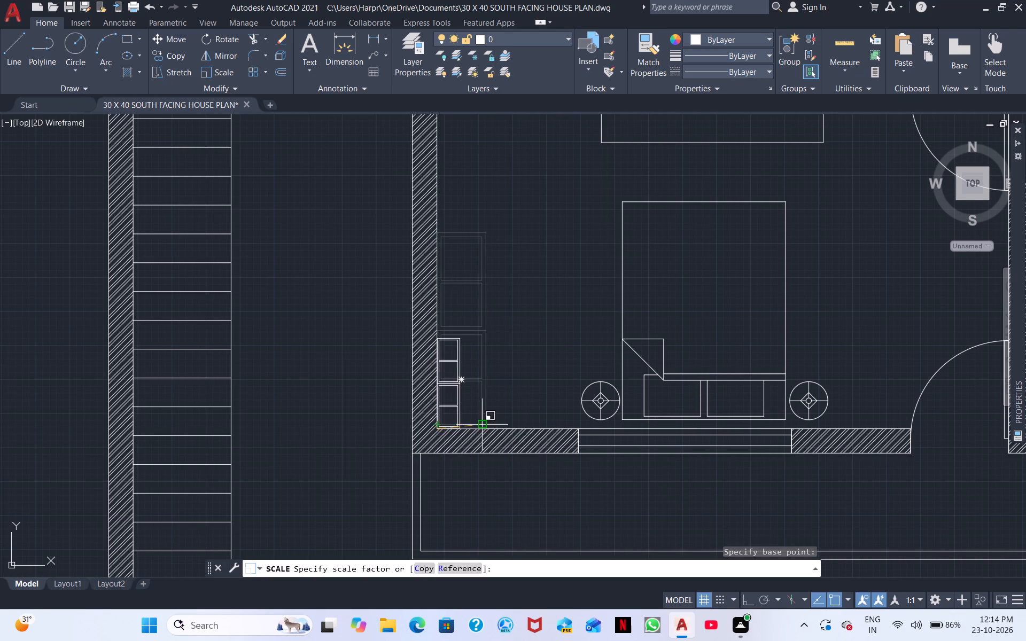
{"action": "scroll", "coordinate": [534, 439], "scroll_direction": "down", "scroll_amount": 2}
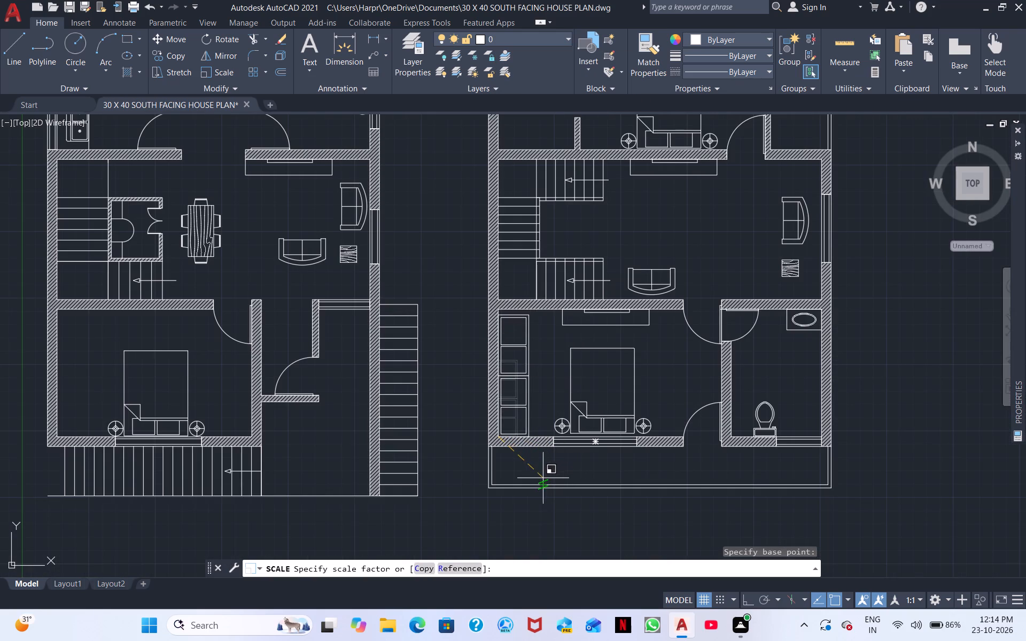
{"action": "middle_click_drag", "start_coordinate": [539, 477], "coordinate": [537, 504]}
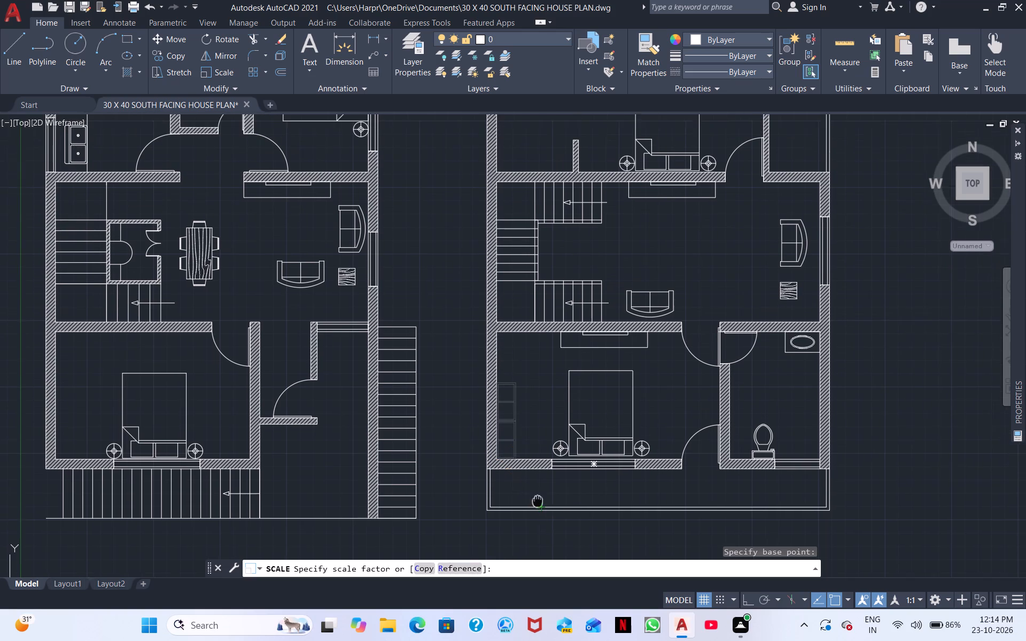
{"action": "middle_click_drag", "start_coordinate": [537, 504], "coordinate": [532, 525]}
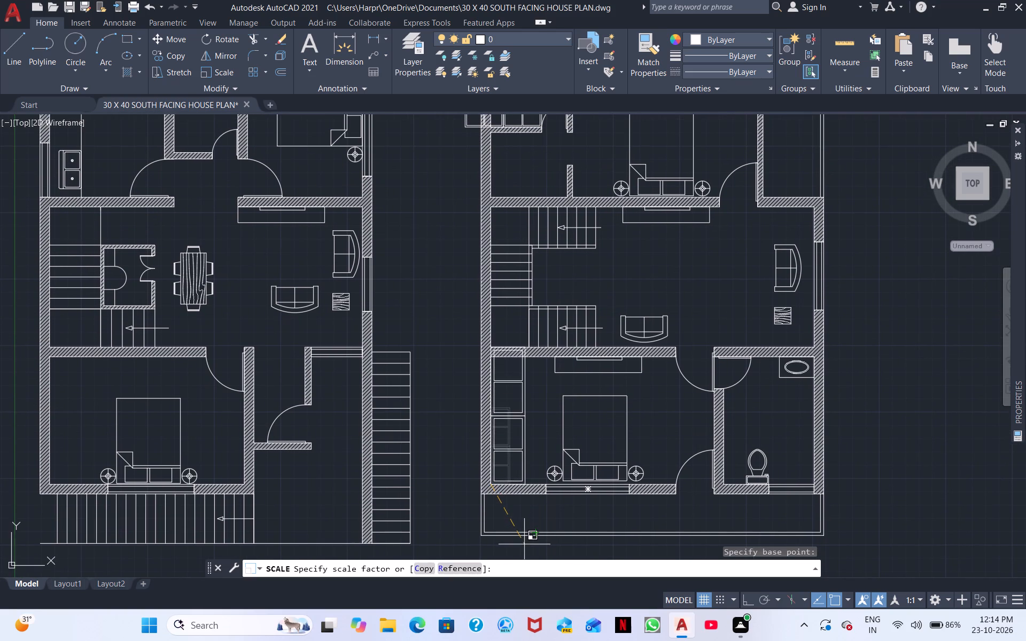
{"action": "left_click", "coordinate": [519, 541]}
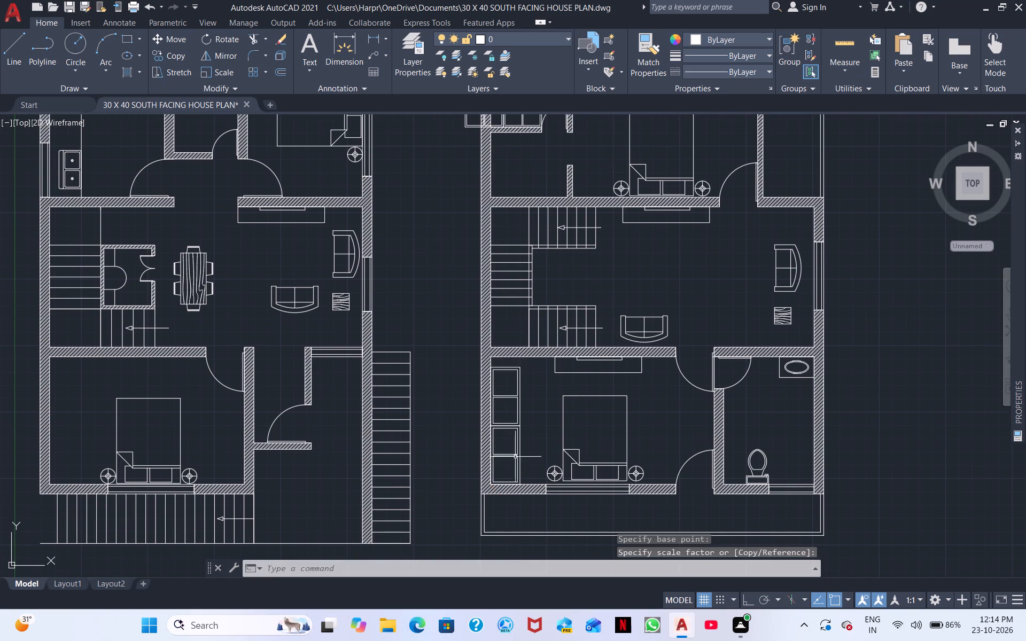
Scale down the wardrobe units in the second plan's northwest bathroom about their southeast corner to fit the south wall's length.
{"action": "scroll", "coordinate": [524, 424], "scroll_direction": "down", "scroll_amount": 1}
{"action": "middle_click_drag", "start_coordinate": [539, 376], "coordinate": [451, 529]}
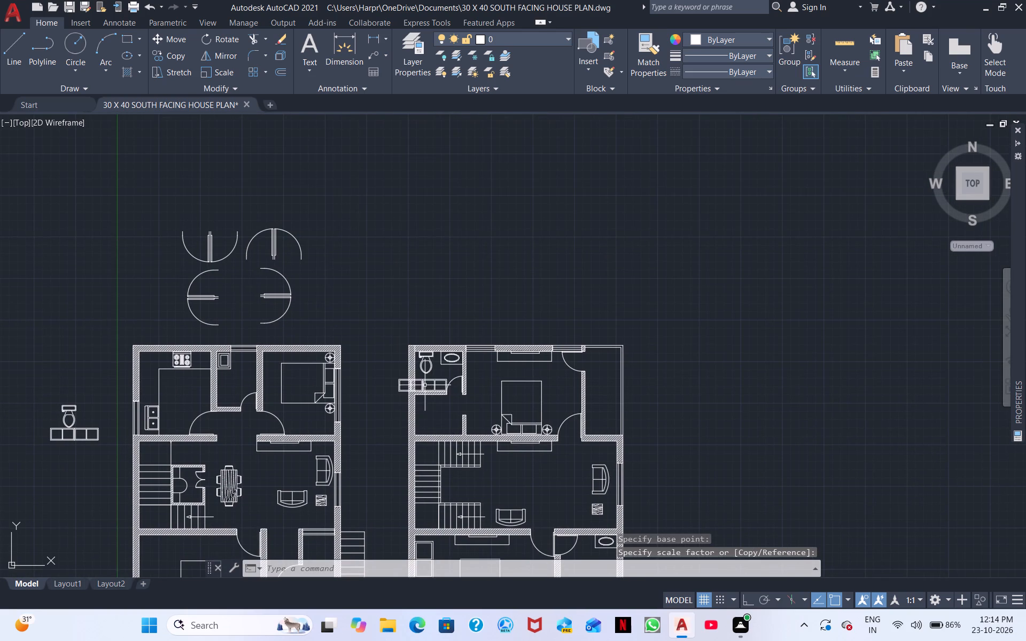
{"action": "scroll", "coordinate": [424, 386], "scroll_direction": "up", "scroll_amount": 3}
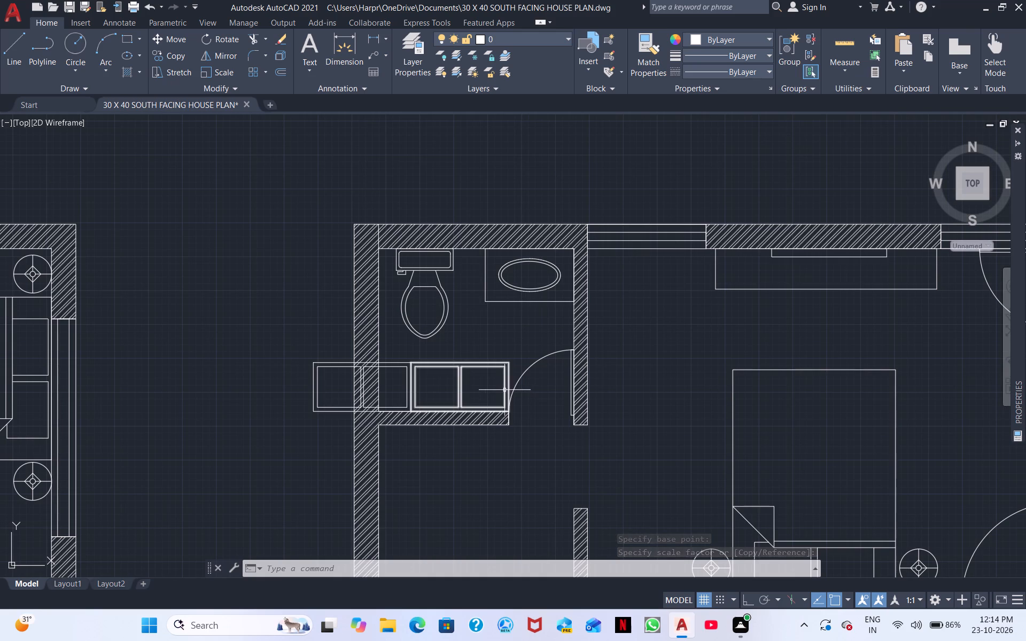
{"action": "left_click", "coordinate": [509, 385]}
{"action": "left_click", "coordinate": [408, 381]}
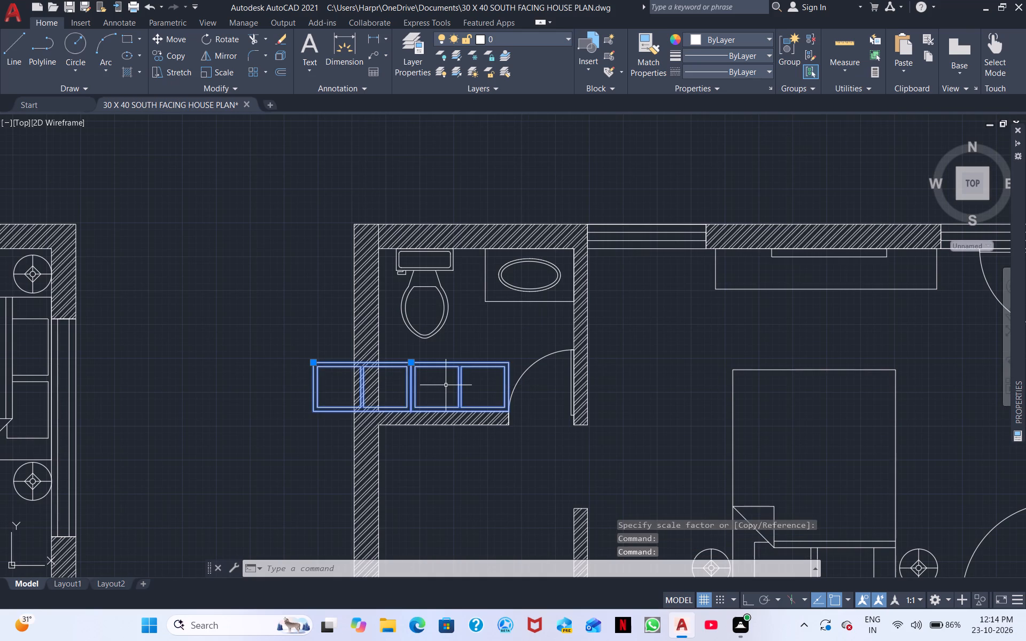
{"action": "right_click", "coordinate": [446, 385]}
{"action": "left_click", "coordinate": [501, 205]}
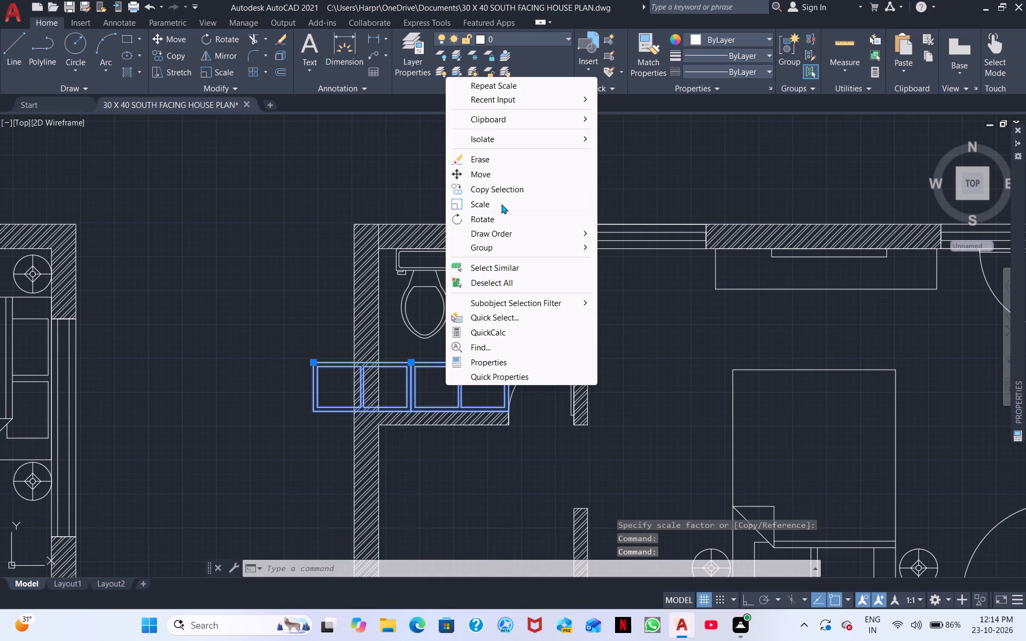
{"action": "left_click", "coordinate": [509, 412]}
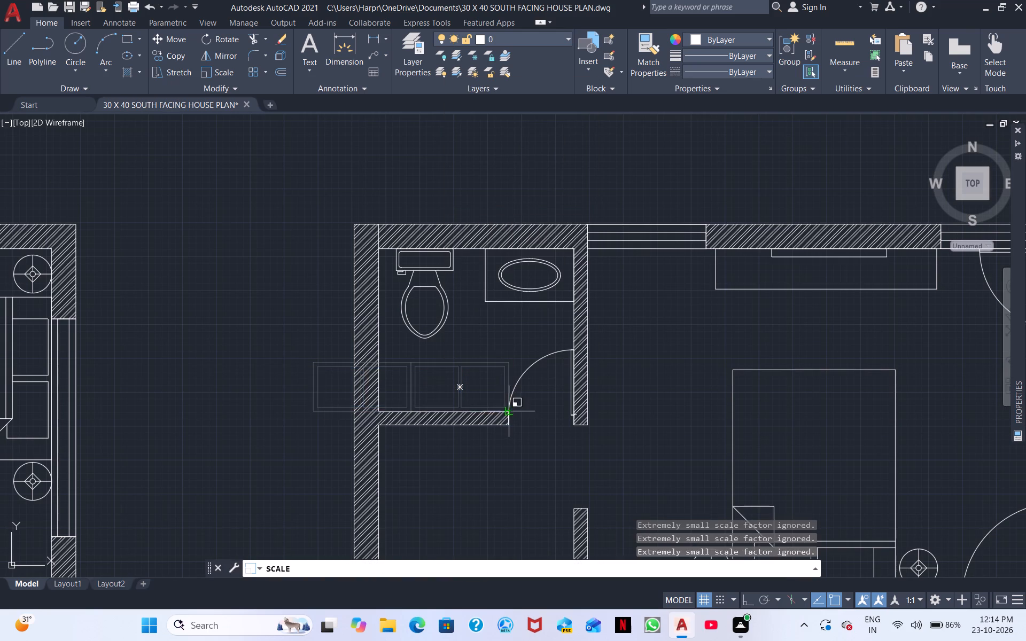
{"action": "left_click", "coordinate": [446, 415]}
Move the scaled wardrobe units by their southwest corner, with Ortho on, to the southwest corner of the space south of that bathroom.
{"action": "scroll", "coordinate": [447, 415], "scroll_direction": "down", "scroll_amount": 1}
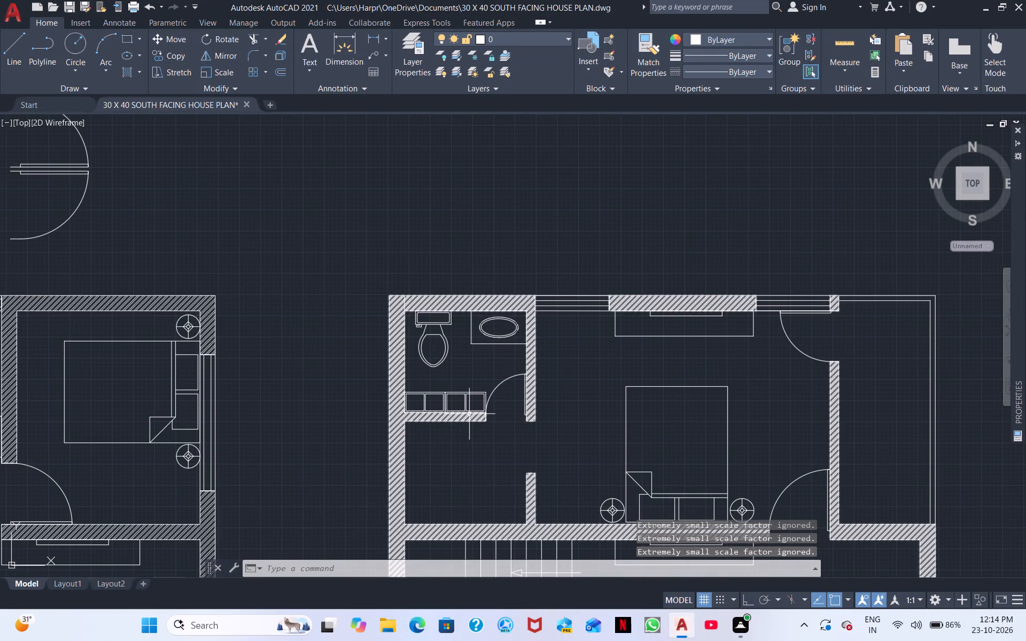
{"action": "scroll", "coordinate": [452, 388], "scroll_direction": "down", "scroll_amount": 1}
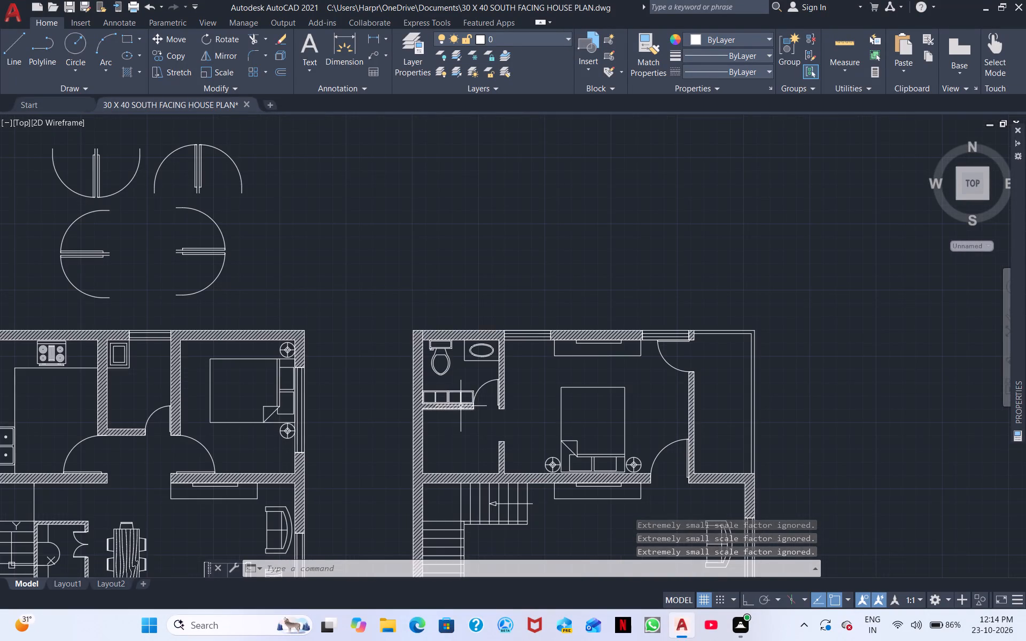
{"action": "scroll", "coordinate": [461, 405], "scroll_direction": "up", "scroll_amount": 3}
{"action": "left_click", "coordinate": [456, 386]}
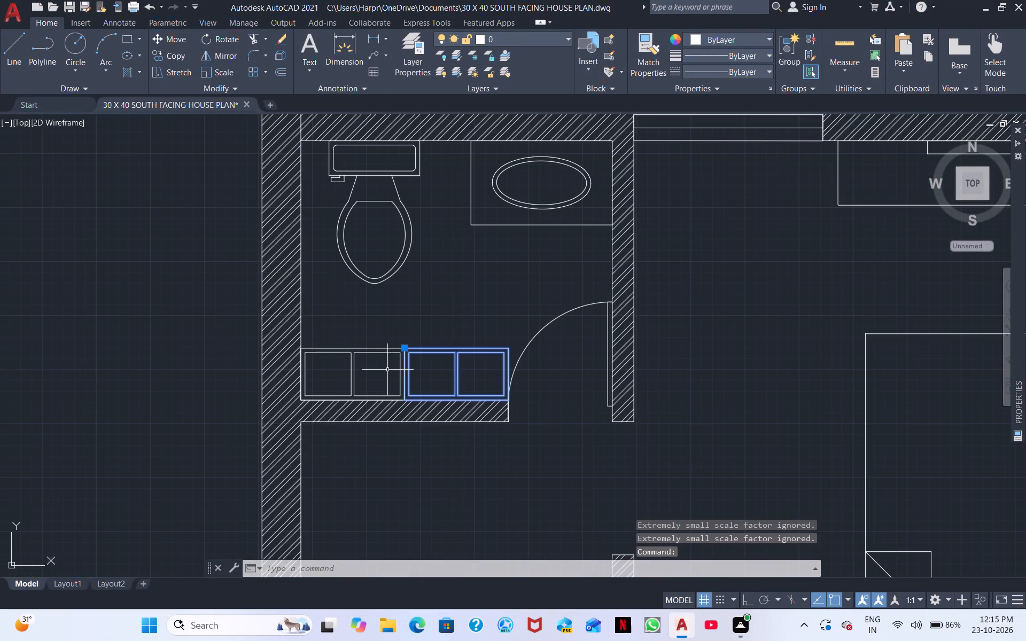
{"action": "left_click", "coordinate": [401, 369]}
{"action": "right_click", "coordinate": [450, 454]}
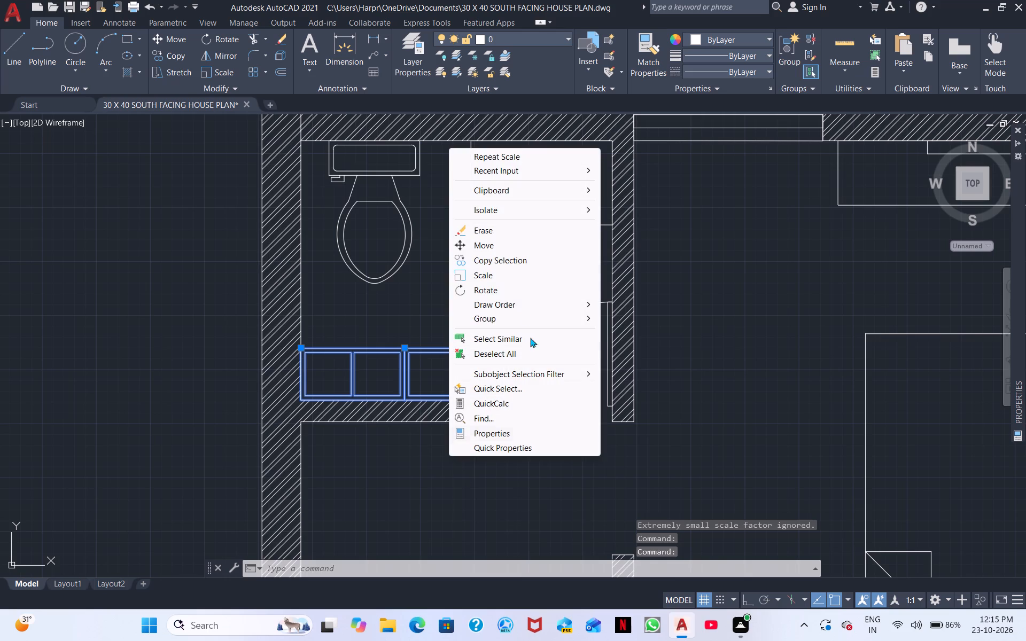
{"action": "left_click", "coordinate": [485, 247]}
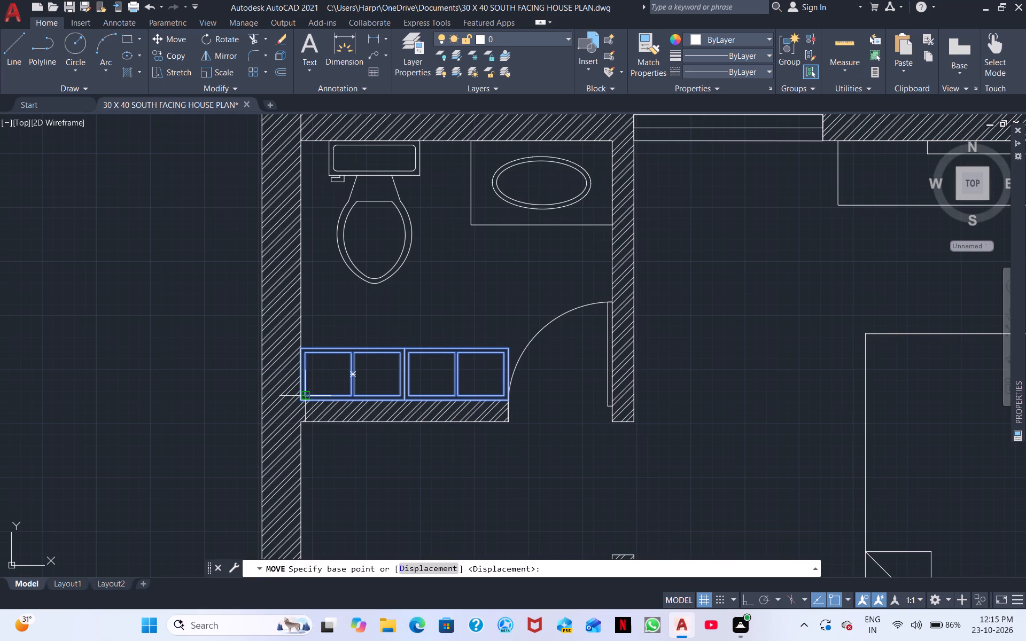
{"action": "scroll", "coordinate": [297, 400], "scroll_direction": "up", "scroll_amount": 4}
{"action": "left_click", "coordinate": [320, 405]}
{"action": "scroll", "coordinate": [334, 574], "scroll_direction": "down", "scroll_amount": 2}
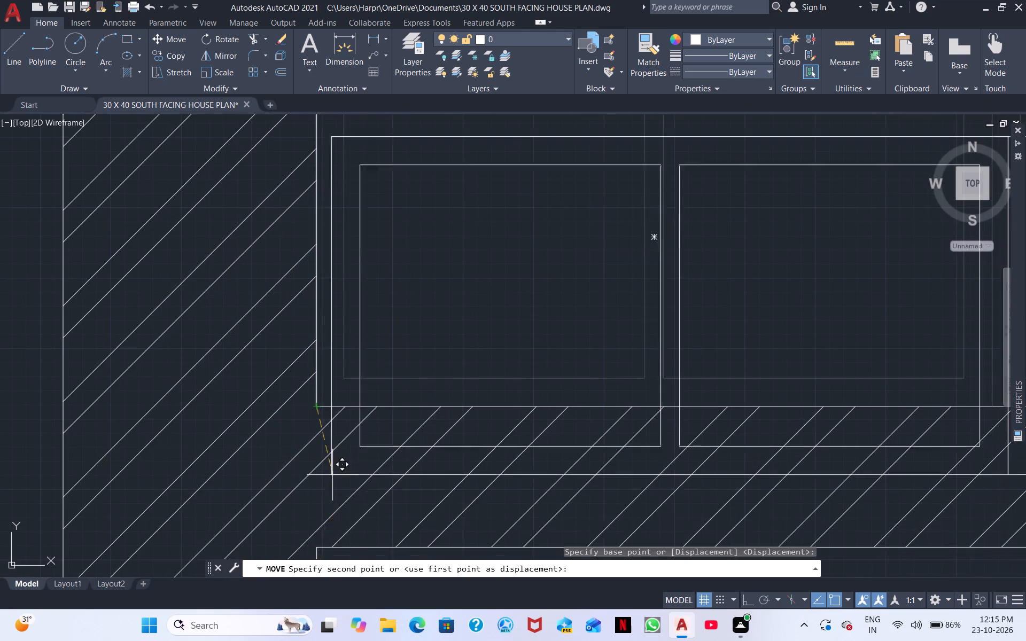
{"action": "scroll", "coordinate": [333, 374], "scroll_direction": "down", "scroll_amount": 1}
{"action": "left_click", "coordinate": [741, 601]}
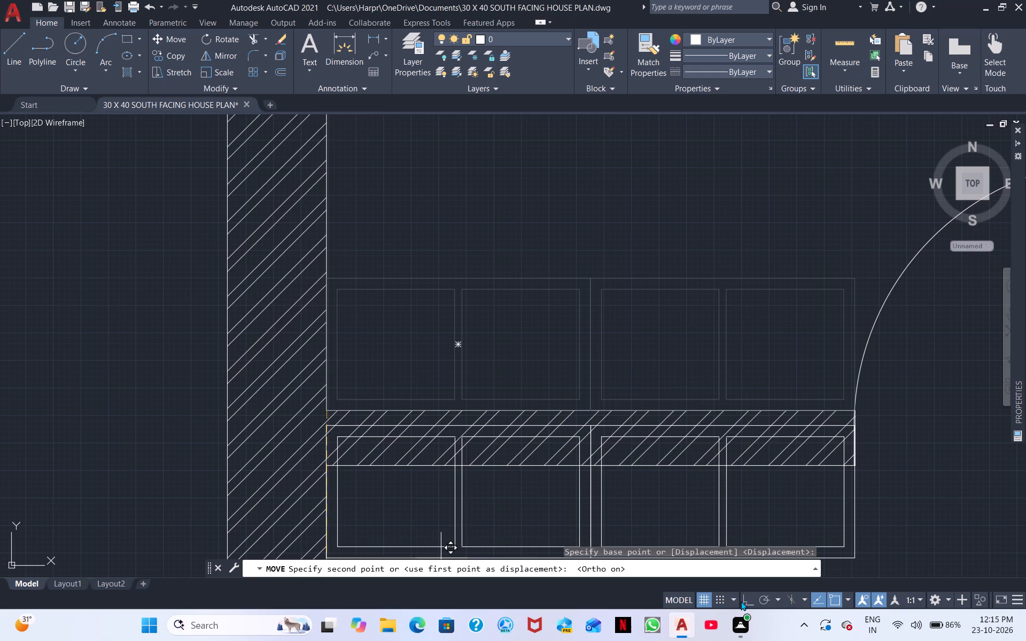
{"action": "middle_click_drag", "start_coordinate": [376, 454], "coordinate": [384, 249]}
{"action": "scroll", "coordinate": [383, 230], "scroll_direction": "down", "scroll_amount": 2}
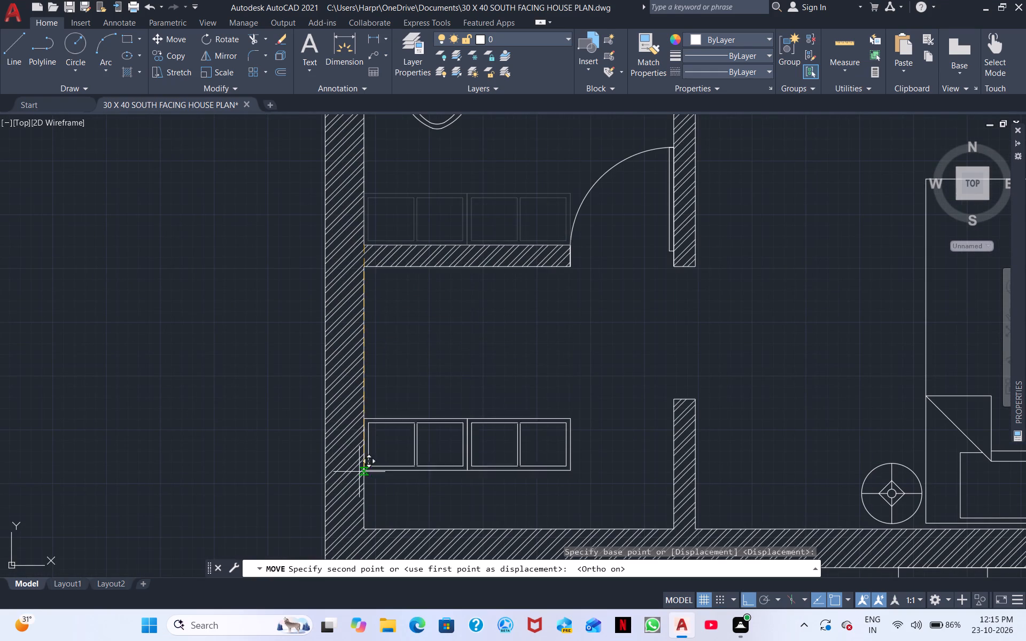
{"action": "left_click", "coordinate": [368, 532]}
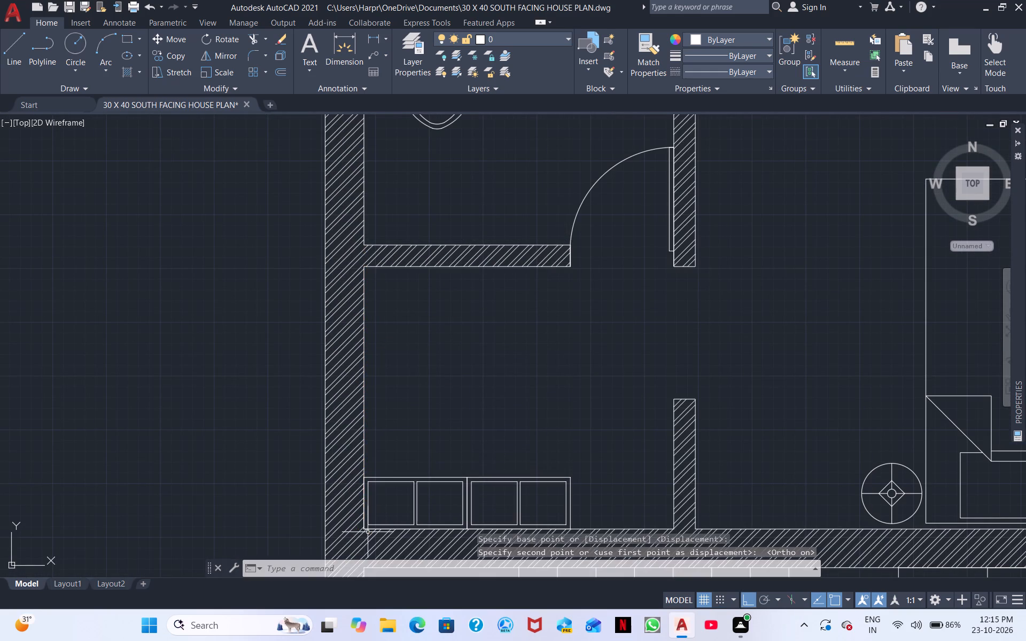
{"action": "key", "text": "Escape"}
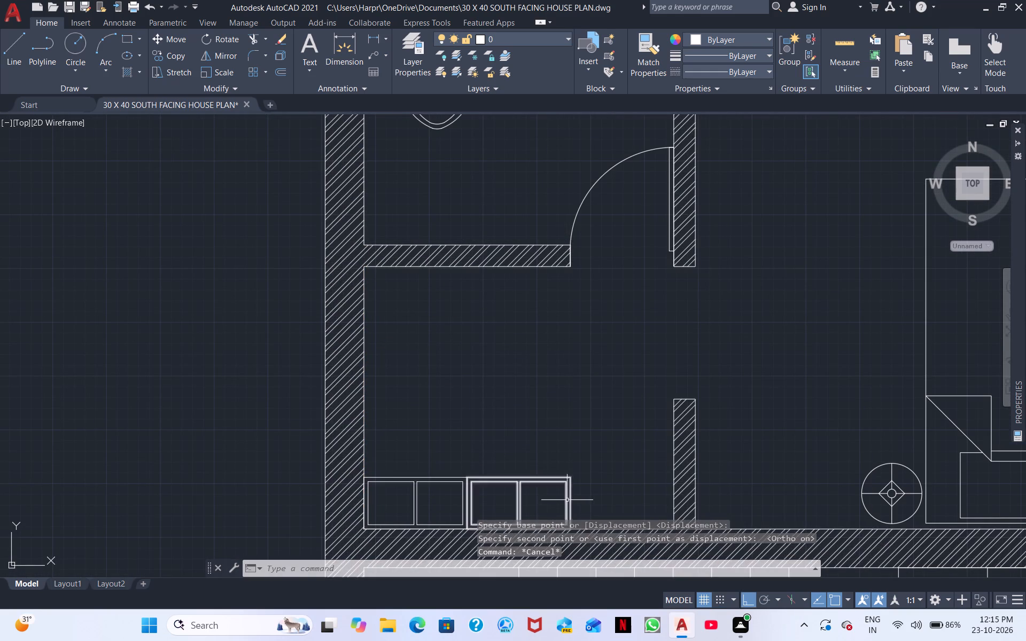
Copy these wardrobe units about 2'-2 1/2" straight north within the same space.
{"action": "left_click_drag", "start_coordinate": [579, 503], "coordinate": [373, 488]}
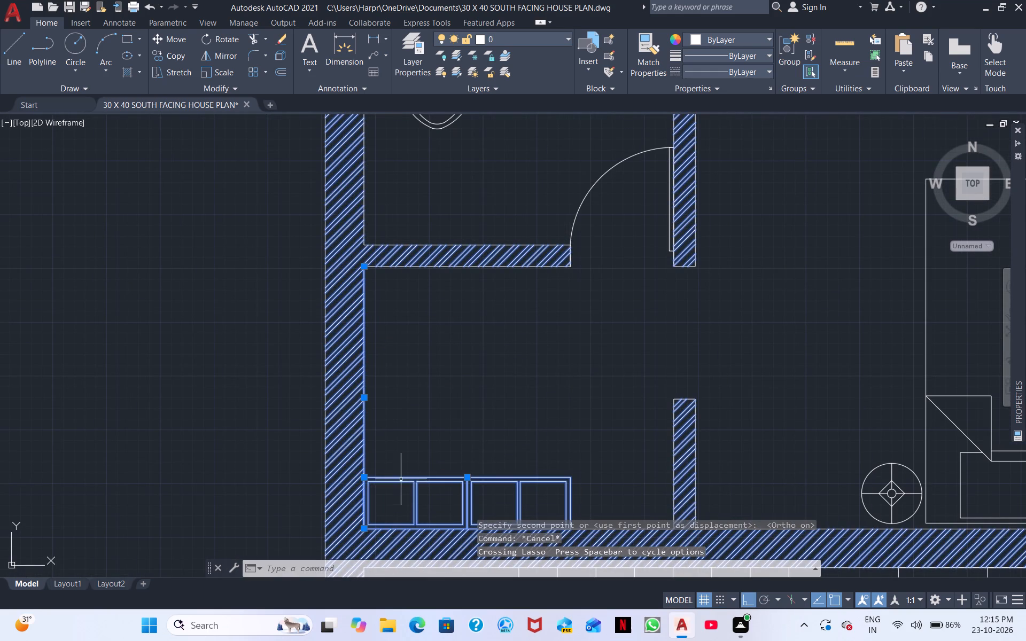
{"action": "key", "text": "Escape"}
{"action": "left_click_drag", "start_coordinate": [561, 502], "coordinate": [493, 492]}
{"action": "left_click", "coordinate": [391, 471]}
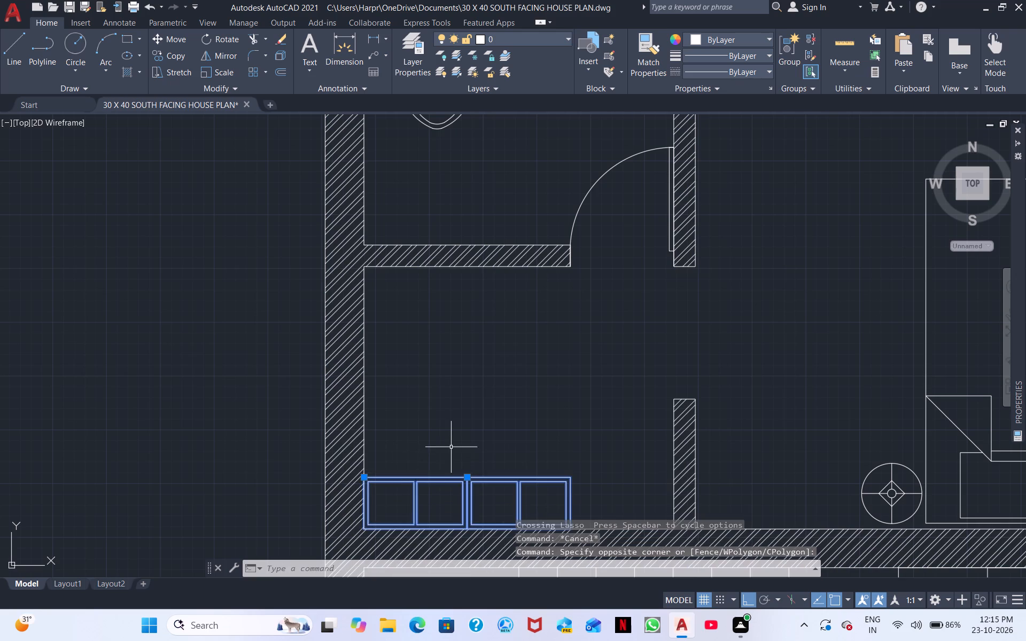
{"action": "right_click", "coordinate": [453, 444]}
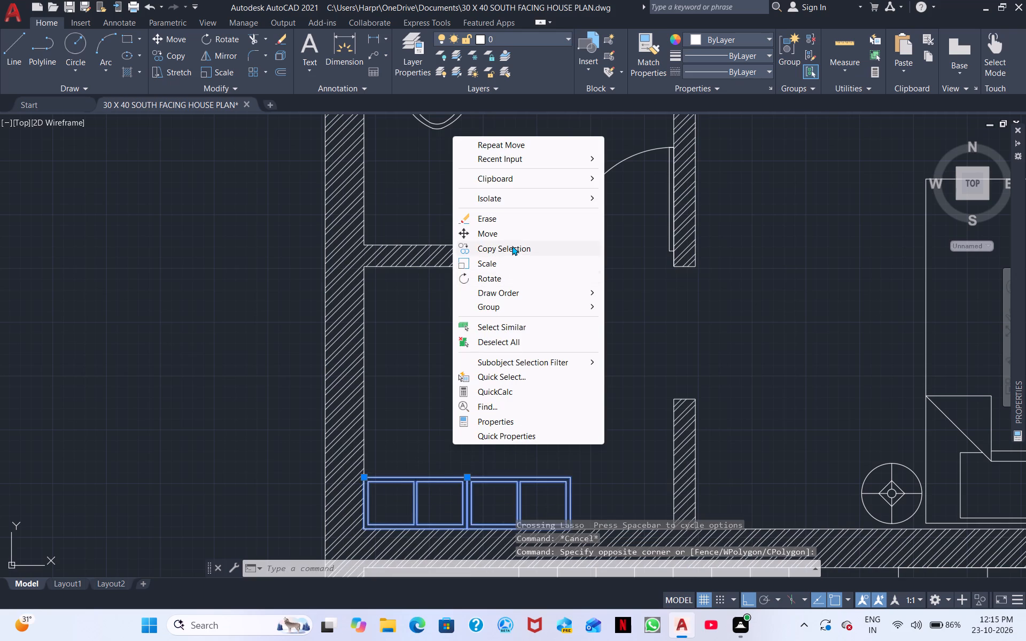
{"action": "left_click", "coordinate": [512, 246]}
{"action": "left_click", "coordinate": [465, 498]}
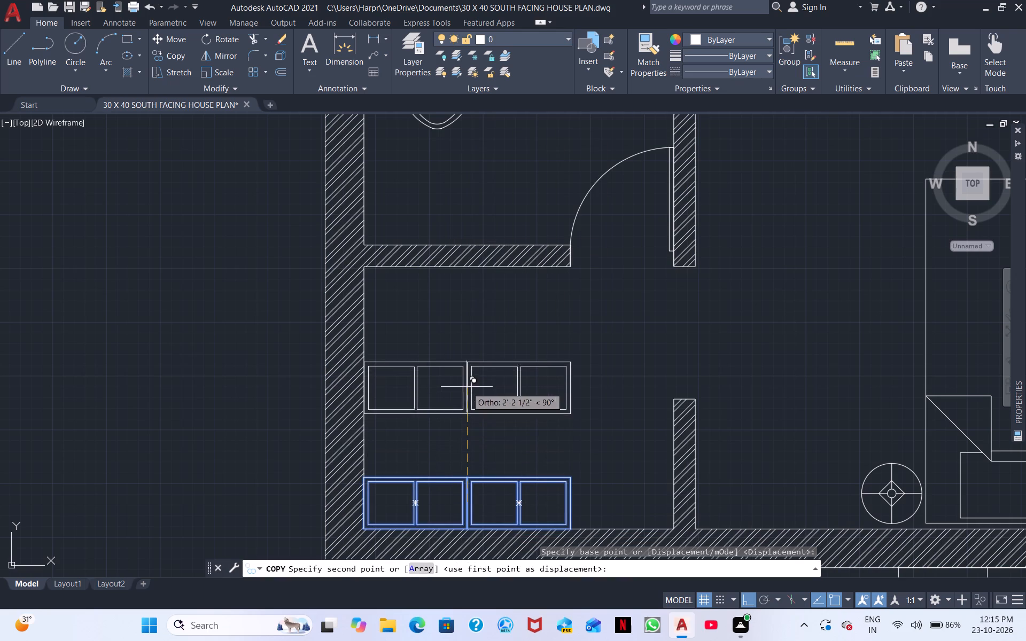
{"action": "left_click", "coordinate": [467, 387]}
{"action": "key", "text": "Escape"}
Rotate the copied wardrobe units 90° counterclockwise about their southeast corner.
{"action": "left_click_drag", "start_coordinate": [532, 436], "coordinate": [484, 429]}
{"action": "left_click", "coordinate": [433, 377]}
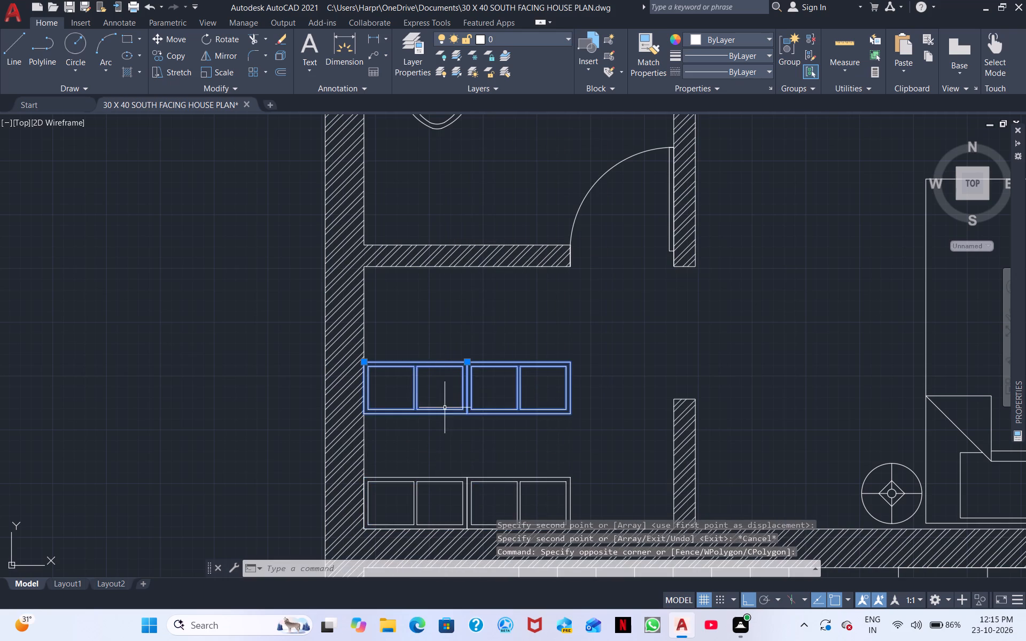
{"action": "right_click", "coordinate": [445, 408]}
{"action": "left_click", "coordinate": [513, 241]}
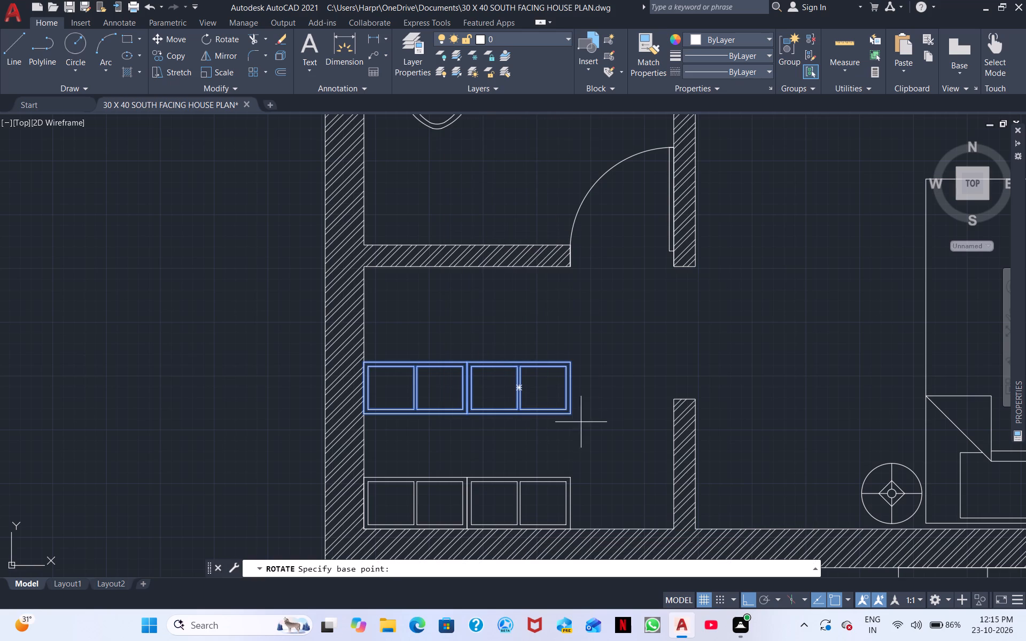
{"action": "left_click", "coordinate": [569, 416]}
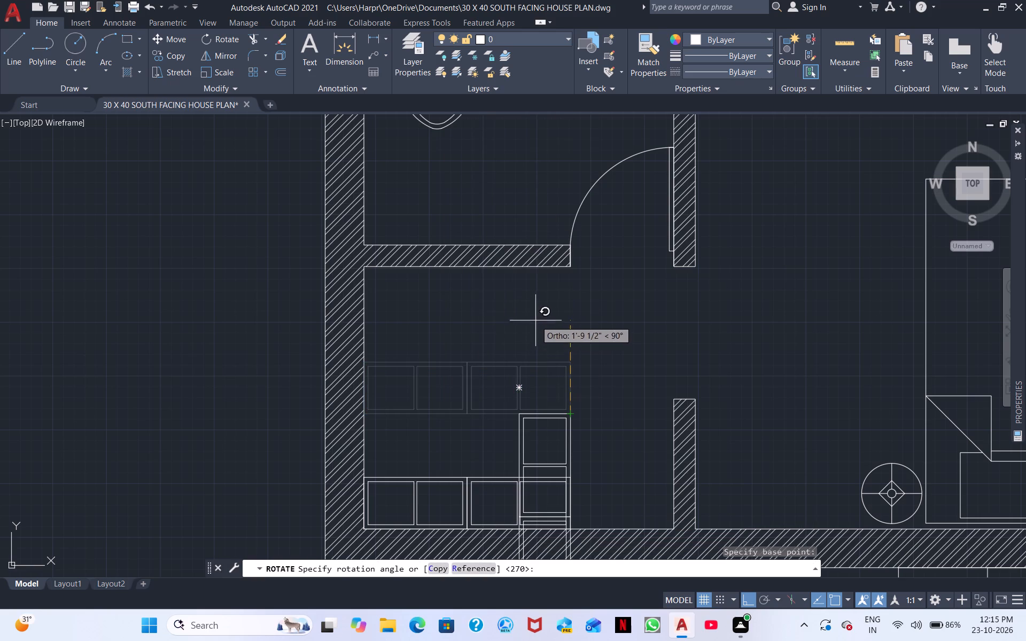
{"action": "left_click", "coordinate": [541, 313]}
Move the rotated wardrobe units by their southwest corner to the northwest corner of the wardrobe row, against the west wall.
{"action": "left_click_drag", "start_coordinate": [579, 444], "coordinate": [532, 423]}
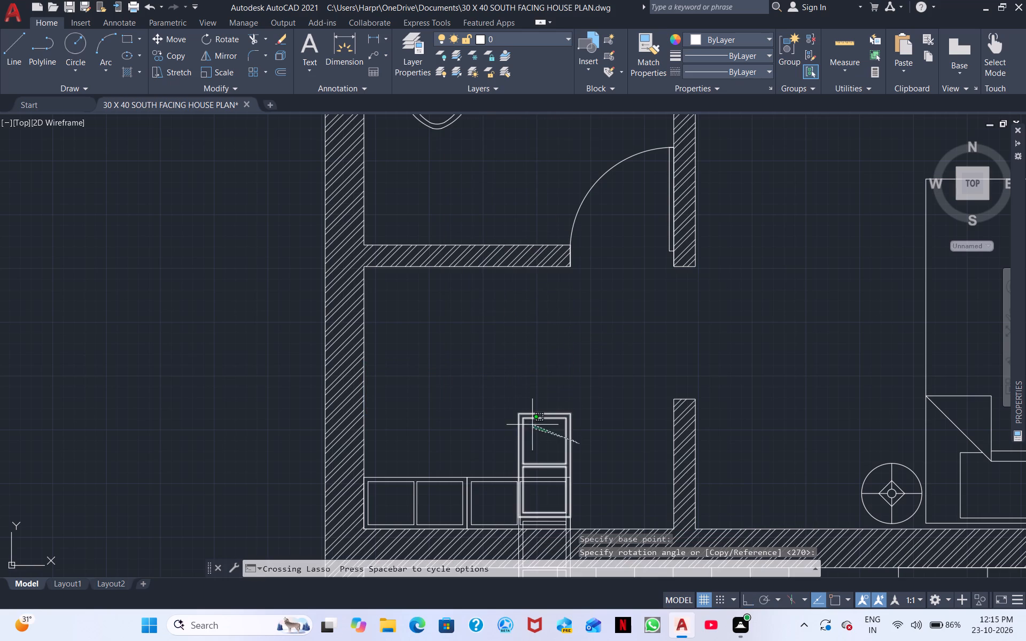
{"action": "middle_click_drag", "start_coordinate": [620, 429], "coordinate": [528, 285]}
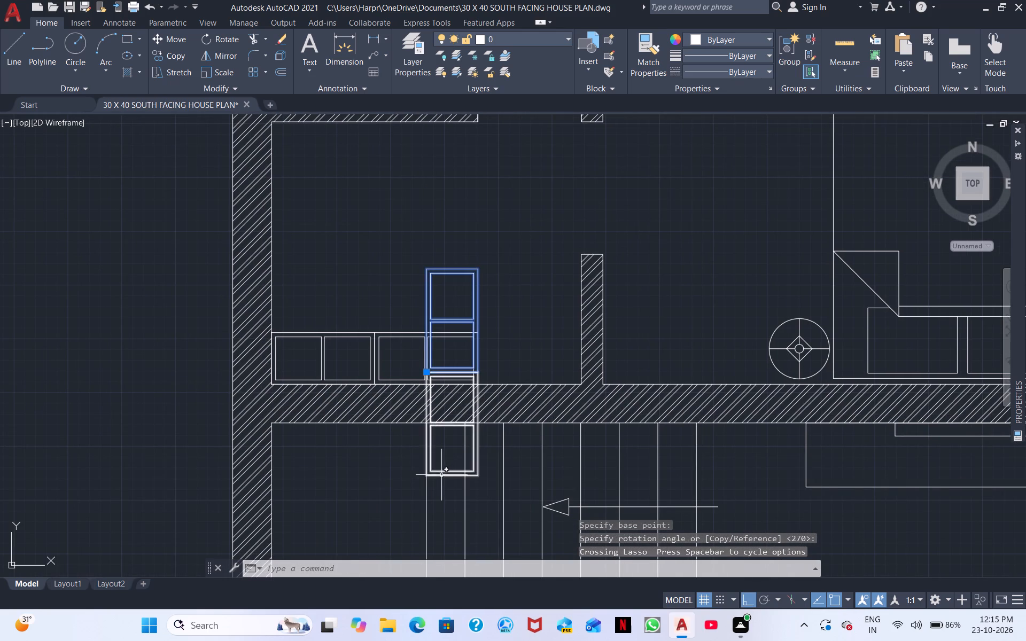
{"action": "left_click", "coordinate": [441, 475]}
{"action": "right_click", "coordinate": [497, 327]}
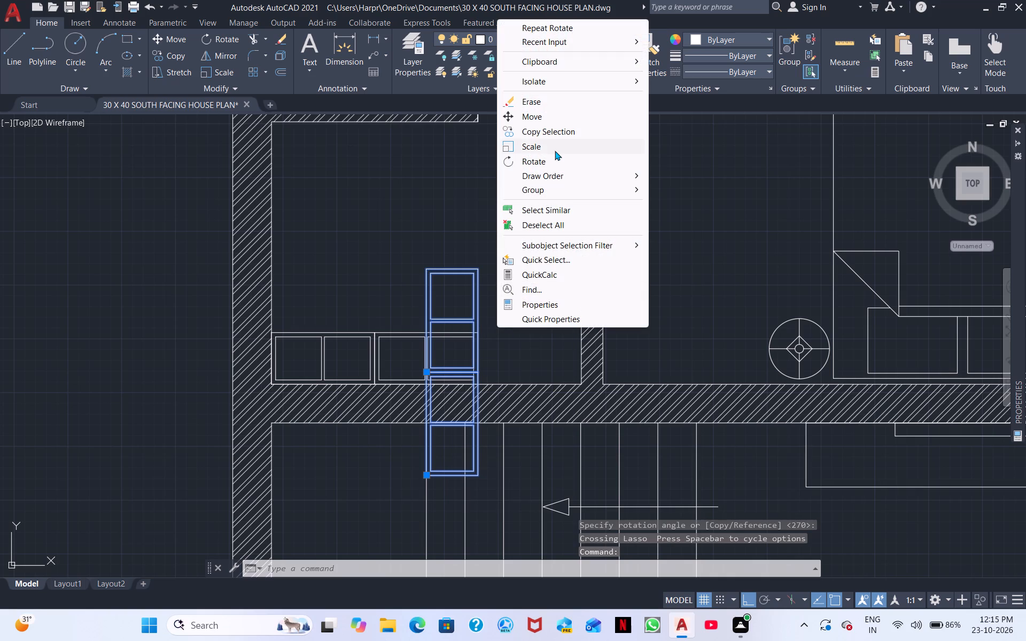
{"action": "left_click", "coordinate": [531, 118]}
{"action": "left_click", "coordinate": [429, 475]}
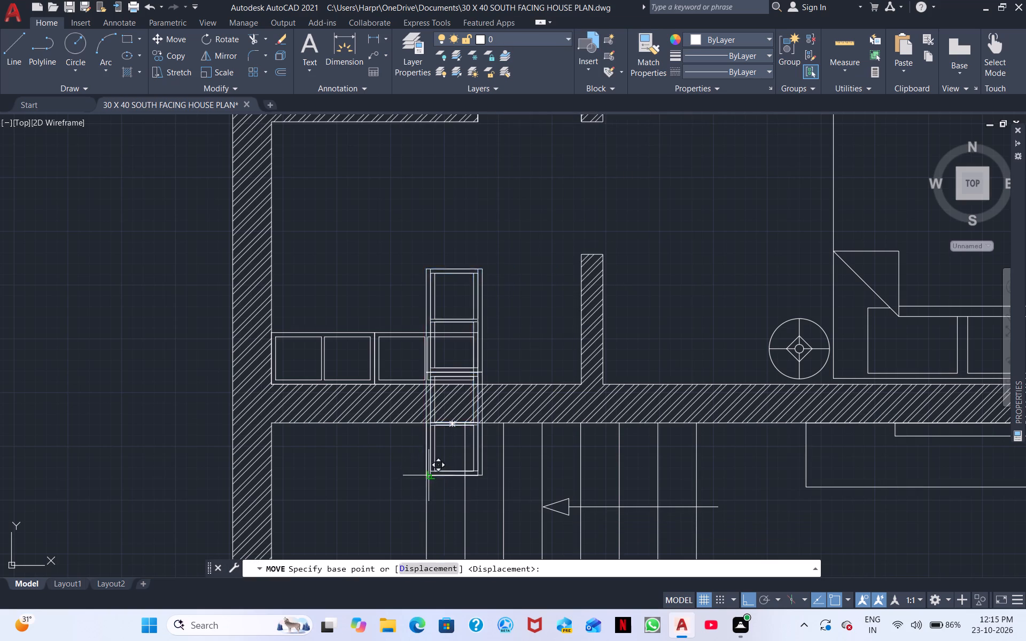
{"action": "scroll", "coordinate": [268, 332], "scroll_direction": "up", "scroll_amount": 4}
{"action": "left_click", "coordinate": [283, 338]}
{"action": "scroll", "coordinate": [283, 338], "scroll_direction": "down", "scroll_amount": 2}
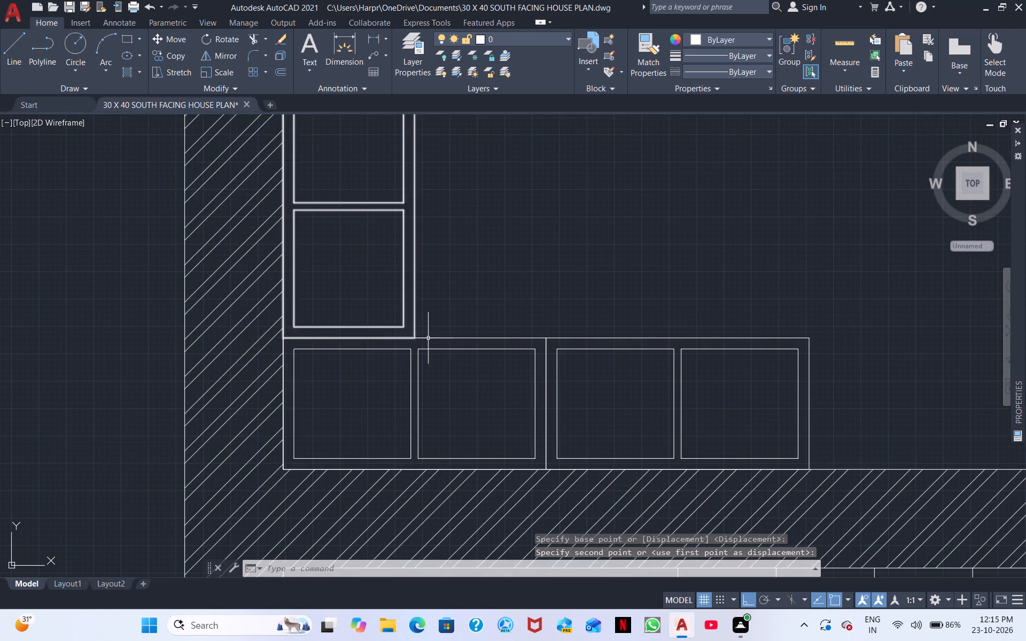
Examine the second plan's bedroom, stairs and living area, then the L-shaped wardrobe's fit in the space south of the bathroom.
{"action": "scroll", "coordinate": [454, 335], "scroll_direction": "down", "scroll_amount": 2}
{"action": "key", "text": "Escape"}
{"action": "scroll", "coordinate": [494, 299], "scroll_direction": "down", "scroll_amount": 1}
{"action": "middle_click_drag", "start_coordinate": [509, 291], "coordinate": [310, 271]}
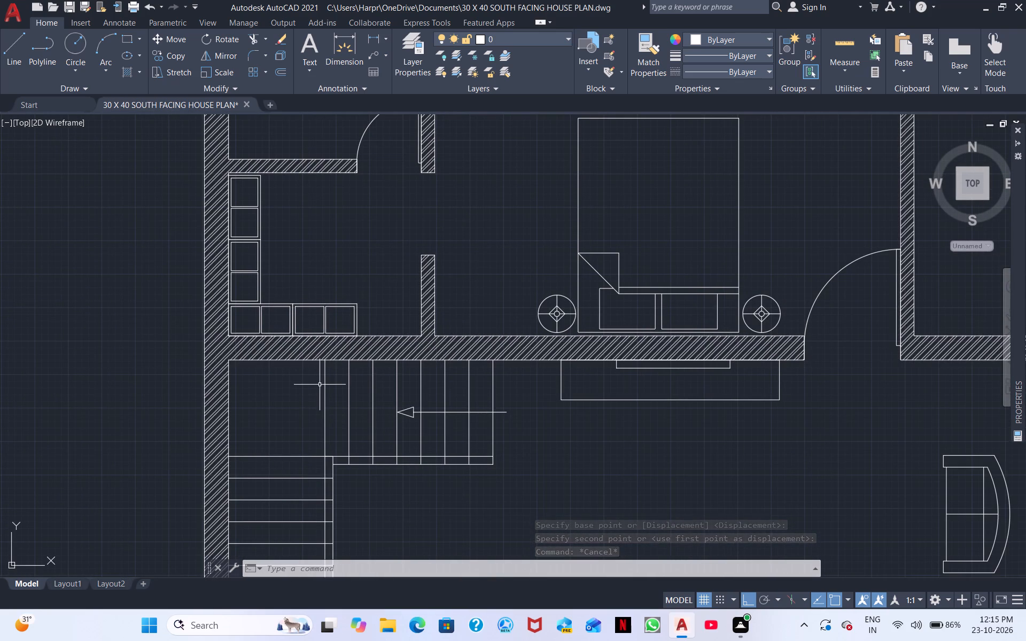
{"action": "scroll", "coordinate": [457, 261], "scroll_direction": "down", "scroll_amount": 1}
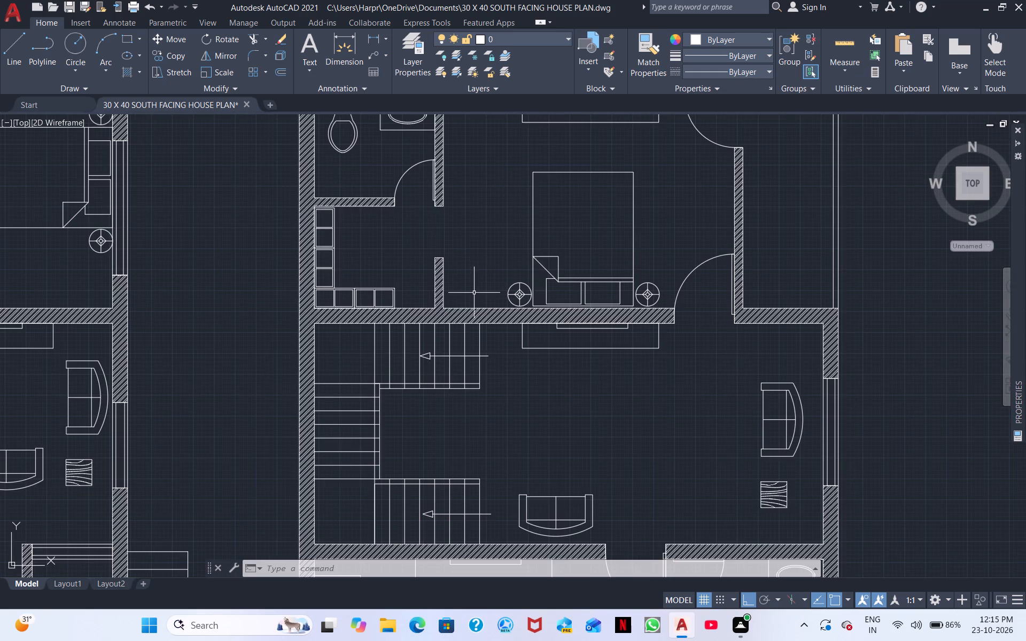
{"action": "middle_click_drag", "start_coordinate": [489, 272], "coordinate": [372, 321]}
{"action": "scroll", "coordinate": [377, 317], "scroll_direction": "down", "scroll_amount": 1}
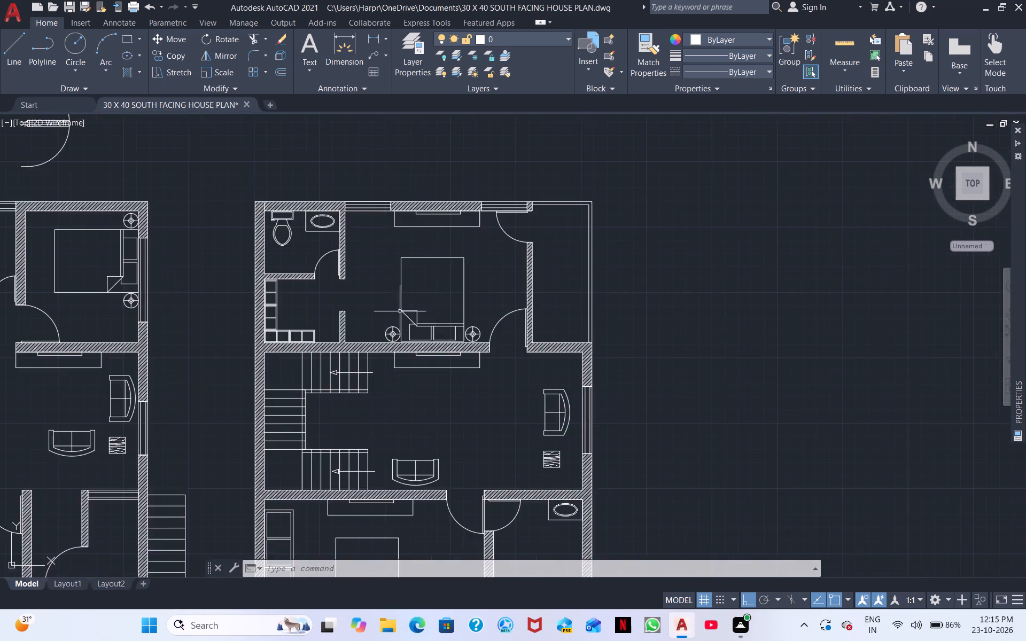
{"action": "middle_click_drag", "start_coordinate": [447, 325], "coordinate": [385, 390]}
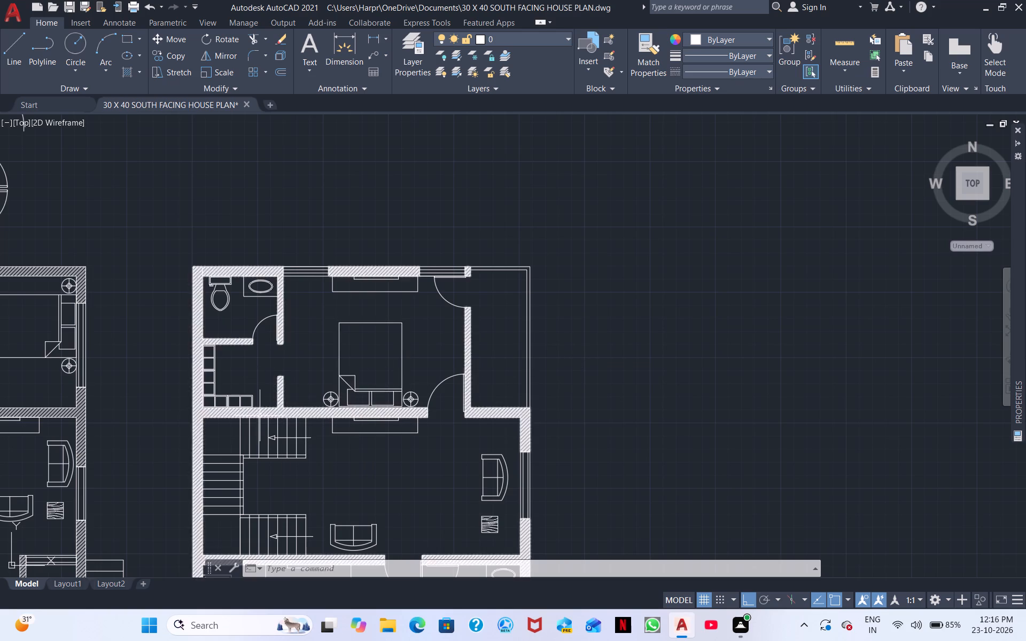
{"action": "scroll", "coordinate": [298, 384], "scroll_direction": "up", "scroll_amount": 2}
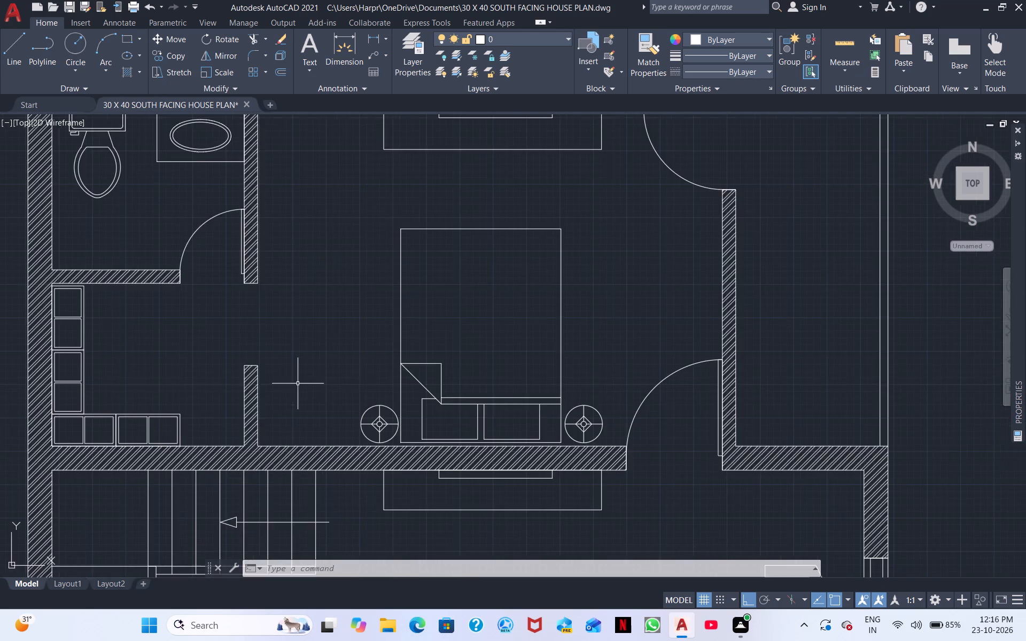
{"action": "middle_click_drag", "start_coordinate": [294, 386], "coordinate": [626, 415]}
{"action": "middle_click_drag", "start_coordinate": [439, 385], "coordinate": [456, 451]}
{"action": "scroll", "coordinate": [457, 442], "scroll_direction": "up", "scroll_amount": 2}
{"action": "scroll", "coordinate": [457, 442], "scroll_direction": "down", "scroll_amount": 1}
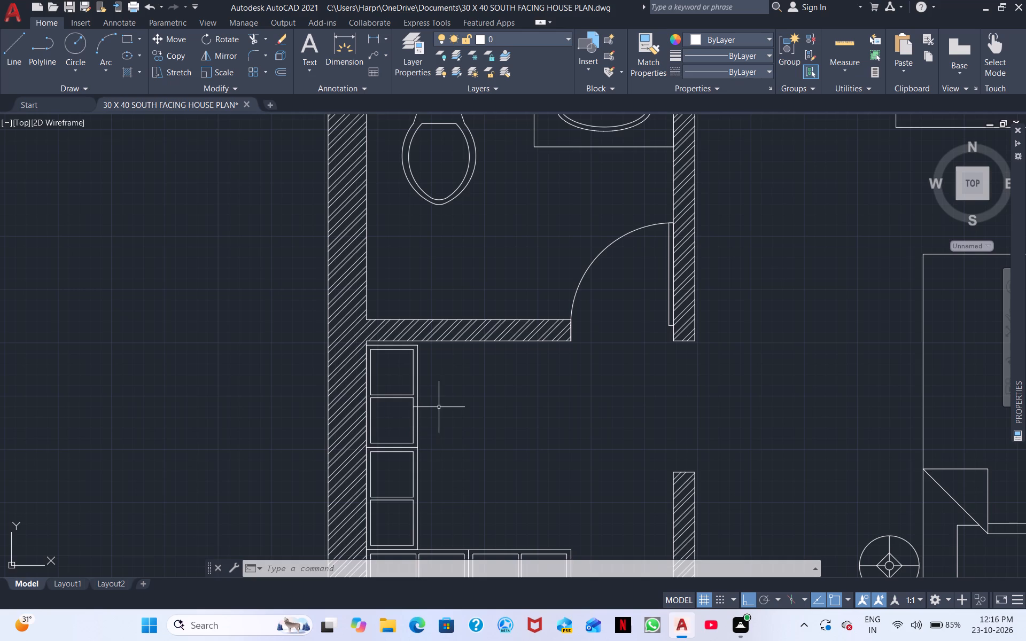
{"action": "scroll", "coordinate": [462, 423], "scroll_direction": "down", "scroll_amount": 1}
{"action": "scroll", "coordinate": [499, 461], "scroll_direction": "up", "scroll_amount": 2}
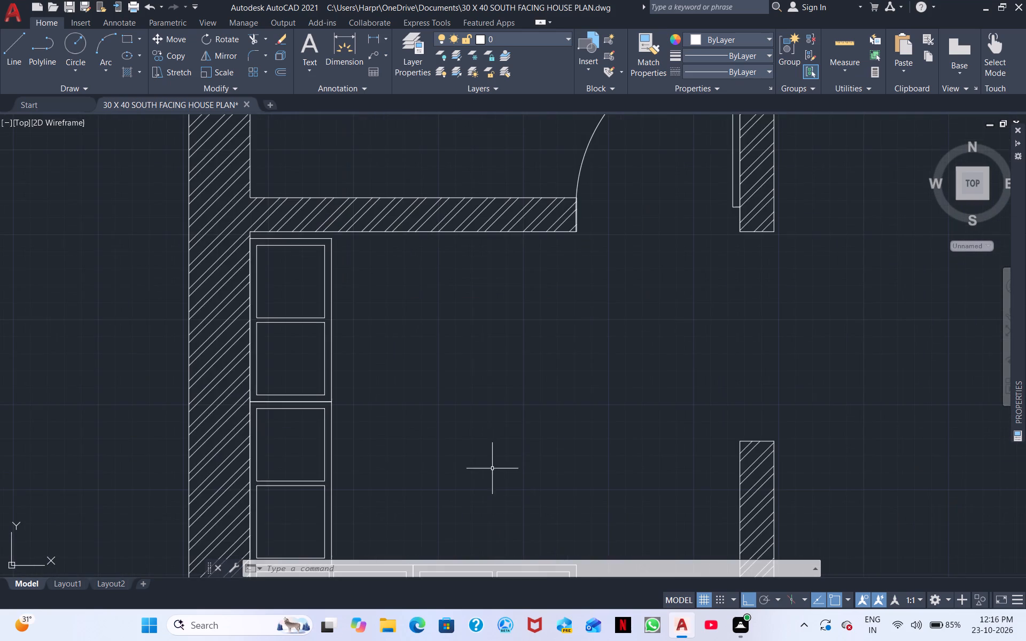
{"action": "scroll", "coordinate": [478, 475], "scroll_direction": "down", "scroll_amount": 1}
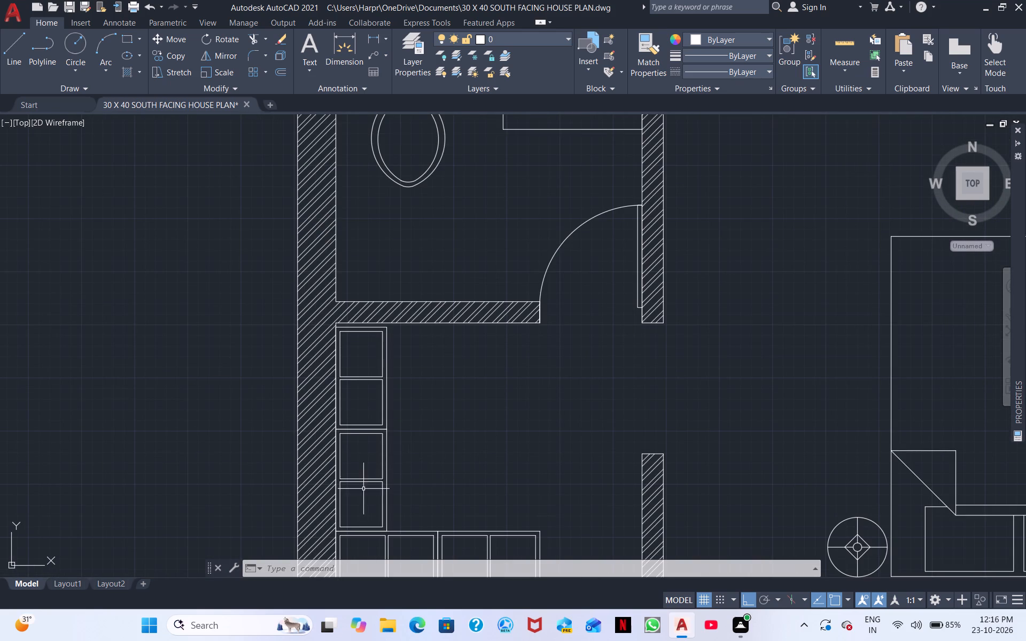
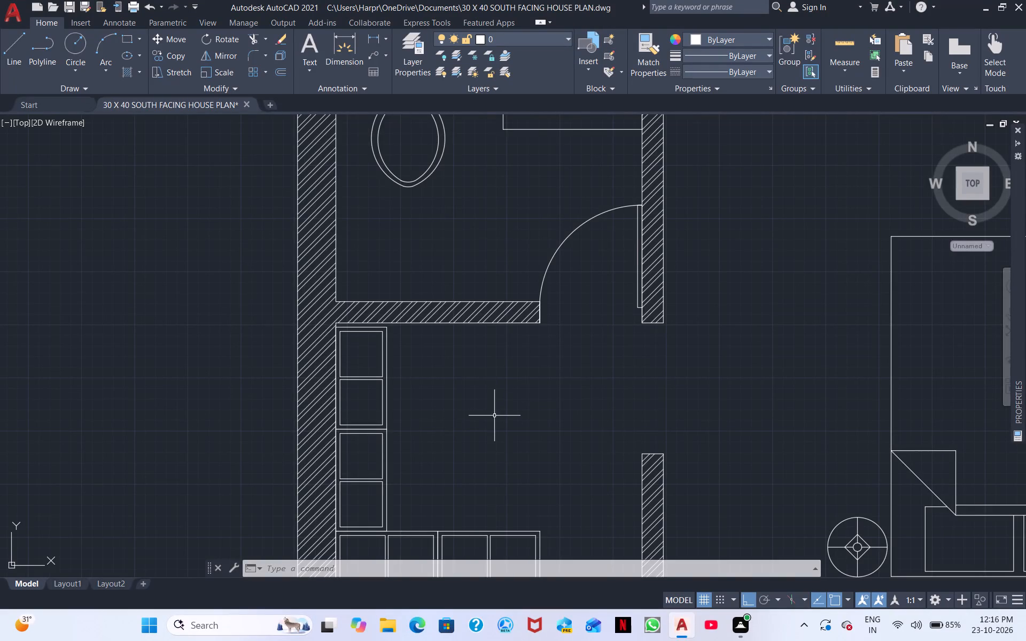
Examine the second plan's rooms from the L-shaped wardrobe to the south toilet, then the first plan's overall layout.
{"action": "middle_click_drag", "start_coordinate": [493, 444], "coordinate": [312, 523]}
{"action": "middle_click_drag", "start_coordinate": [339, 494], "coordinate": [232, 488]}
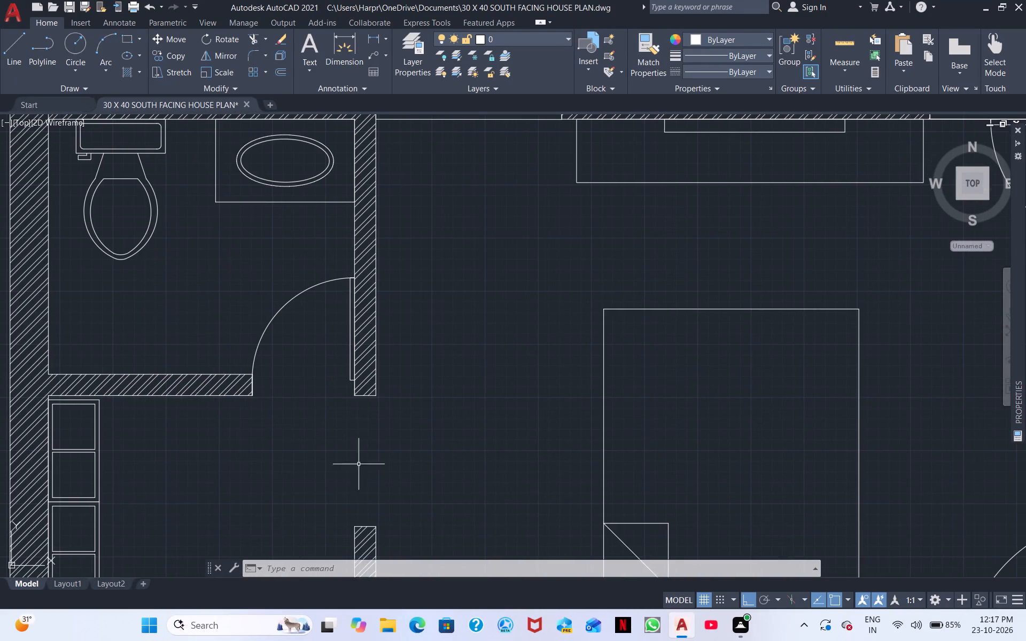
{"action": "middle_click_drag", "start_coordinate": [372, 449], "coordinate": [259, 459]}
{"action": "middle_click_drag", "start_coordinate": [371, 449], "coordinate": [279, 425]}
{"action": "middle_click_drag", "start_coordinate": [422, 467], "coordinate": [387, 387]}
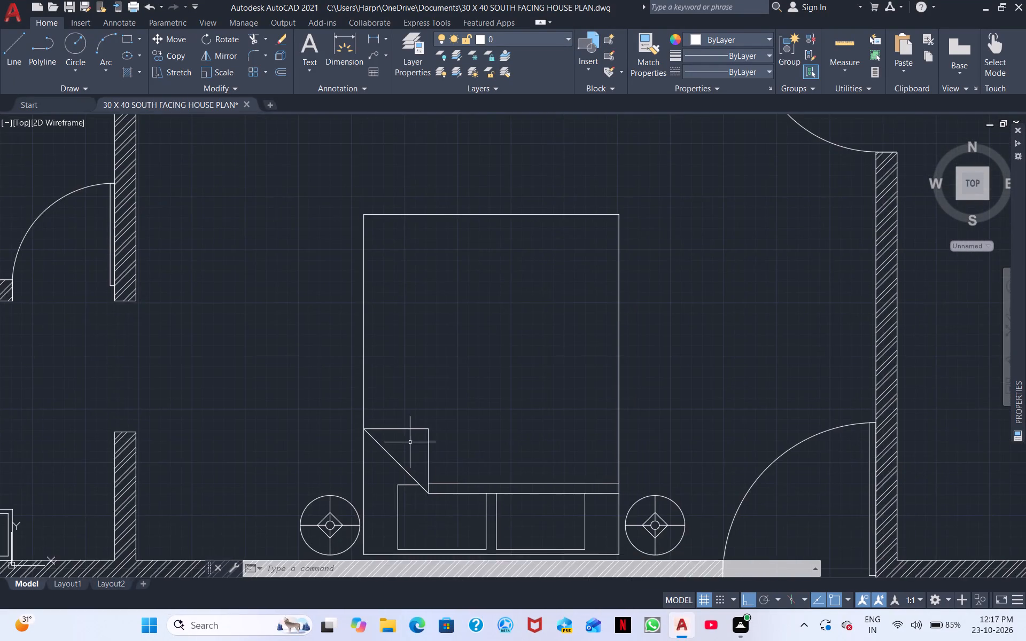
{"action": "middle_click_drag", "start_coordinate": [423, 468], "coordinate": [397, 359]}
{"action": "scroll", "coordinate": [523, 433], "scroll_direction": "down", "scroll_amount": 1}
{"action": "scroll", "coordinate": [648, 501], "scroll_direction": "down", "scroll_amount": 1}
{"action": "middle_click_drag", "start_coordinate": [689, 456], "coordinate": [591, 312]}
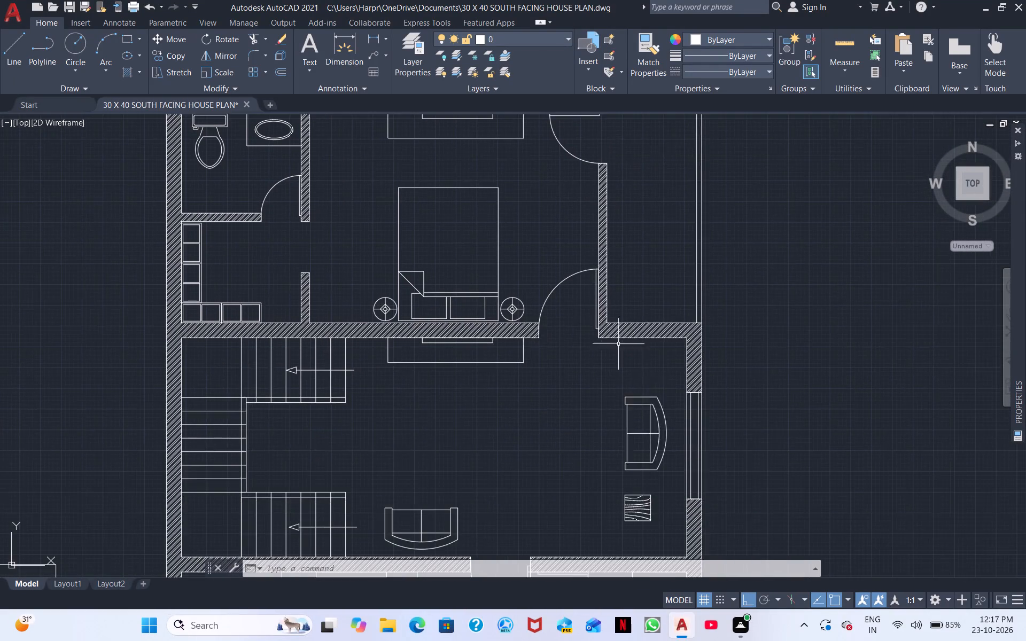
{"action": "middle_click_drag", "start_coordinate": [663, 443], "coordinate": [592, 348]}
{"action": "middle_click_drag", "start_coordinate": [504, 432], "coordinate": [438, 298]}
{"action": "middle_click_drag", "start_coordinate": [498, 423], "coordinate": [407, 307]}
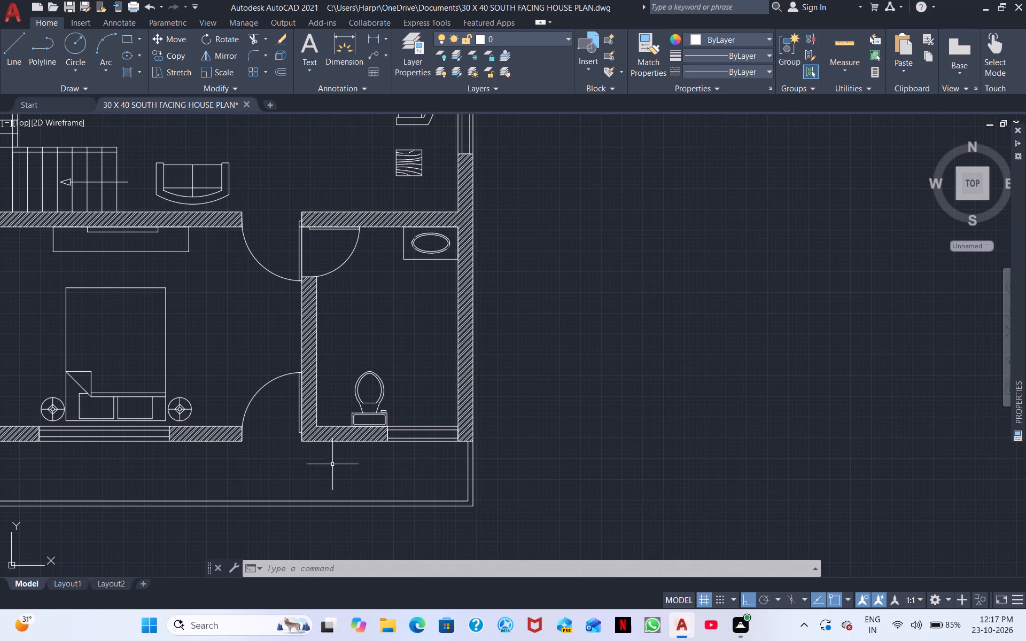
{"action": "middle_click_drag", "start_coordinate": [332, 464], "coordinate": [772, 468]}
{"action": "scroll", "coordinate": [607, 454], "scroll_direction": "down", "scroll_amount": 1}
{"action": "middle_click_drag", "start_coordinate": [406, 455], "coordinate": [689, 512]}
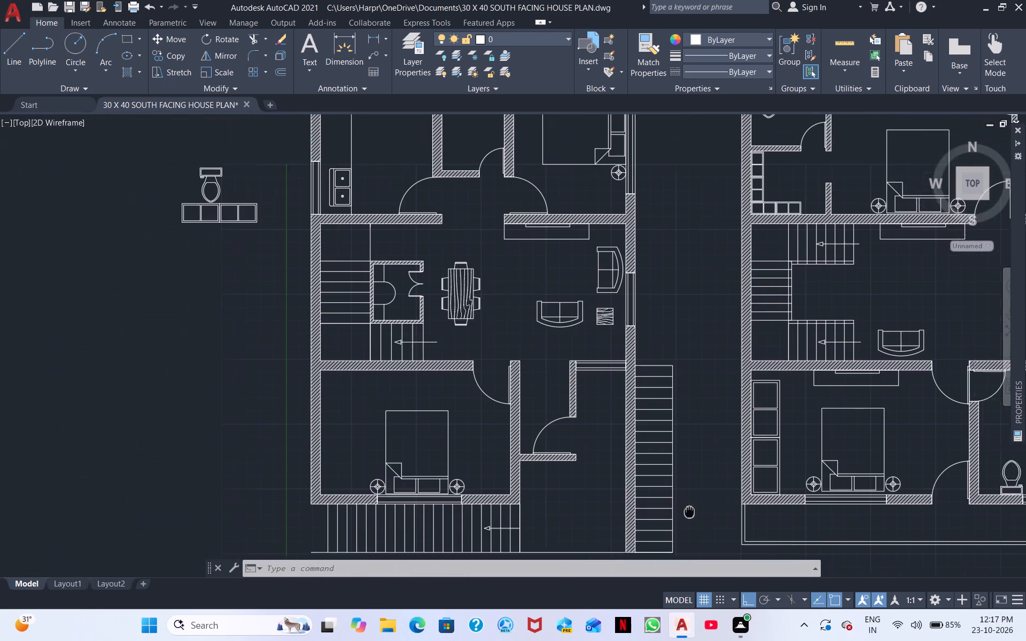
{"action": "middle_click_drag", "start_coordinate": [689, 512], "coordinate": [714, 520]}
{"action": "scroll", "coordinate": [559, 473], "scroll_direction": "down", "scroll_amount": 1}
{"action": "scroll", "coordinate": [514, 421], "scroll_direction": "up", "scroll_amount": 1}
{"action": "middle_click_drag", "start_coordinate": [503, 419], "coordinate": [504, 457]}
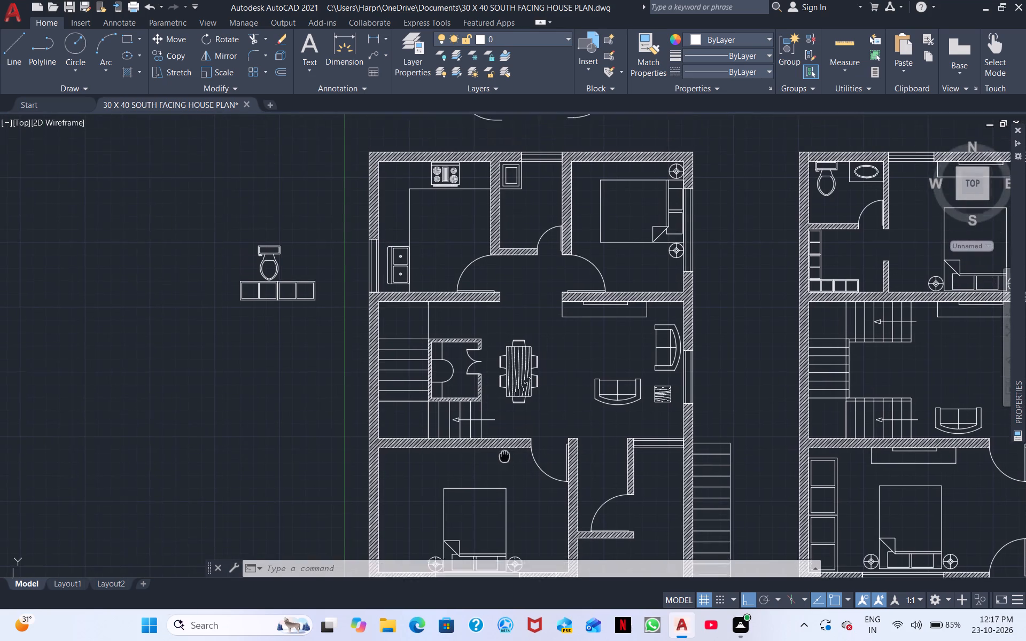
{"action": "middle_click_drag", "start_coordinate": [504, 457], "coordinate": [507, 472]}
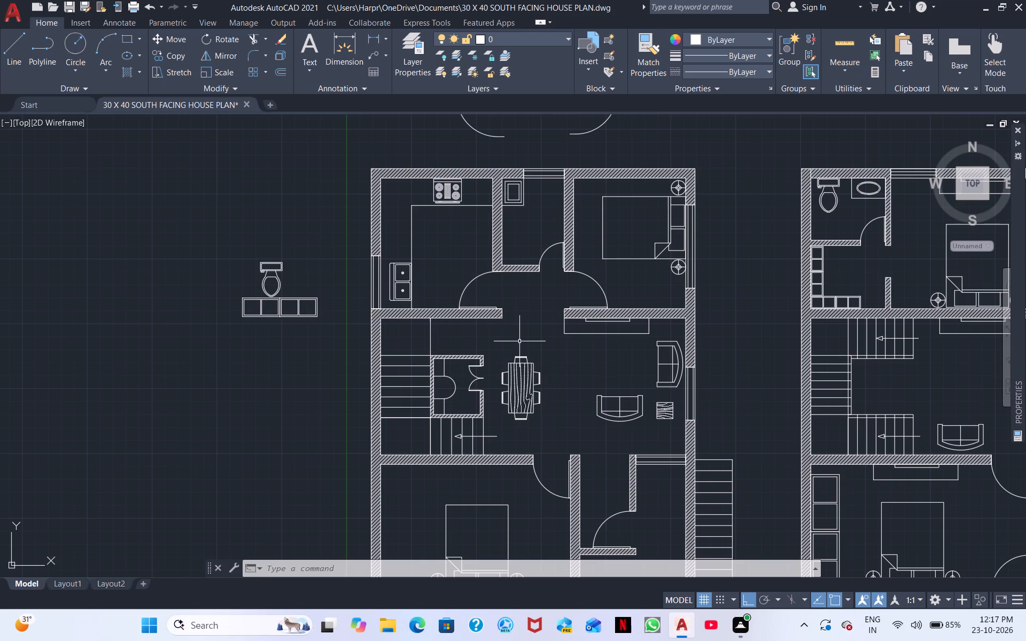
Label the first plan's kitchen with 6" high single-line text at 0° rotation: KITCHEN, with 9'0" X 10'6" on a second line.
{"action": "scroll", "coordinate": [507, 395], "scroll_direction": "up", "scroll_amount": 1}
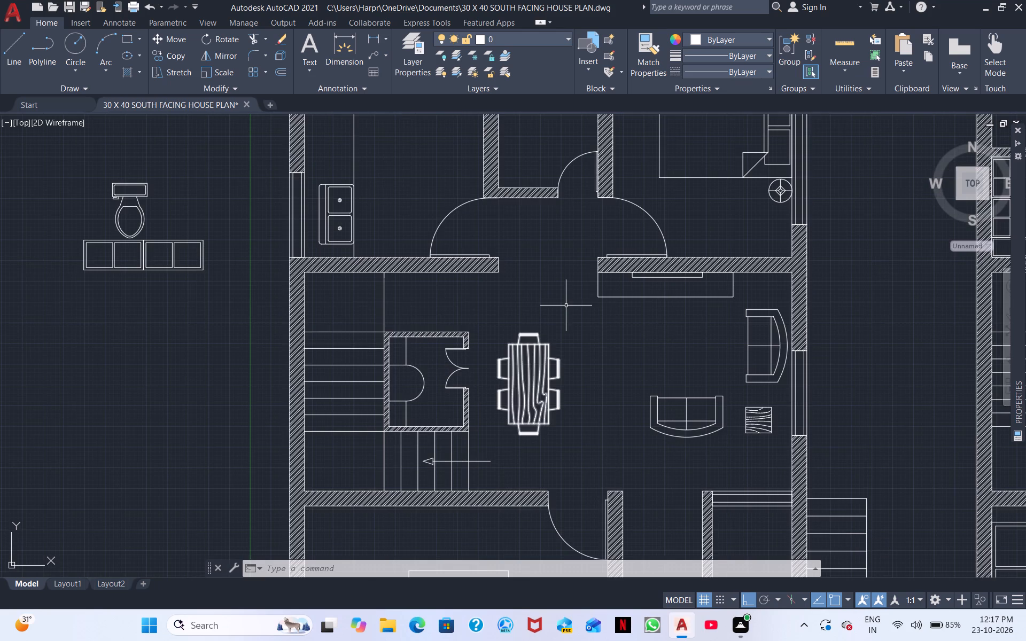
{"action": "middle_click_drag", "start_coordinate": [572, 303], "coordinate": [550, 468]}
{"action": "scroll", "coordinate": [341, 310], "scroll_direction": "up", "scroll_amount": 1}
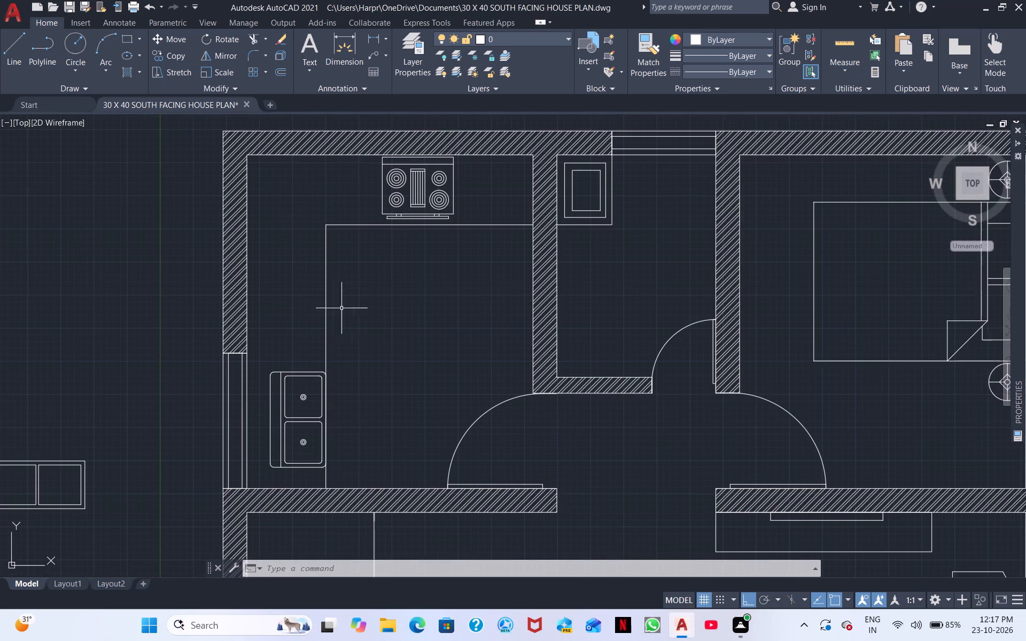
{"action": "middle_click_drag", "start_coordinate": [375, 323], "coordinate": [379, 379]}
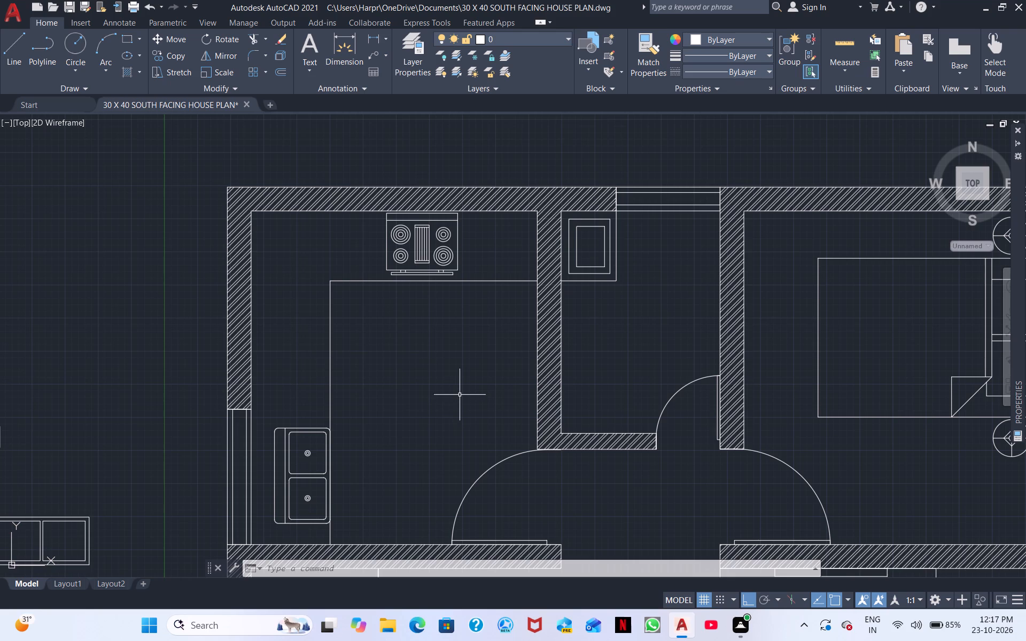
{"action": "type", "text": "DT"}
{"action": "key", "text": "space"}
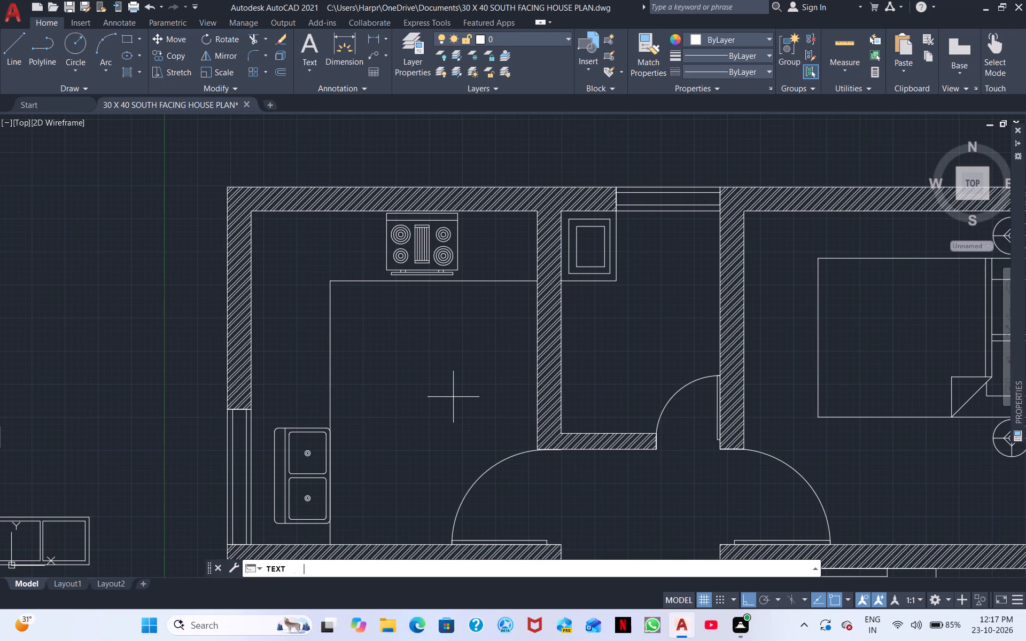
{"action": "left_click", "coordinate": [391, 331]}
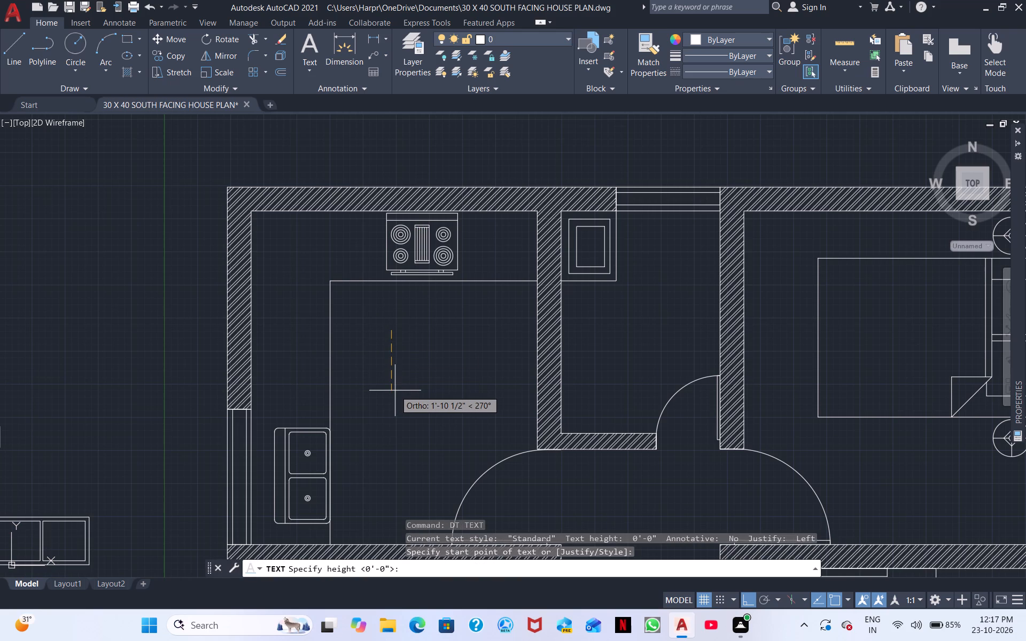
{"action": "type", "text": "6\""}
{"action": "key", "text": "Return"}
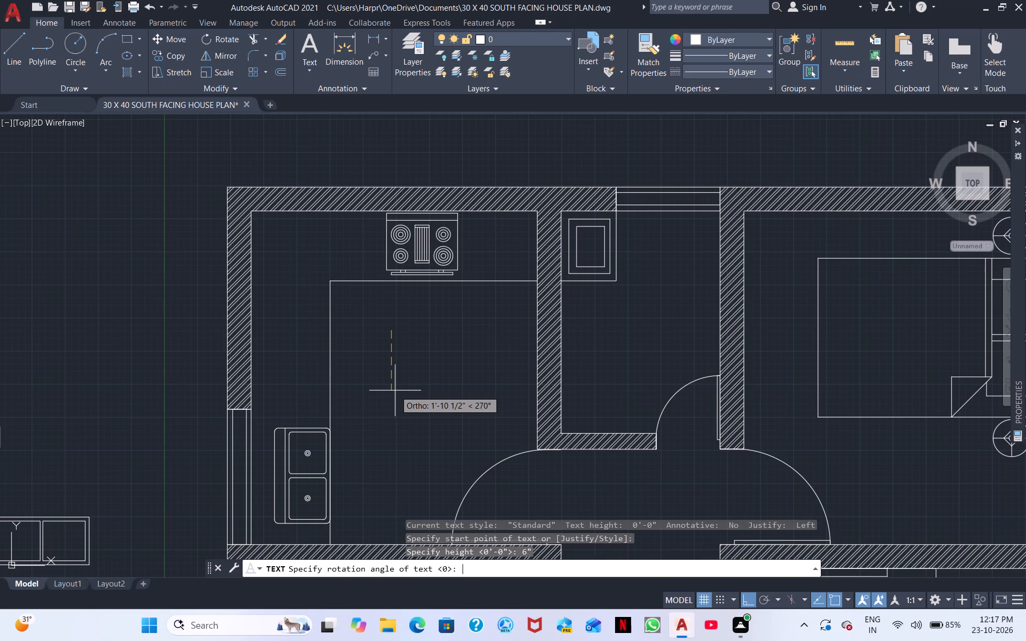
{"action": "key", "text": "0"}
{"action": "key", "text": "Return"}
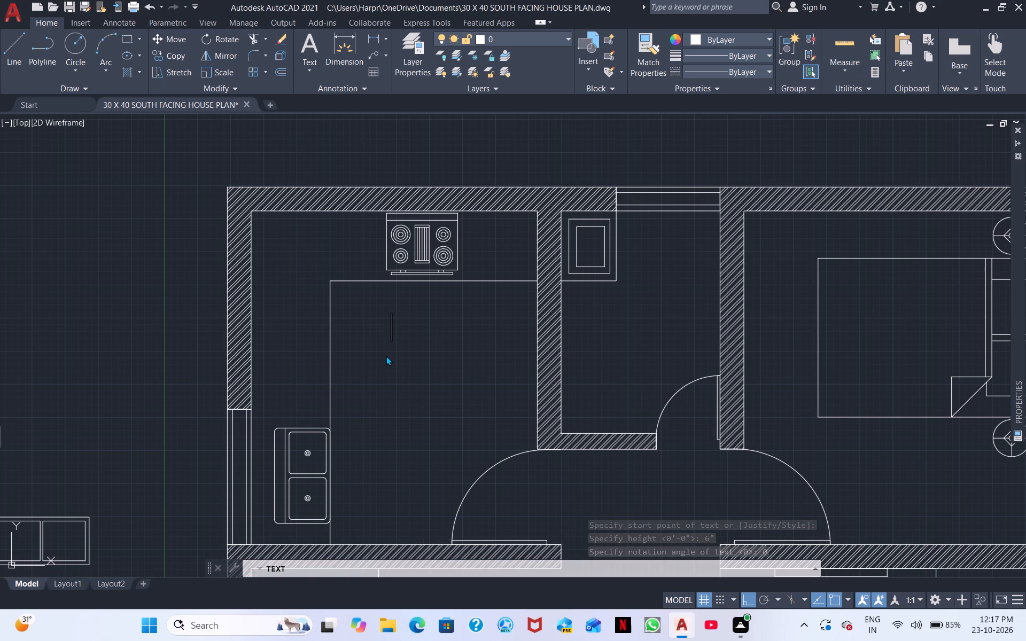
{"action": "left_click", "coordinate": [382, 342]}
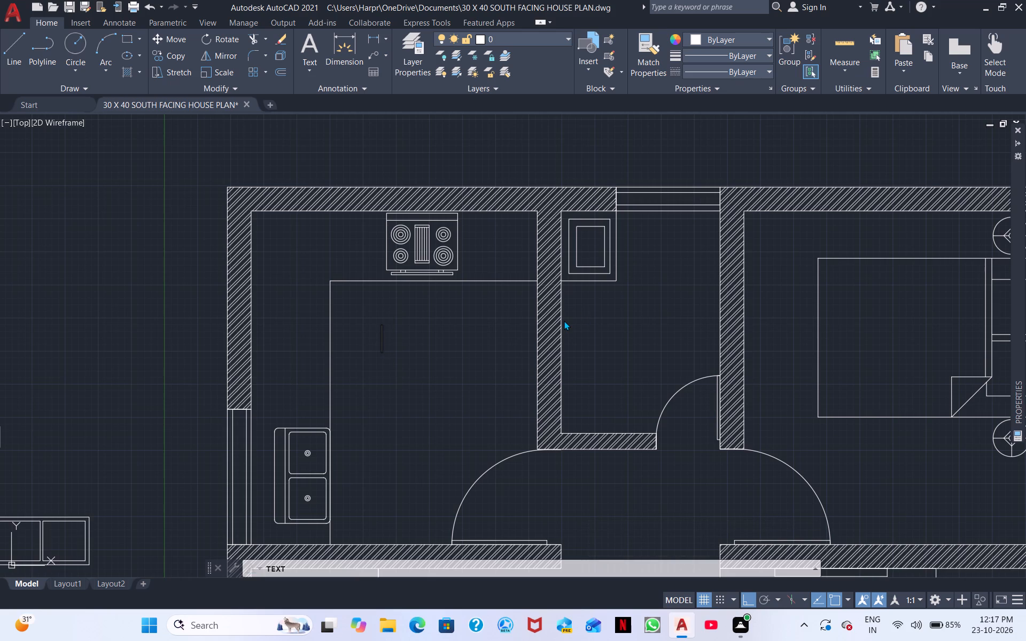
{"action": "type", "text": "KI"}
{"action": "type", "text": "TCH"}
{"action": "type", "text": "EN"}
{"action": "key", "text": "Return"}
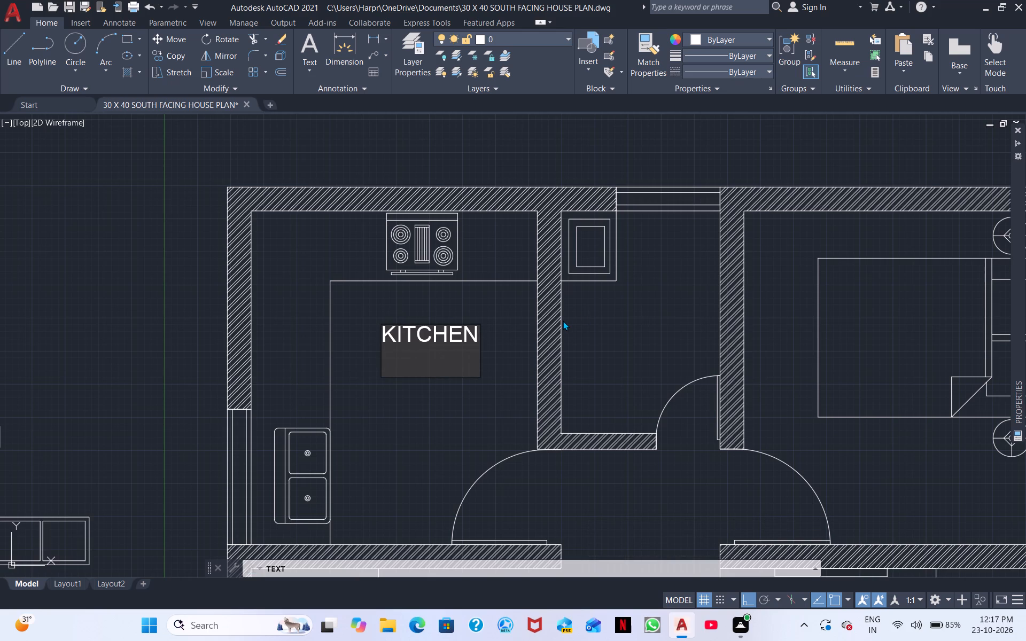
{"action": "type", "text": "9'0\""}
{"action": "key", "text": "space"}
{"action": "type", "text": "X"}
{"action": "key", "text": "space"}
{"action": "type", "text": "10'"}
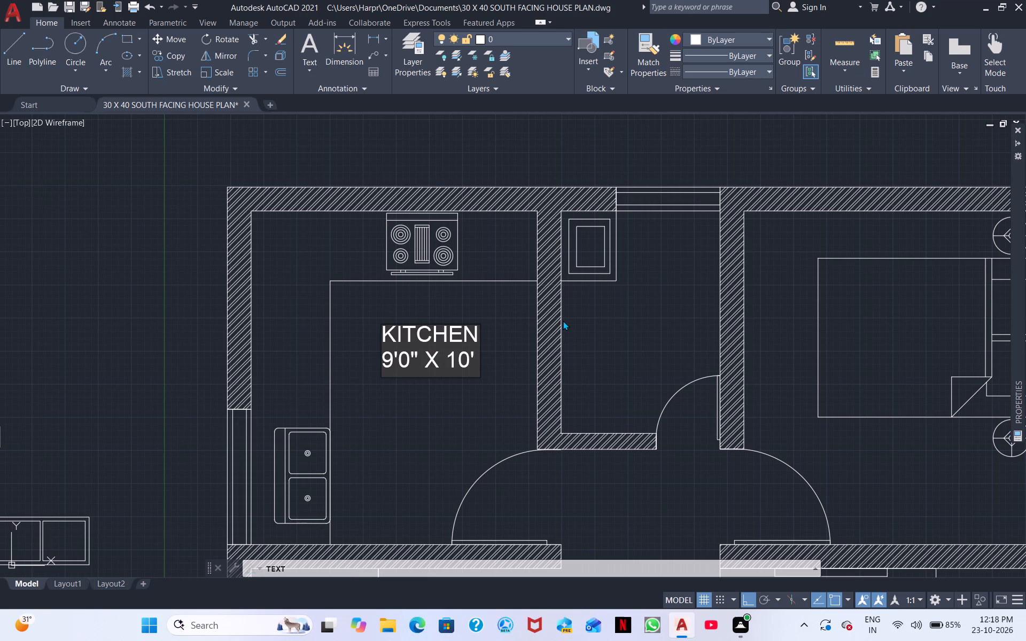
{"action": "type", "text": "6\""}
Label the room east of the kitchen C.TOILET, with 5'0" X 7'0" on a second line.
{"action": "left_click", "coordinate": [602, 320]}
{"action": "left_click", "coordinate": [591, 309]}
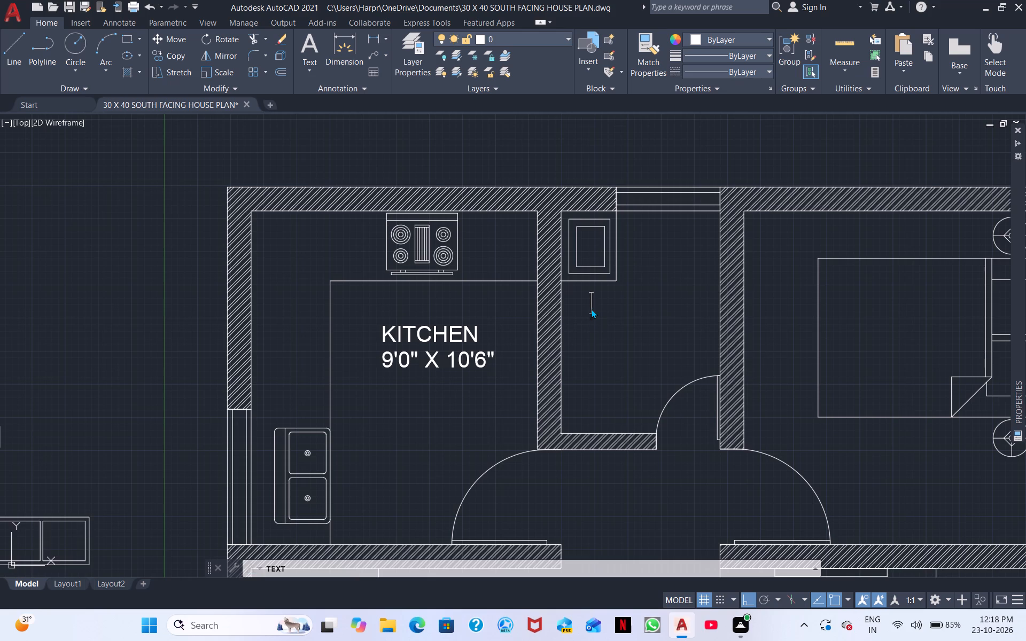
{"action": "left_click", "coordinate": [596, 309]}
{"action": "type", "text": "C,"}
{"action": "key", "text": "BackSpace"}
{"action": "key", "text": "period"}
{"action": "type", "text": "TO"}
{"action": "type", "text": "ILTE"}
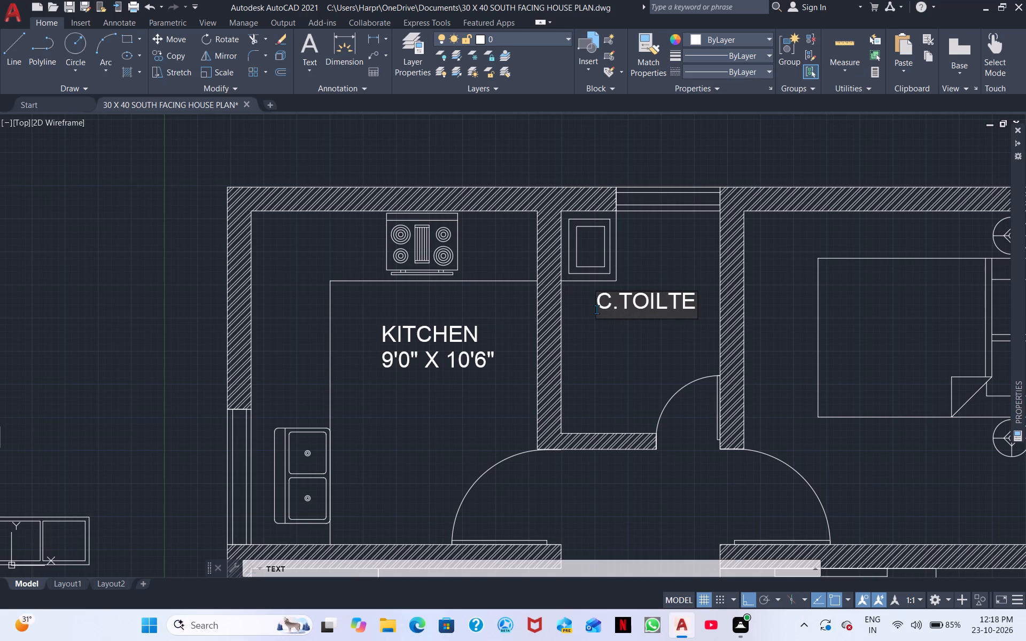
{"action": "key", "text": "BackSpace"}
{"action": "key", "text": "BackSpace"}
{"action": "type", "text": "ET"}
{"action": "key", "text": "Return"}
{"action": "type", "text": "5'"}
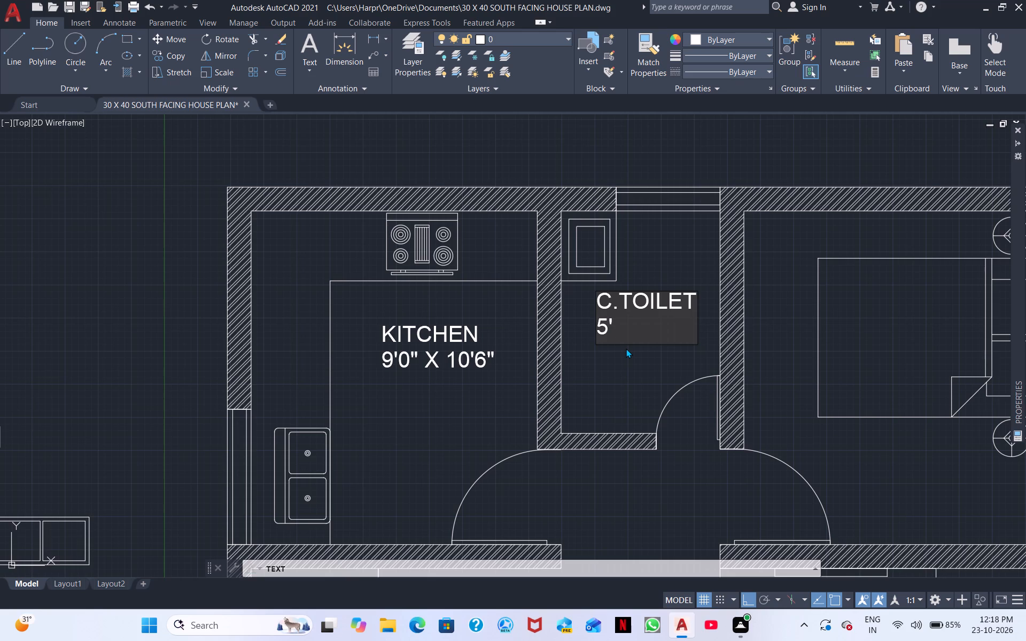
{"action": "type", "text": "0\""}
{"action": "key", "text": "space"}
{"action": "type", "text": "X"}
{"action": "key", "text": "space"}
{"action": "key", "text": "7"}
{"action": "type", "text": "'0\""}
{"action": "key", "text": "space"}
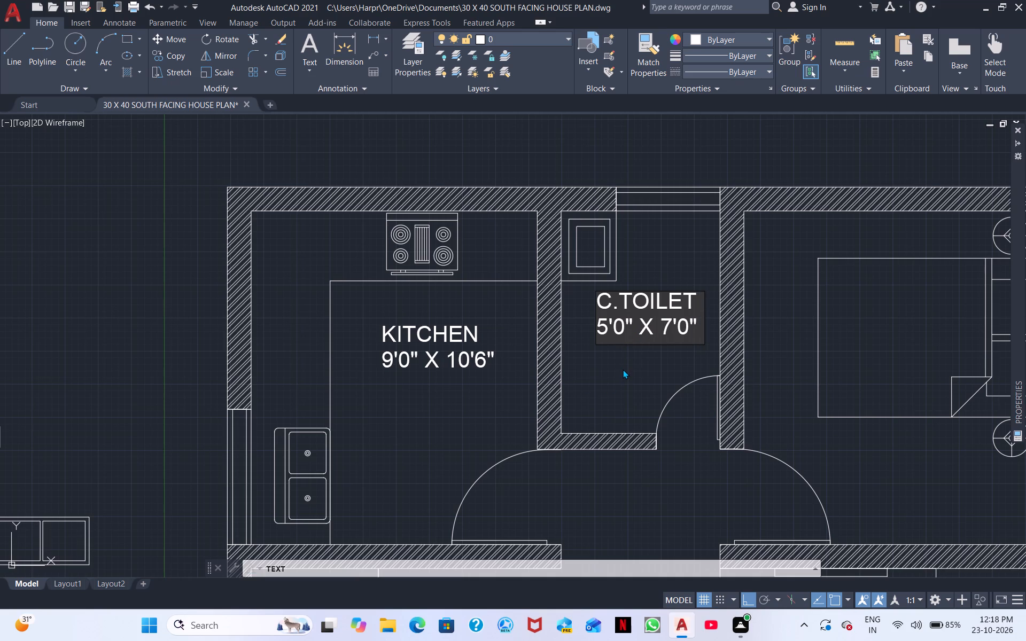
Label the first plan's northeast room BEDROOM, with 9'0" X 10'6" on a second line, just south of the bed.
{"action": "middle_click_drag", "start_coordinate": [623, 369], "coordinate": [421, 384]}
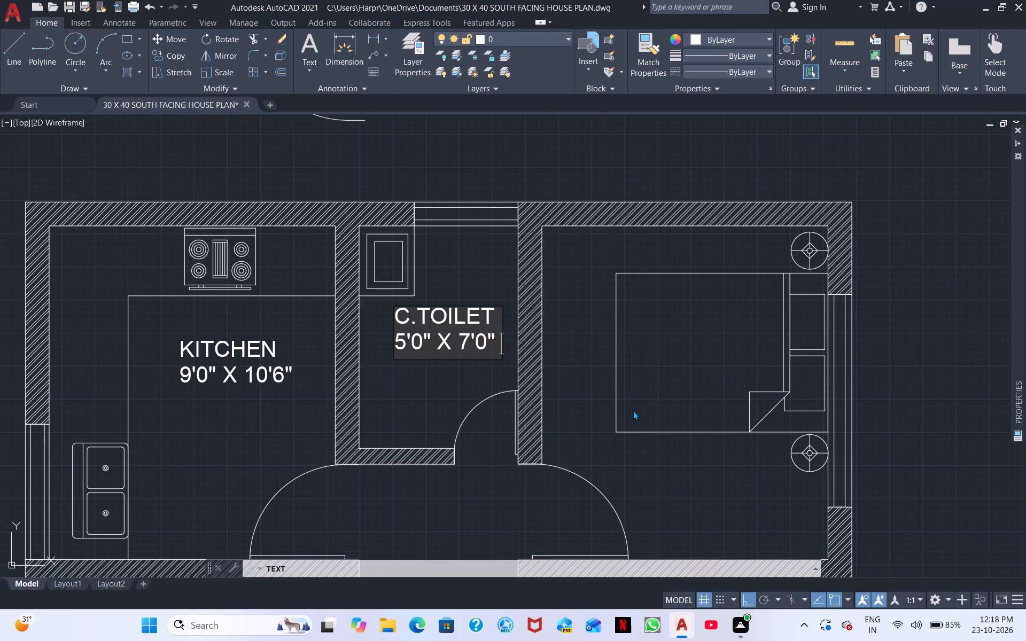
{"action": "left_click", "coordinate": [663, 455]}
{"action": "left_click", "coordinate": [659, 463]}
{"action": "type", "text": "BEDR"}
{"action": "type", "text": "OOM"}
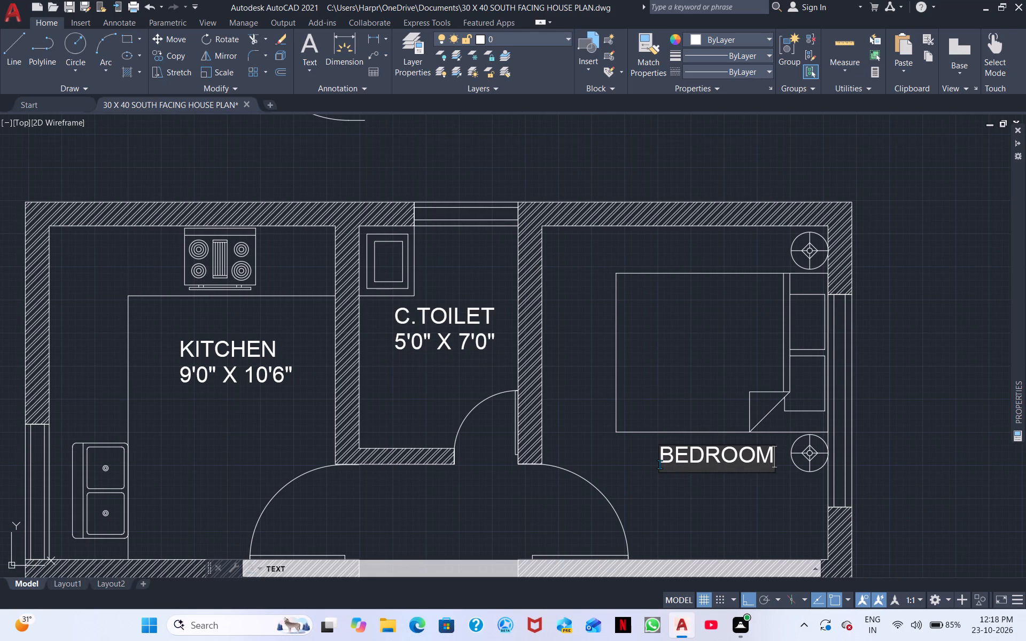
{"action": "key", "text": "Return"}
{"action": "type", "text": "9'0\" X"}
{"action": "key", "text": "space"}
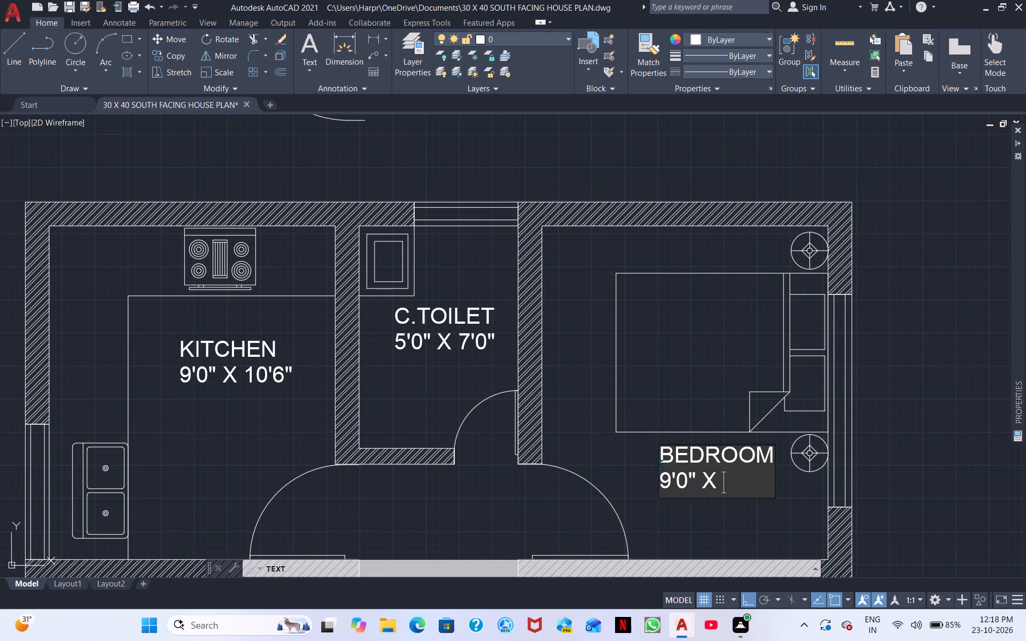
{"action": "type", "text": "10'6"}
{"action": "key", "text": "apostrophe"}
{"action": "key", "text": "apostrophe"}
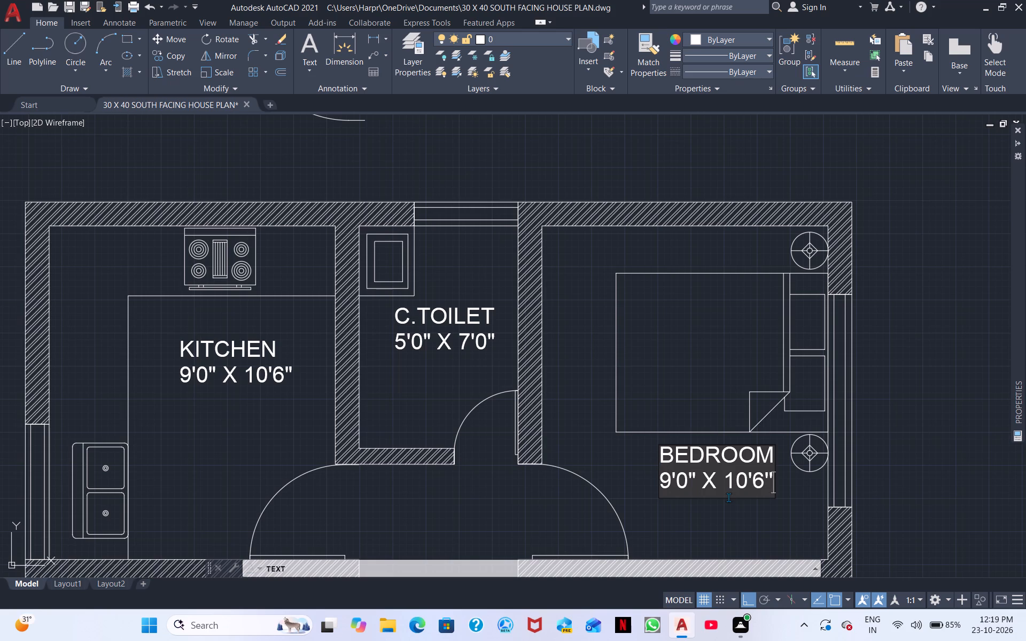
Label the small room between the stairs and the dining table POOJA, with 3'6" X 4'3" on a second line.
{"action": "middle_click_drag", "start_coordinate": [600, 478], "coordinate": [681, 352]}
{"action": "middle_click_drag", "start_coordinate": [532, 428], "coordinate": [719, 381]}
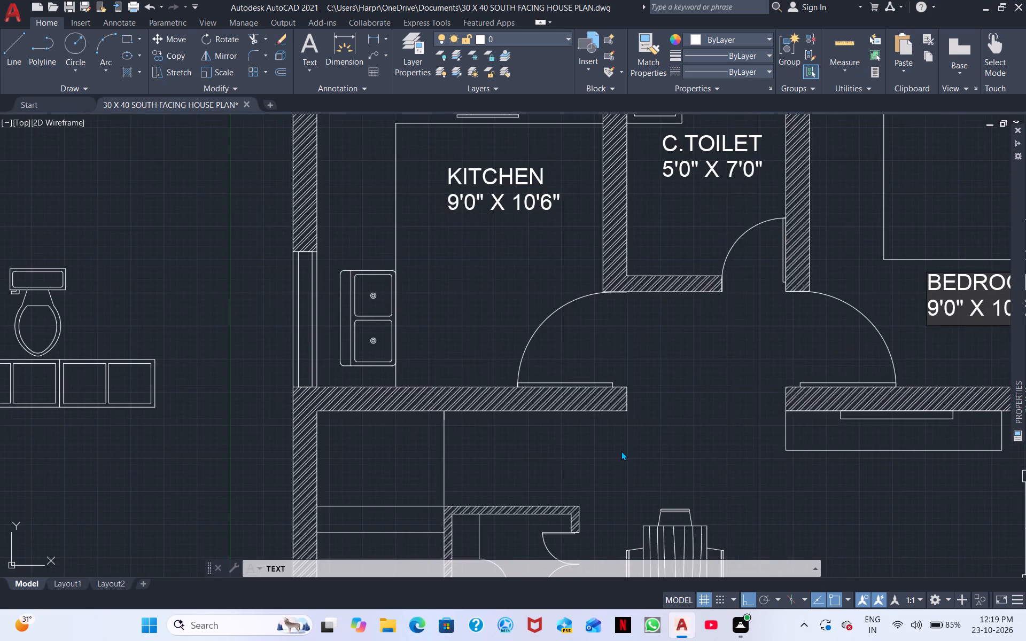
{"action": "scroll", "coordinate": [621, 451], "scroll_direction": "down", "scroll_amount": 1}
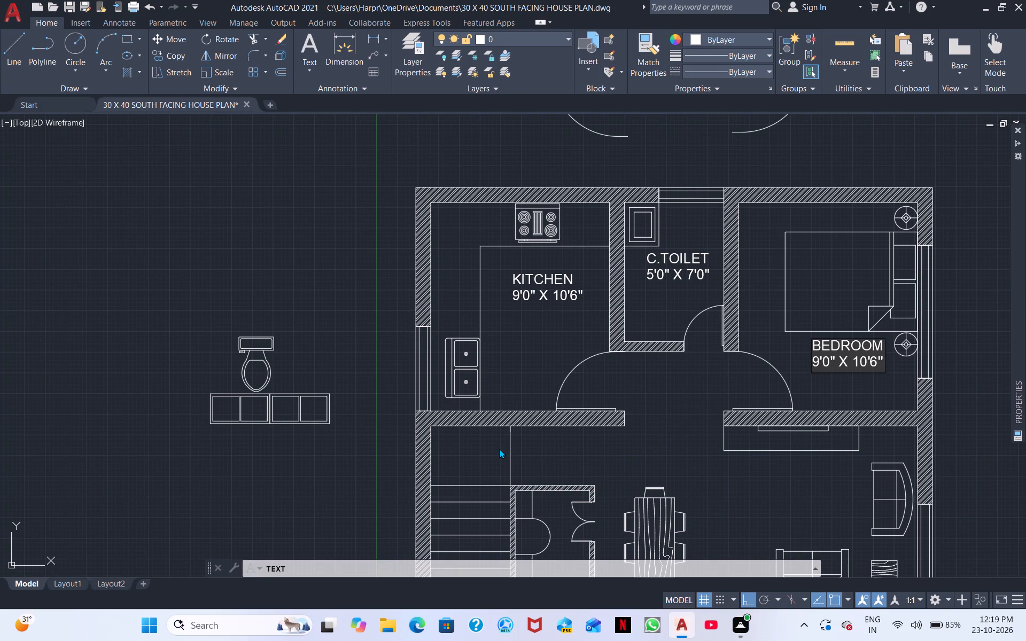
{"action": "middle_click_drag", "start_coordinate": [559, 521], "coordinate": [535, 374]}
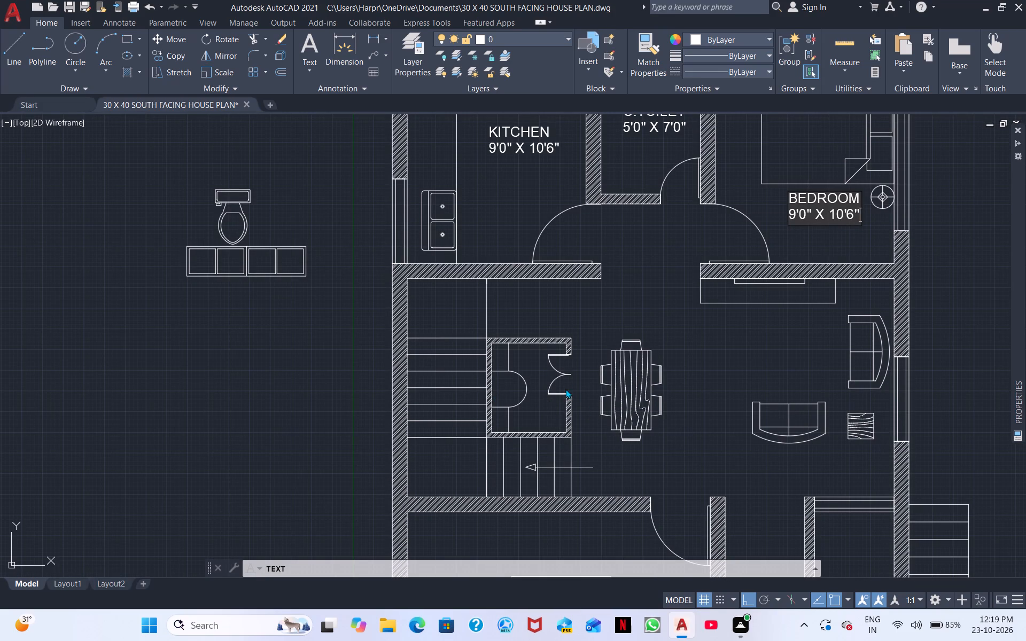
{"action": "middle_click_drag", "start_coordinate": [527, 365], "coordinate": [512, 325]}
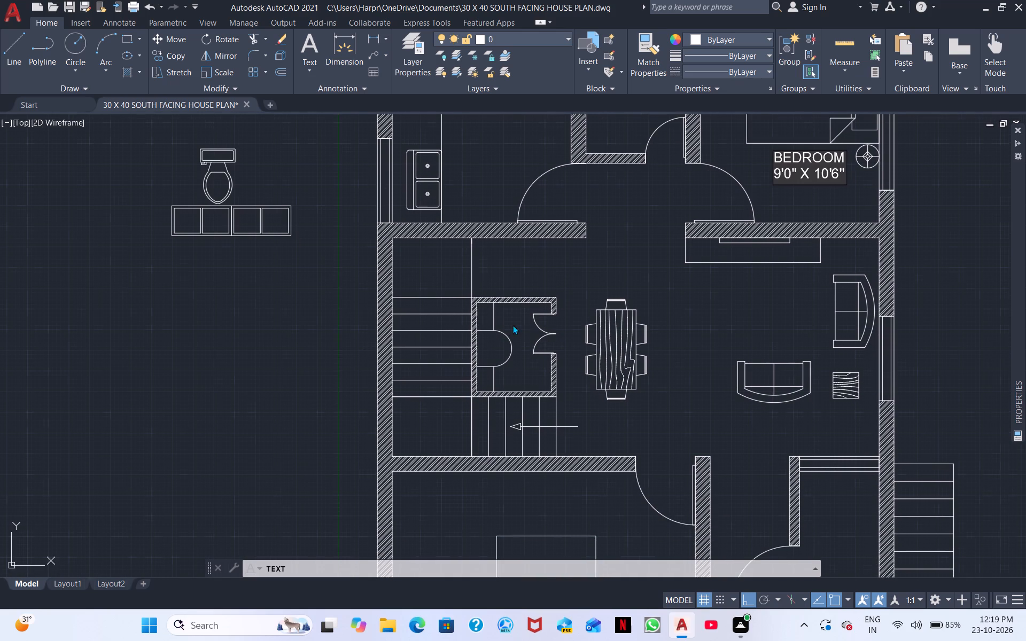
{"action": "middle_click_drag", "start_coordinate": [527, 331], "coordinate": [503, 363]}
{"action": "scroll", "coordinate": [503, 361], "scroll_direction": "up", "scroll_amount": 3}
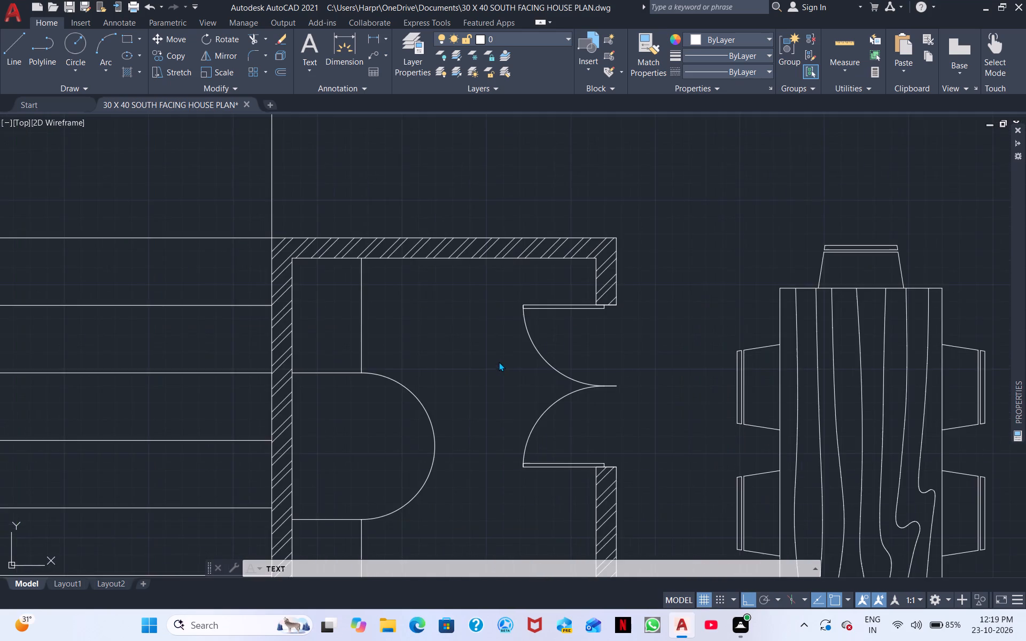
{"action": "middle_click_drag", "start_coordinate": [487, 377], "coordinate": [526, 290]}
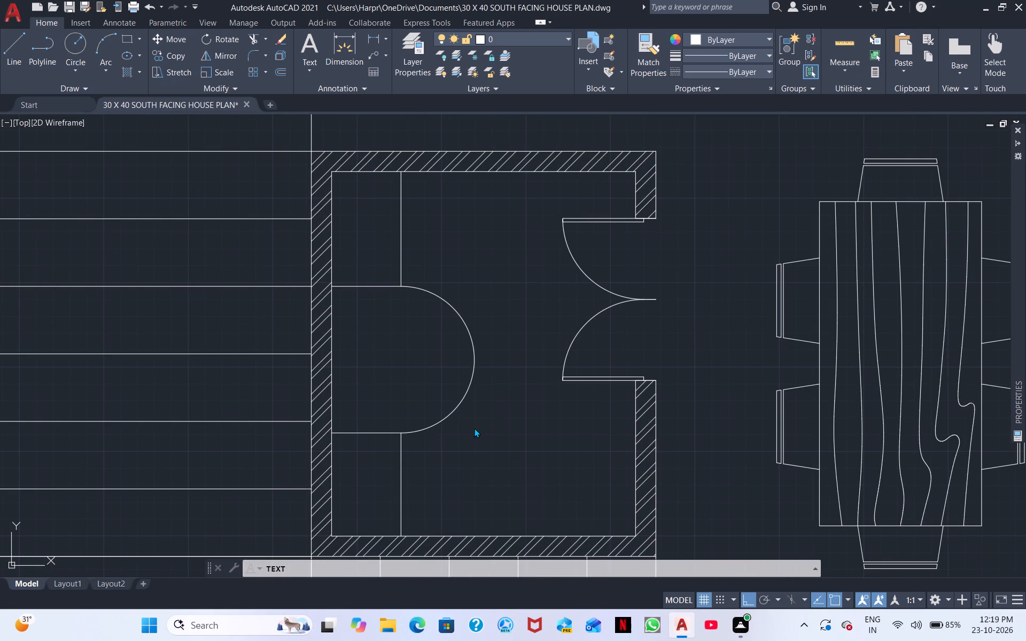
{"action": "left_click", "coordinate": [460, 430]}
{"action": "left_click", "coordinate": [483, 433]}
{"action": "type", "text": "POOJA"}
{"action": "key", "text": "Return"}
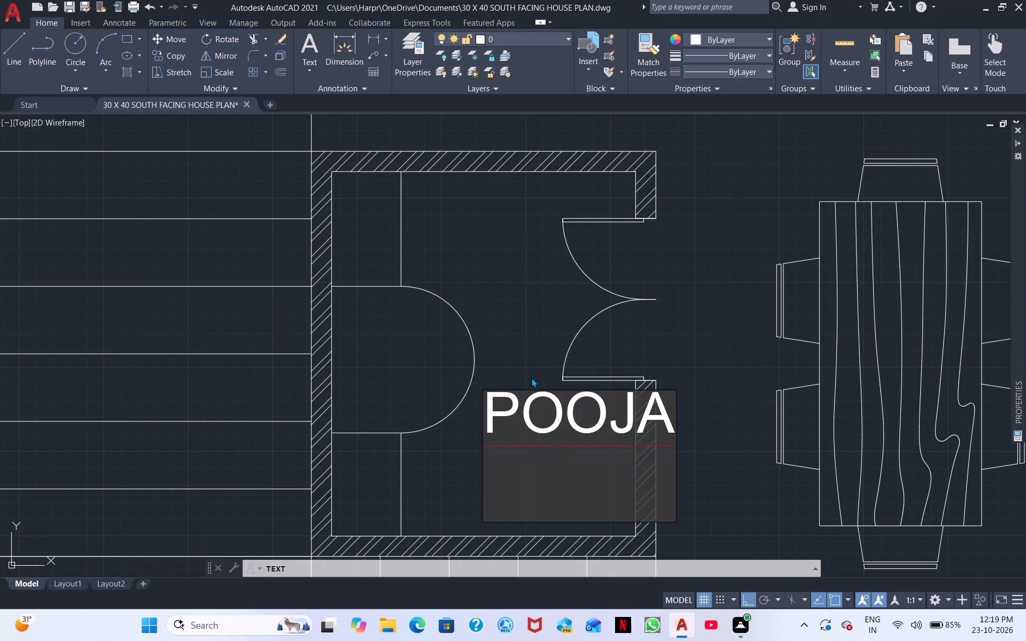
{"action": "type", "text": "3'6\" X"}
{"action": "key", "text": "space"}
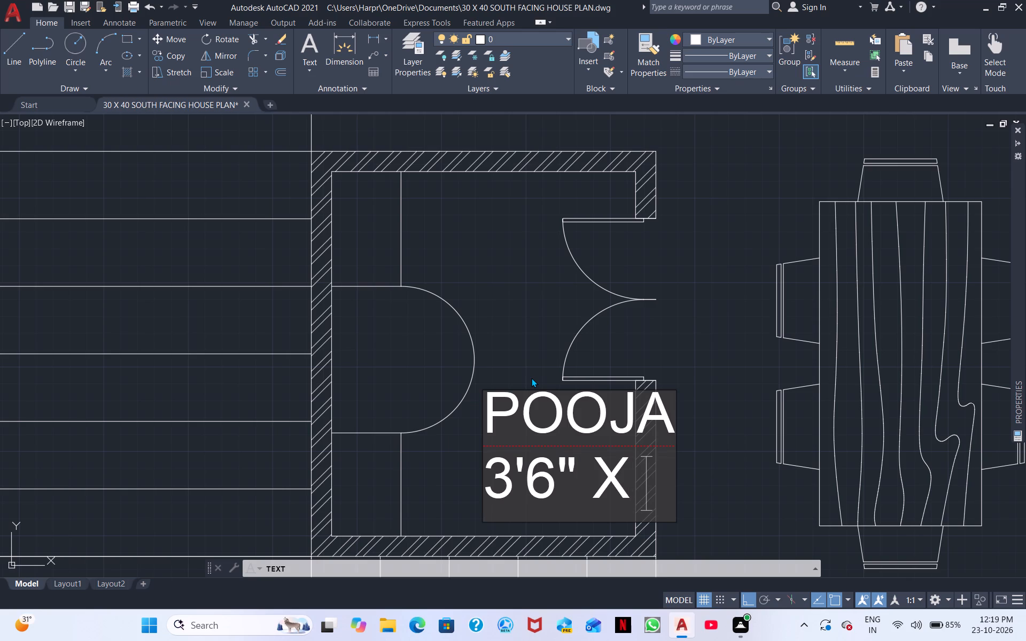
{"action": "type", "text": "4'3\""}
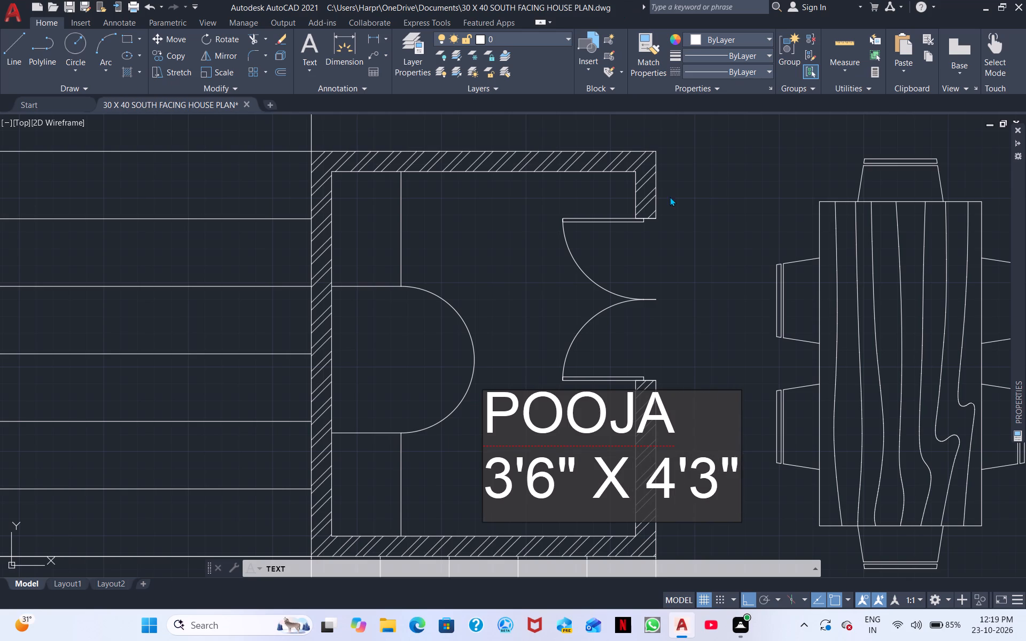
Add the text UP at the tail of the first plan's internal staircase arrow.
{"action": "left_click", "coordinate": [674, 217]}
{"action": "middle_click_drag", "start_coordinate": [733, 194], "coordinate": [433, 135]}
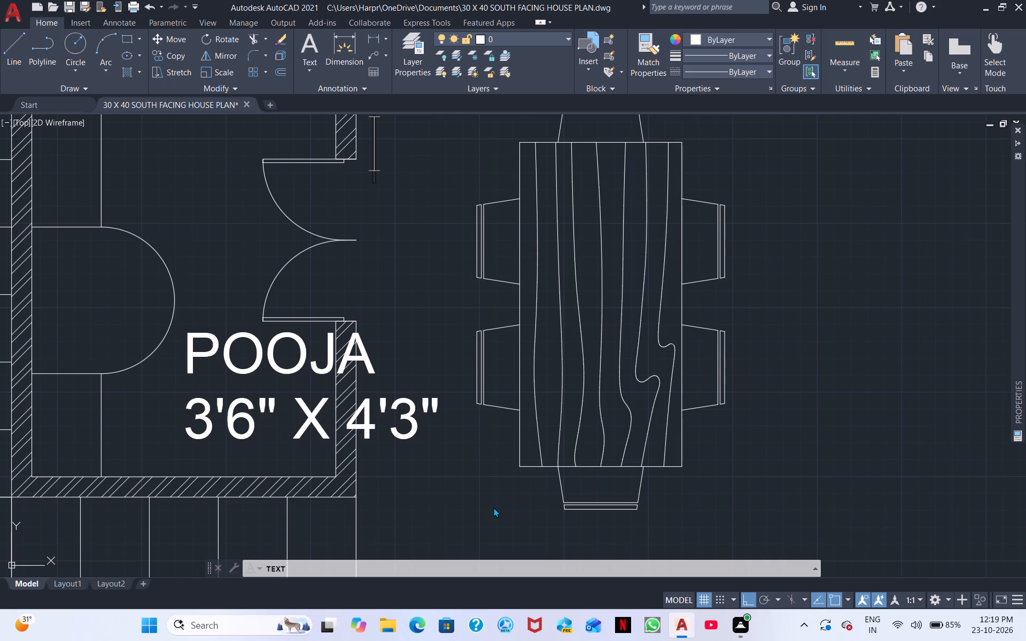
{"action": "middle_click_drag", "start_coordinate": [392, 484], "coordinate": [415, 147]}
{"action": "left_click", "coordinate": [486, 285]}
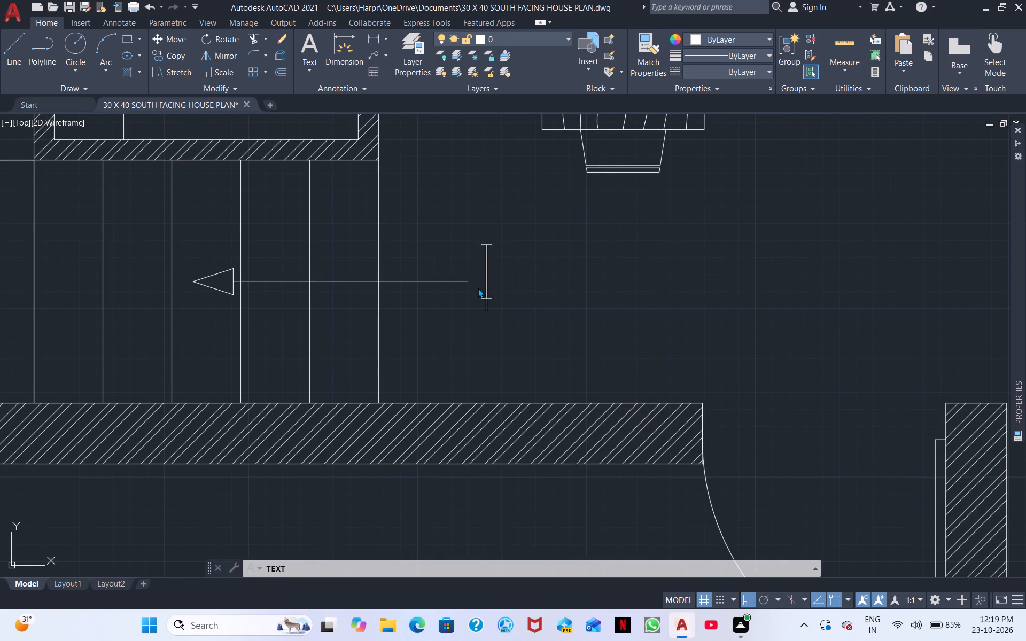
{"action": "left_click_drag", "start_coordinate": [478, 290], "coordinate": [478, 296]}
{"action": "type", "text": "UP"}
Label the bedroom south of the stairs M. BEDROOM, with 15'3" X 10'0" on a second line, north of the bed.
{"action": "middle_click_drag", "start_coordinate": [573, 253], "coordinate": [607, 3]}
{"action": "scroll", "coordinate": [638, 121], "scroll_direction": "down", "scroll_amount": 1}
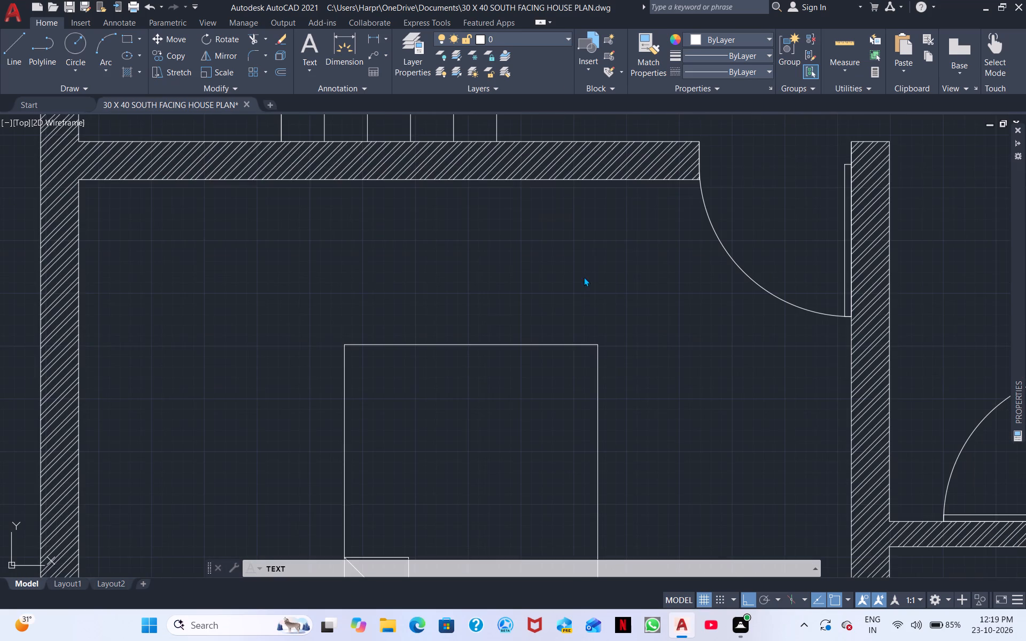
{"action": "left_click", "coordinate": [334, 253]}
{"action": "key", "text": "m"}
{"action": "type", "text": "."}
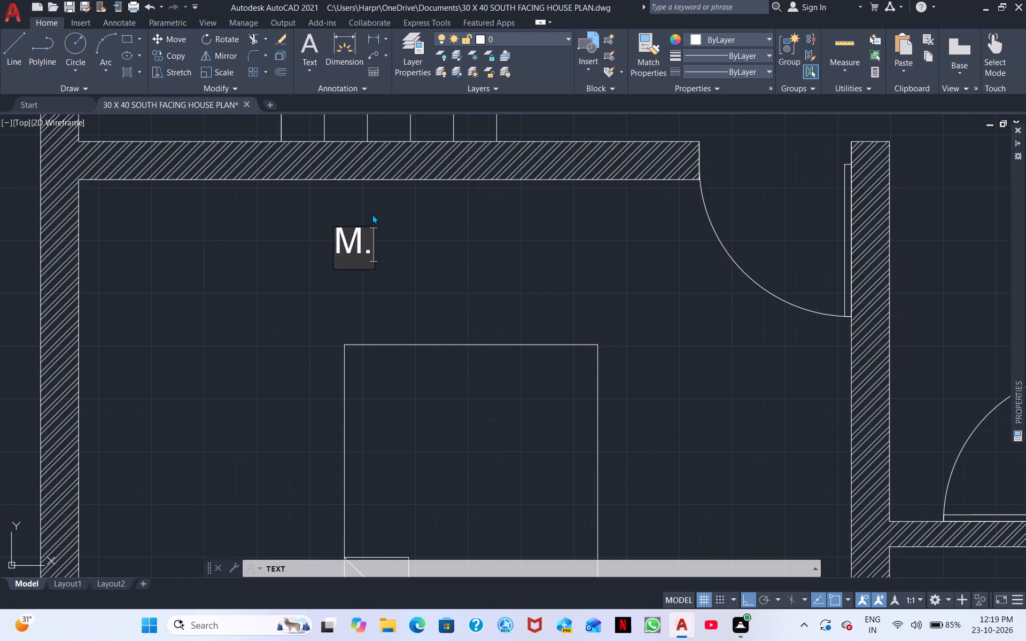
{"action": "key", "text": "space"}
{"action": "type", "text": "BEDROM"}
{"action": "type", "text": "=="}
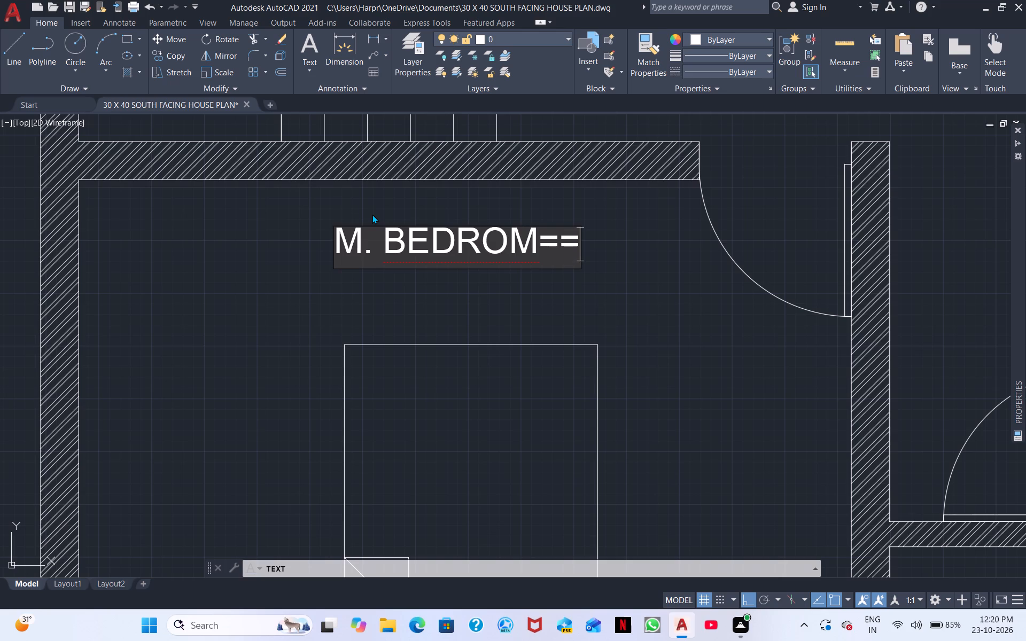
{"action": "key", "text": "BackSpace"}
{"action": "key", "text": "BackSpace"}
{"action": "key", "text": "BackSpace"}
{"action": "type", "text": "OM"}
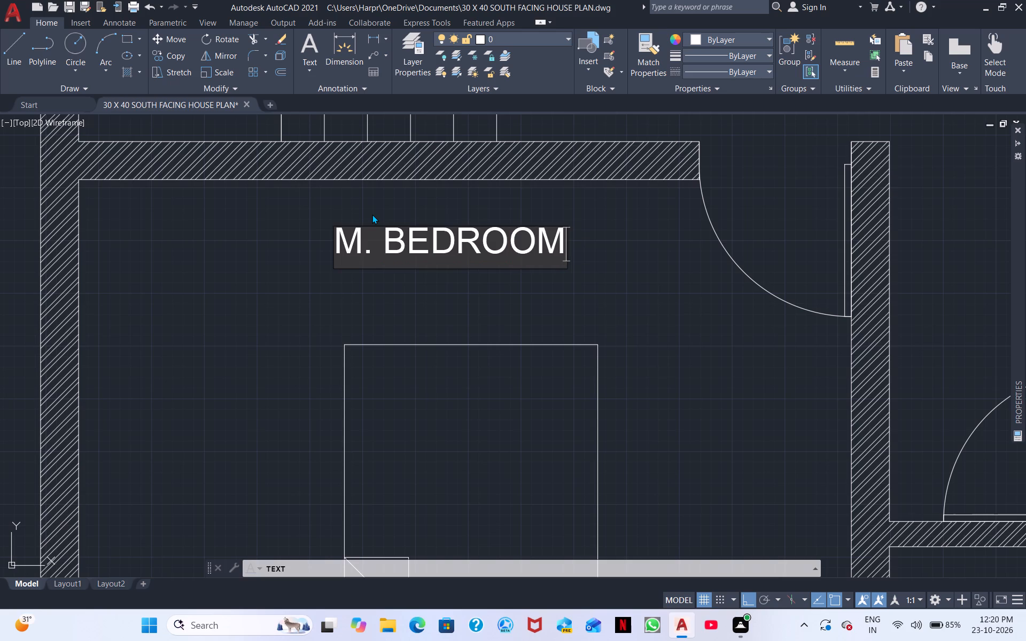
{"action": "key", "text": "space"}
{"action": "key", "text": "Return"}
{"action": "key", "text": "1"}
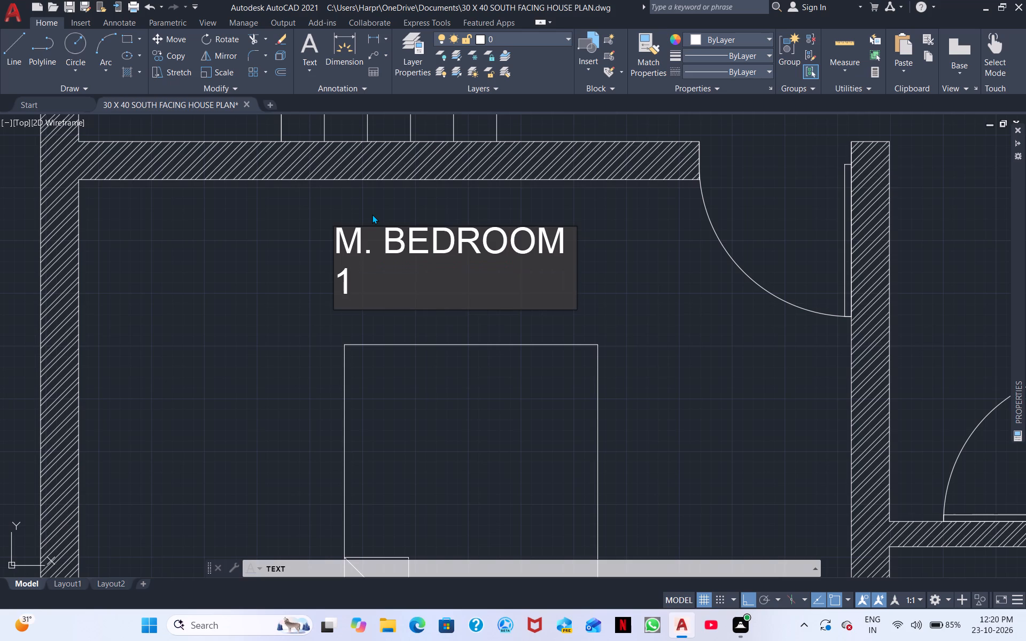
{"action": "type", "text": "5'"}
{"action": "type", "text": "3\" X"}
{"action": "key", "text": "space"}
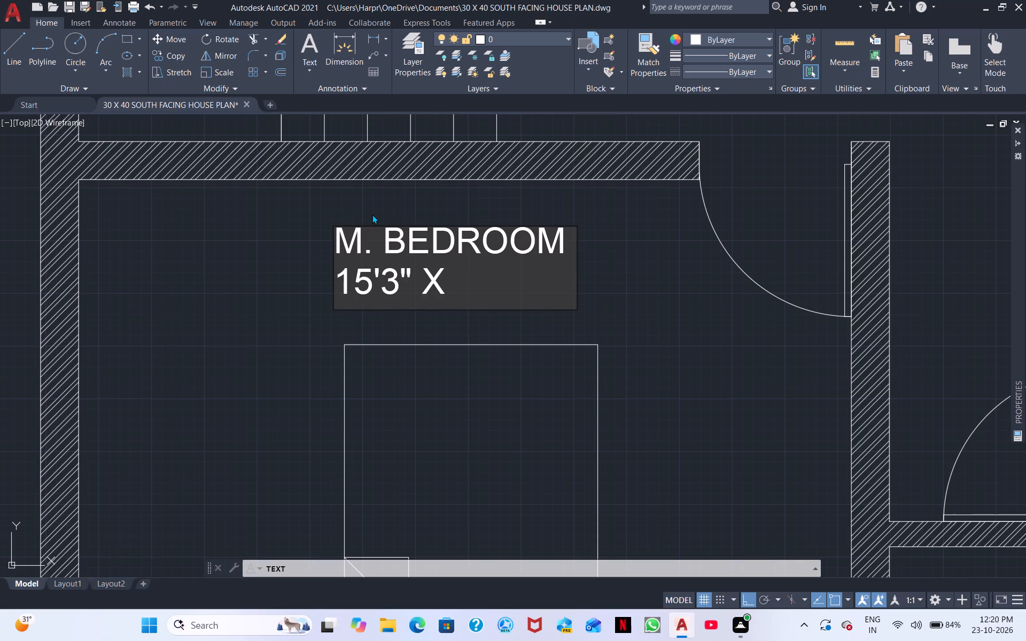
{"action": "type", "text": "10/"}
{"action": "key", "text": "BackSpace"}
{"action": "key", "text": "period"}
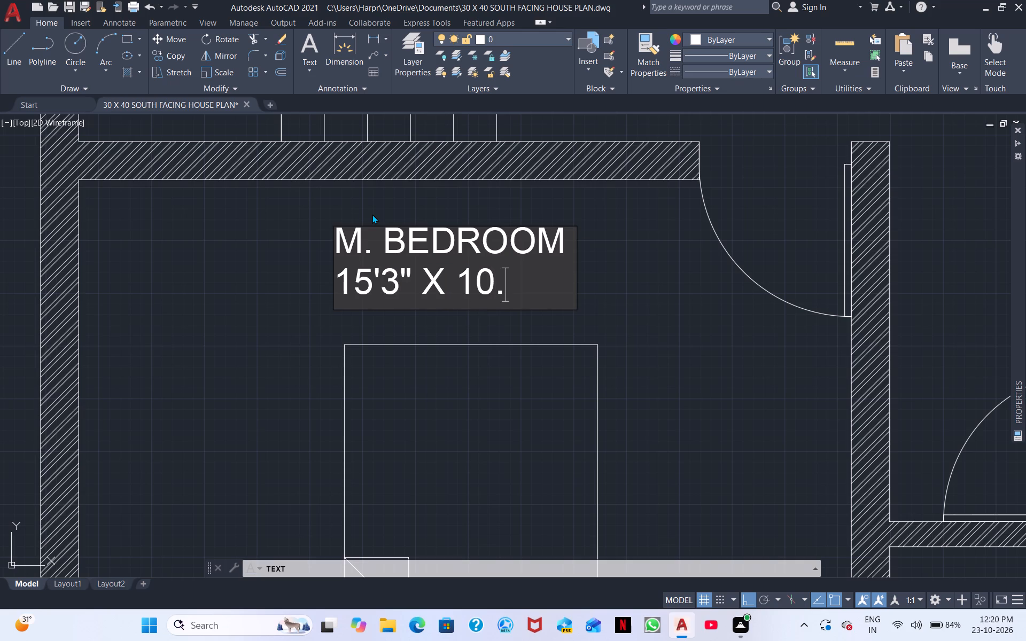
{"action": "key", "text": "BackSpace"}
{"action": "key", "text": "comma"}
{"action": "key", "text": "BackSpace"}
{"action": "key", "text": "apostrophe"}
{"action": "type", "text": "0\""}
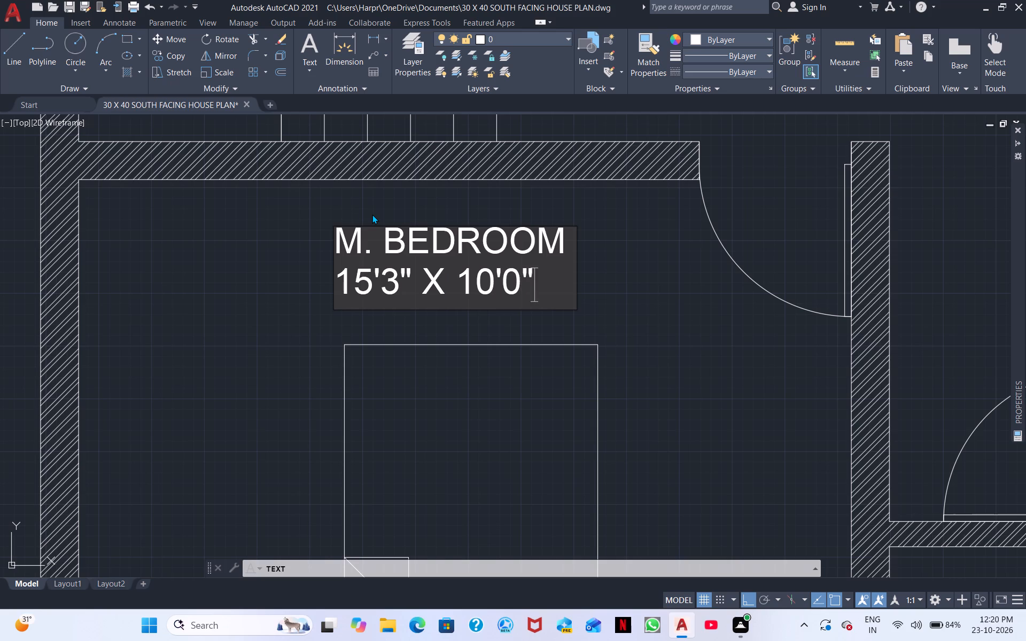
Add the text UP at the tail of the arrow on the first plan's external staircase south of the M. BEDROOM.
{"action": "middle_click_drag", "start_coordinate": [465, 432], "coordinate": [467, 432]}
{"action": "middle_click_drag", "start_coordinate": [467, 432], "coordinate": [555, 282]}
{"action": "scroll", "coordinate": [569, 285], "scroll_direction": "down", "scroll_amount": 1}
{"action": "middle_click_drag", "start_coordinate": [565, 318], "coordinate": [496, 320]}
{"action": "scroll", "coordinate": [496, 320], "scroll_direction": "down", "scroll_amount": 1}
{"action": "scroll", "coordinate": [578, 306], "scroll_direction": "down", "scroll_amount": 2}
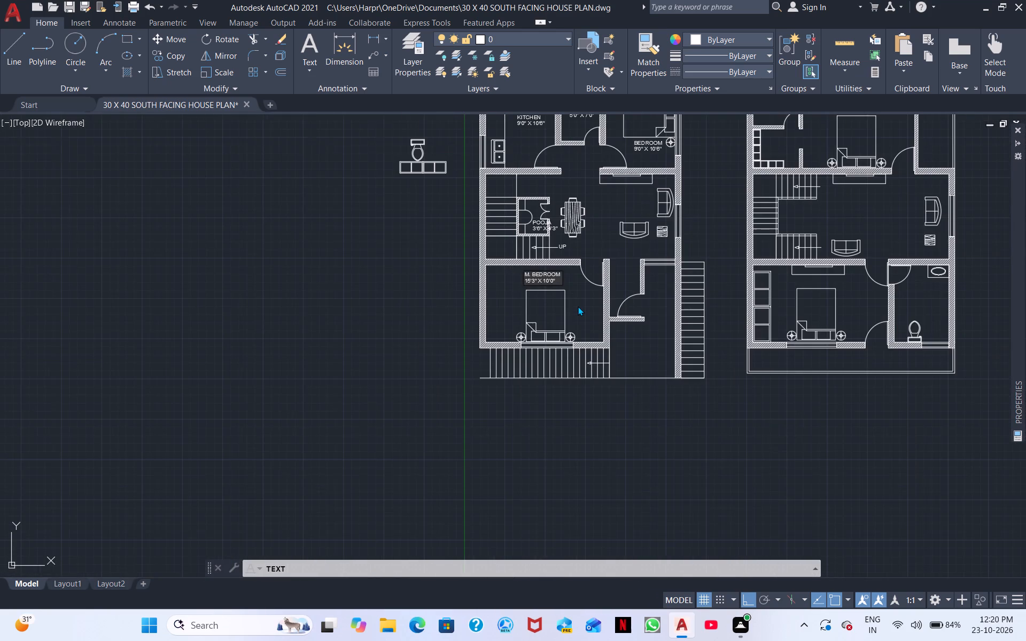
{"action": "middle_click_drag", "start_coordinate": [579, 306], "coordinate": [407, 282]}
{"action": "scroll", "coordinate": [397, 282], "scroll_direction": "up", "scroll_amount": 1}
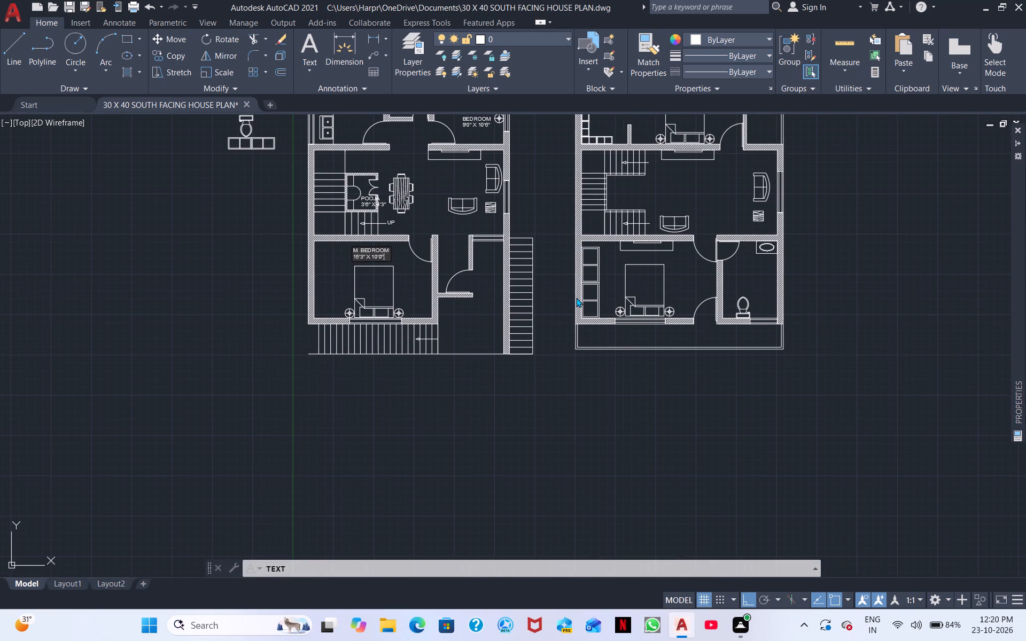
{"action": "middle_click_drag", "start_coordinate": [573, 300], "coordinate": [357, 279]}
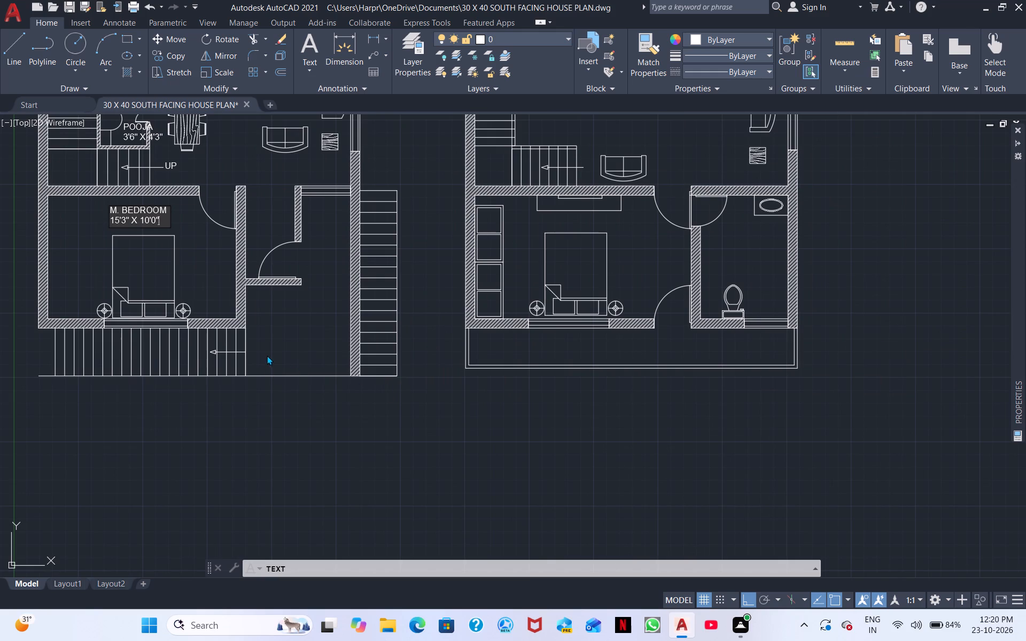
{"action": "scroll", "coordinate": [240, 363], "scroll_direction": "up", "scroll_amount": 3}
{"action": "left_click", "coordinate": [263, 329]}
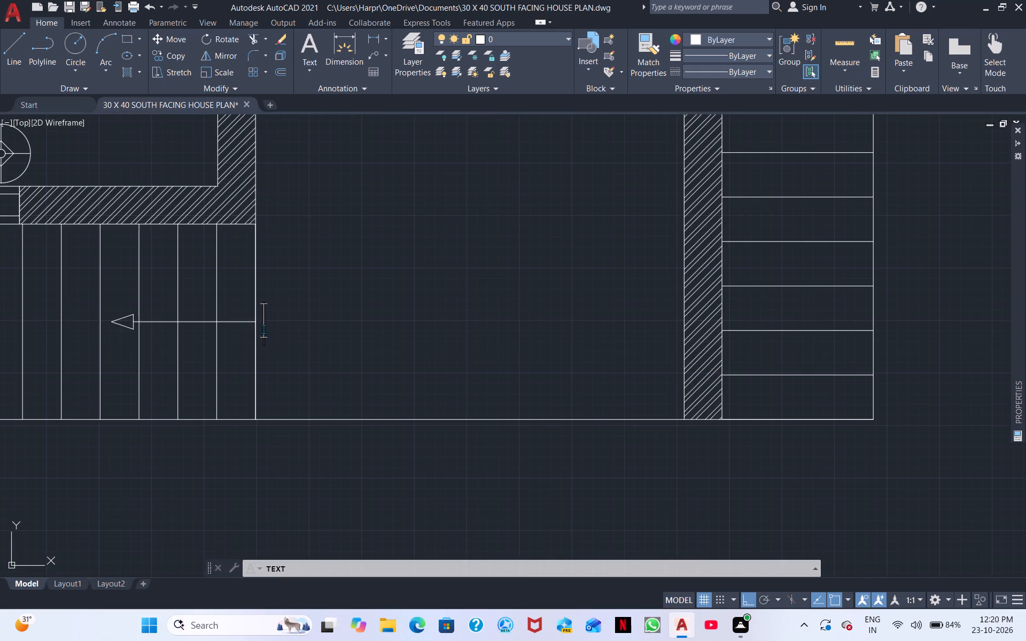
{"action": "type", "text": "UP"}
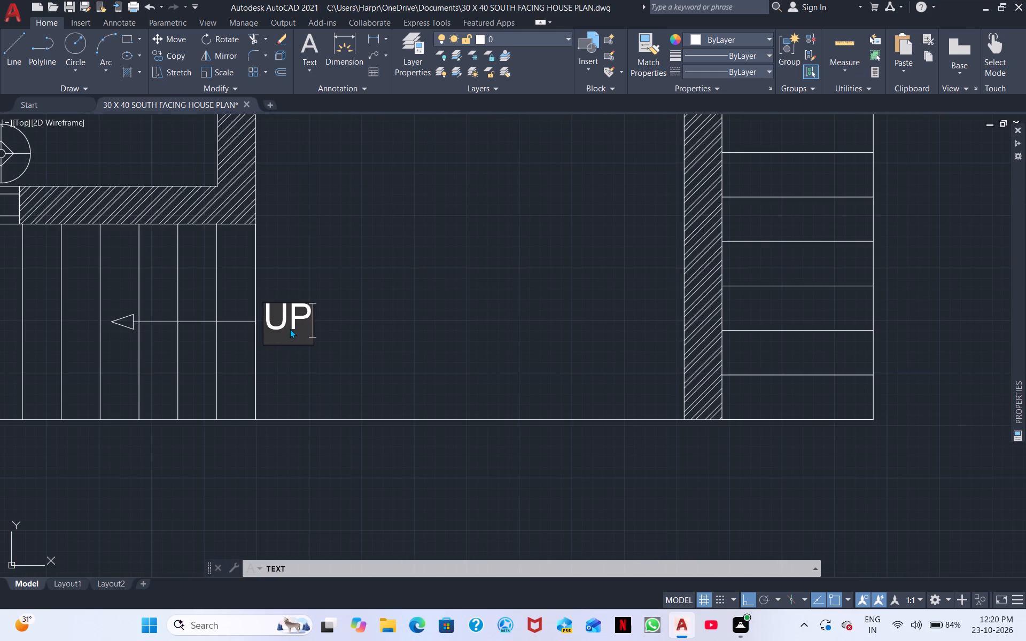
Label the open area east of the first plan's external stair arrow BALCONY, with 9'3" X 7'4.5" on a second line.
{"action": "scroll", "coordinate": [395, 290], "scroll_direction": "down", "scroll_amount": 2}
{"action": "middle_click_drag", "start_coordinate": [459, 293], "coordinate": [145, 306]}
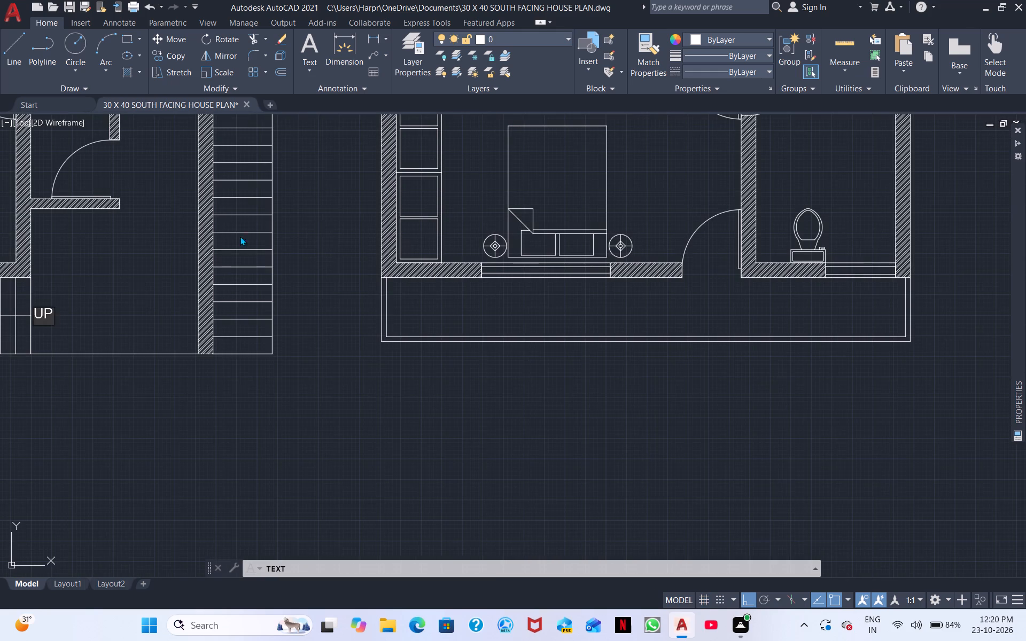
{"action": "left_click", "coordinate": [456, 321]}
{"action": "middle_click_drag", "start_coordinate": [337, 213], "coordinate": [501, 220]}
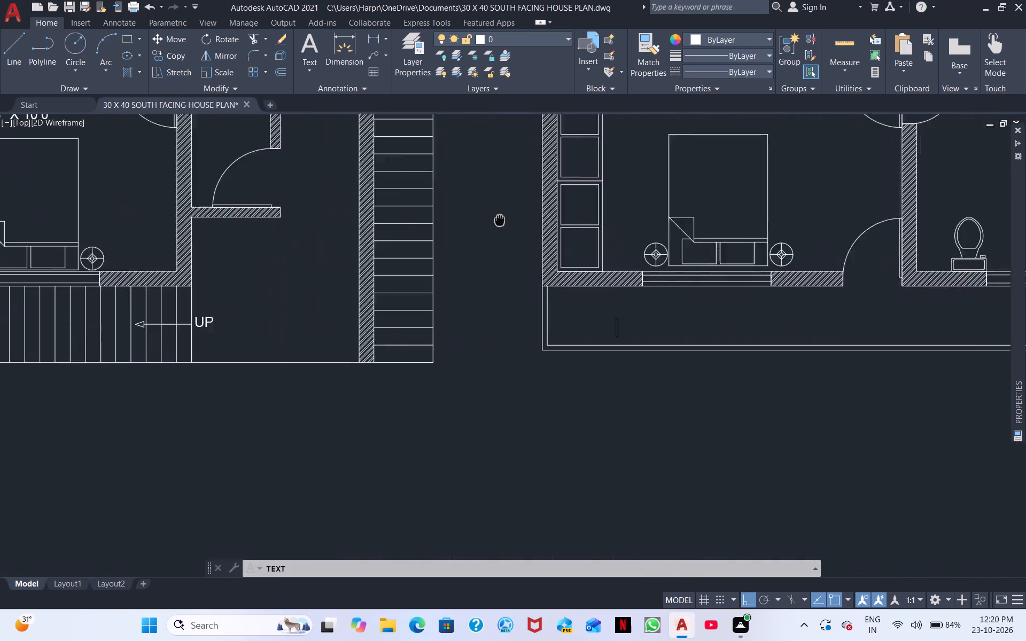
{"action": "middle_click_drag", "start_coordinate": [501, 220], "coordinate": [572, 201]}
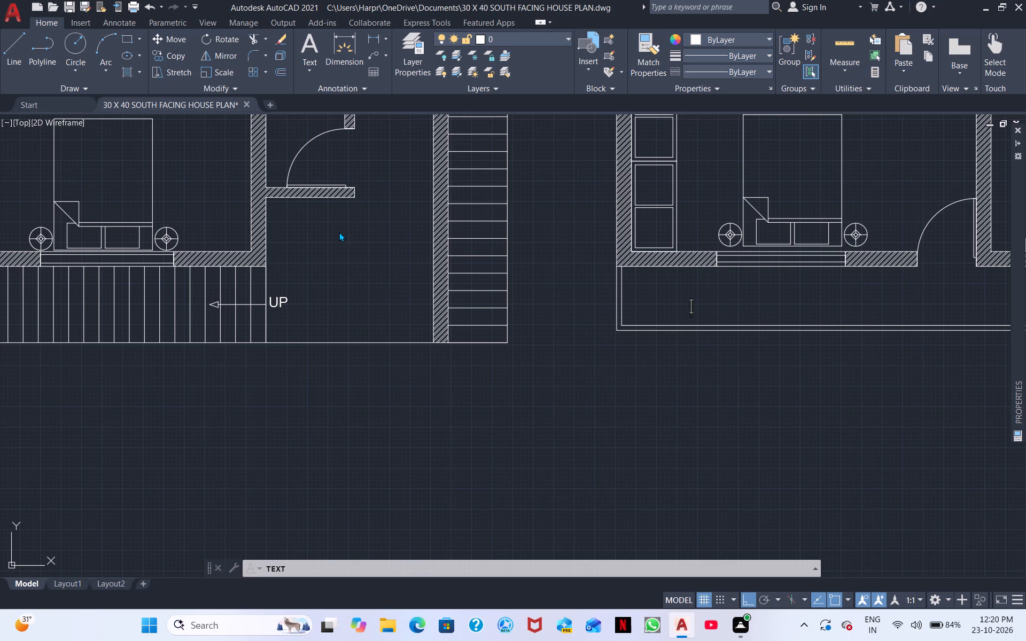
{"action": "middle_click_drag", "start_coordinate": [394, 303], "coordinate": [394, 372]}
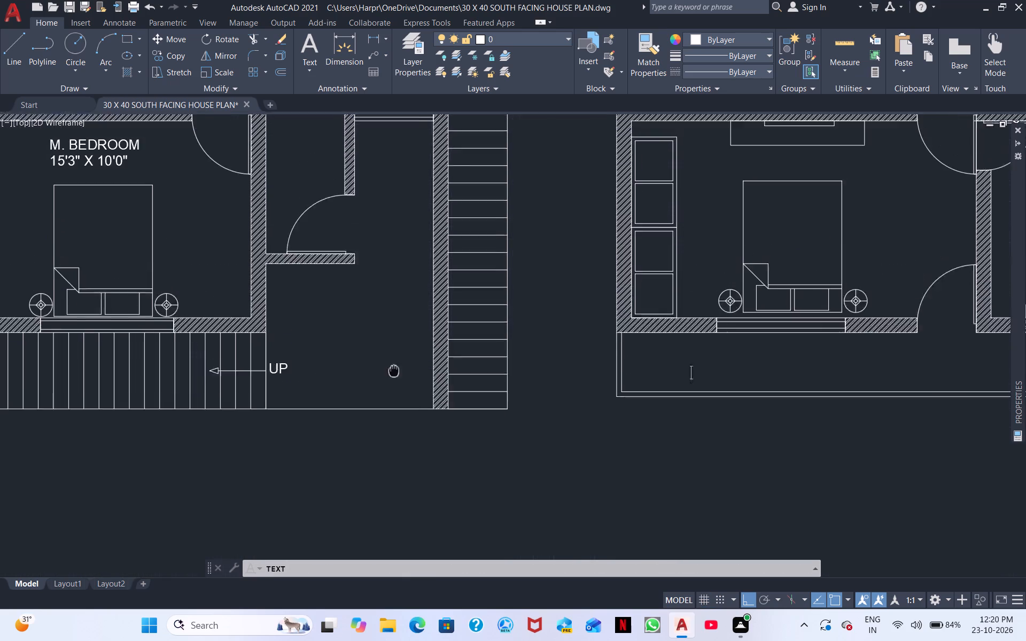
{"action": "middle_click_drag", "start_coordinate": [394, 372], "coordinate": [454, 506]}
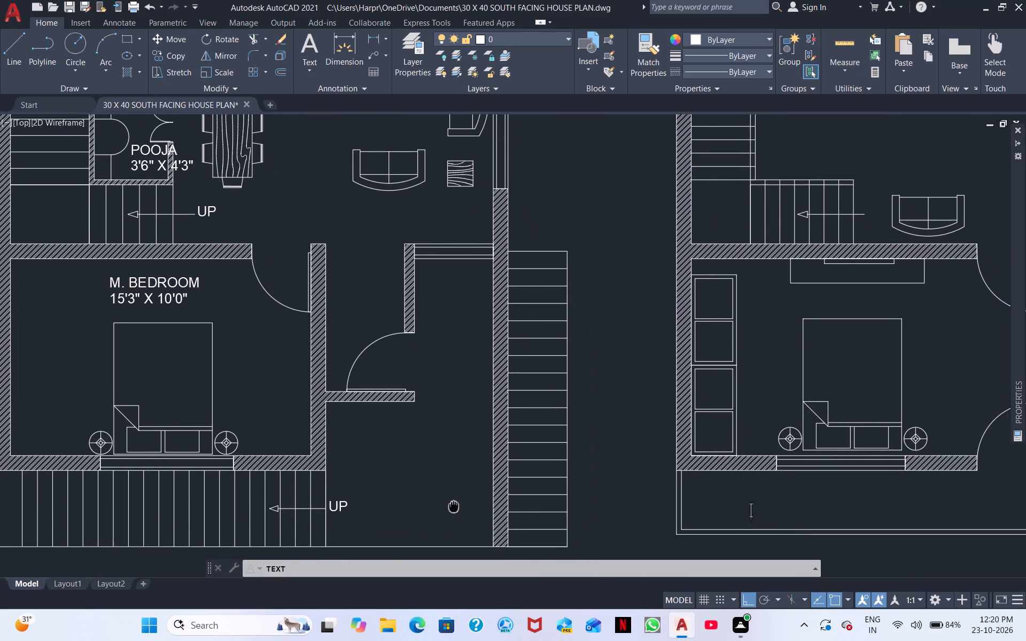
{"action": "middle_click_drag", "start_coordinate": [454, 506], "coordinate": [500, 481]}
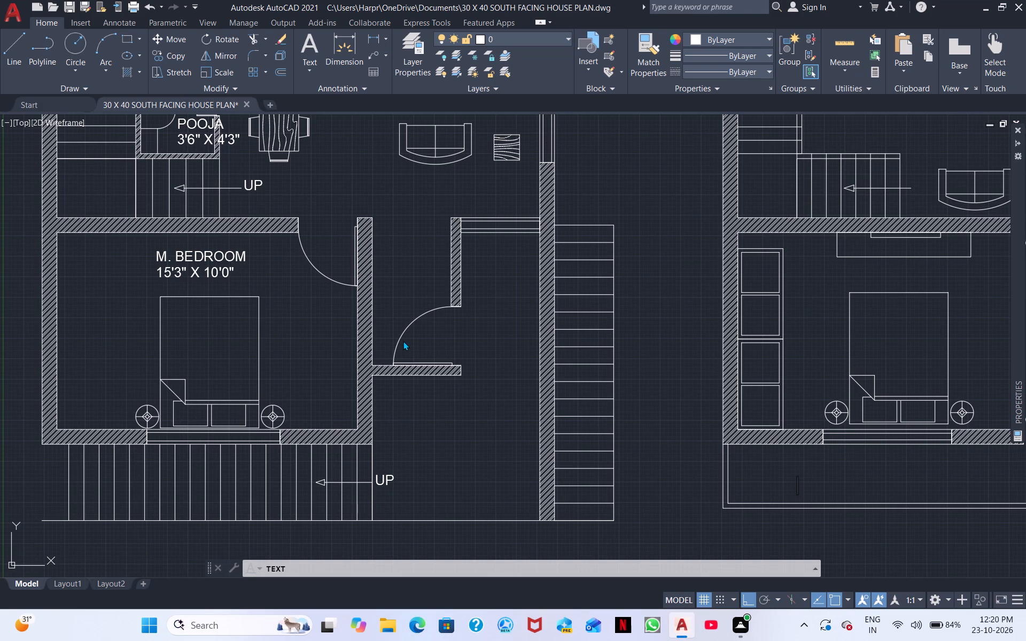
{"action": "left_click", "coordinate": [410, 413]}
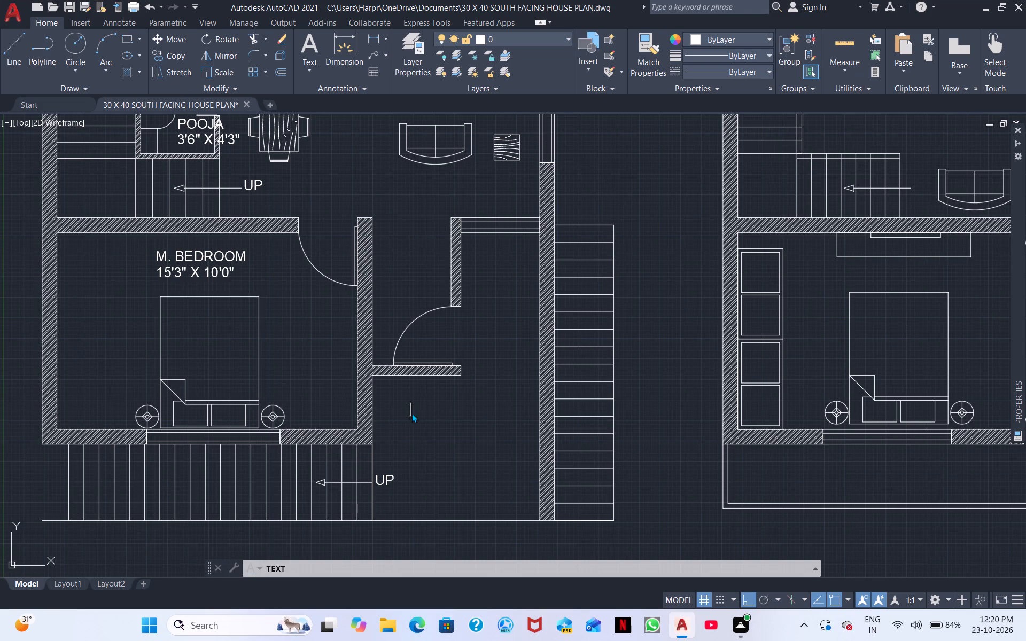
{"action": "left_click", "coordinate": [419, 418]}
{"action": "type", "text": "BALCI"}
{"action": "key", "text": "BackSpace"}
{"action": "type", "text": "ONY"}
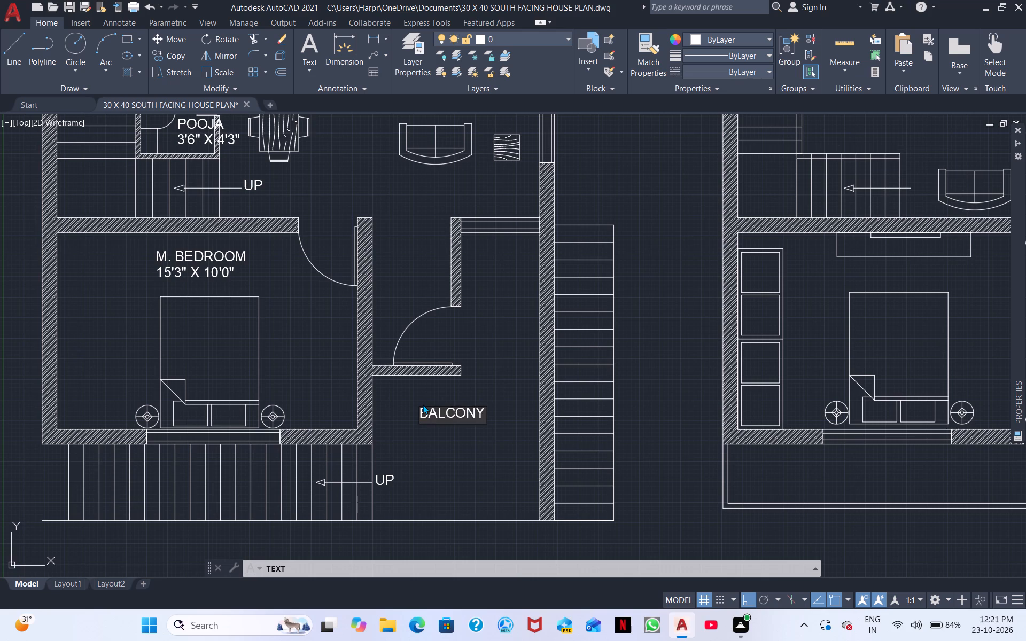
{"action": "key", "text": "Return"}
{"action": "key", "text": "9"}
{"action": "type", "text": "'3\""}
{"action": "key", "text": "space"}
{"action": "type", "text": "X"}
{"action": "key", "text": "space"}
{"action": "type", "text": "7'4"}
{"action": "type", "text": ".5\""}
{"action": "key", "text": "space"}
{"action": "key", "text": "BackSpace"}
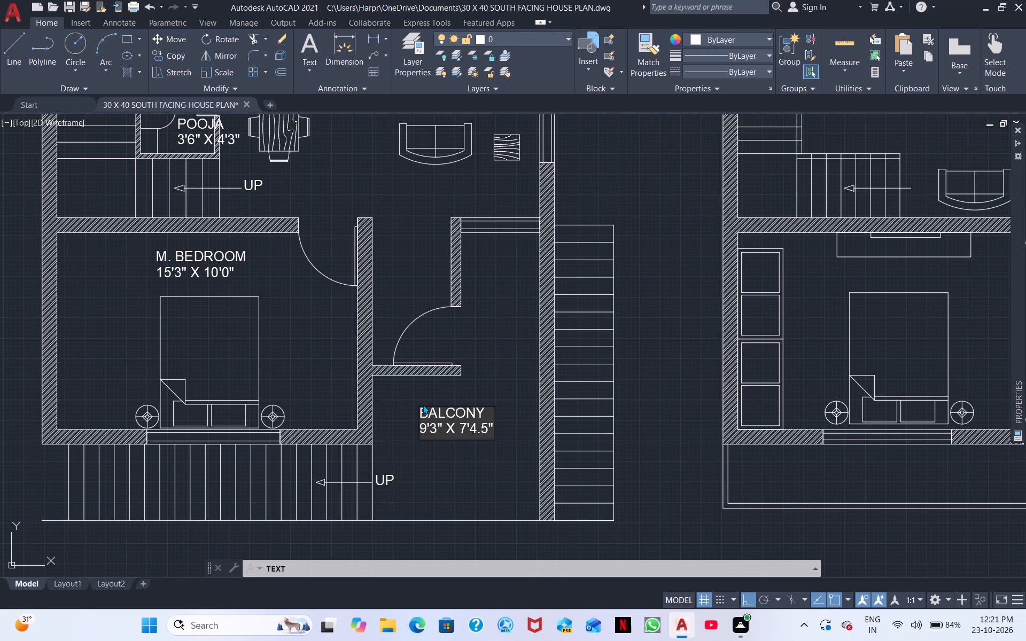
Label the passage between the first plan's M. BEDROOM and the balcony ENTRY, near its north end.
{"action": "middle_click_drag", "start_coordinate": [535, 293], "coordinate": [516, 530]}
{"action": "middle_click_drag", "start_coordinate": [483, 378], "coordinate": [483, 379]}
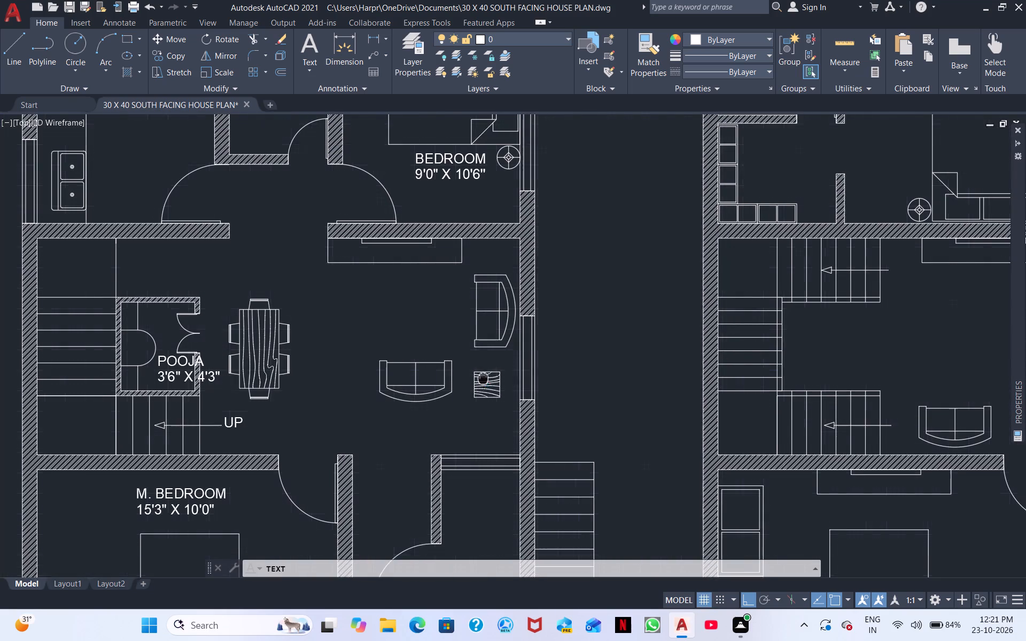
{"action": "middle_click_drag", "start_coordinate": [483, 379], "coordinate": [596, 407]}
{"action": "middle_click_drag", "start_coordinate": [571, 429], "coordinate": [612, 276]}
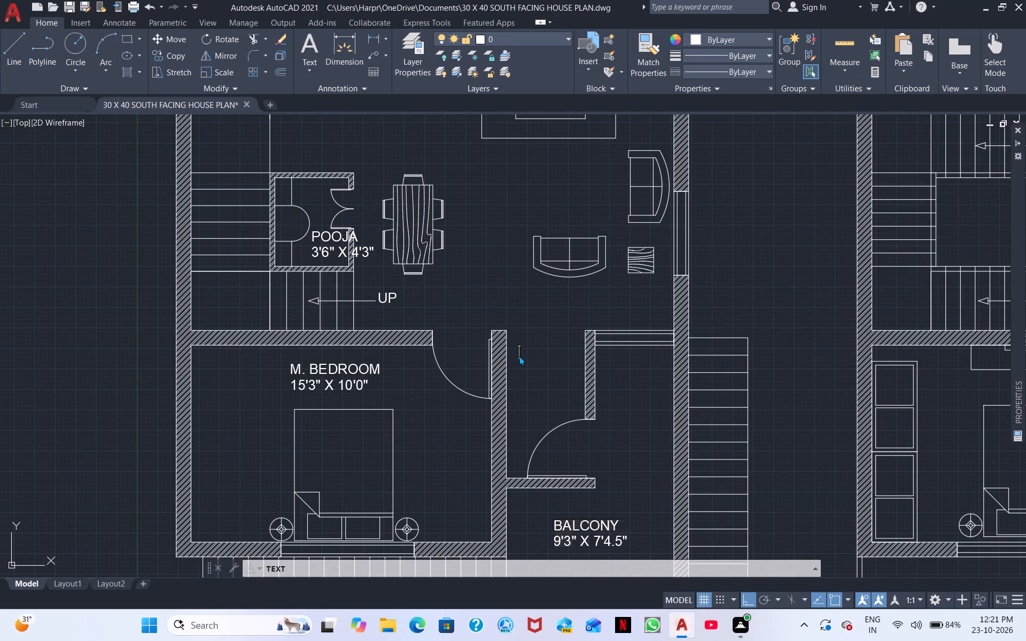
{"action": "left_click", "coordinate": [519, 356]}
{"action": "type", "text": "ENTRY"}
{"action": "key", "text": "Return"}
Add the entry's size below its name as two lines of text, 4'10.5" X and 6'9", starting near the passage's west wall.
{"action": "scroll", "coordinate": [524, 390], "scroll_direction": "up", "scroll_amount": 4}
{"action": "left_click", "coordinate": [467, 301]}
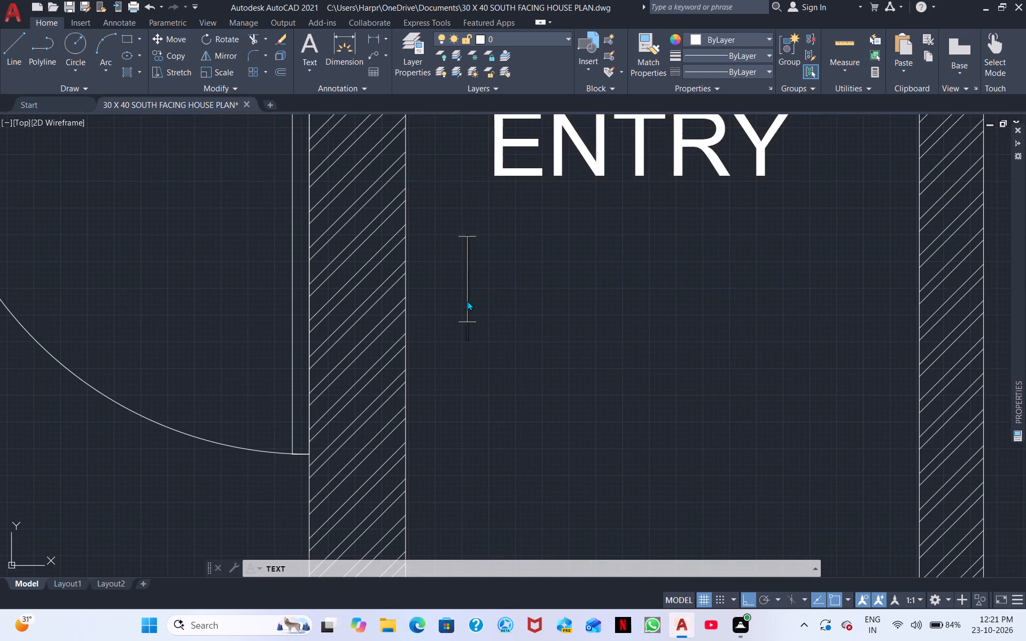
{"action": "left_click", "coordinate": [455, 261]}
{"action": "left_click", "coordinate": [440, 276]}
{"action": "left_click", "coordinate": [438, 280]}
{"action": "type", "text": "4'"}
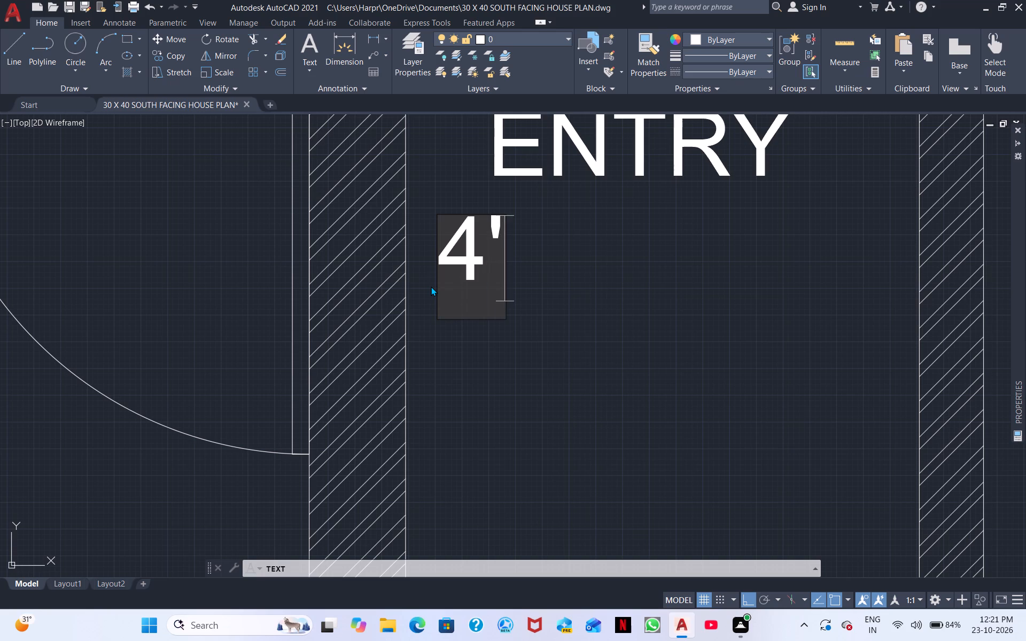
{"action": "type", "text": "10"}
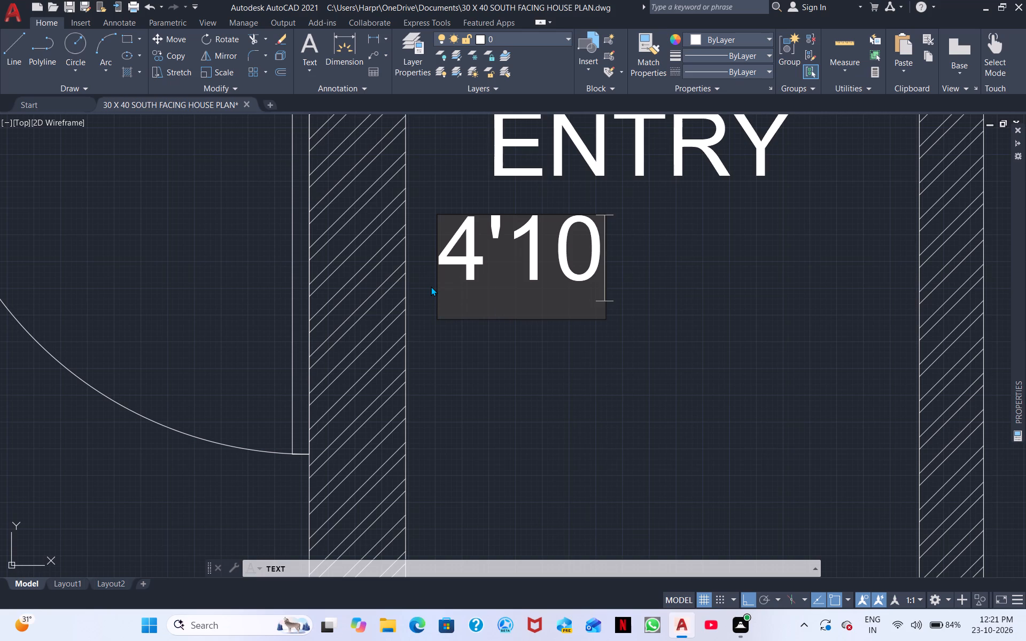
{"action": "type", "text": ".5\""}
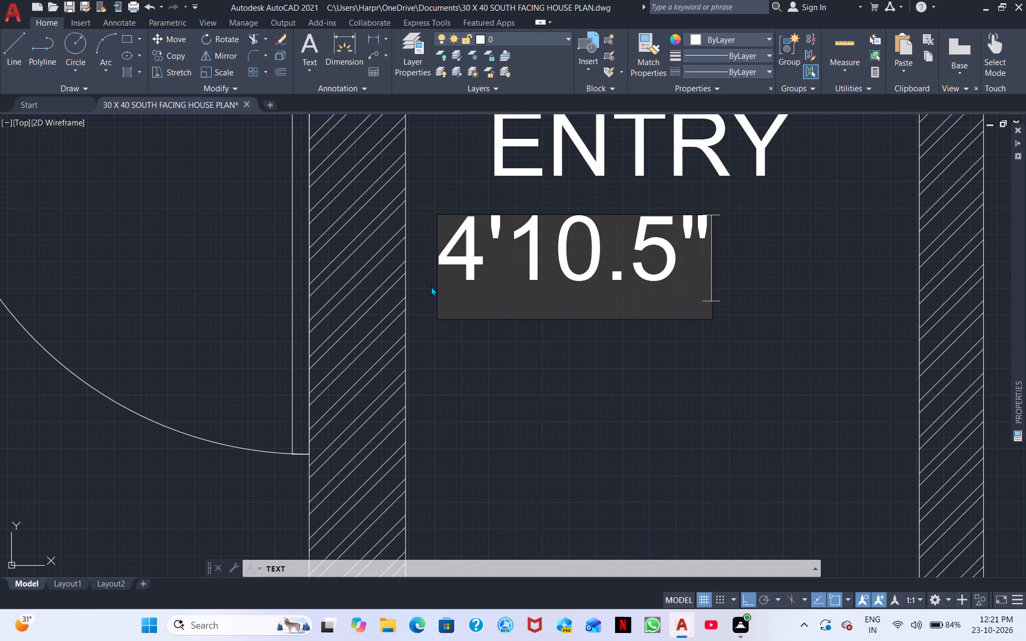
{"action": "key", "text": "space"}
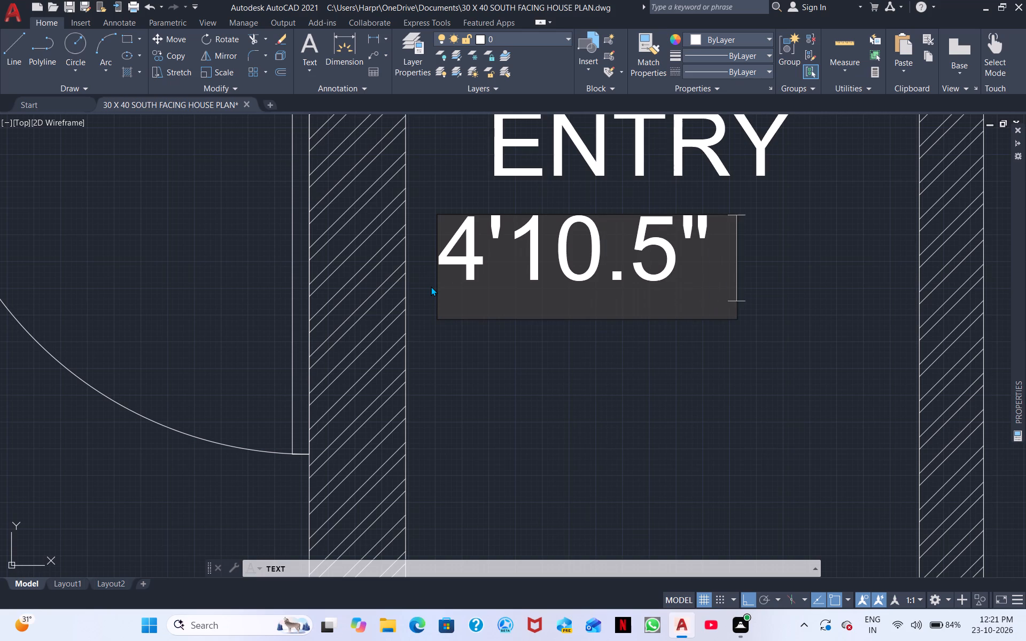
{"action": "key", "text": "x"}
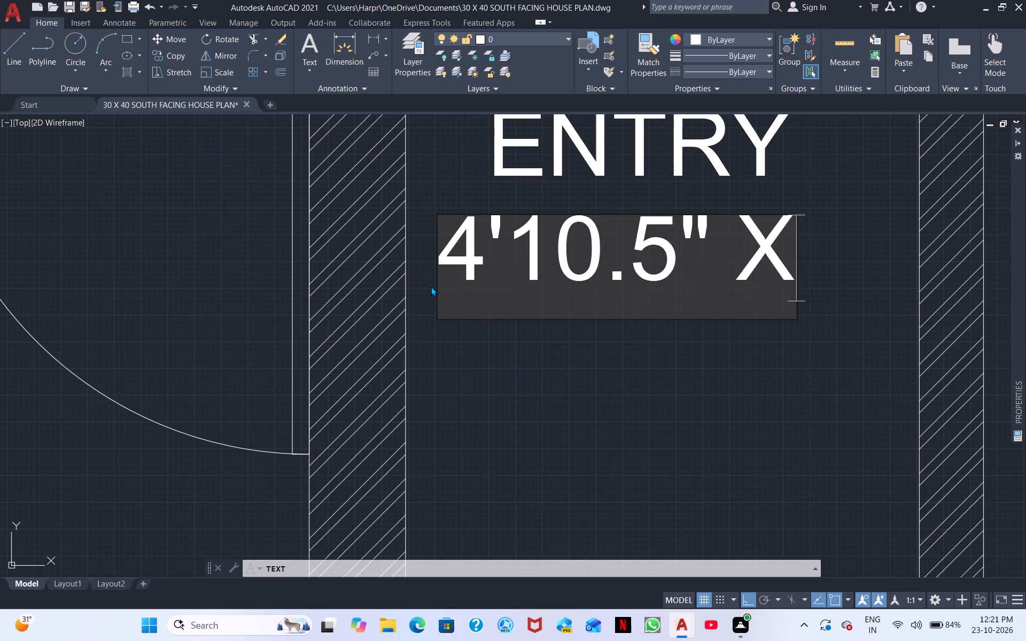
{"action": "key", "text": "Return"}
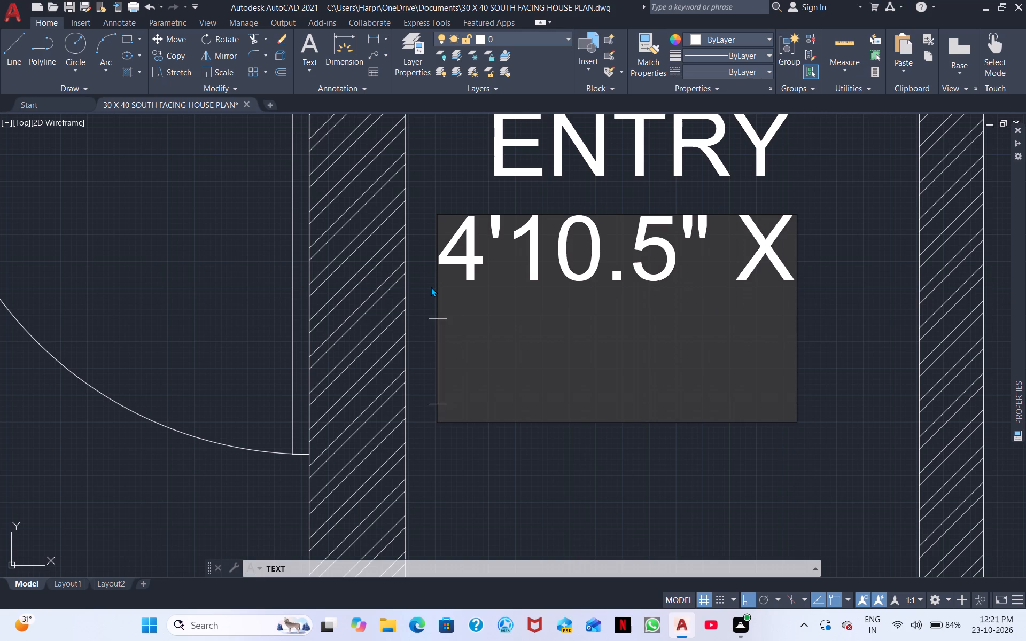
{"action": "type", "text": "6'"}
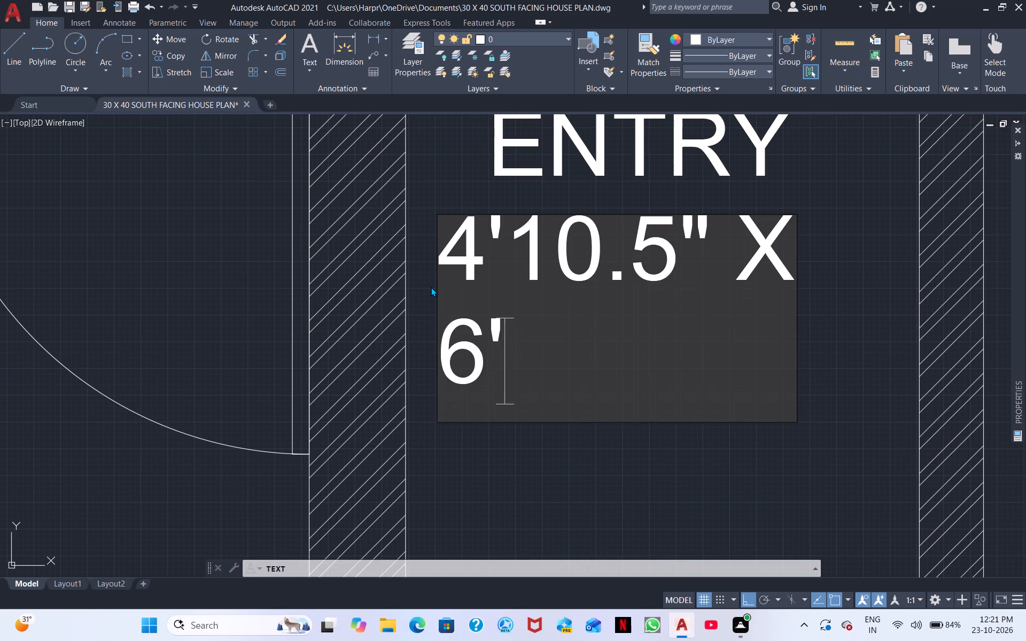
{"action": "type", "text": "9\""}
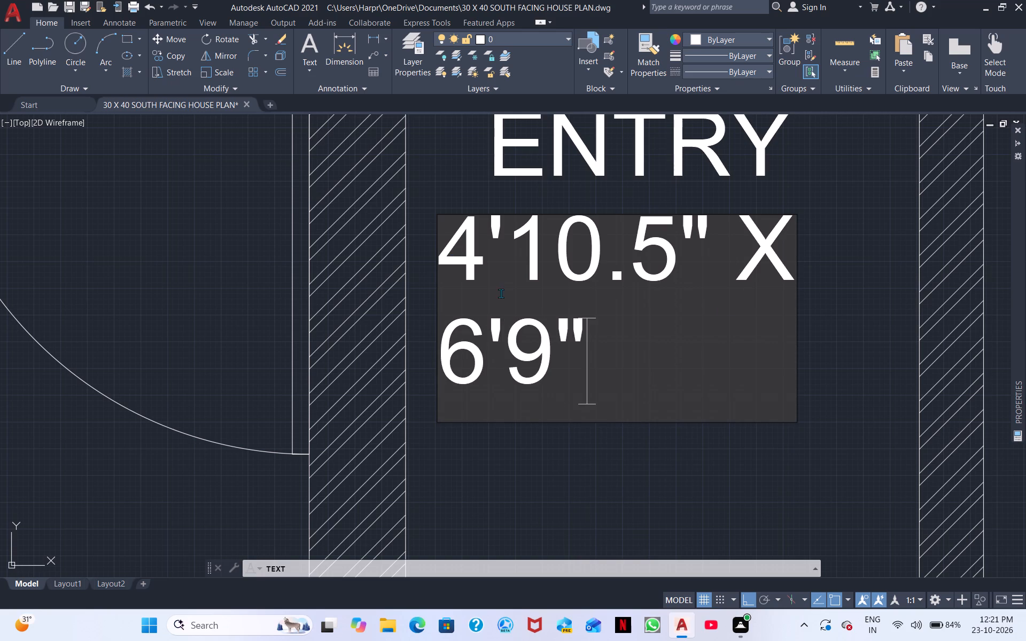
Label the open space between the first plan's dining table and sofas LIVING / DINING.
{"action": "scroll", "coordinate": [641, 290], "scroll_direction": "down", "scroll_amount": 3}
{"action": "middle_click_drag", "start_coordinate": [703, 271], "coordinate": [518, 314]}
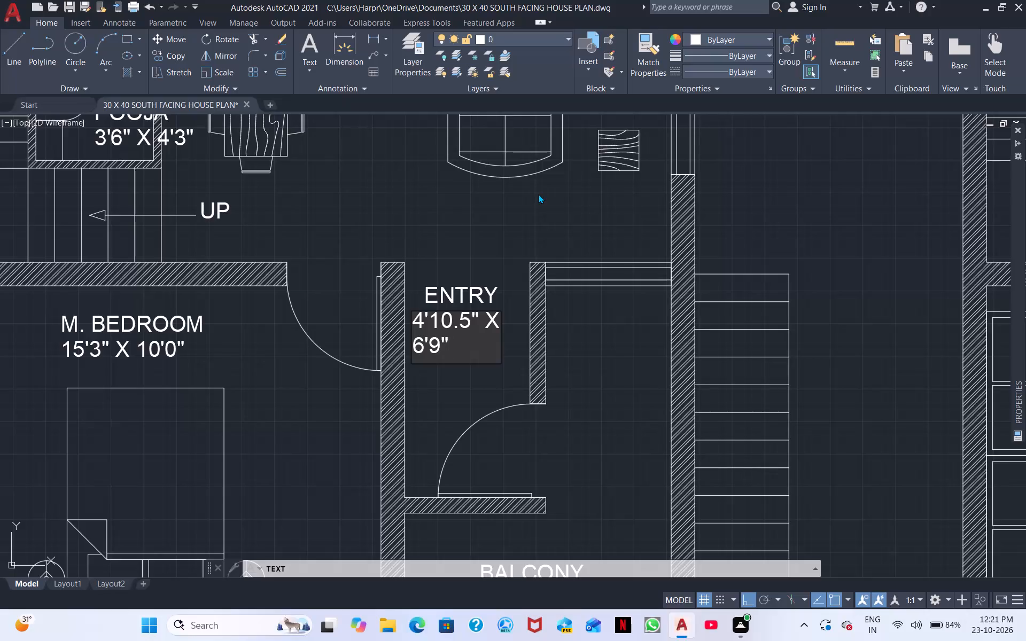
{"action": "middle_click_drag", "start_coordinate": [391, 220], "coordinate": [441, 525]}
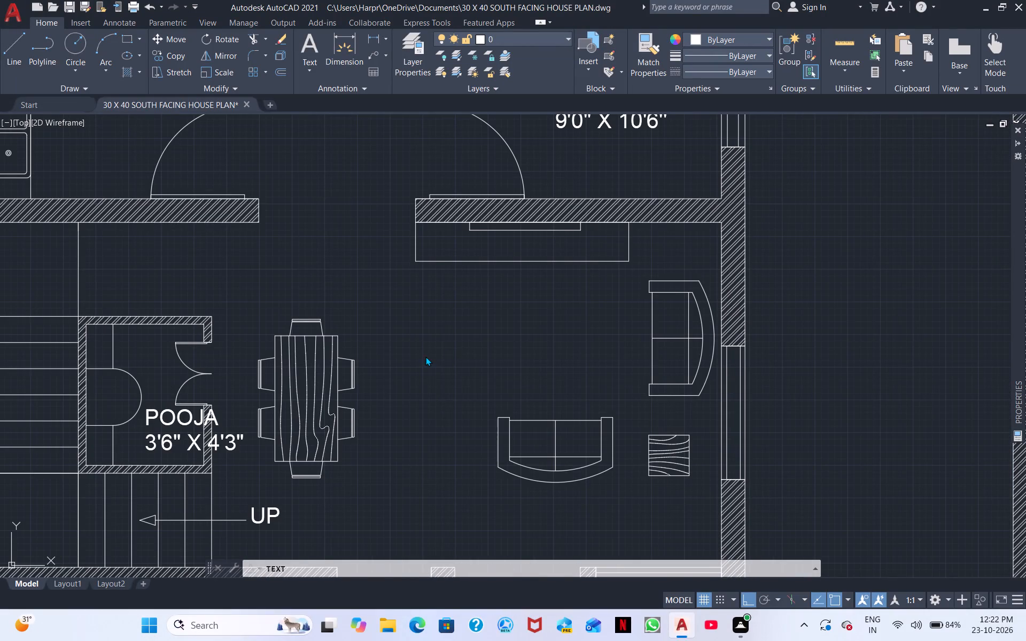
{"action": "left_click", "coordinate": [425, 356]}
{"action": "left_click", "coordinate": [436, 341]}
{"action": "left_click", "coordinate": [424, 336]}
{"action": "type", "text": "LIVING"}
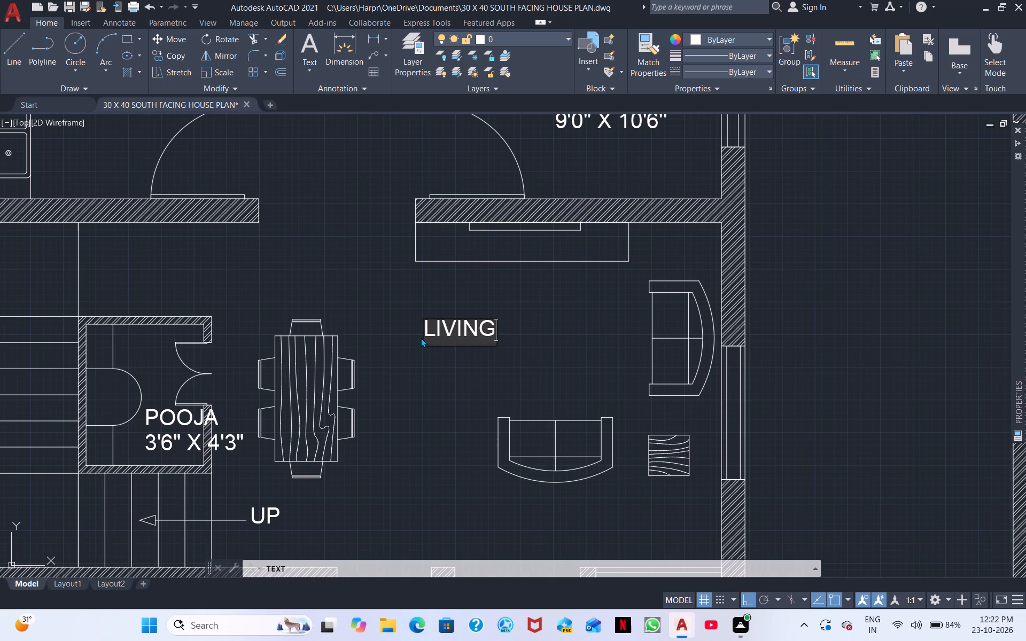
{"action": "key", "text": "space"}
{"action": "type", "text": "/"}
{"action": "key", "text": "space"}
{"action": "type", "text": "DINNI"}
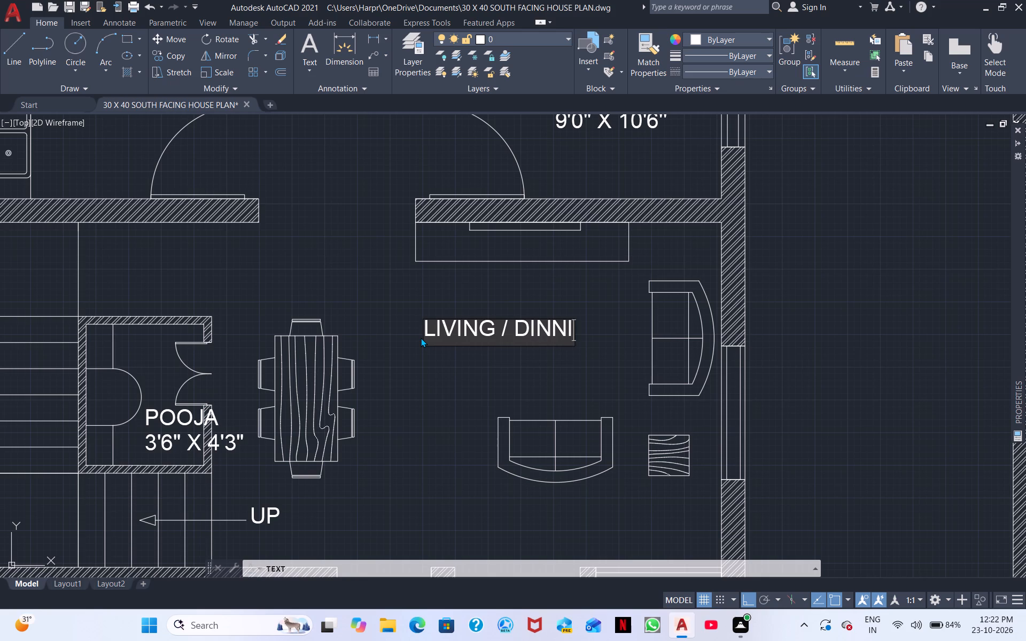
{"action": "key", "text": "BackSpace"}
{"action": "key", "text": "BackSpace"}
{"action": "type", "text": "ING"}
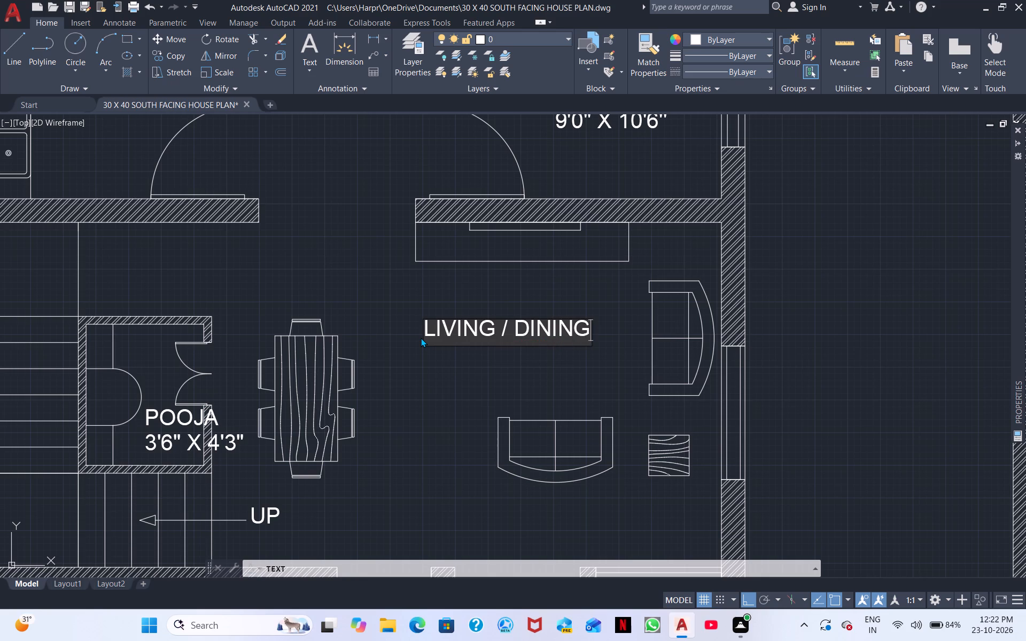
Add 17'3" X 11'0" as a slightly indented second line below the LIVING / DINING name.
{"action": "key", "text": "Return"}
{"action": "key", "text": "space"}
{"action": "key", "text": "space"}
{"action": "type", "text": "17"}
{"action": "type", "text": "'3"}
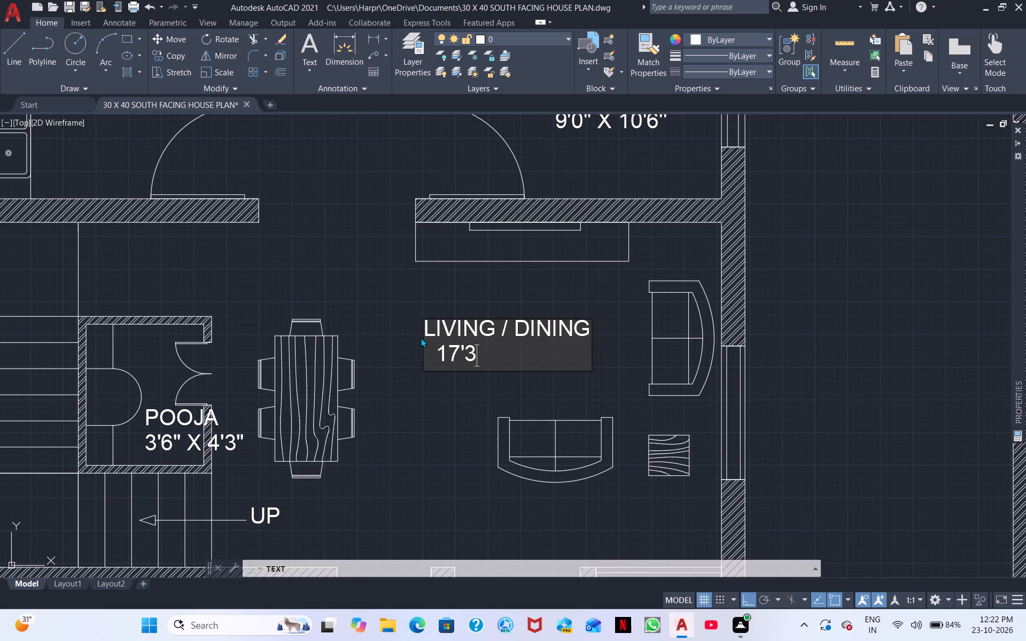
{"action": "type", "text": "\""}
{"action": "key", "text": "space"}
{"action": "type", "text": "X"}
{"action": "key", "text": "space"}
{"action": "type", "text": "11'0\""}
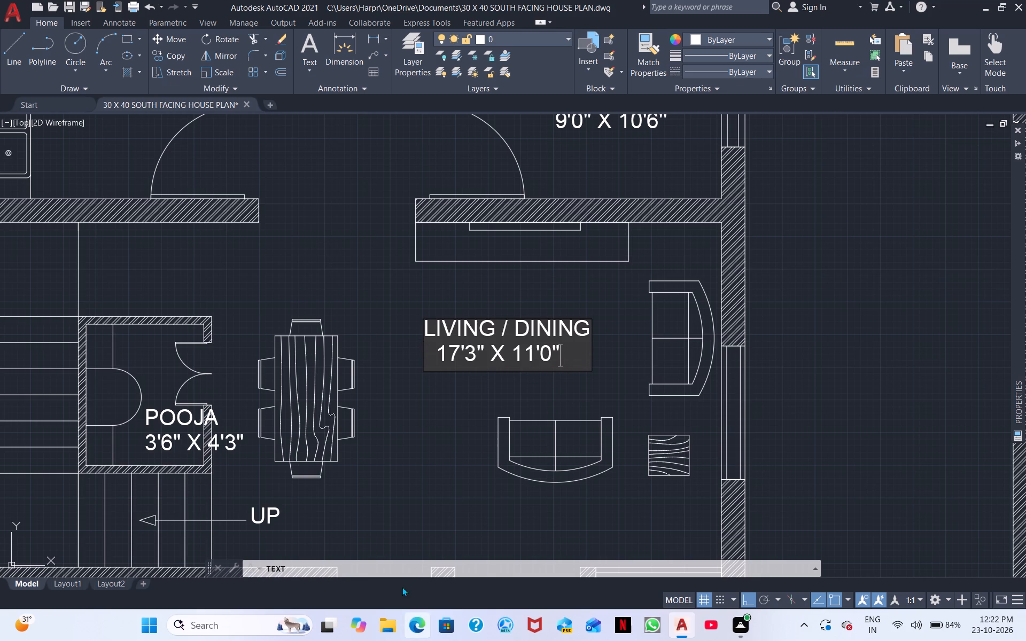
Label the toilet in the second plan's northwest corner A.TOILET, with 6'0" X 5'0" on a second line below the WC.
{"action": "middle_click_drag", "start_coordinate": [619, 297], "coordinate": [614, 519]}
{"action": "scroll", "coordinate": [484, 402], "scroll_direction": "down", "scroll_amount": 1}
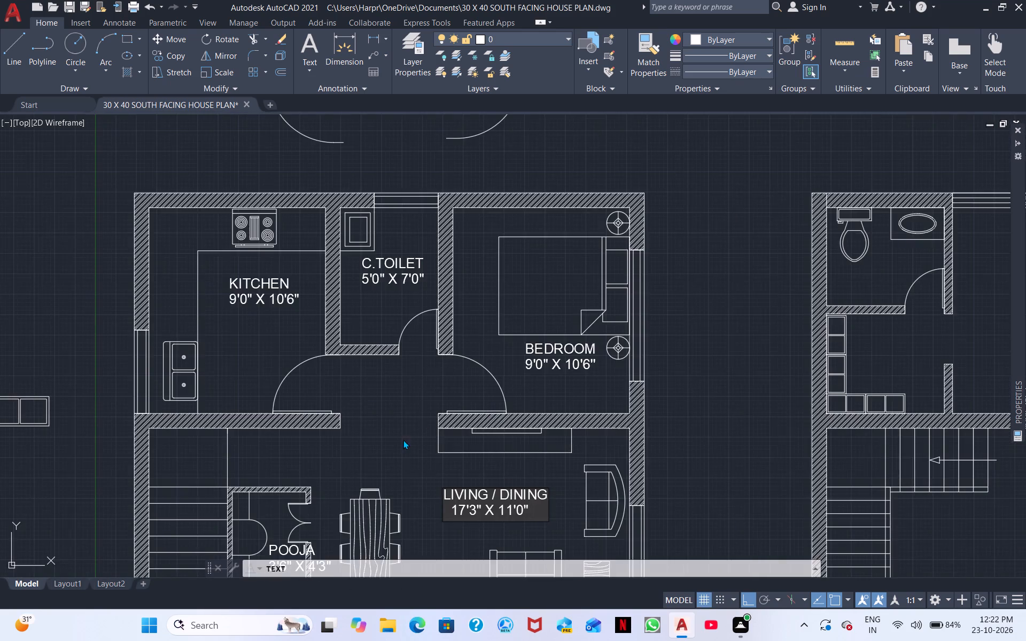
{"action": "middle_click_drag", "start_coordinate": [403, 440], "coordinate": [502, 314]}
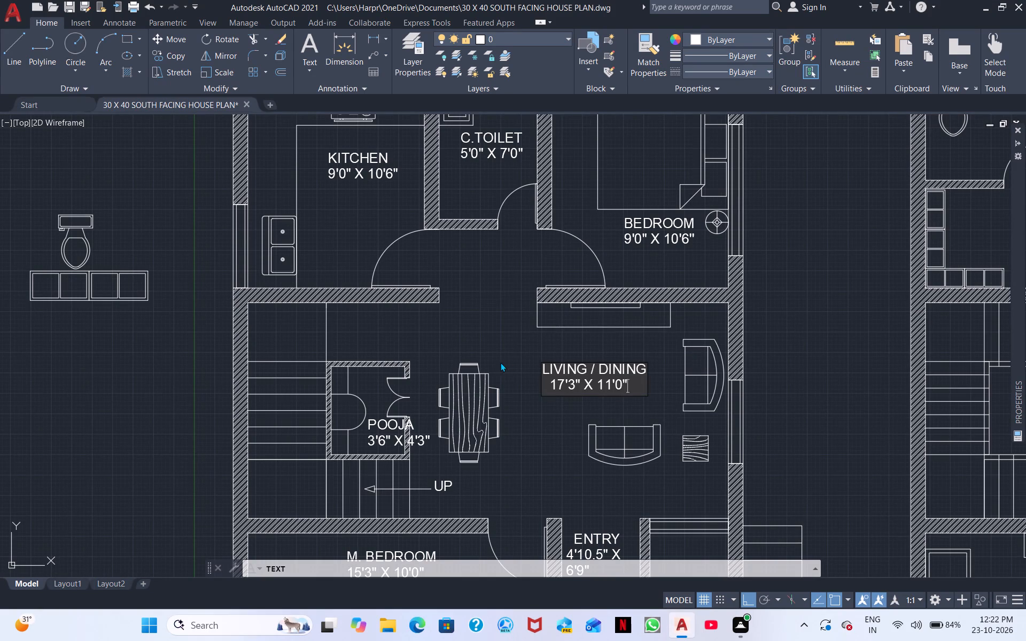
{"action": "middle_click_drag", "start_coordinate": [634, 274], "coordinate": [610, 311]}
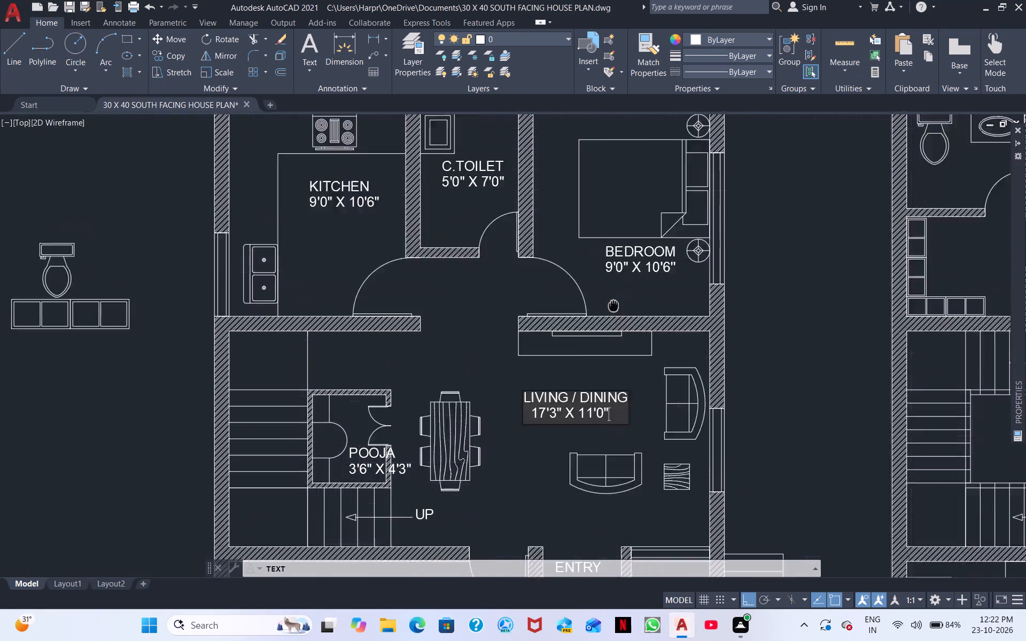
{"action": "middle_click_drag", "start_coordinate": [610, 311], "coordinate": [369, 450]}
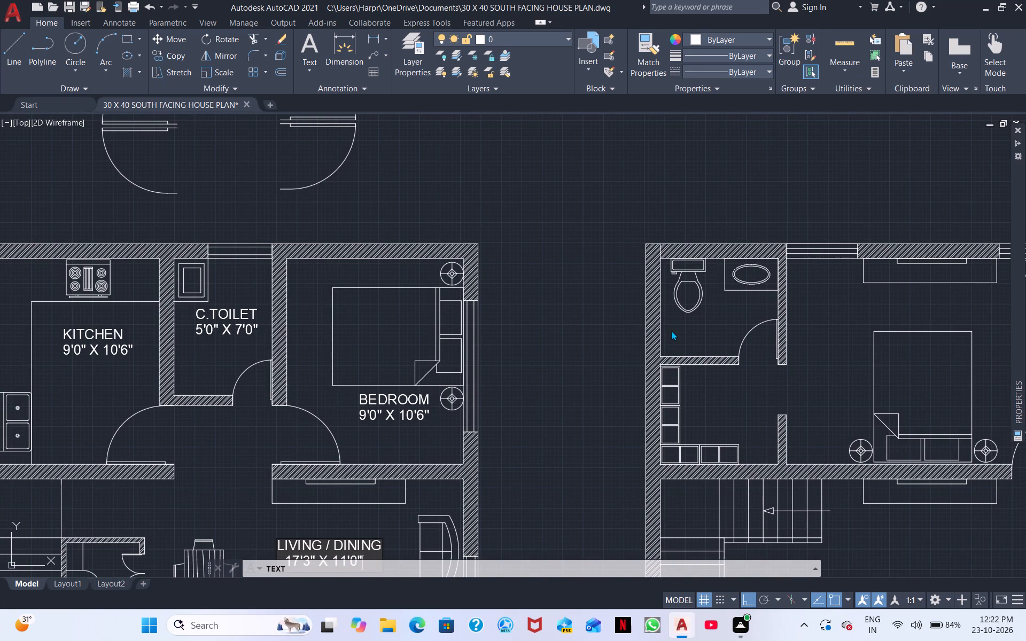
{"action": "left_click", "coordinate": [671, 331]}
{"action": "left_click", "coordinate": [693, 320]}
{"action": "scroll", "coordinate": [670, 334], "scroll_direction": "up", "scroll_amount": 2}
{"action": "middle_click_drag", "start_coordinate": [678, 322], "coordinate": [606, 379]}
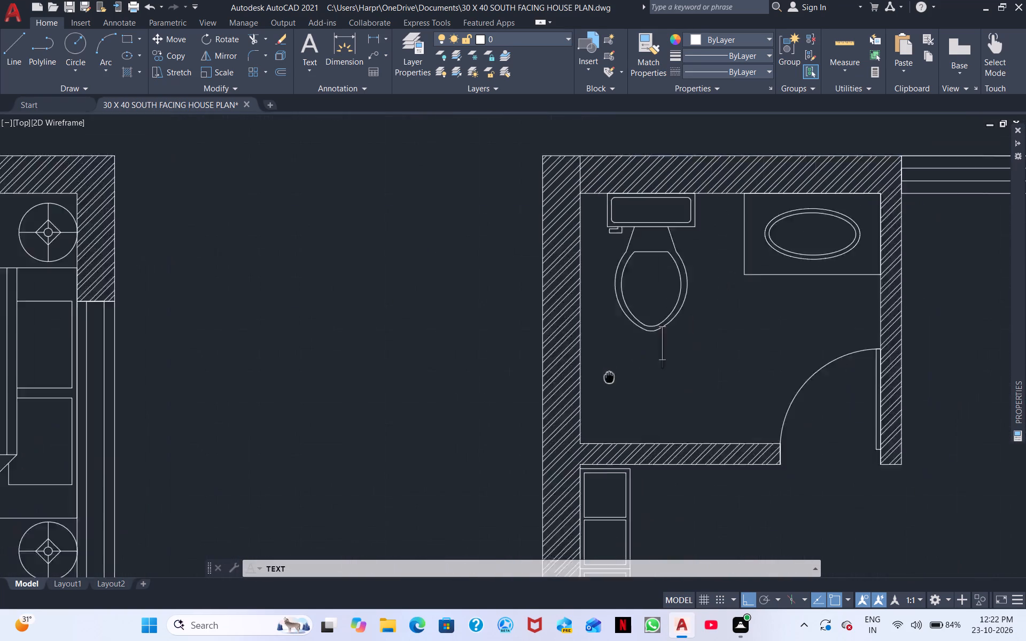
{"action": "middle_click_drag", "start_coordinate": [606, 379], "coordinate": [570, 391]}
{"action": "left_click", "coordinate": [624, 357]}
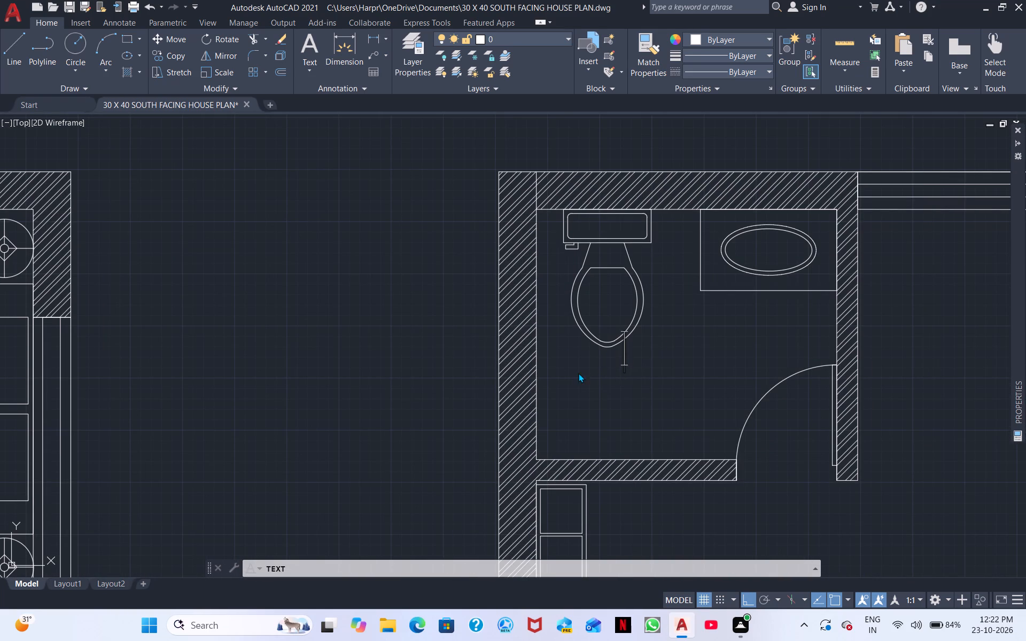
{"action": "left_click", "coordinate": [586, 373]}
{"action": "key", "text": "a"}
{"action": "key", "text": "period"}
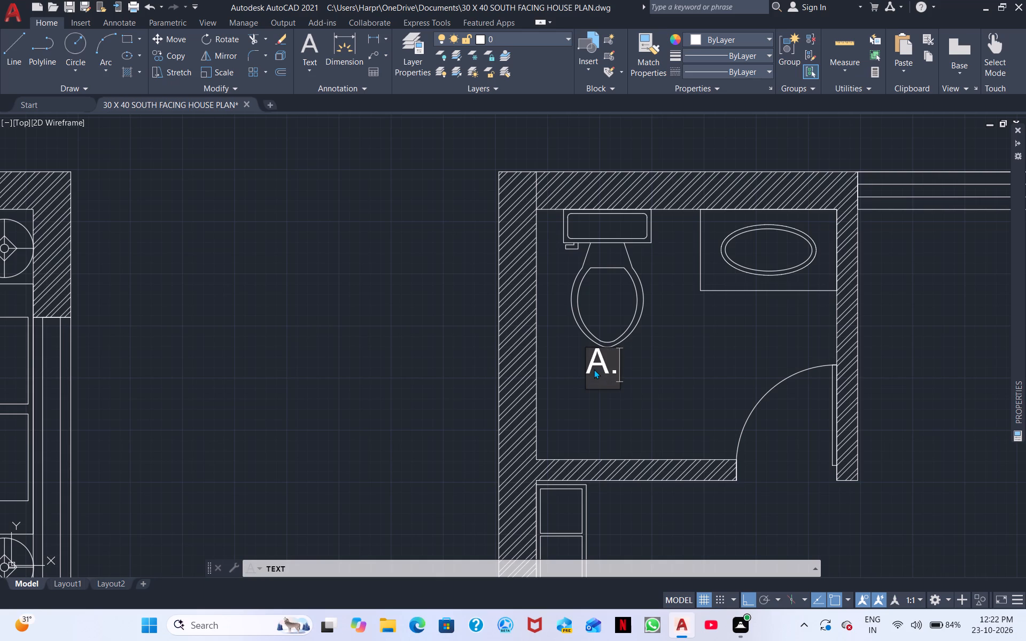
{"action": "type", "text": "TOILET"}
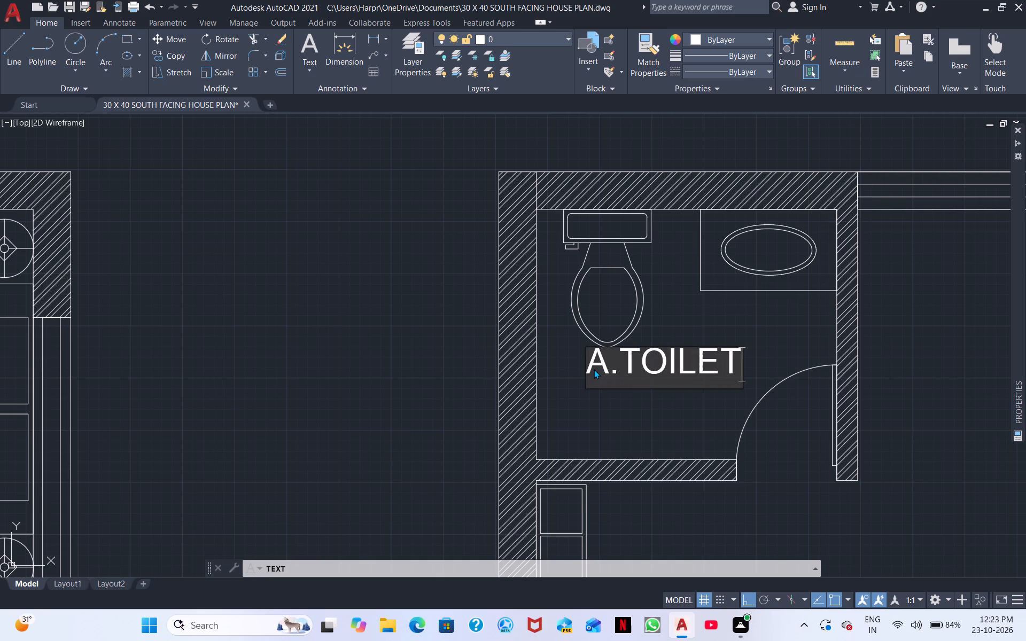
{"action": "key", "text": "Return"}
{"action": "type", "text": "6'0\" X"}
{"action": "key", "text": "space"}
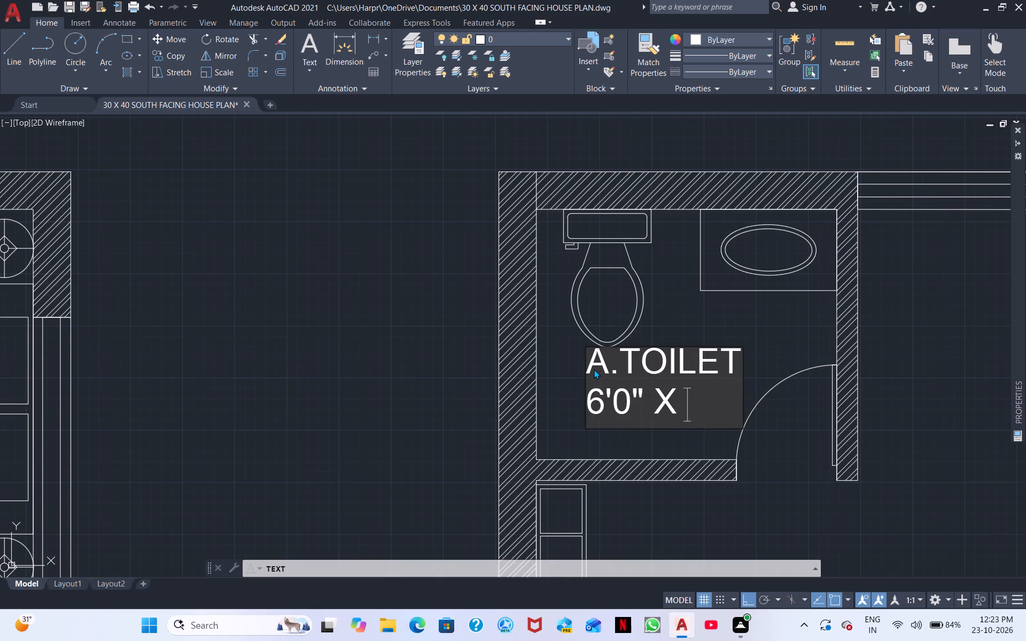
{"action": "type", "text": "5'0\""}
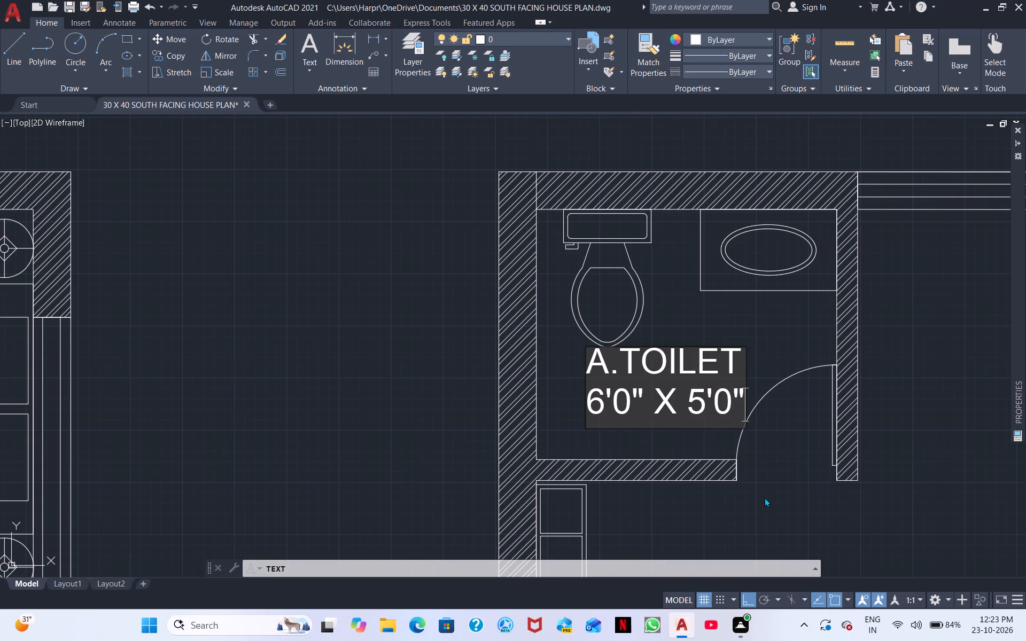
Label the wardrobe room south of the second plan's northwest toilet A.TOILET, with 6'4.5" X 5'1.5" on a second line.
{"action": "middle_click_drag", "start_coordinate": [823, 468], "coordinate": [714, 303]}
{"action": "left_click", "coordinate": [528, 382]}
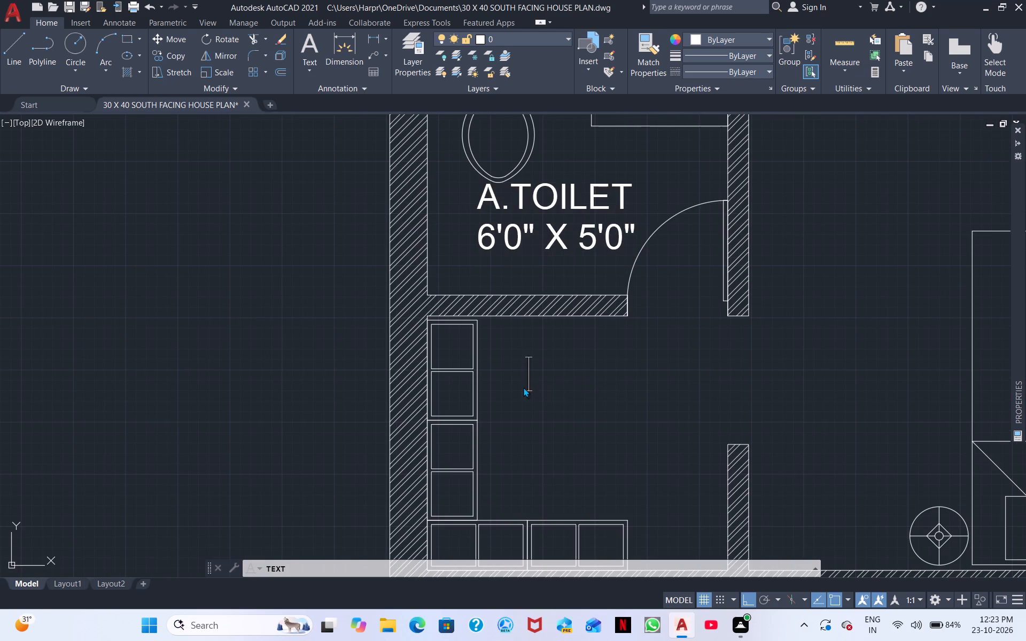
{"action": "left_click", "coordinate": [523, 387]}
{"action": "key", "text": "a"}
{"action": "key", "text": "comma"}
{"action": "key", "text": "BackSpace"}
{"action": "key", "text": "period"}
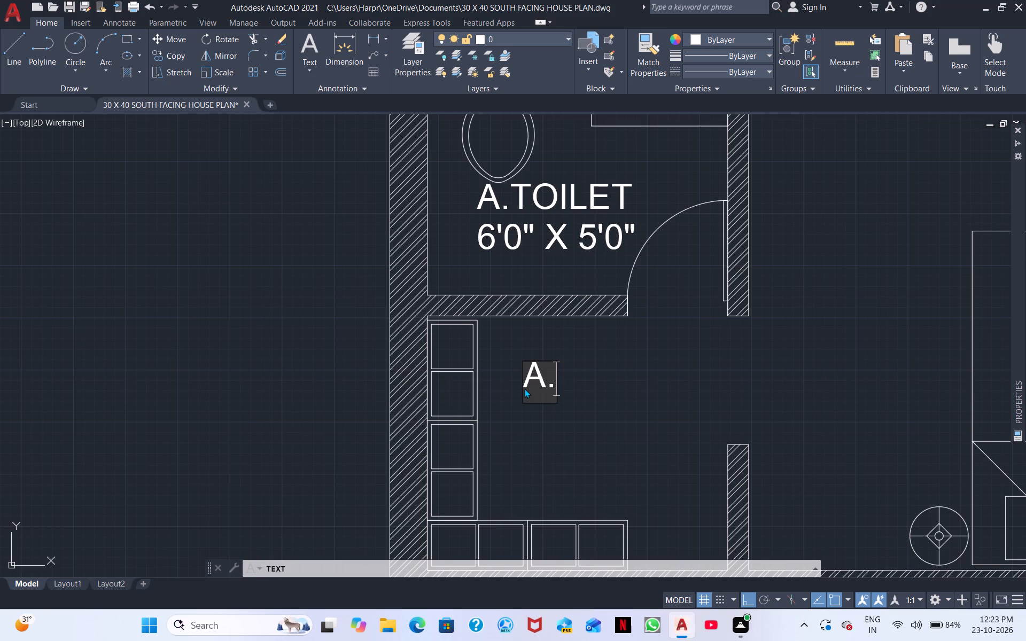
{"action": "type", "text": "TOILET"}
{"action": "key", "text": "Return"}
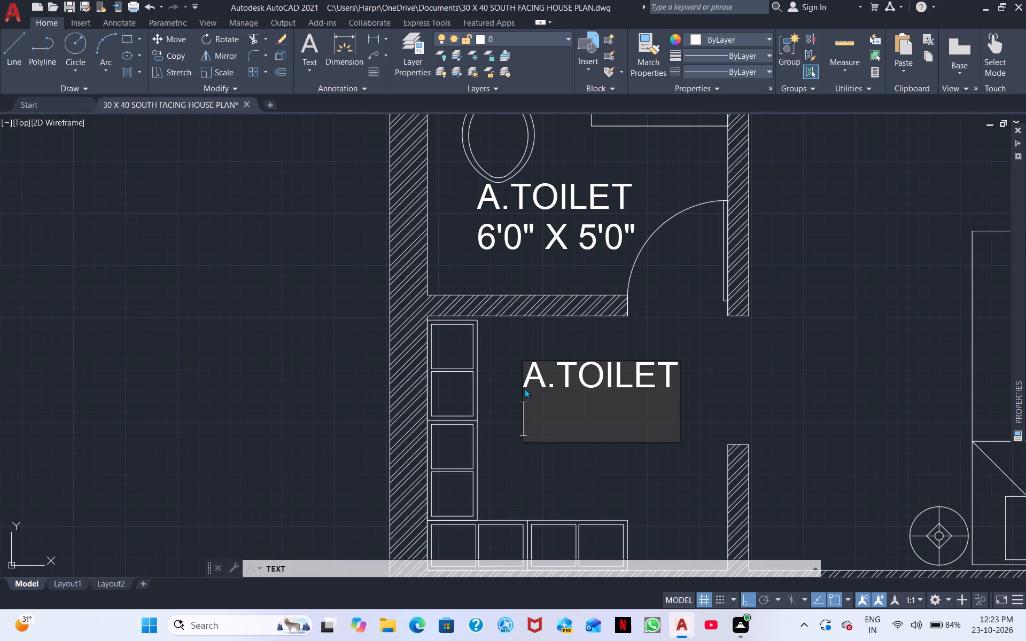
{"action": "type", "text": "6'"}
{"action": "type", "text": "4.5\" X"}
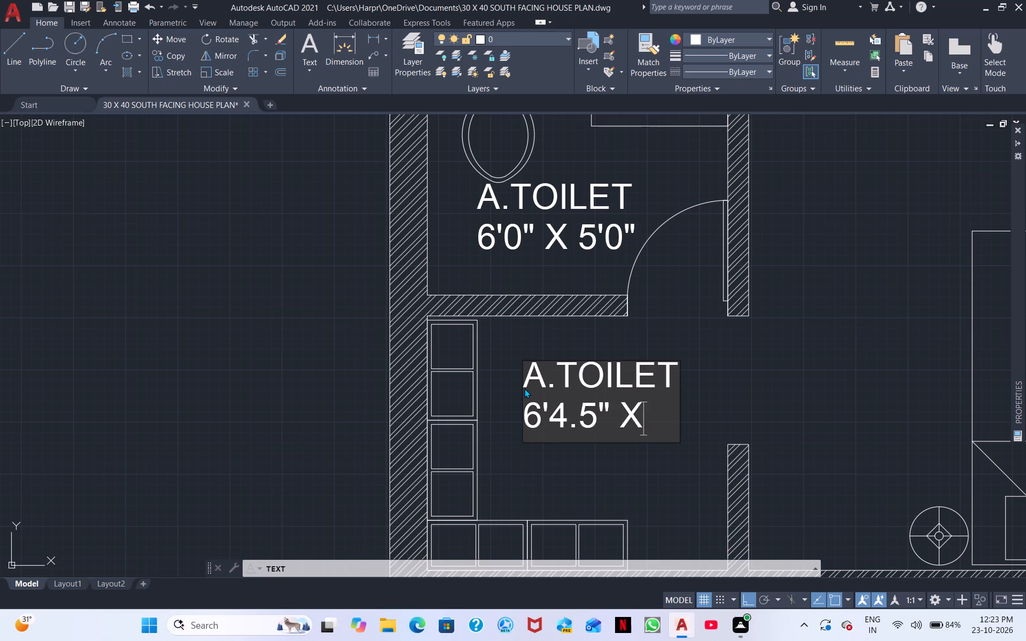
{"action": "key", "text": "space"}
{"action": "type", "text": "5'"}
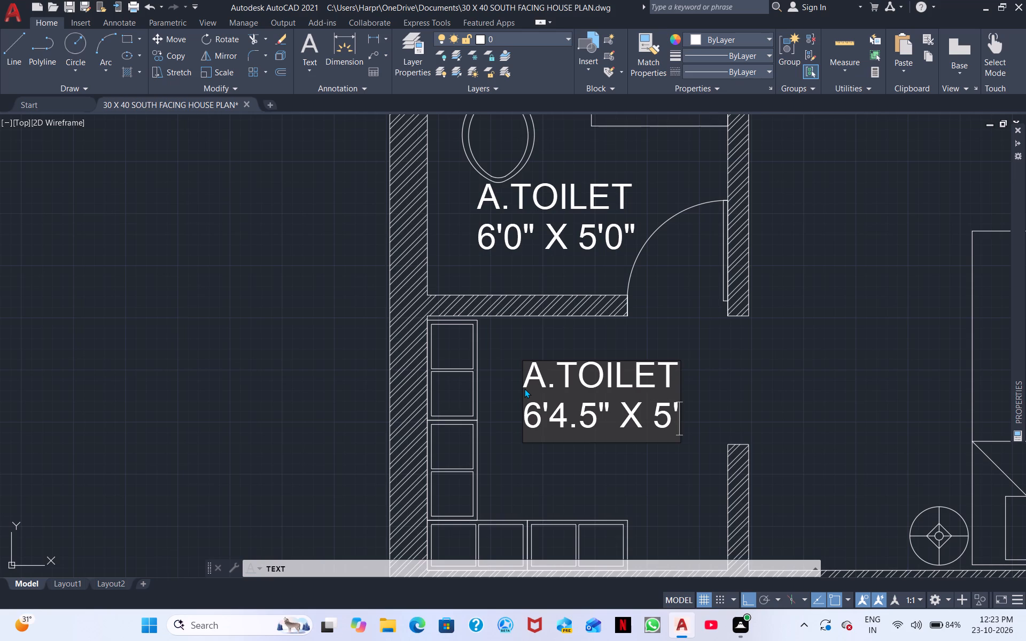
{"action": "key", "text": "apostrophe"}
{"action": "key", "text": "BackSpace"}
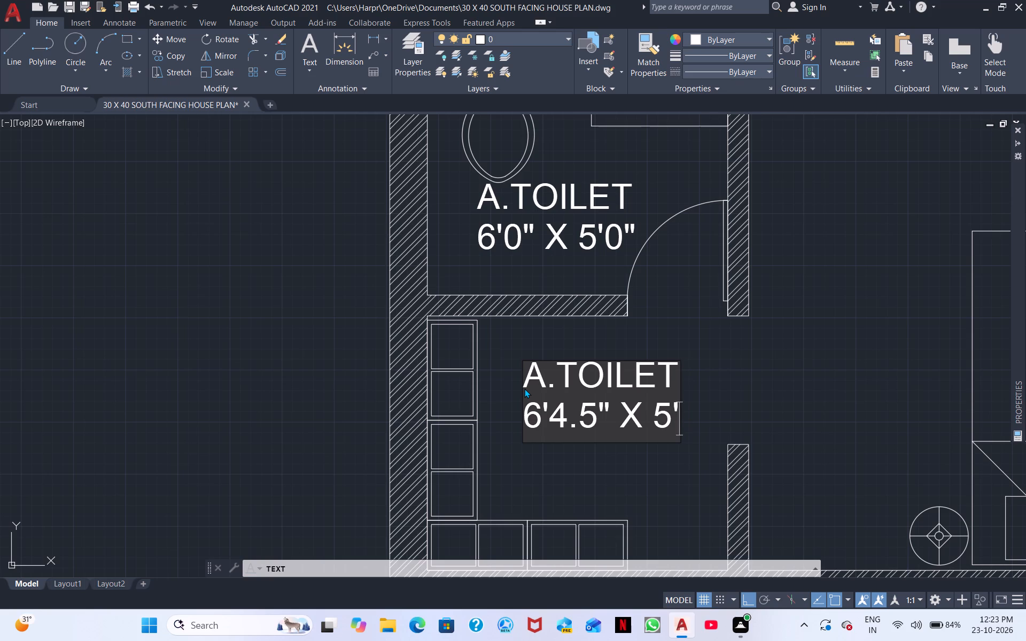
{"action": "type", "text": "1.5\""}
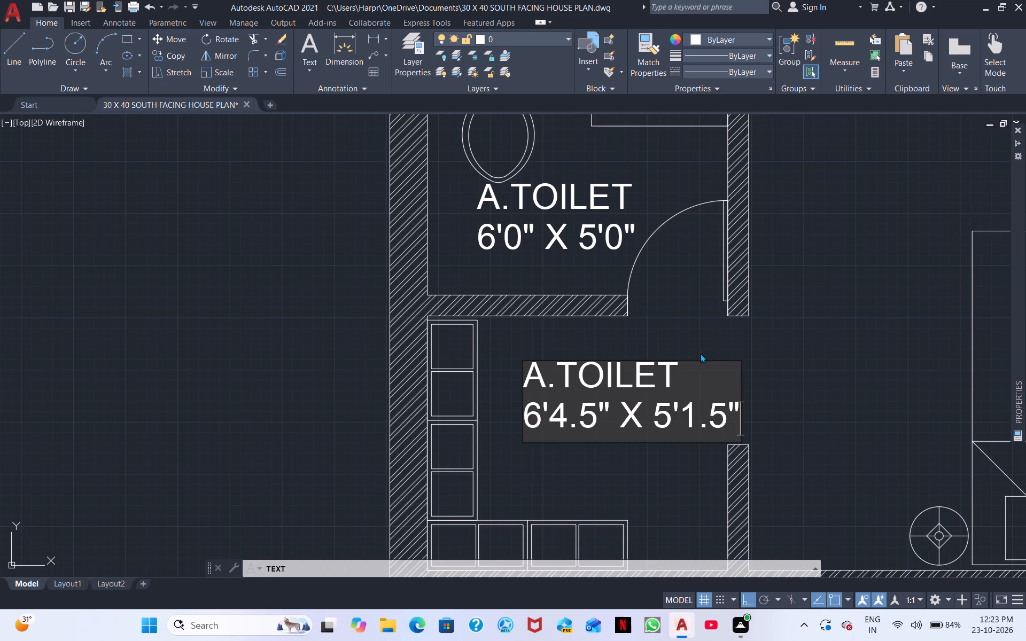
{"action": "left_click", "coordinate": [805, 350]}
Add the text DN at the east end of the arrow on the second plan's northern stair flight.
{"action": "middle_click_drag", "start_coordinate": [817, 337], "coordinate": [449, 312]}
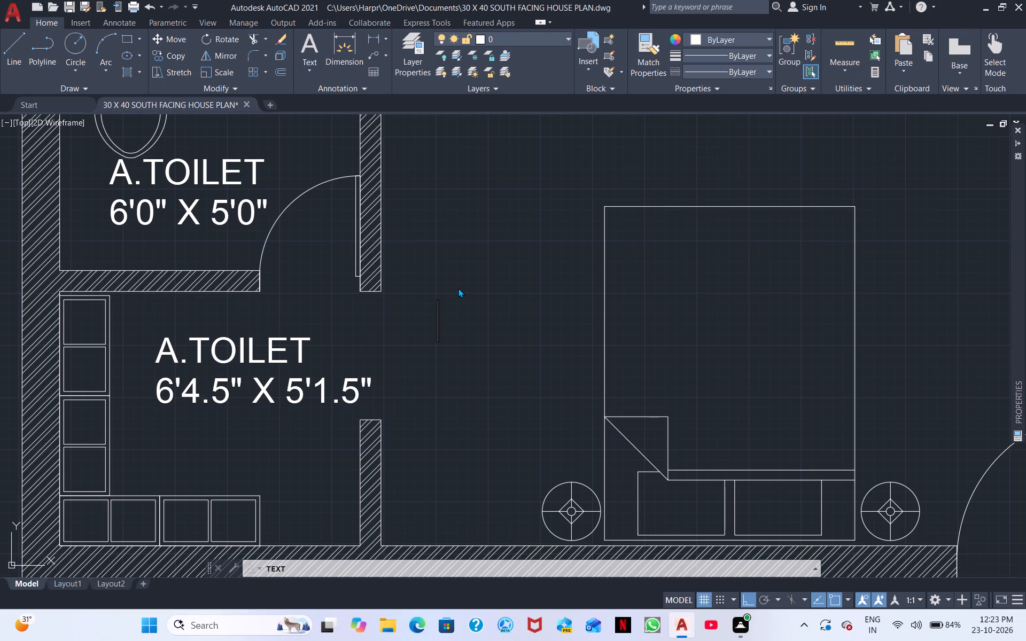
{"action": "middle_click_drag", "start_coordinate": [512, 445], "coordinate": [525, 159]}
{"action": "left_click", "coordinate": [510, 375]}
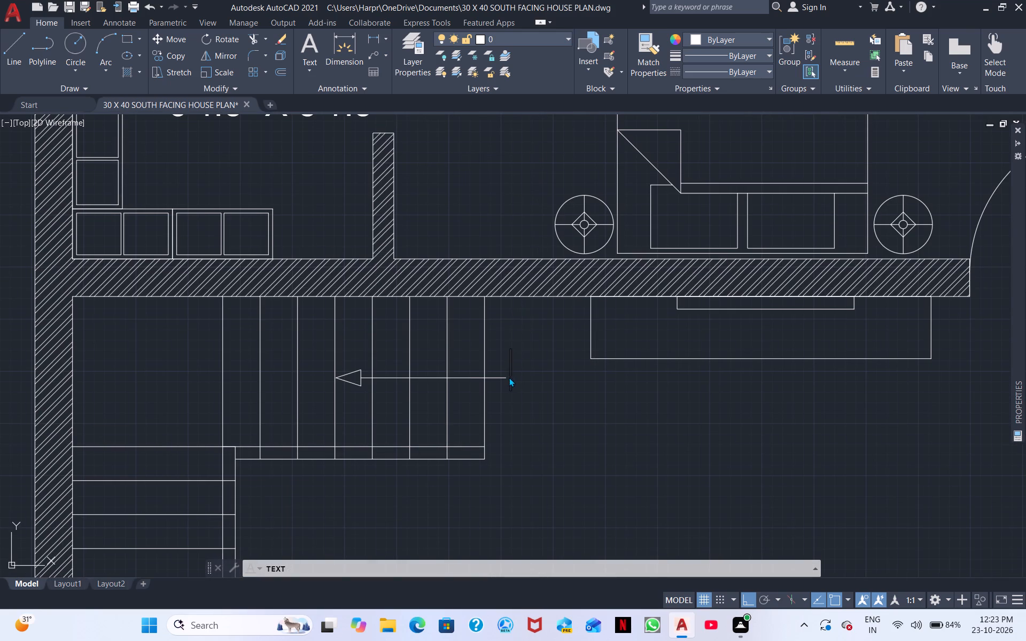
{"action": "left_click_drag", "start_coordinate": [503, 387], "coordinate": [504, 394]}
{"action": "left_click", "coordinate": [504, 394]}
{"action": "scroll", "coordinate": [507, 384], "scroll_direction": "up", "scroll_amount": 3}
{"action": "left_click", "coordinate": [510, 372]}
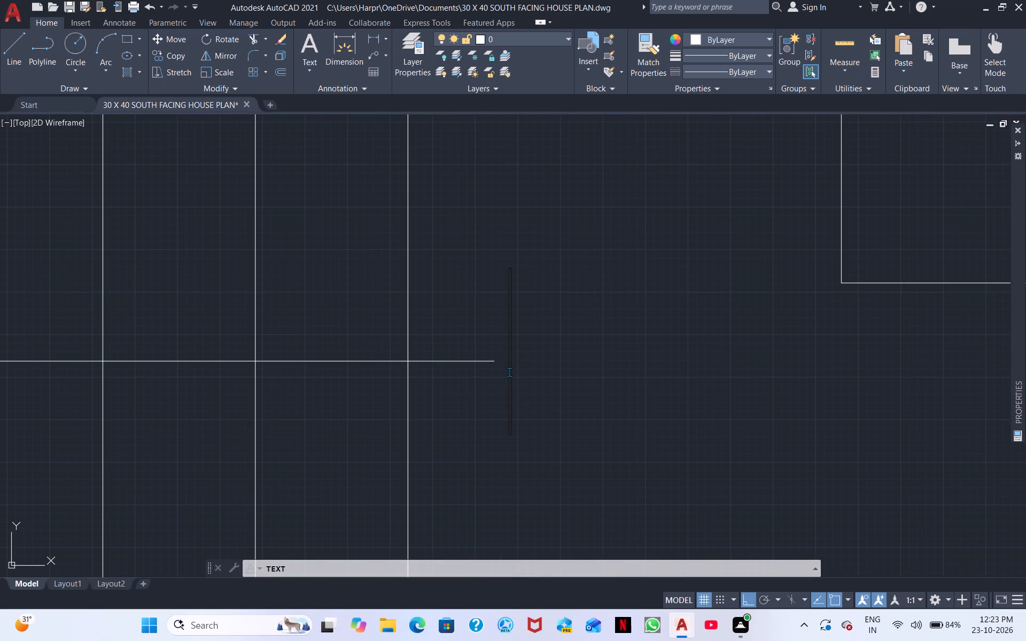
{"action": "key", "text": "n"}
{"action": "key", "text": "BackSpace"}
{"action": "type", "text": "DN"}
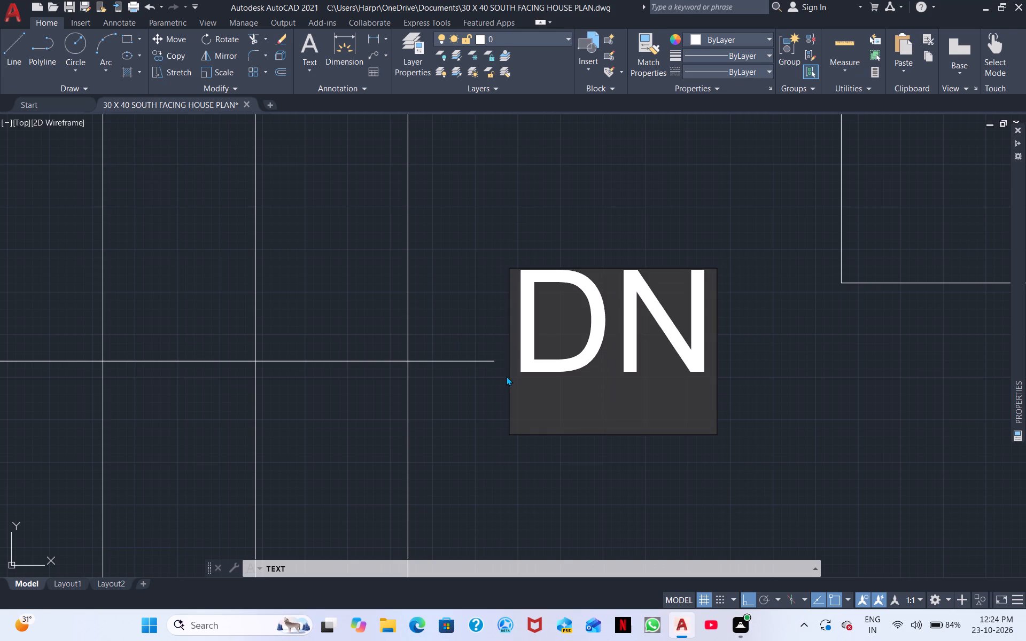
Label the second plan's north bedroom BEDROOM above the bed, with 14'6" X 10'6" on a second line.
{"action": "scroll", "coordinate": [730, 386], "scroll_direction": "down", "scroll_amount": 3}
{"action": "middle_click_drag", "start_coordinate": [809, 424], "coordinate": [445, 296]}
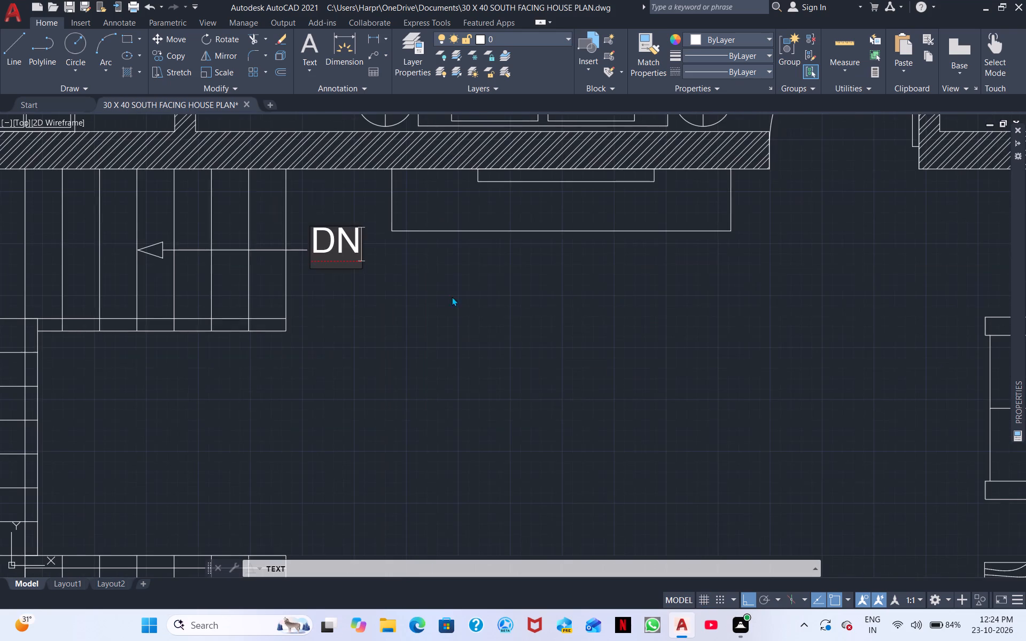
{"action": "scroll", "coordinate": [562, 392], "scroll_direction": "down", "scroll_amount": 2}
{"action": "middle_click_drag", "start_coordinate": [542, 373], "coordinate": [472, 472]}
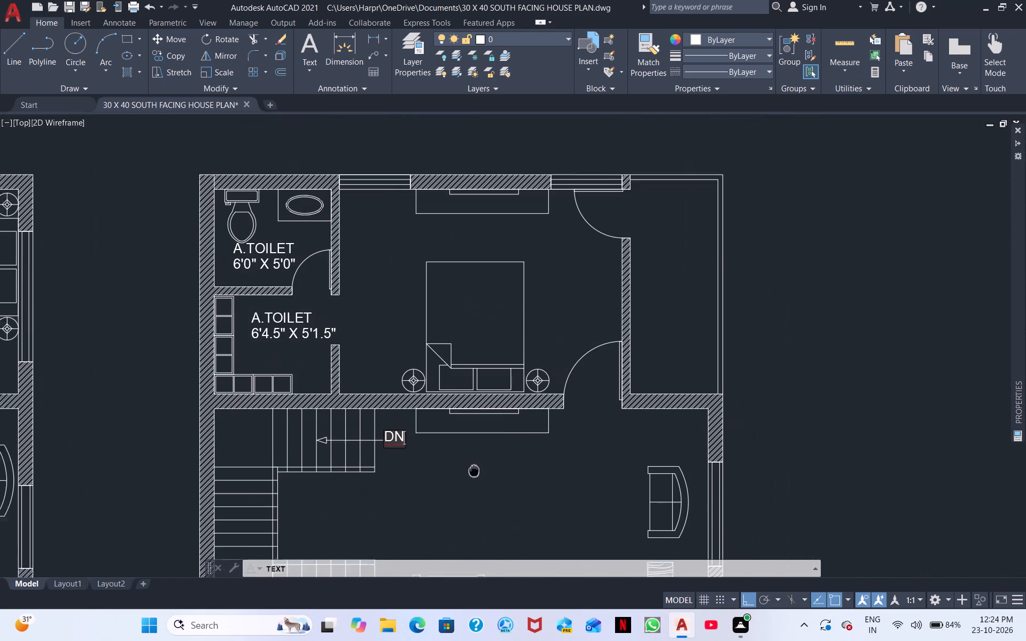
{"action": "middle_click_drag", "start_coordinate": [472, 472], "coordinate": [468, 478]}
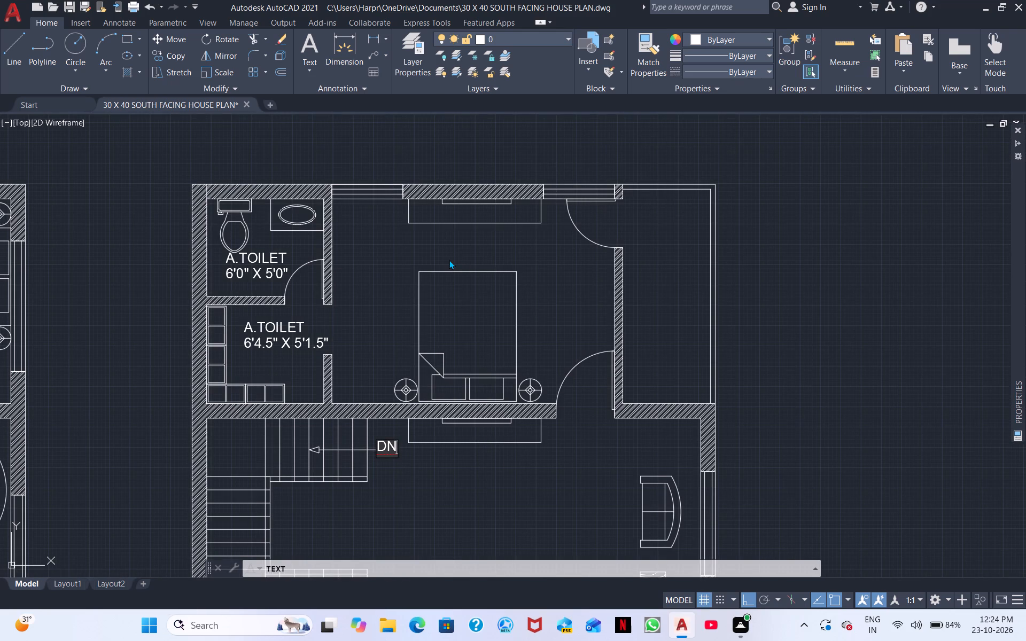
{"action": "left_click", "coordinate": [423, 243]}
{"action": "left_click_drag", "start_coordinate": [424, 248], "coordinate": [425, 254]}
{"action": "type", "text": "BED"}
{"action": "type", "text": "VT"}
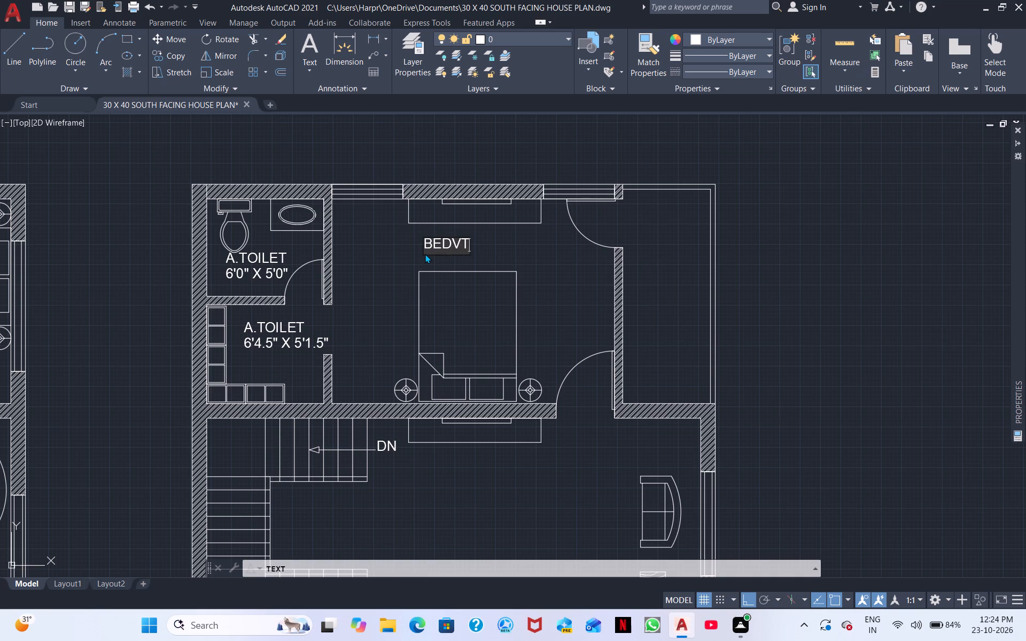
{"action": "key", "text": "BackSpace"}
{"action": "key", "text": "BackSpace"}
{"action": "type", "text": "ROOM"}
{"action": "key", "text": "Return"}
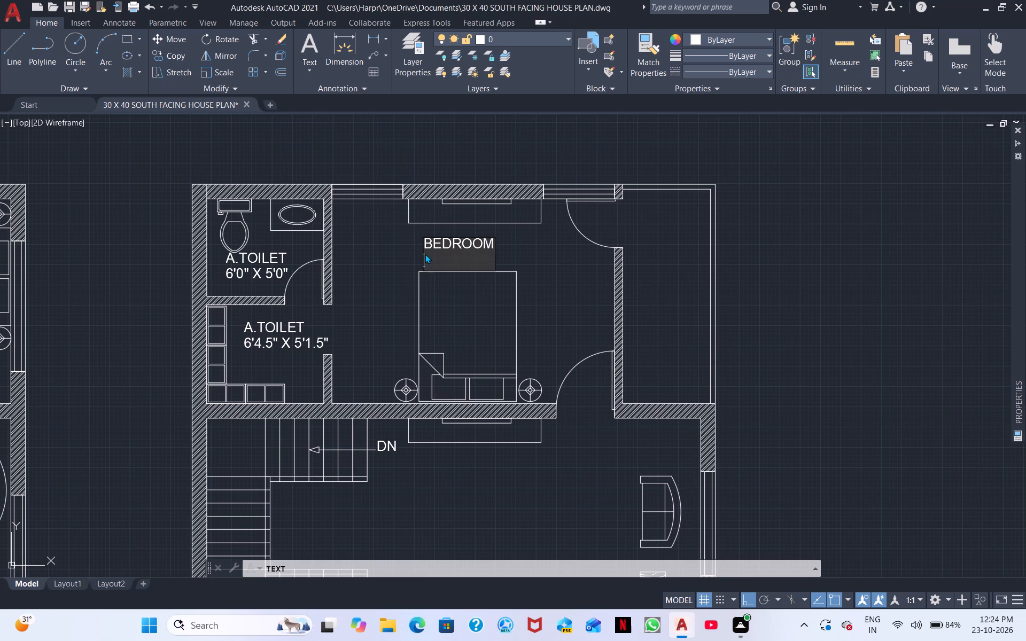
{"action": "type", "text": "14'5"}
{"action": "key", "text": "BackSpace"}
{"action": "key", "text": "8"}
{"action": "key", "text": "BackSpace"}
{"action": "type", "text": "6\""}
{"action": "key", "text": "space"}
{"action": "type", "text": "X"}
{"action": "key", "text": "space"}
{"action": "type", "text": "10'6\""}
Label the open strip east of the second plan's north bedroom BALCONY, with 4'0" WIDE on a second line.
{"action": "middle_click_drag", "start_coordinate": [598, 268], "coordinate": [445, 267]}
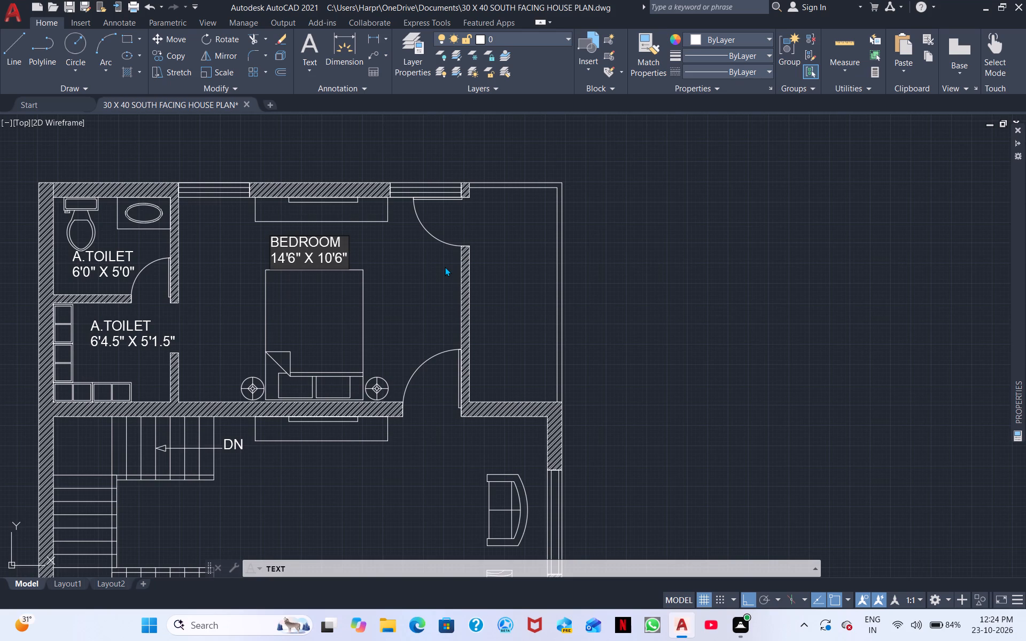
{"action": "scroll", "coordinate": [374, 218], "scroll_direction": "down", "scroll_amount": 1}
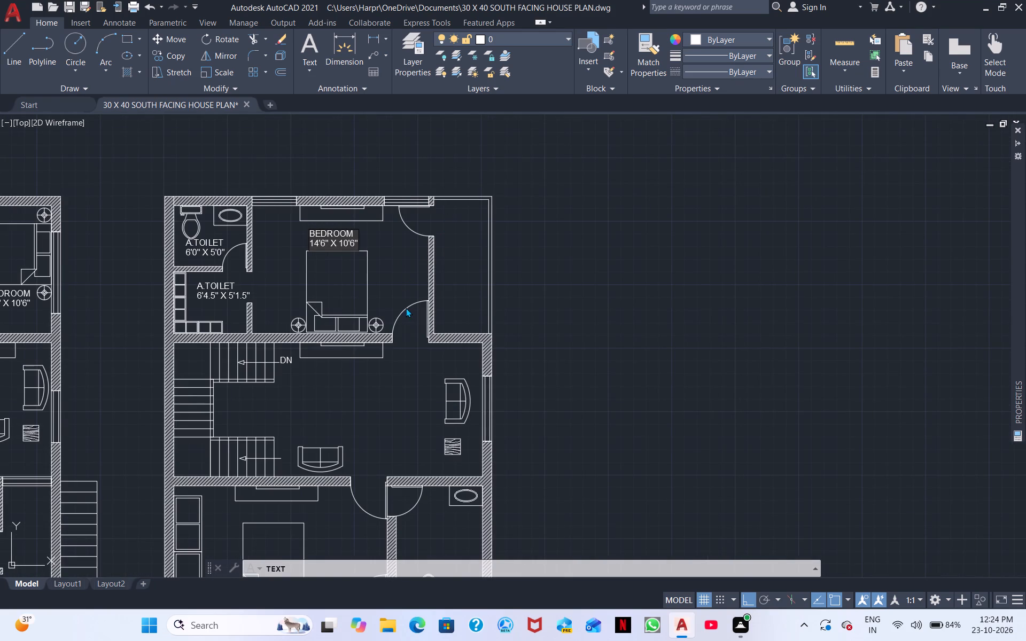
{"action": "scroll", "coordinate": [438, 252], "scroll_direction": "up", "scroll_amount": 1}
{"action": "left_click", "coordinate": [447, 256]}
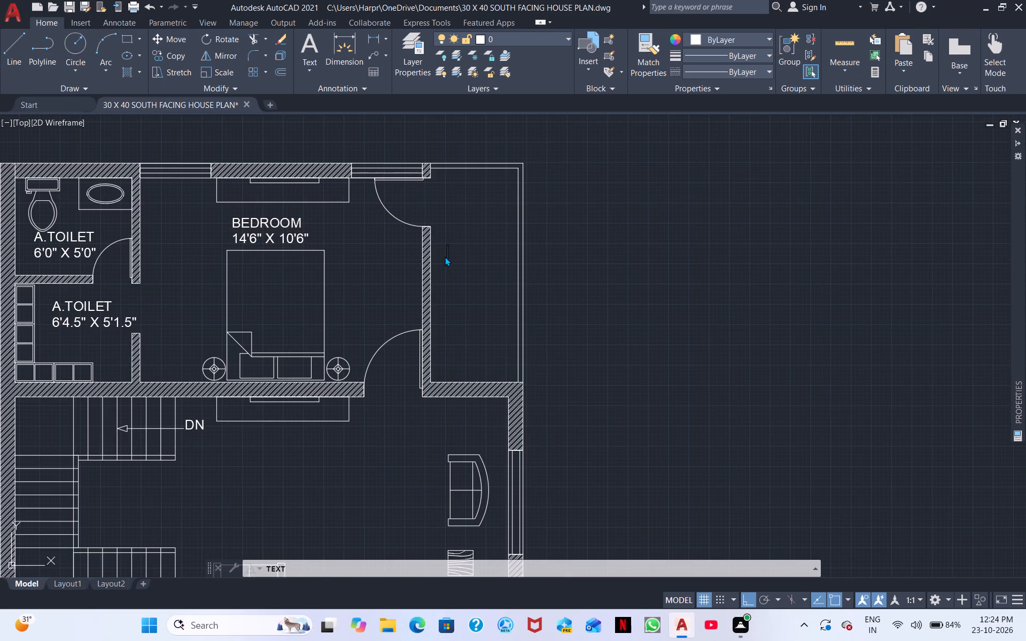
{"action": "left_click", "coordinate": [441, 252]}
{"action": "type", "text": "BALCONY"}
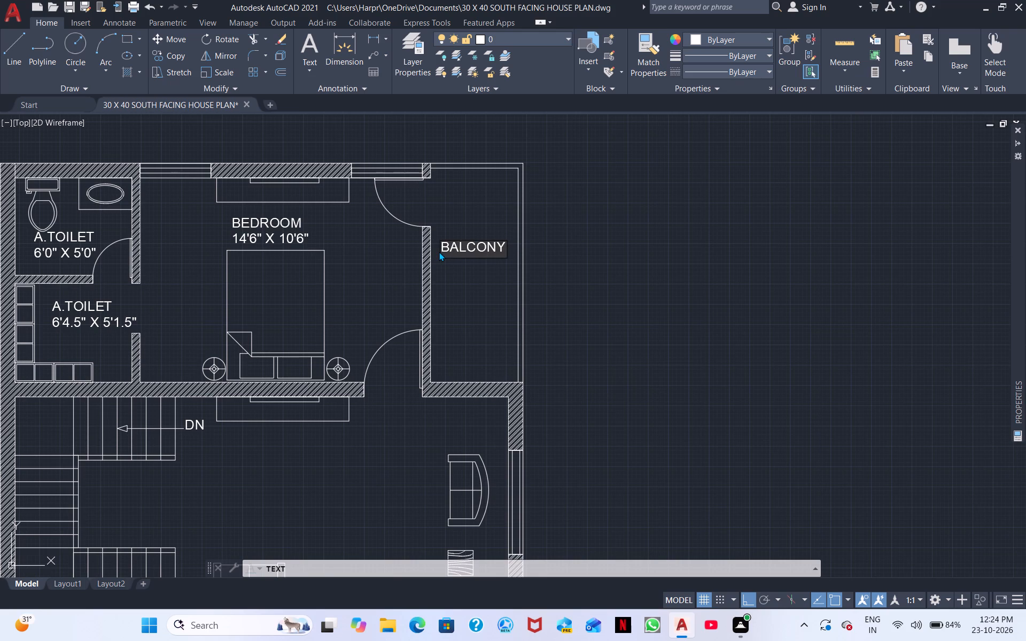
{"action": "key", "text": "Return"}
{"action": "type", "text": "4'0"}
{"action": "type", "text": "\""}
{"action": "key", "text": "space"}
{"action": "type", "text": "WIDE"}
{"action": "middle_click_drag", "start_coordinate": [365, 387], "coordinate": [438, 169]}
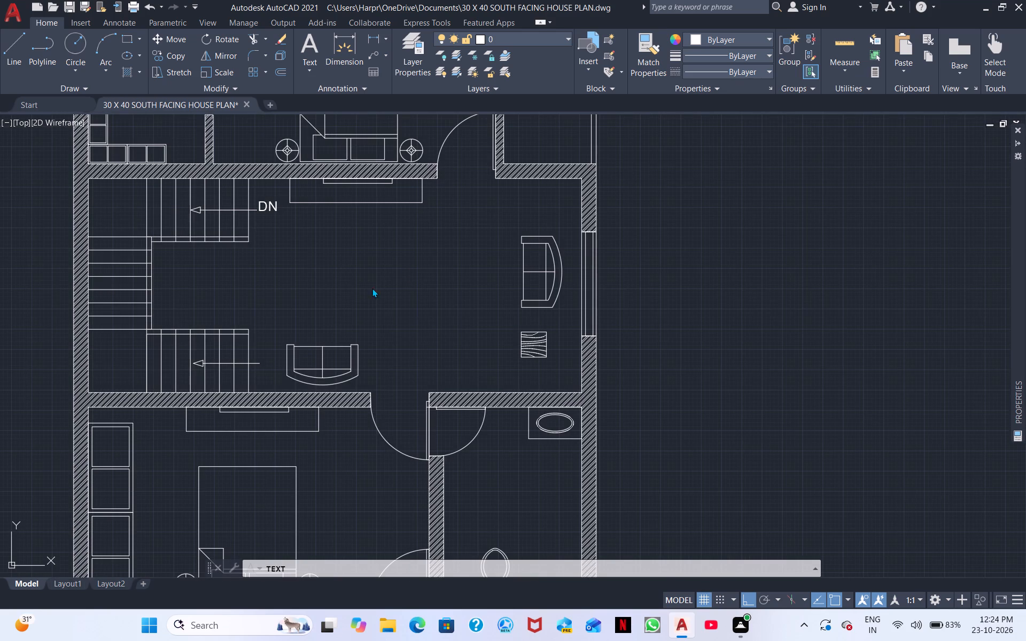
Label the second plan's central hall beside the stairs FAMILY, with 17'4" X 11'0" as separate text below it.
{"action": "left_click", "coordinate": [326, 261]}
{"action": "left_click", "coordinate": [318, 262]}
{"action": "type", "text": "FAMI"}
{"action": "type", "text": "LY"}
{"action": "key", "text": "Return"}
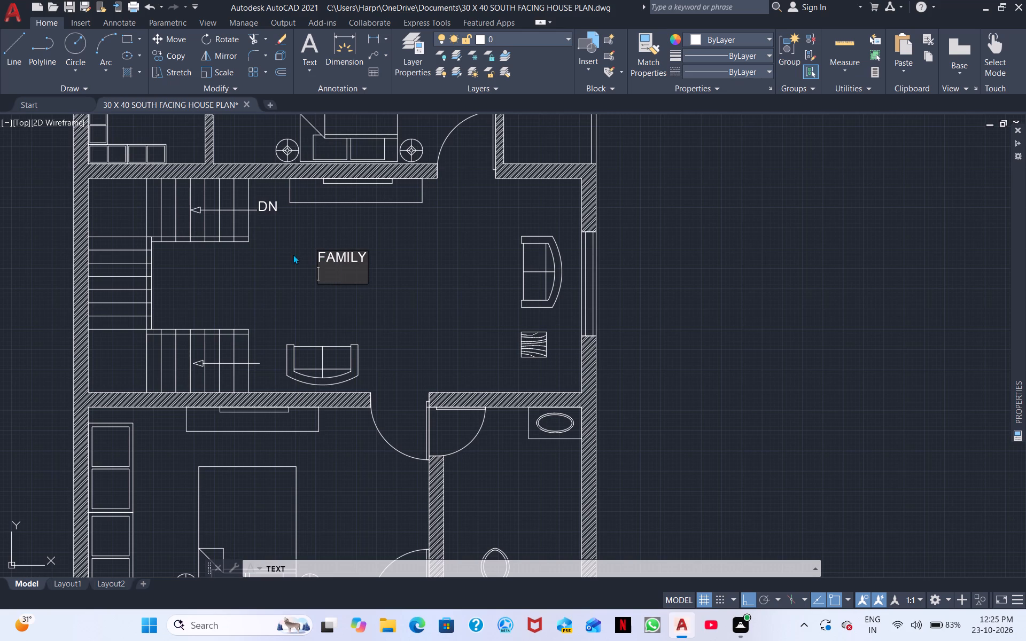
{"action": "scroll", "coordinate": [324, 296], "scroll_direction": "up", "scroll_amount": 4}
{"action": "left_click", "coordinate": [297, 247]}
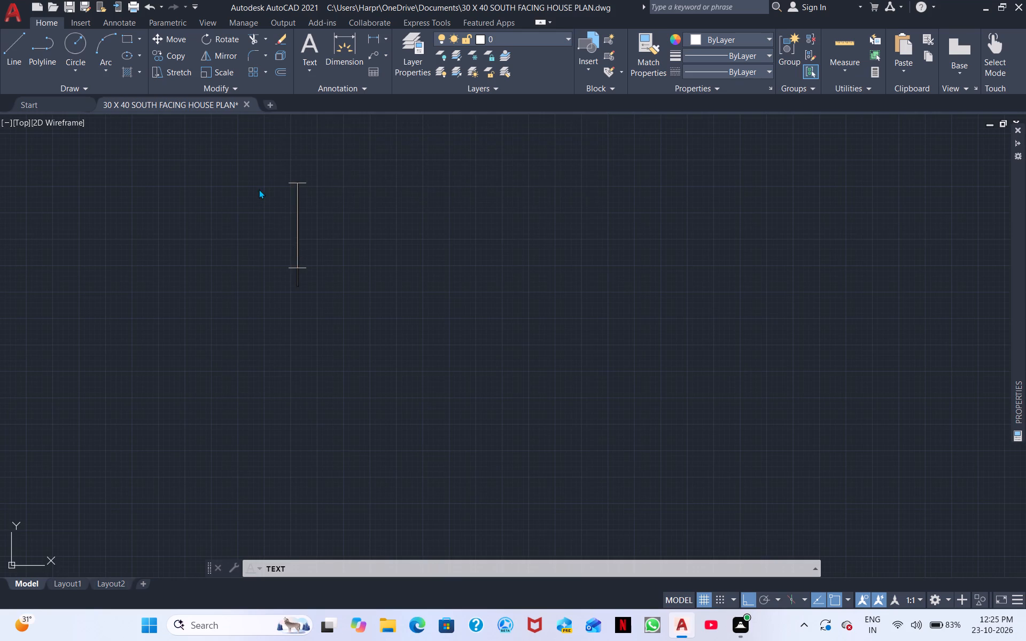
{"action": "middle_click_drag", "start_coordinate": [259, 190], "coordinate": [322, 319]}
{"action": "left_click", "coordinate": [295, 282]}
{"action": "left_click", "coordinate": [293, 286]}
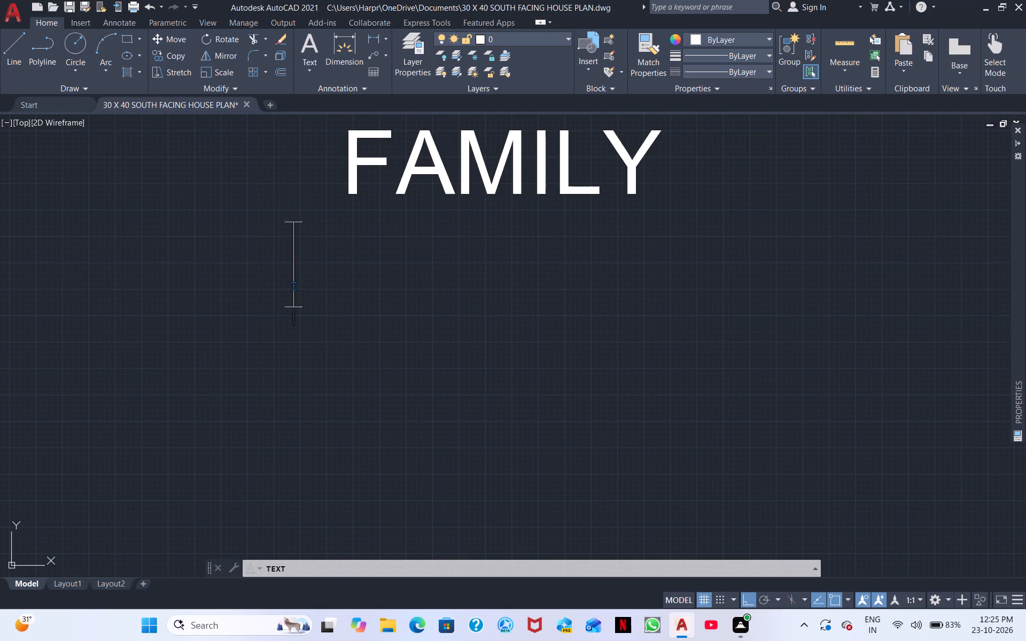
{"action": "type", "text": "17'"}
{"action": "type", "text": "4\""}
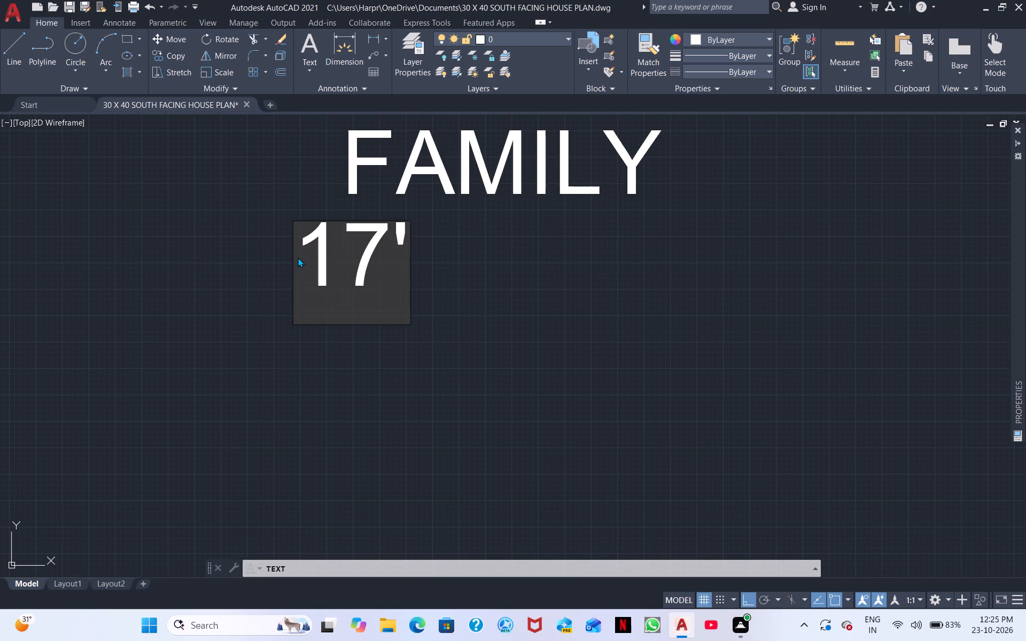
{"action": "key", "text": "space"}
{"action": "type", "text": "X"}
{"action": "key", "text": "space"}
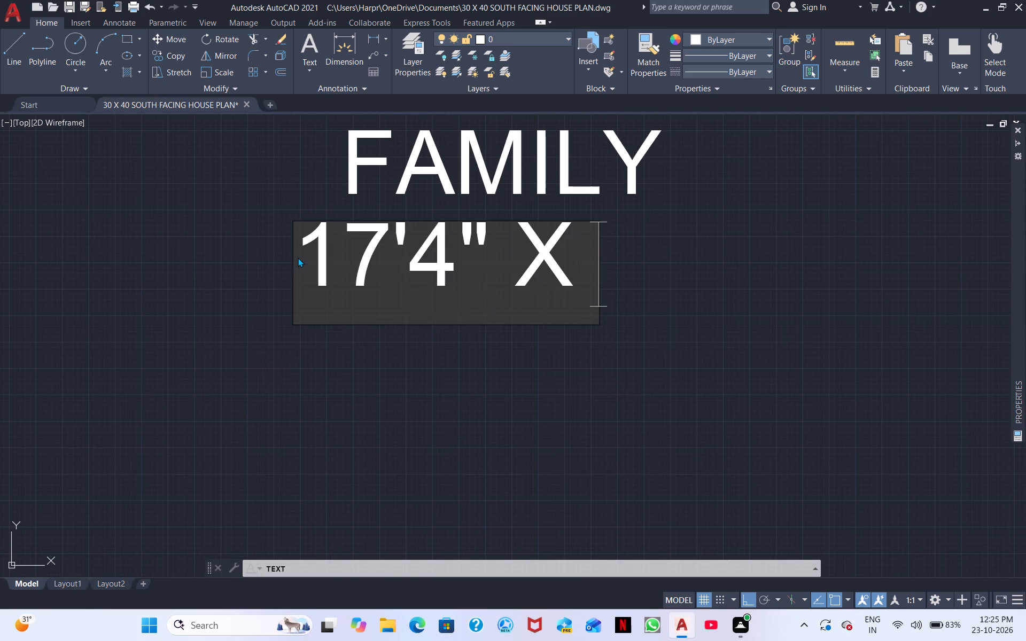
{"action": "type", "text": "11'0\""}
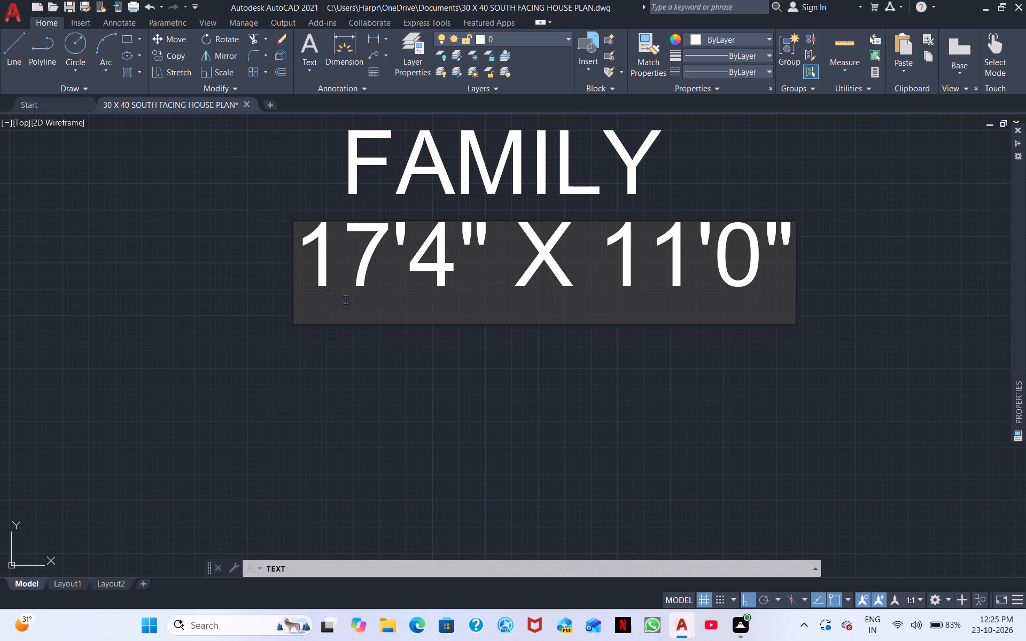
Label the second plan's south bedroom M. BEDROOM between the bed and the TV unit, with 17'6" X 10'0" on a second line.
{"action": "scroll", "coordinate": [367, 311], "scroll_direction": "down", "scroll_amount": 1}
{"action": "middle_click_drag", "start_coordinate": [482, 345], "coordinate": [354, 205]}
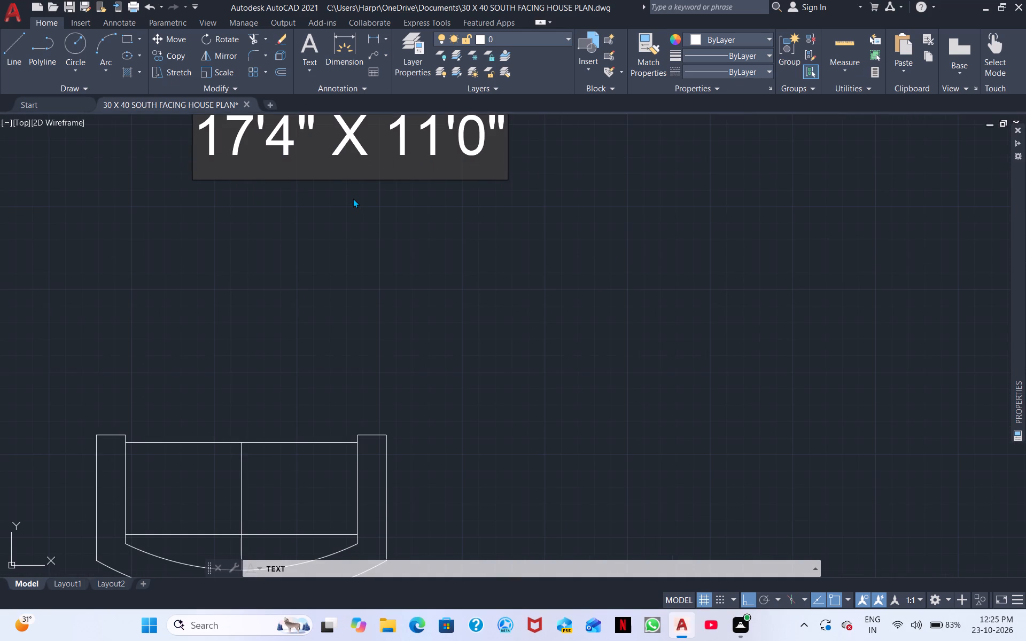
{"action": "scroll", "coordinate": [421, 338], "scroll_direction": "down", "scroll_amount": 2}
{"action": "middle_click_drag", "start_coordinate": [458, 375], "coordinate": [456, 55]}
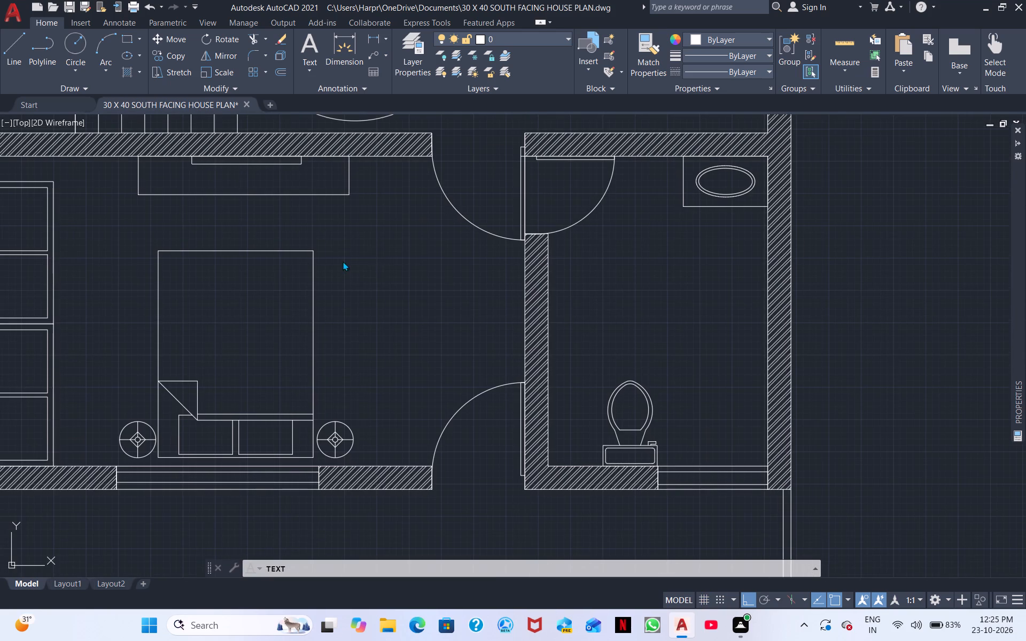
{"action": "middle_click_drag", "start_coordinate": [313, 256], "coordinate": [528, 255]}
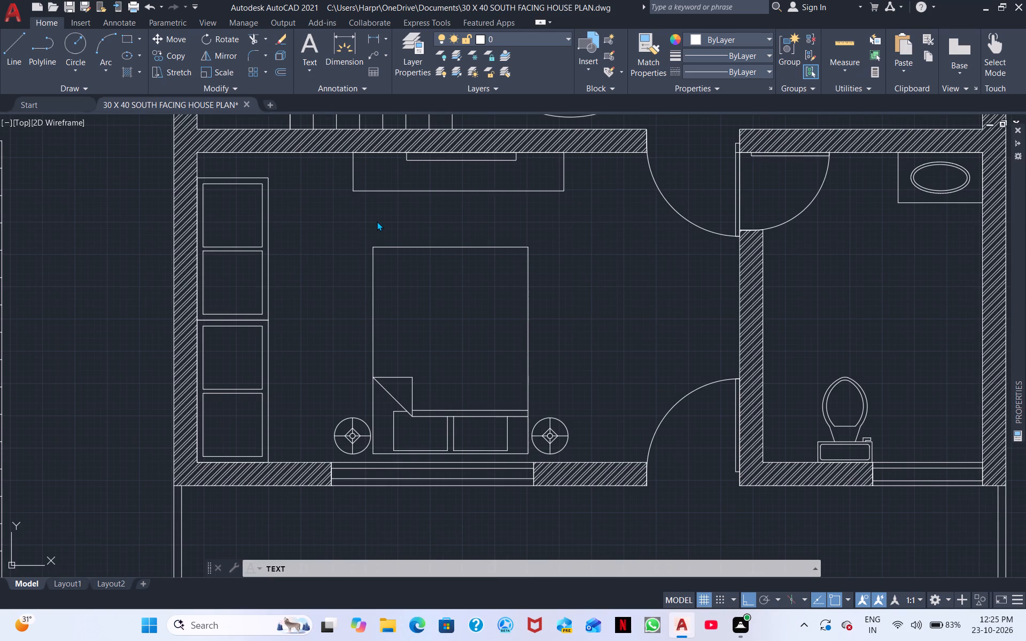
{"action": "scroll", "coordinate": [398, 212], "scroll_direction": "up", "scroll_amount": 2}
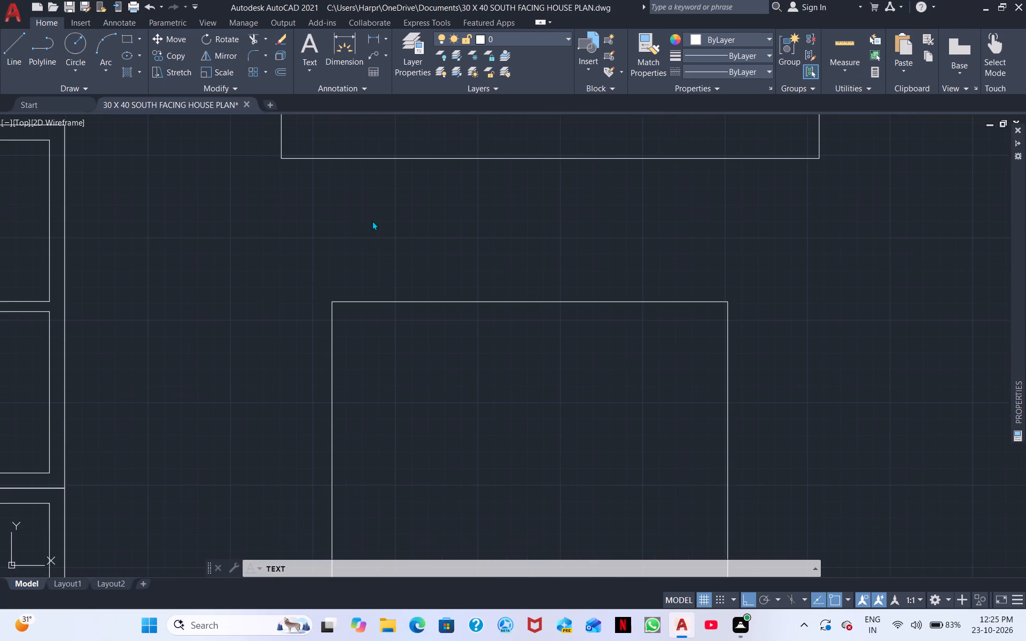
{"action": "left_click", "coordinate": [324, 249]}
{"action": "left_click", "coordinate": [317, 231]}
{"action": "left_click", "coordinate": [337, 215]}
{"action": "type", "text": "M."}
{"action": "key", "text": "space"}
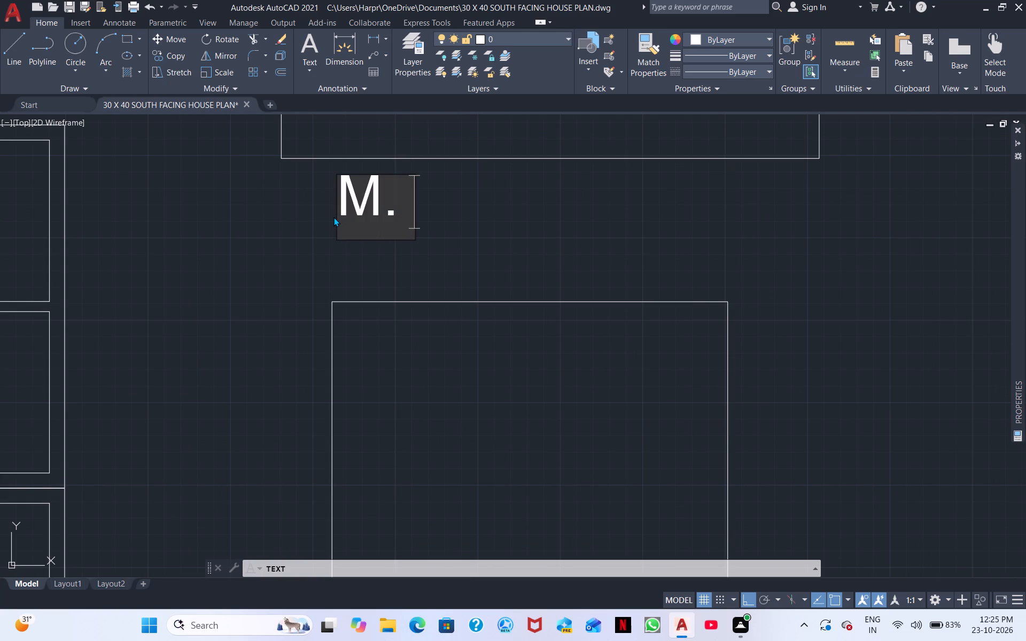
{"action": "type", "text": "BEDROOM"}
{"action": "key", "text": "Return"}
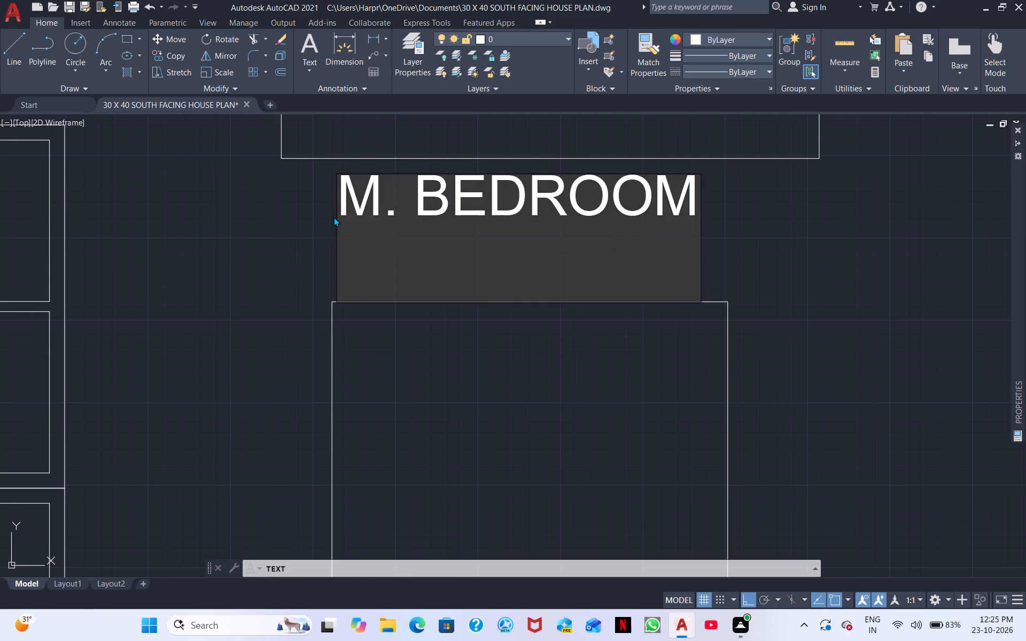
{"action": "type", "text": "17'6\""}
{"action": "key", "text": "space"}
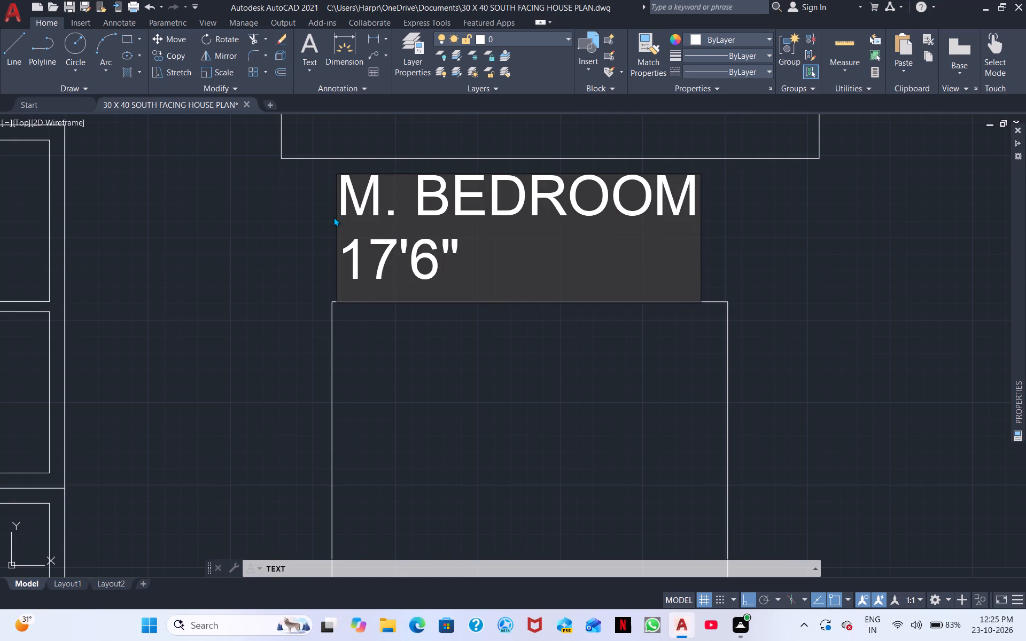
{"action": "type", "text": "X"}
{"action": "key", "text": "space"}
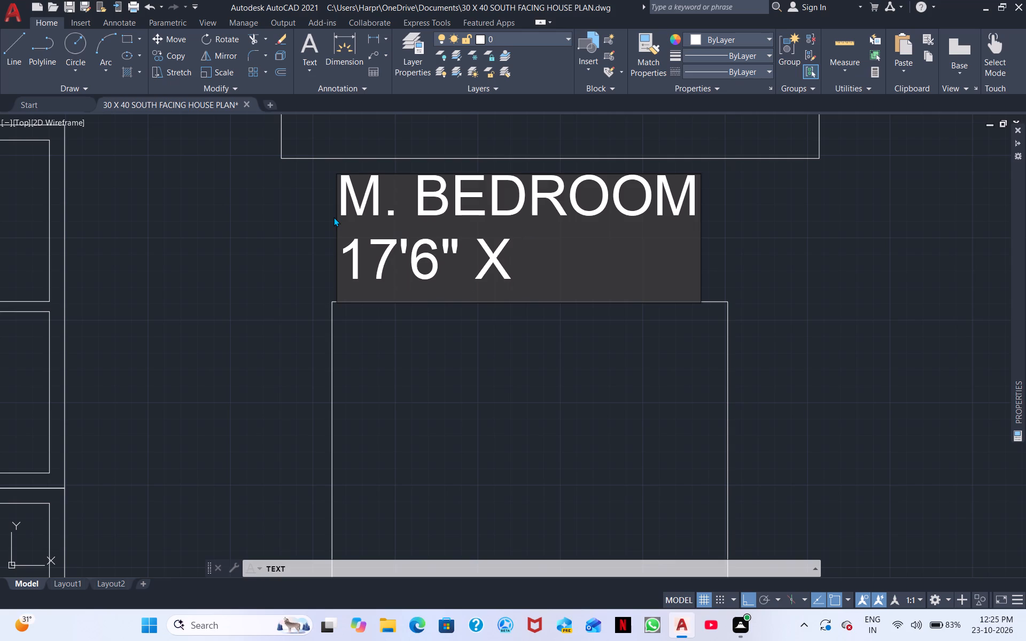
{"action": "type", "text": "10'"}
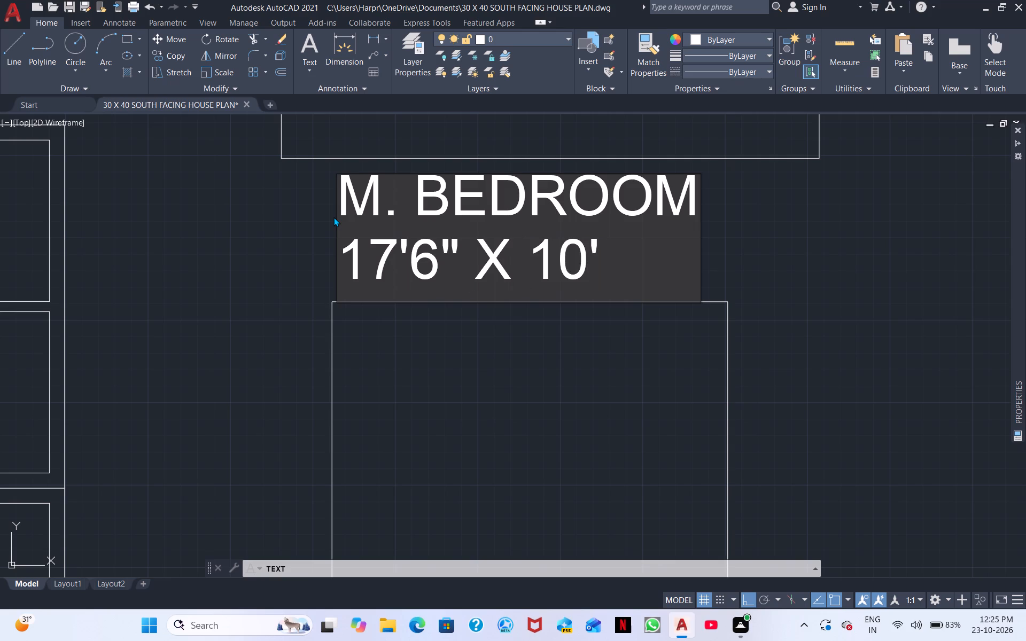
{"action": "key", "text": "2"}
{"action": "key", "text": "BackSpace"}
{"action": "key", "text": "0"}
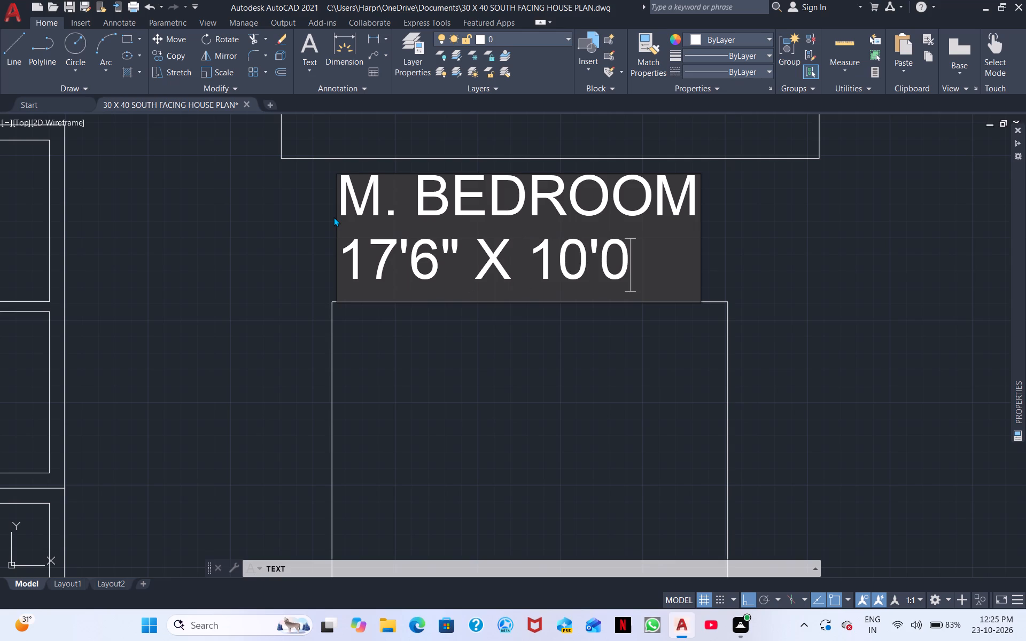
{"action": "key", "text": "apostrophe"}
{"action": "key", "text": "apostrophe"}
{"action": "left_click_drag", "start_coordinate": [471, 400], "coordinate": [475, 408]}
Label the second plan's southeast toilet A.TOILET between the washbasin and the WC, with 6'7.5" X 10'0" on a second line.
{"action": "middle_click_drag", "start_coordinate": [504, 379], "coordinate": [467, 322]}
{"action": "scroll", "coordinate": [486, 354], "scroll_direction": "down", "scroll_amount": 2}
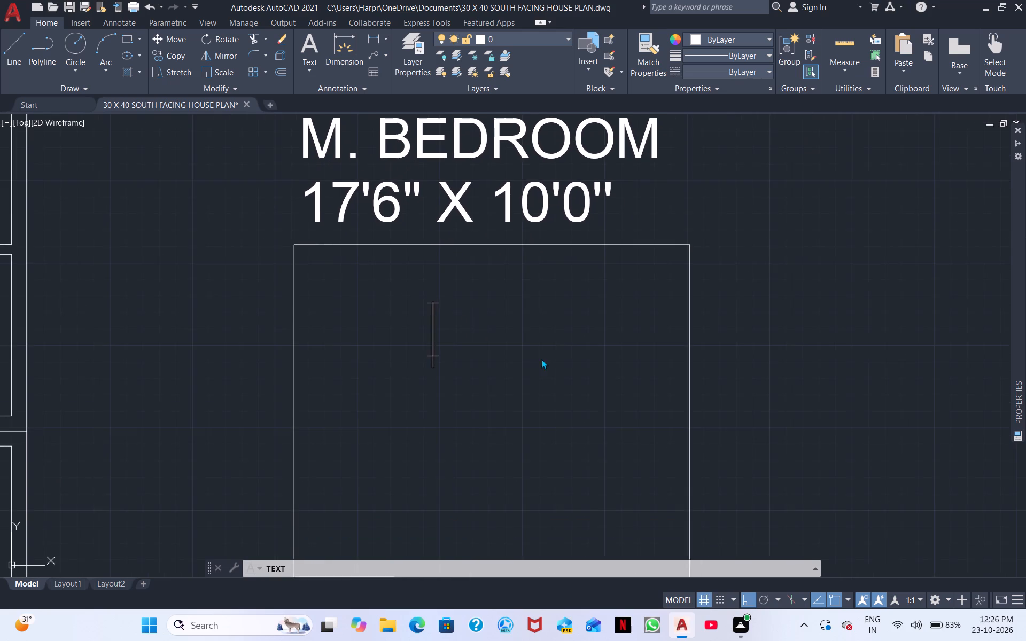
{"action": "middle_click_drag", "start_coordinate": [548, 357], "coordinate": [268, 237]}
{"action": "scroll", "coordinate": [353, 306], "scroll_direction": "down", "scroll_amount": 1}
{"action": "scroll", "coordinate": [463, 314], "scroll_direction": "down", "scroll_amount": 1}
{"action": "middle_click_drag", "start_coordinate": [486, 309], "coordinate": [252, 186]}
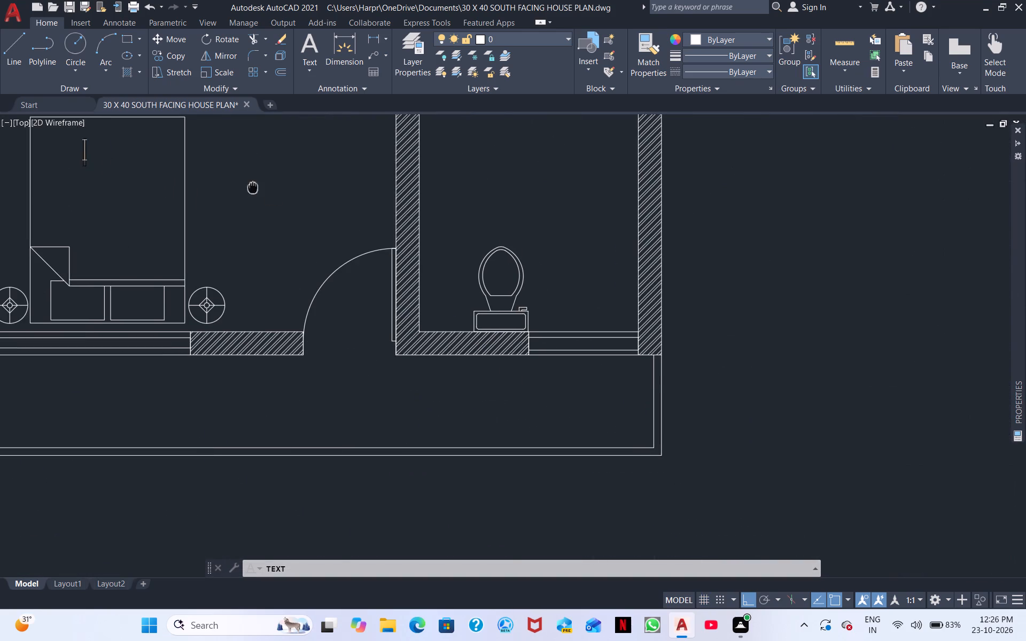
{"action": "middle_click_drag", "start_coordinate": [252, 186], "coordinate": [251, 186]}
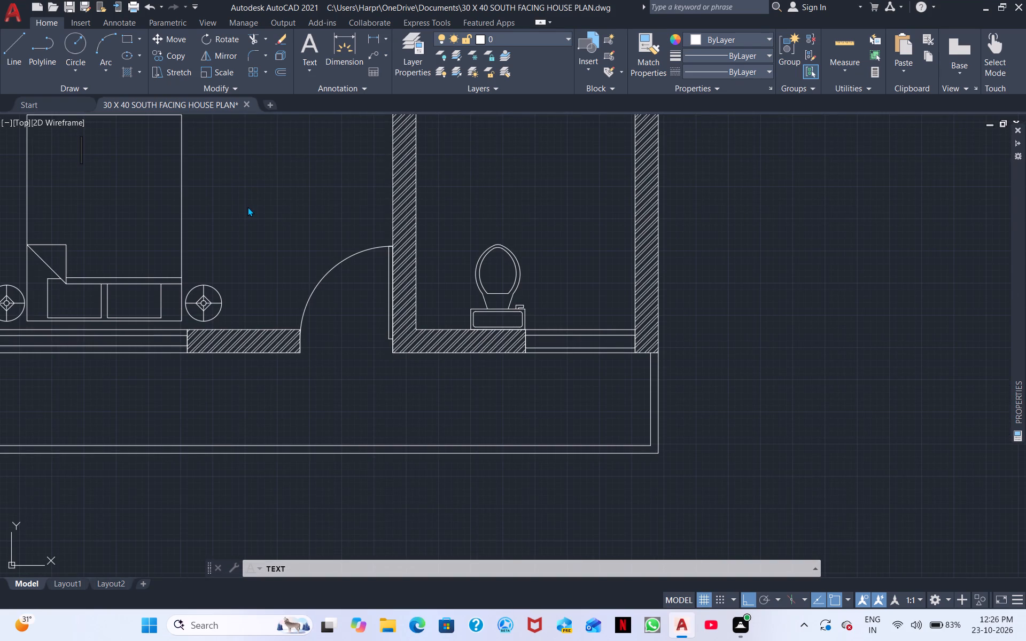
{"action": "middle_click_drag", "start_coordinate": [477, 179], "coordinate": [382, 453]}
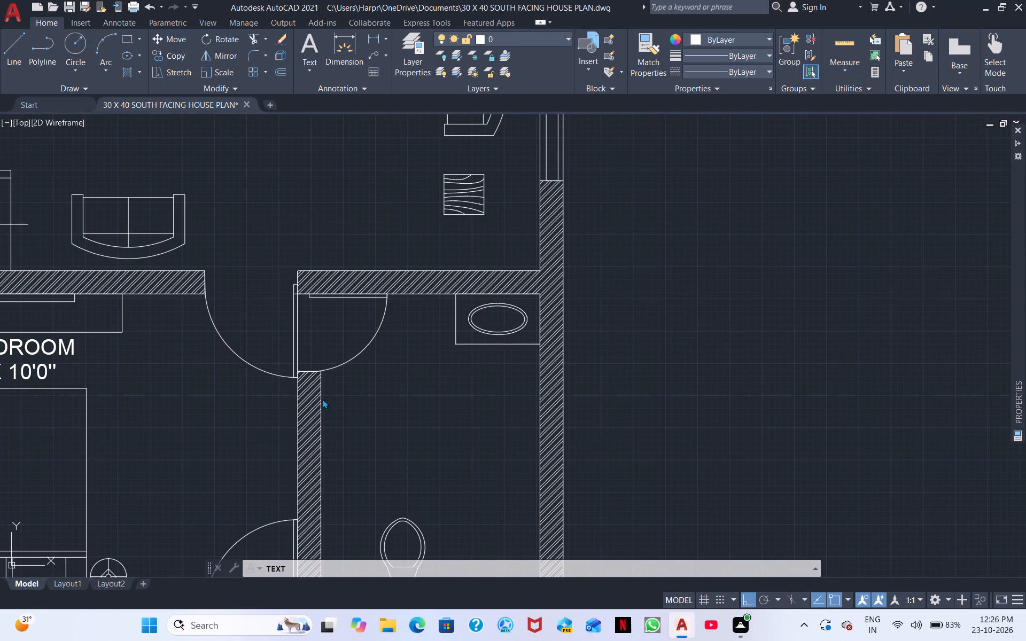
{"action": "left_click", "coordinate": [377, 410]}
{"action": "left_click", "coordinate": [366, 411]}
{"action": "key", "text": "a"}
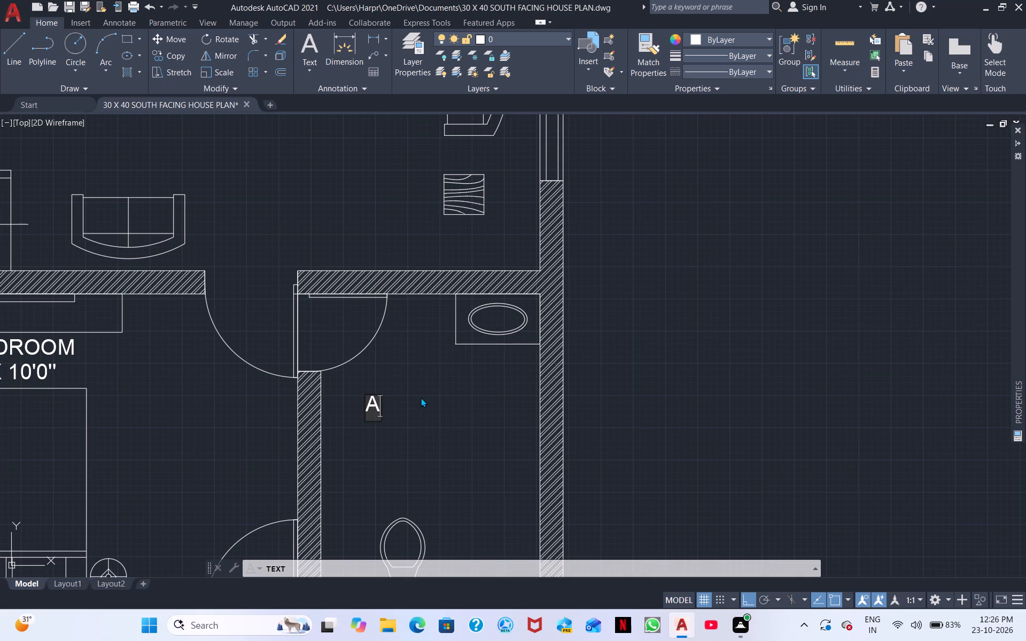
{"action": "key", "text": "comma"}
{"action": "key", "text": "BackSpace"}
{"action": "key", "text": "period"}
{"action": "key", "text": "t"}
{"action": "type", "text": "OIL"}
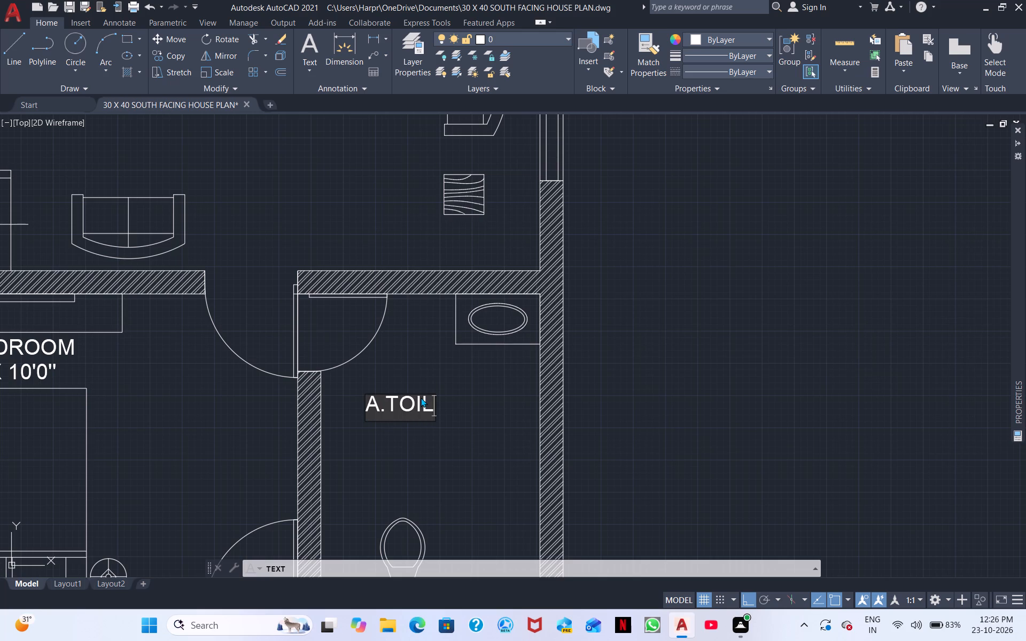
{"action": "type", "text": "ET"}
{"action": "key", "text": "Return"}
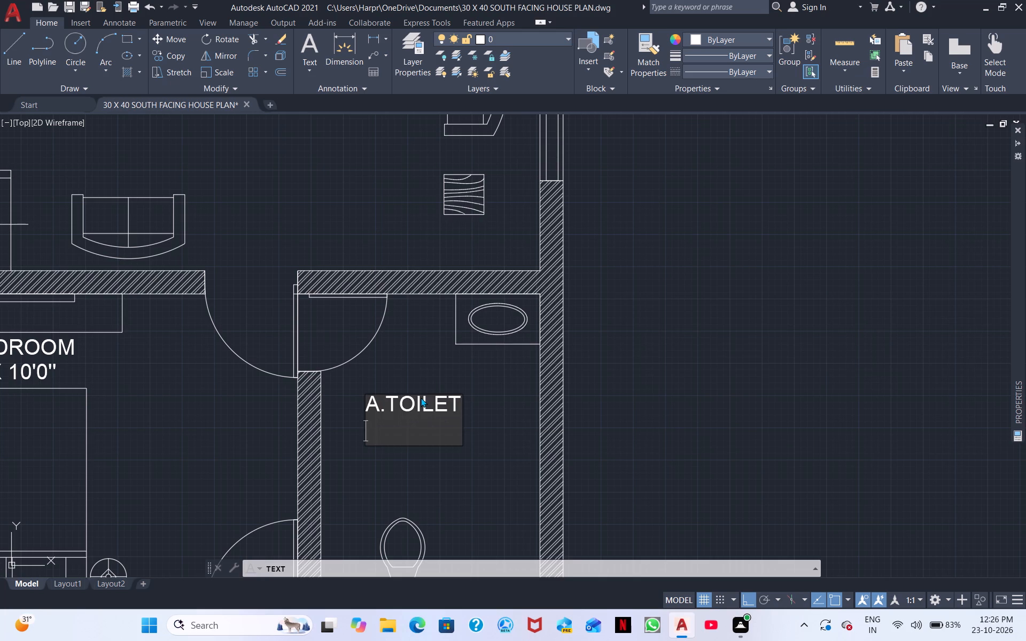
{"action": "type", "text": "6'"}
{"action": "type", "text": "7.5\""}
{"action": "key", "text": "space"}
{"action": "type", "text": "X"}
{"action": "key", "text": "space"}
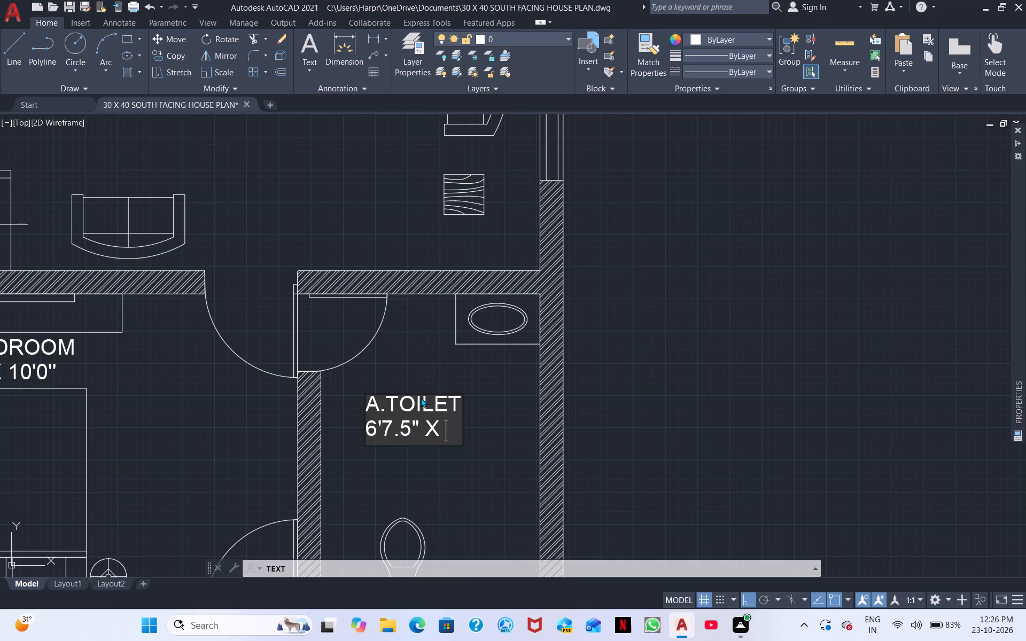
{"action": "type", "text": "10'"}
{"action": "type", "text": "0\""}
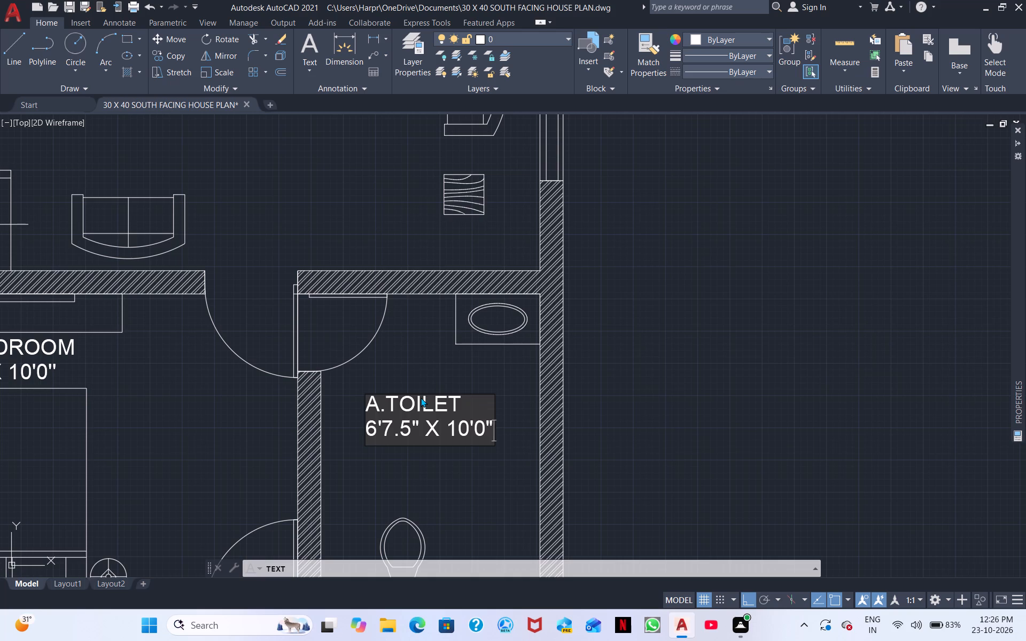
Label the strip south of the second plan's M. BEDROOM BALCONY, with 3'0" WIDE on a second line, and end the text command.
{"action": "middle_click_drag", "start_coordinate": [440, 460], "coordinate": [443, 326]}
{"action": "scroll", "coordinate": [459, 380], "scroll_direction": "down", "scroll_amount": 1}
{"action": "middle_click_drag", "start_coordinate": [452, 395], "coordinate": [472, 351]}
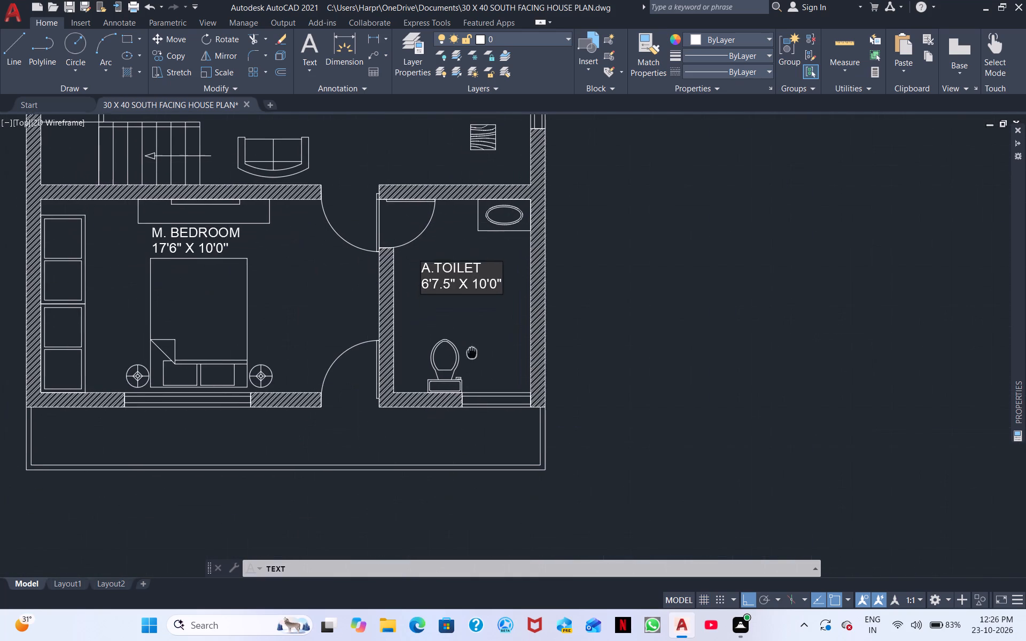
{"action": "middle_click_drag", "start_coordinate": [472, 351], "coordinate": [473, 342]}
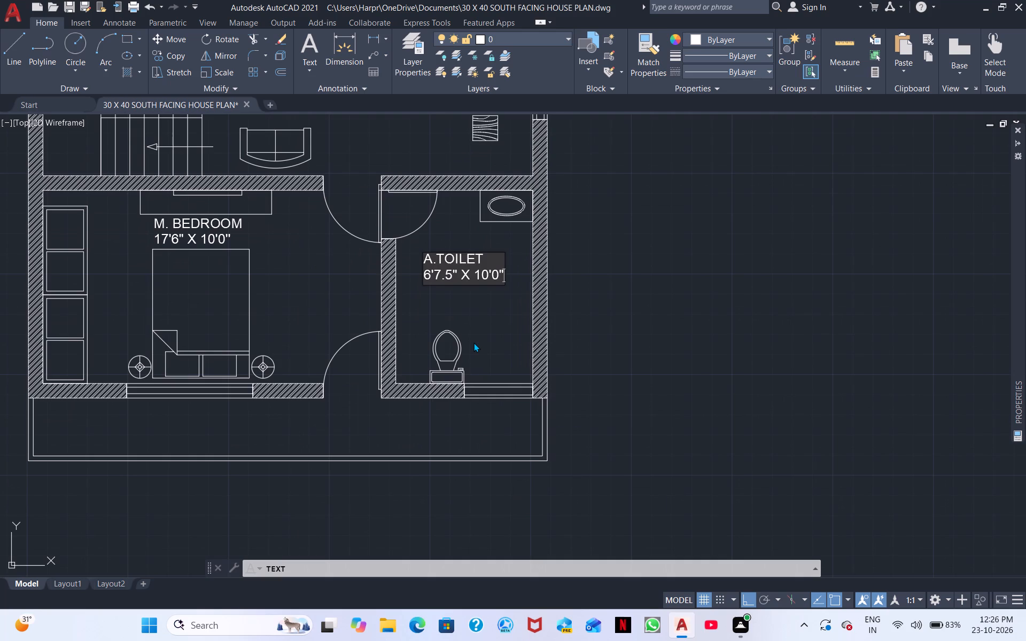
{"action": "scroll", "coordinate": [396, 415], "scroll_direction": "down", "scroll_amount": 1}
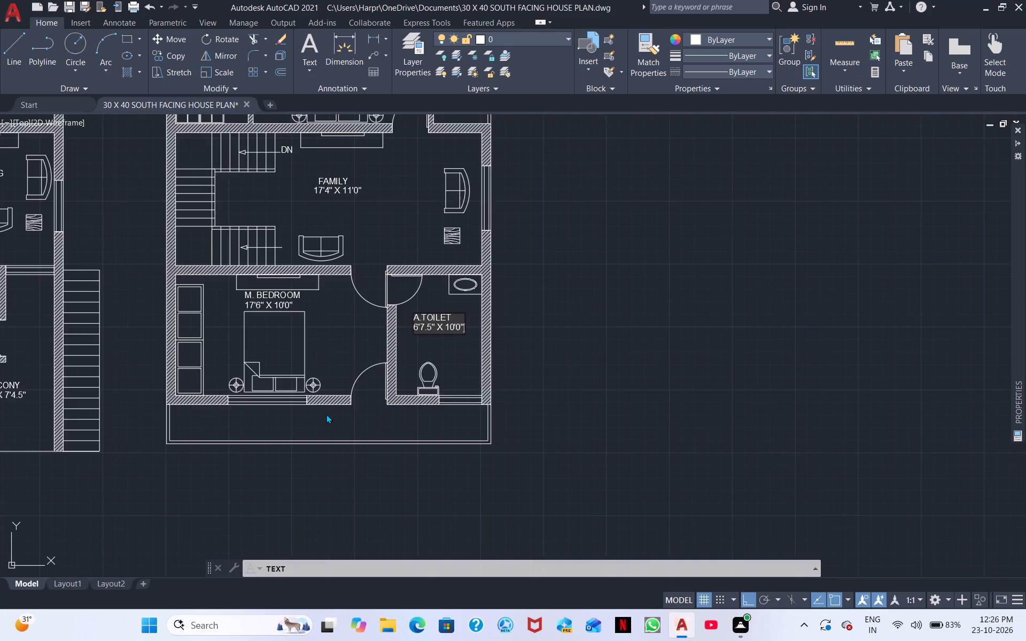
{"action": "middle_click_drag", "start_coordinate": [327, 414], "coordinate": [616, 393]}
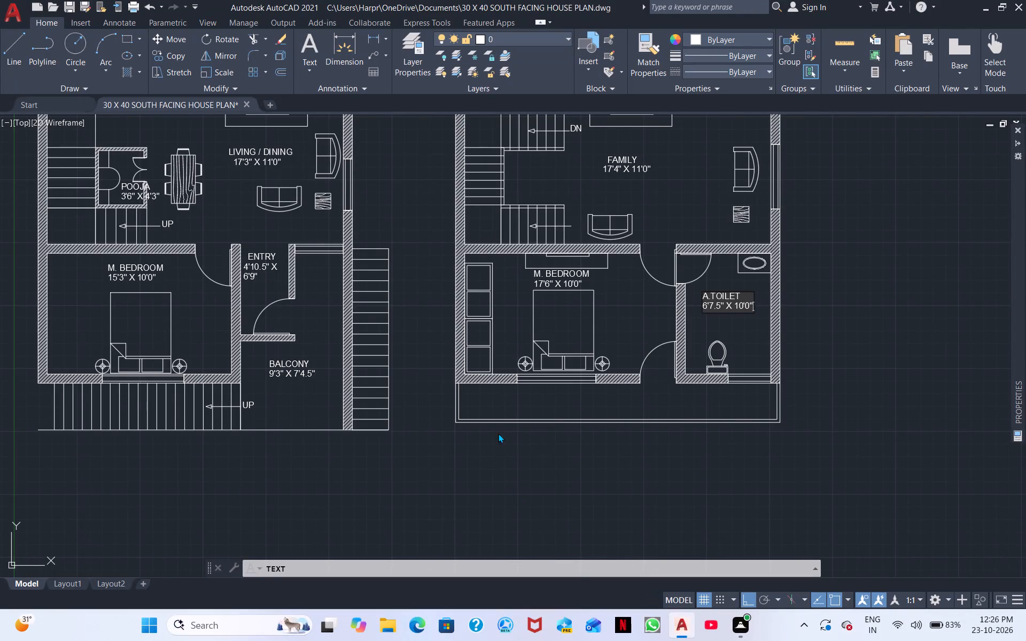
{"action": "left_click", "coordinate": [537, 399]}
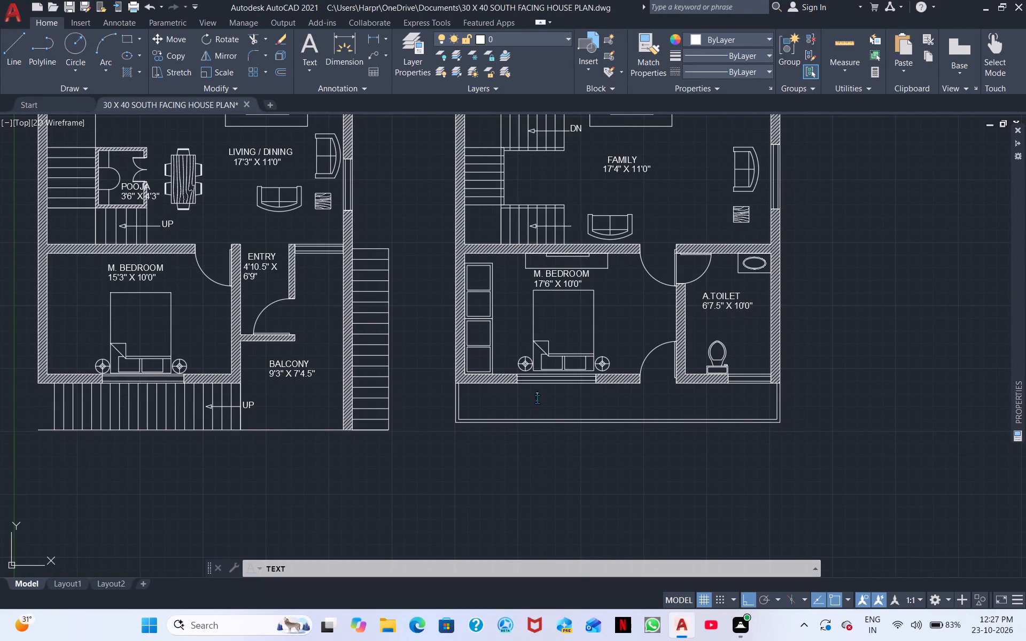
{"action": "left_click", "coordinate": [549, 398]}
{"action": "type", "text": "BALCONY"}
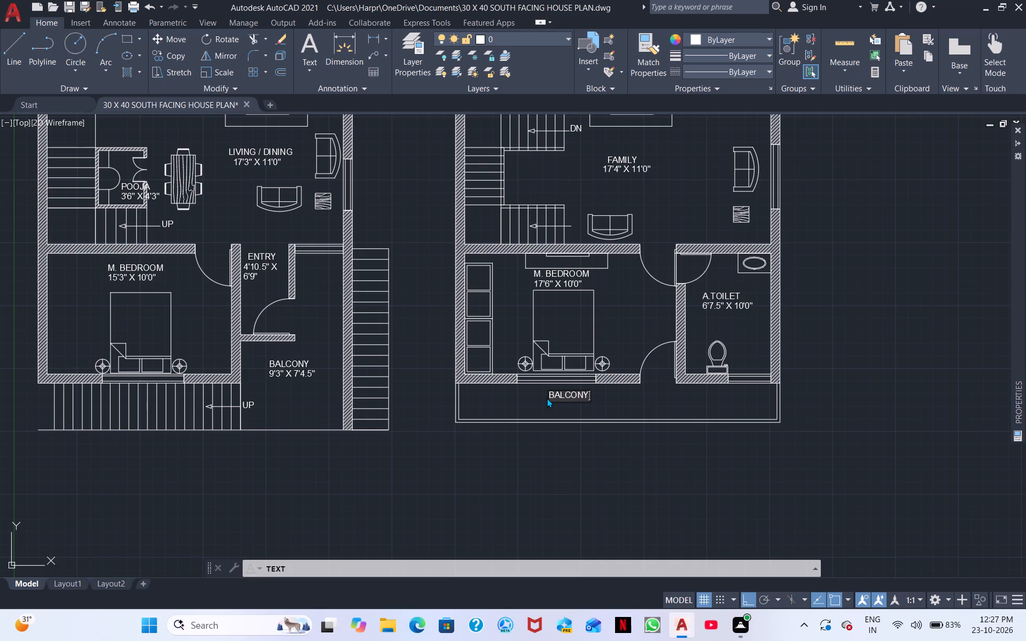
{"action": "key", "text": "Return"}
{"action": "key", "text": "3"}
{"action": "type", "text": "'0"}
{"action": "type", "text": "\""}
{"action": "key", "text": "space"}
{"action": "type", "text": "WIDE"}
{"action": "left_click", "coordinate": [538, 448]}
{"action": "middle_click_drag", "start_coordinate": [406, 485], "coordinate": [752, 498]}
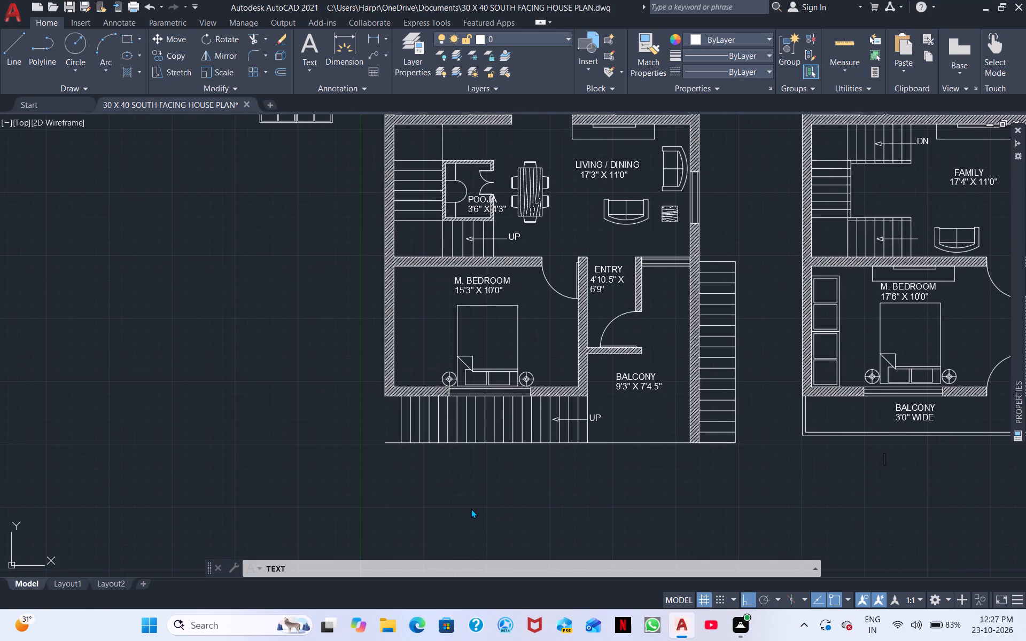
{"action": "key", "text": "Escape"}
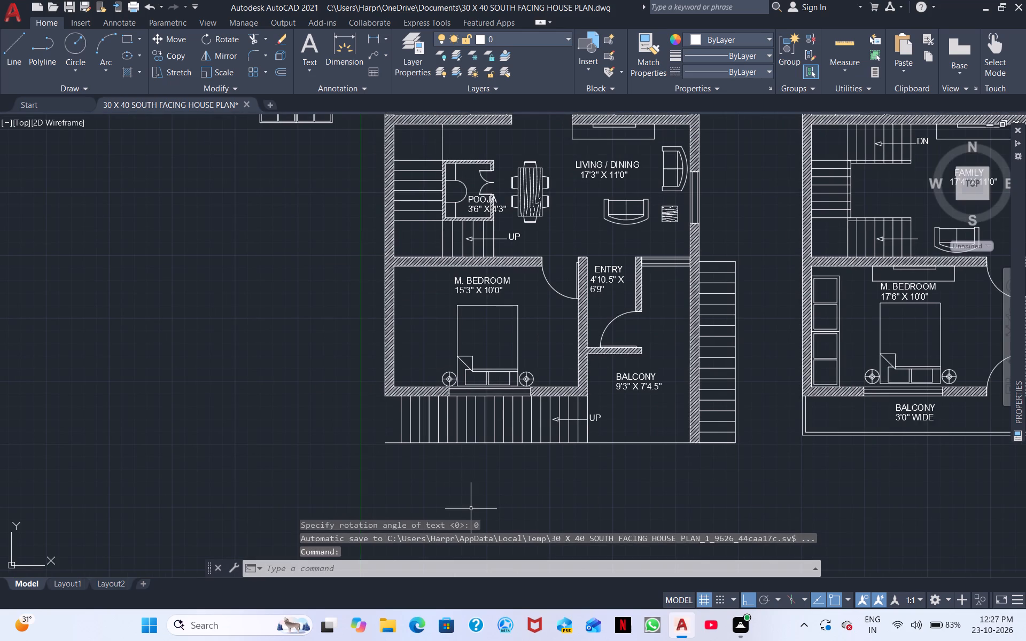
Copy the wardrobe pair from the second plan's M. BEDROOM into the southwest inner corner of the first plan's M. BEDROOM.
{"action": "scroll", "coordinate": [422, 403], "scroll_direction": "down", "scroll_amount": 1}
{"action": "middle_click_drag", "start_coordinate": [508, 425], "coordinate": [468, 335]}
{"action": "middle_click_drag", "start_coordinate": [397, 444], "coordinate": [450, 594]}
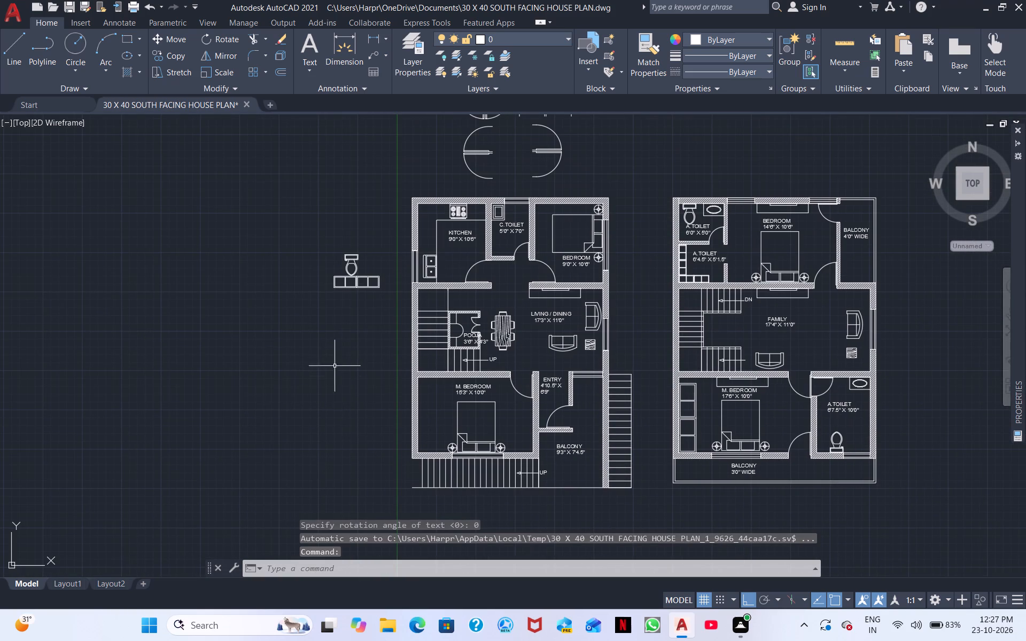
{"action": "scroll", "coordinate": [377, 287], "scroll_direction": "up", "scroll_amount": 1}
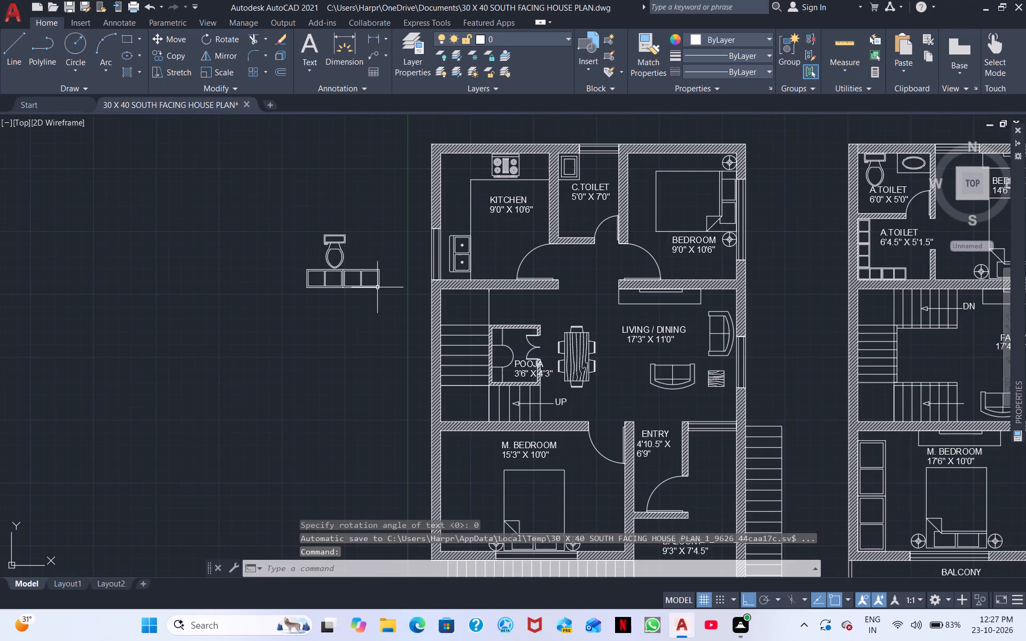
{"action": "left_click", "coordinate": [901, 524]}
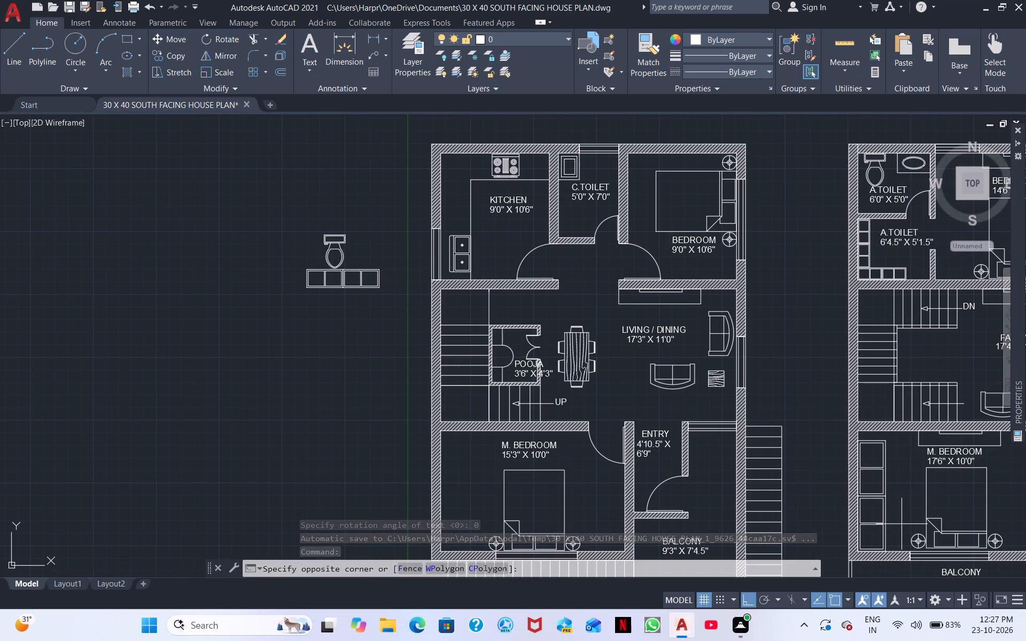
{"action": "left_click", "coordinate": [870, 467]}
{"action": "middle_click_drag", "start_coordinate": [871, 468], "coordinate": [734, 278]}
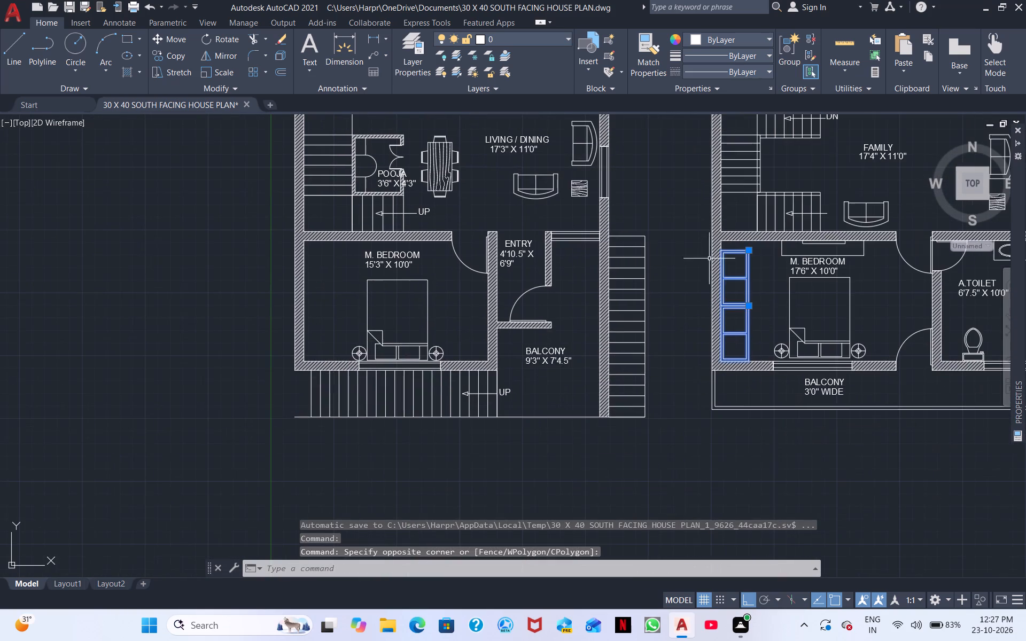
{"action": "right_click", "coordinate": [714, 465]}
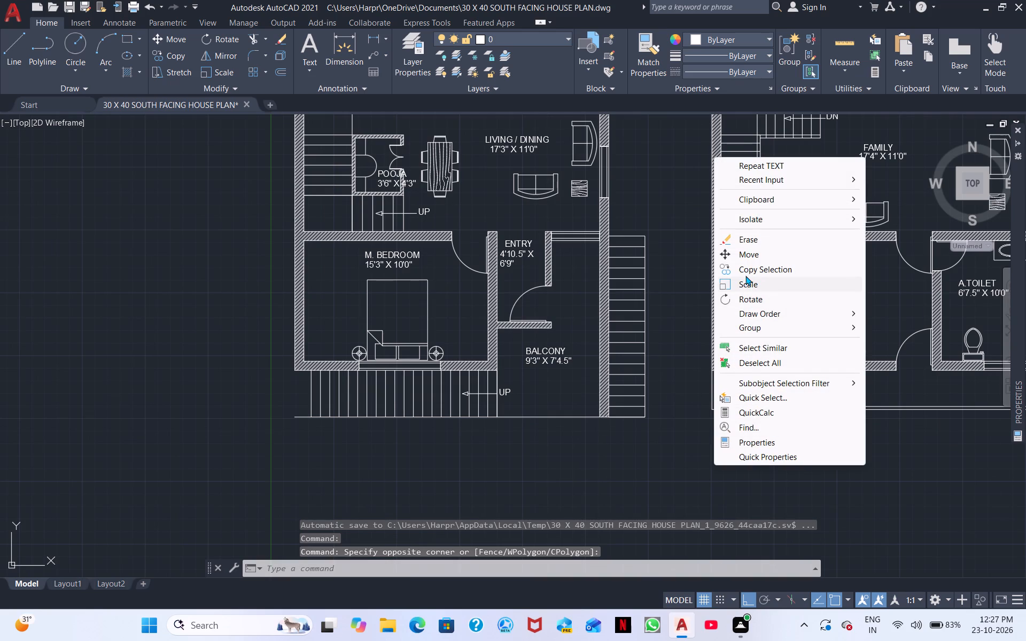
{"action": "left_click", "coordinate": [744, 267]}
{"action": "scroll", "coordinate": [724, 354], "scroll_direction": "up", "scroll_amount": 3}
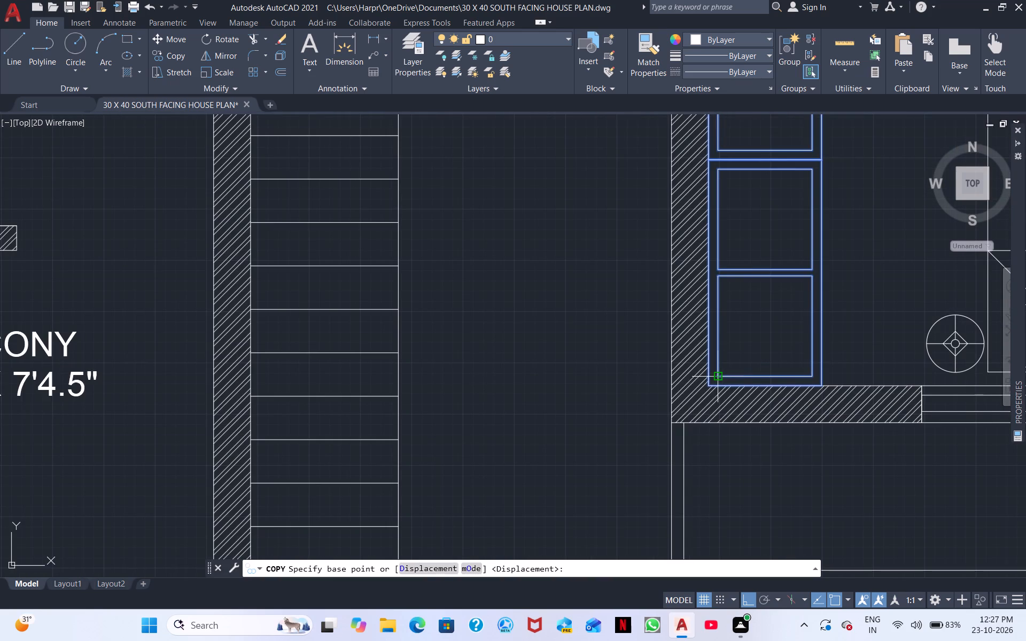
{"action": "left_click", "coordinate": [709, 382]}
{"action": "scroll", "coordinate": [385, 430], "scroll_direction": "down", "scroll_amount": 1}
{"action": "middle_click_drag", "start_coordinate": [379, 440], "coordinate": [844, 379]}
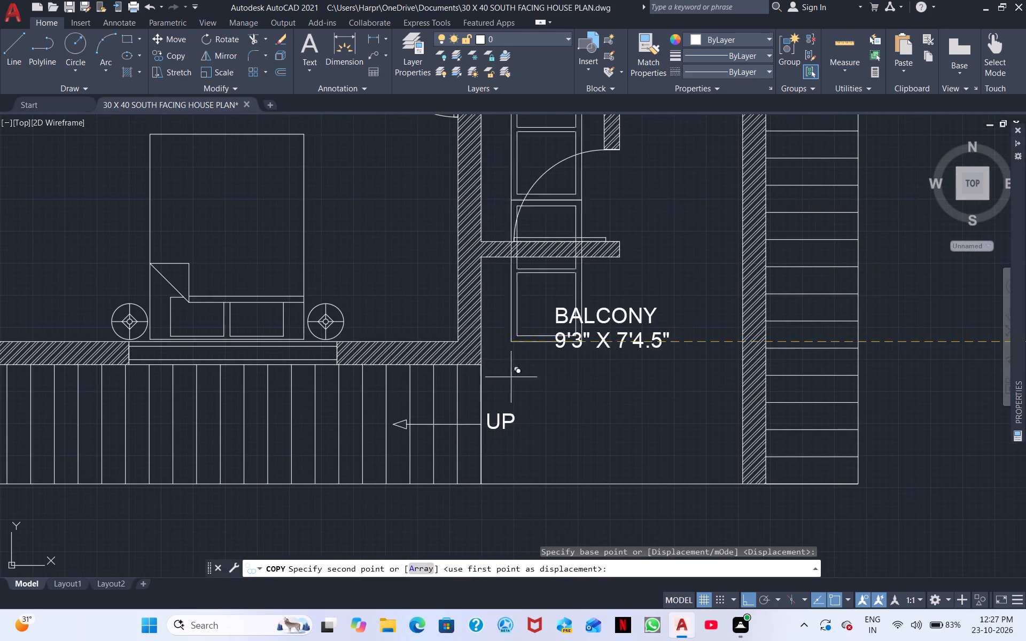
{"action": "middle_click_drag", "start_coordinate": [286, 362], "coordinate": [874, 363]}
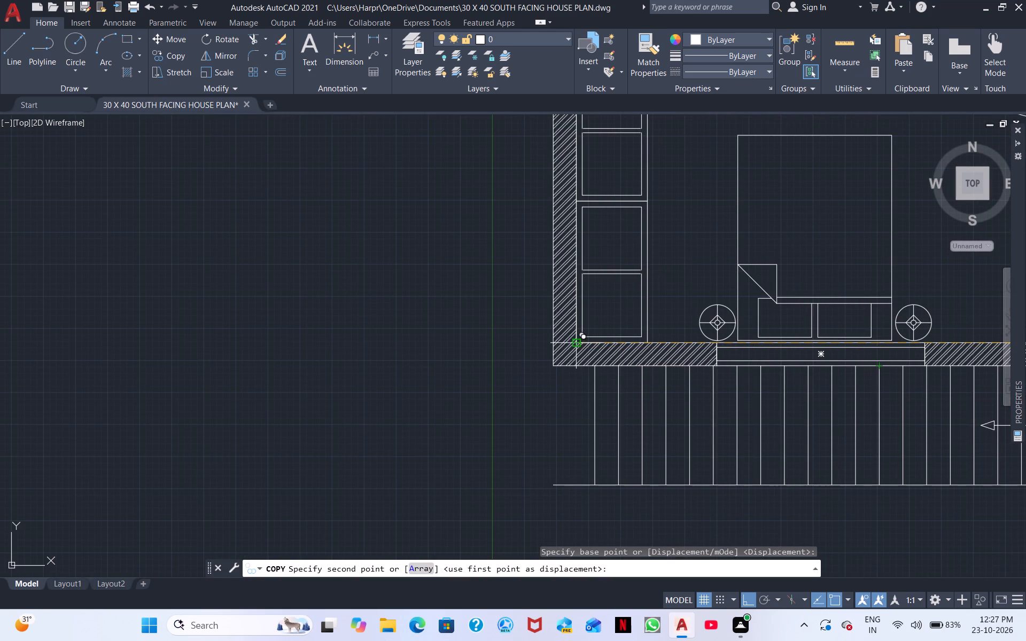
{"action": "left_click", "coordinate": [573, 342]}
{"action": "scroll", "coordinate": [585, 316], "scroll_direction": "down", "scroll_amount": 1}
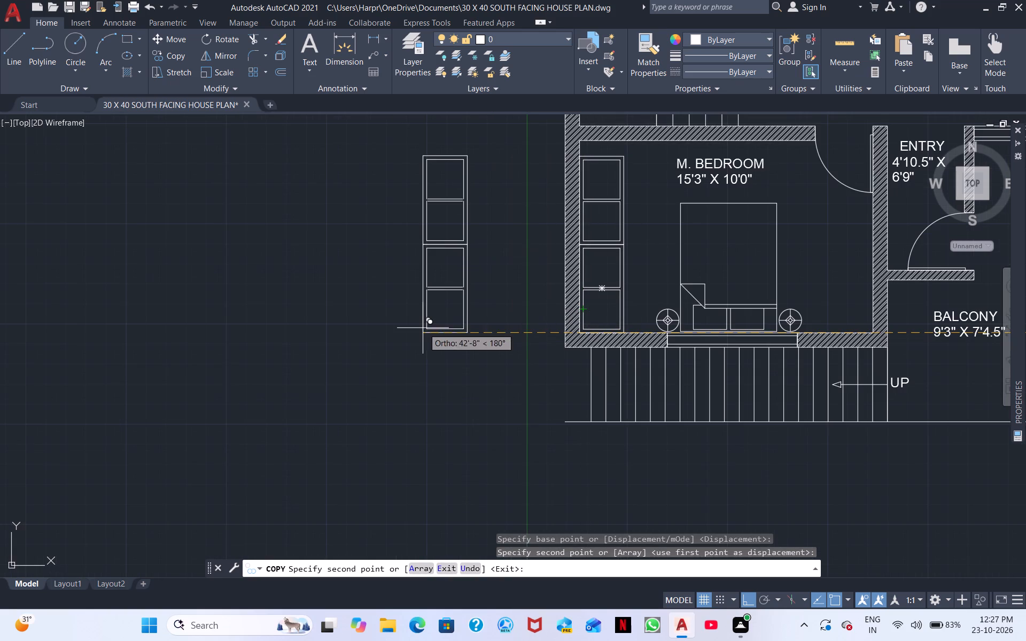
{"action": "right_click", "coordinate": [423, 328]}
{"action": "left_click", "coordinate": [471, 350]}
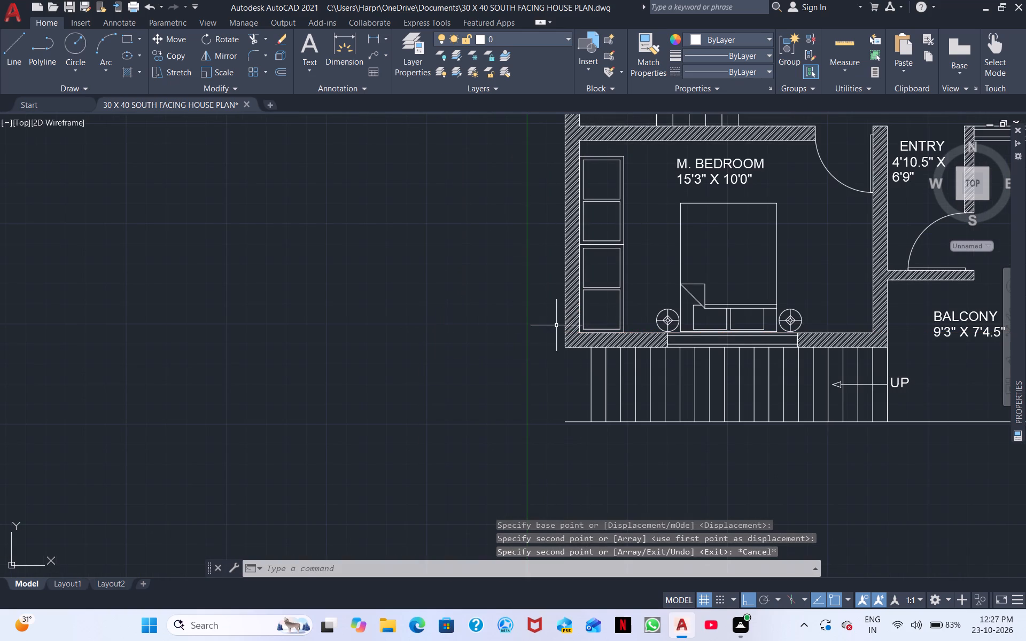
Scale up the first plan's M. BEDROOM wardrobes from the southwest inner corner so they span the west wall up to the north wall.
{"action": "left_click", "coordinate": [633, 312]}
{"action": "left_click", "coordinate": [597, 204]}
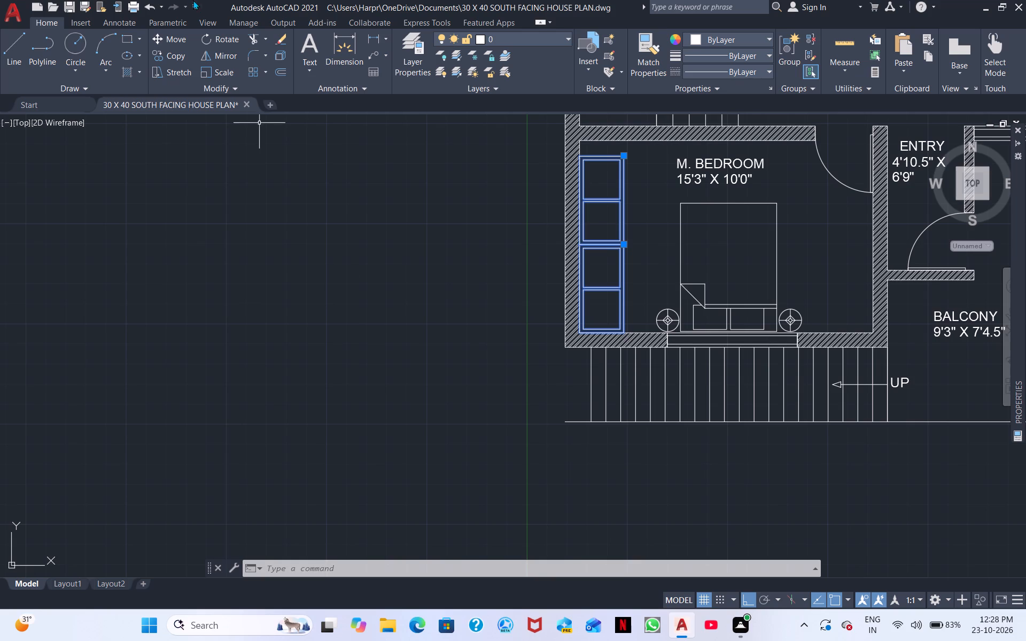
{"action": "right_click", "coordinate": [382, 333]}
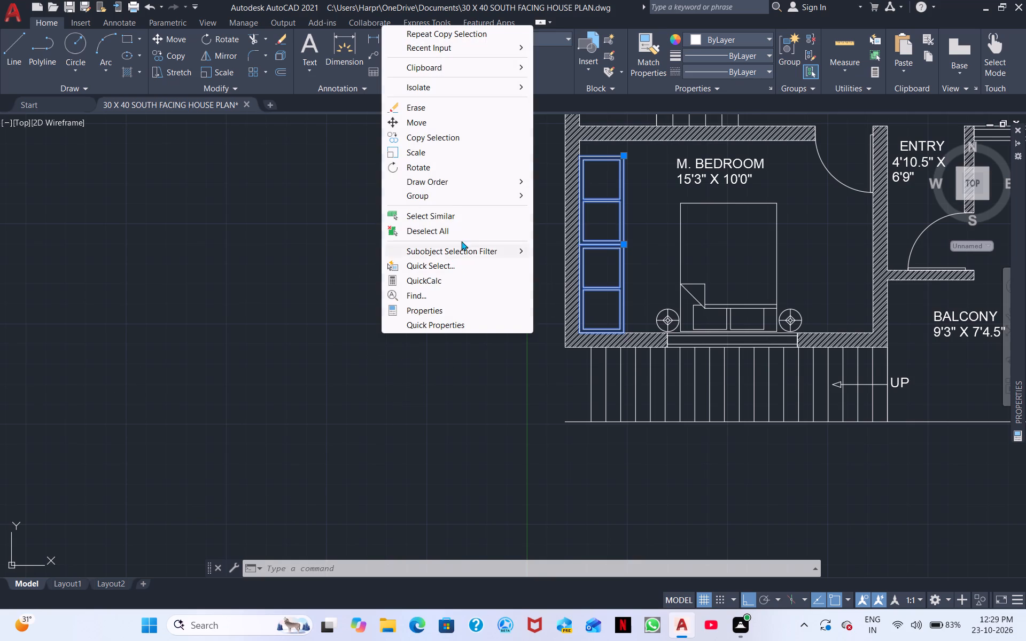
{"action": "left_click", "coordinate": [422, 154]}
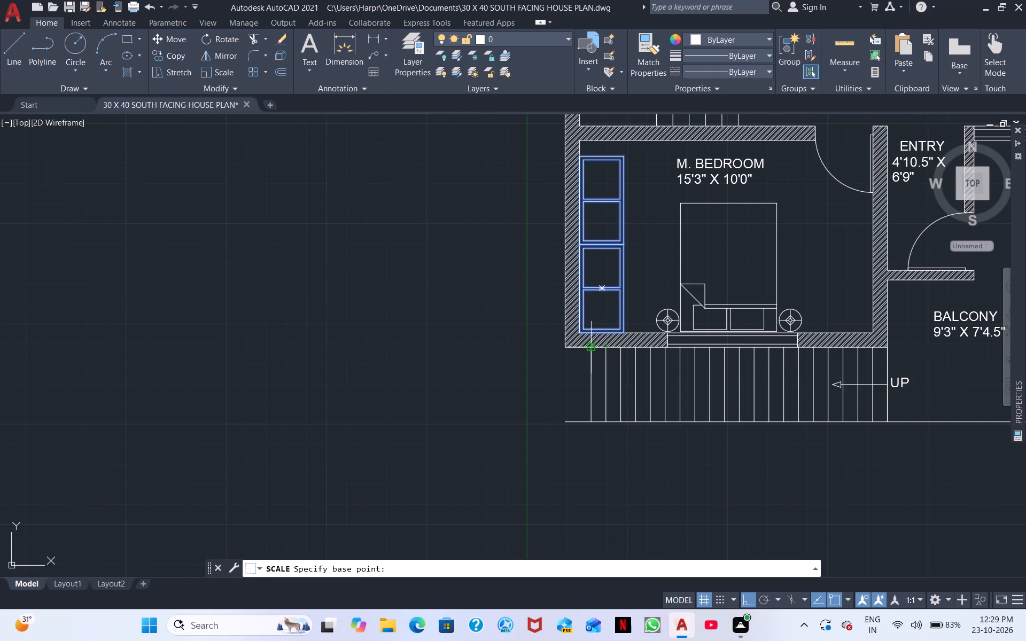
{"action": "scroll", "coordinate": [583, 331], "scroll_direction": "up", "scroll_amount": 4}
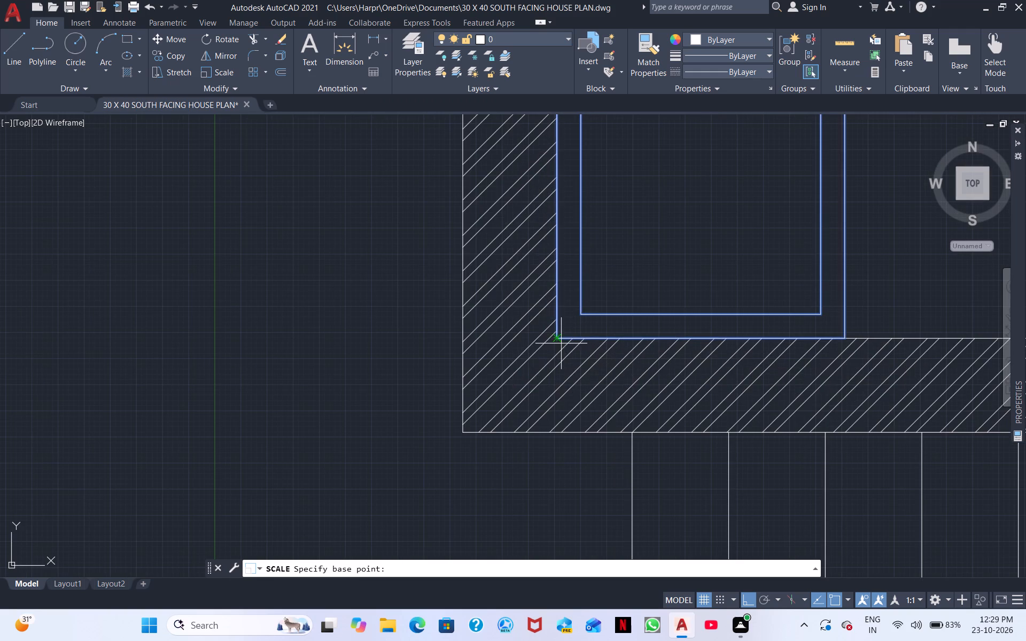
{"action": "left_click", "coordinate": [555, 338]}
{"action": "scroll", "coordinate": [692, 301], "scroll_direction": "down", "scroll_amount": 3}
{"action": "middle_click_drag", "start_coordinate": [723, 288], "coordinate": [723, 382]}
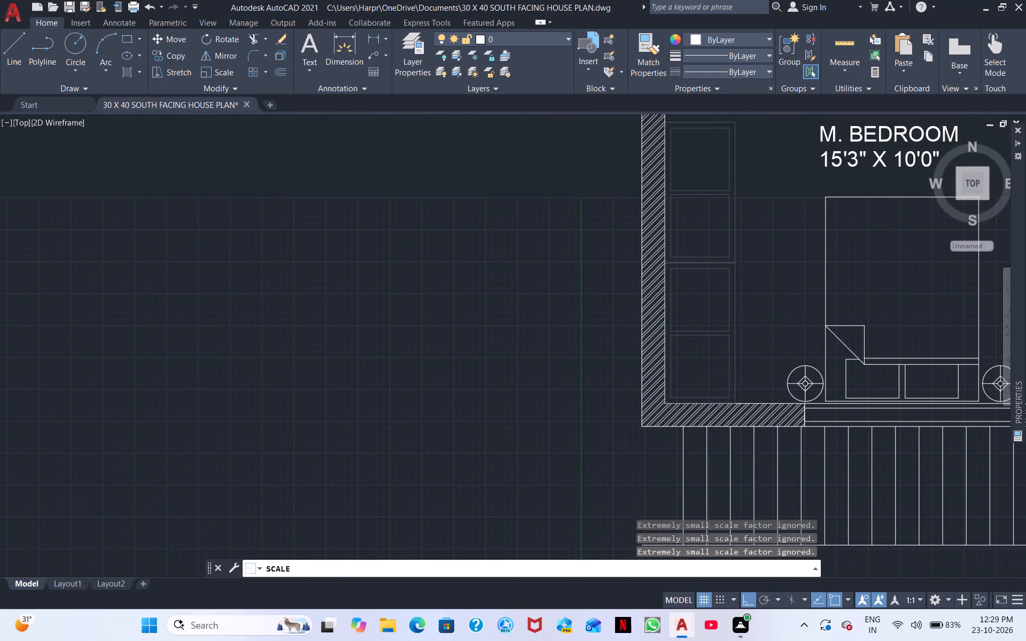
{"action": "middle_click_drag", "start_coordinate": [748, 299], "coordinate": [718, 420]}
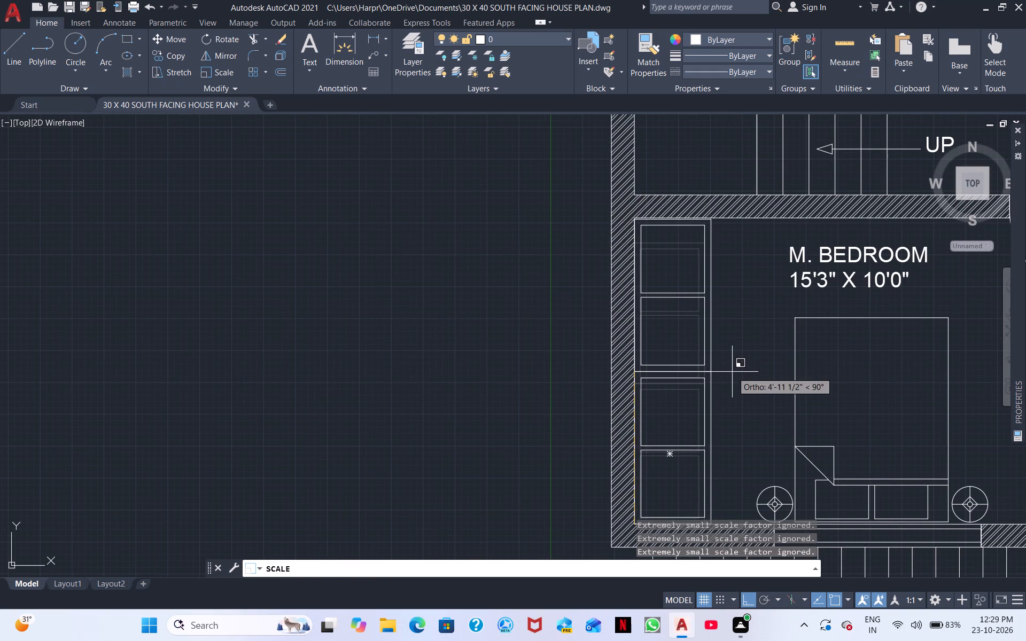
{"action": "left_click", "coordinate": [732, 372]}
Delete the spare WC and wardrobe blocks west of the first plan and the four spare door blocks north of it.
{"action": "scroll", "coordinate": [505, 377], "scroll_direction": "down", "scroll_amount": 2}
{"action": "middle_click_drag", "start_coordinate": [486, 394], "coordinate": [205, 315]}
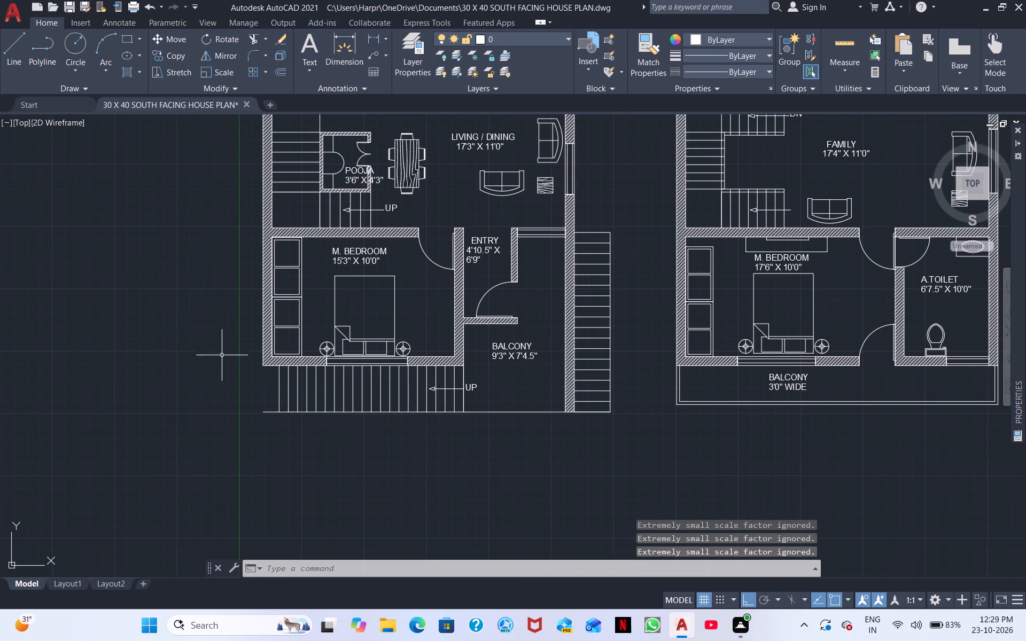
{"action": "middle_click_drag", "start_coordinate": [297, 398], "coordinate": [201, 353]}
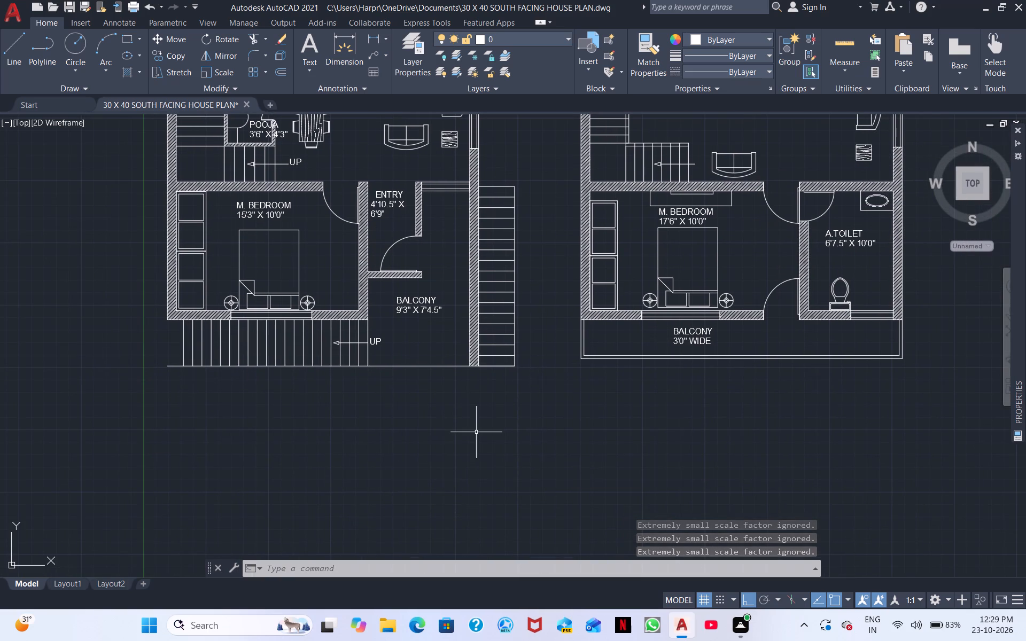
{"action": "scroll", "coordinate": [476, 432], "scroll_direction": "down", "scroll_amount": 1}
{"action": "middle_click_drag", "start_coordinate": [552, 424], "coordinate": [465, 400]}
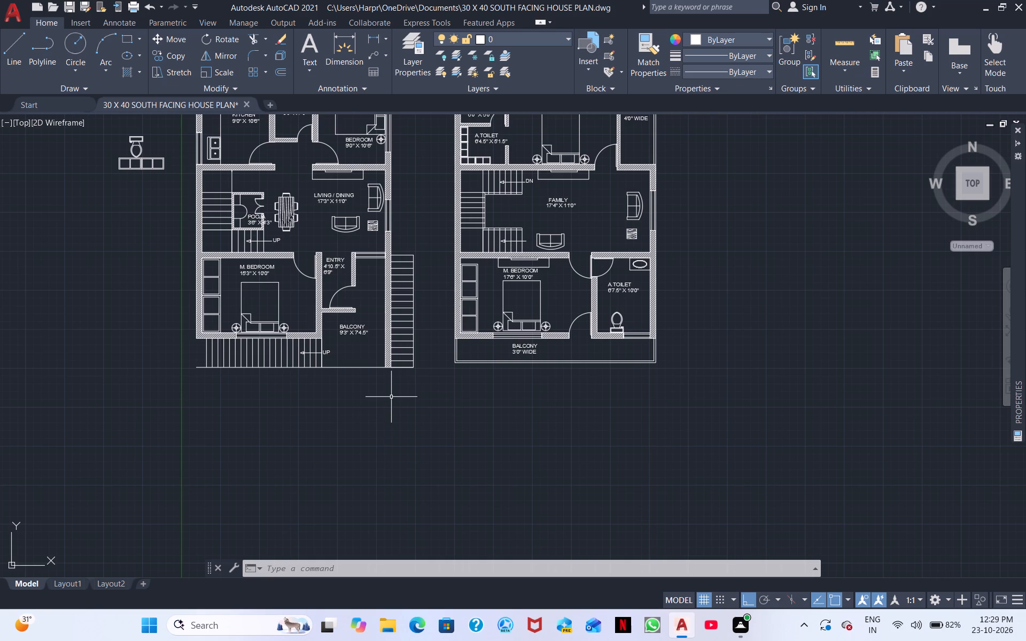
{"action": "scroll", "coordinate": [368, 390], "scroll_direction": "up", "scroll_amount": 1}
{"action": "middle_click_drag", "start_coordinate": [369, 388], "coordinate": [414, 553]}
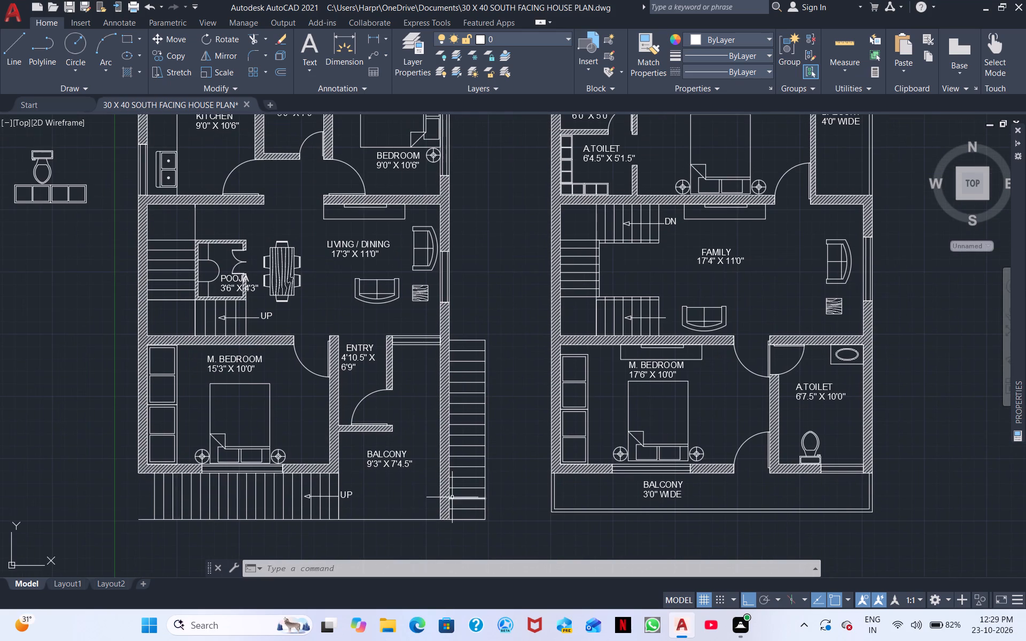
{"action": "middle_click_drag", "start_coordinate": [569, 493], "coordinate": [541, 374]}
{"action": "scroll", "coordinate": [547, 413], "scroll_direction": "down", "scroll_amount": 1}
{"action": "middle_click_drag", "start_coordinate": [383, 450], "coordinate": [585, 427]}
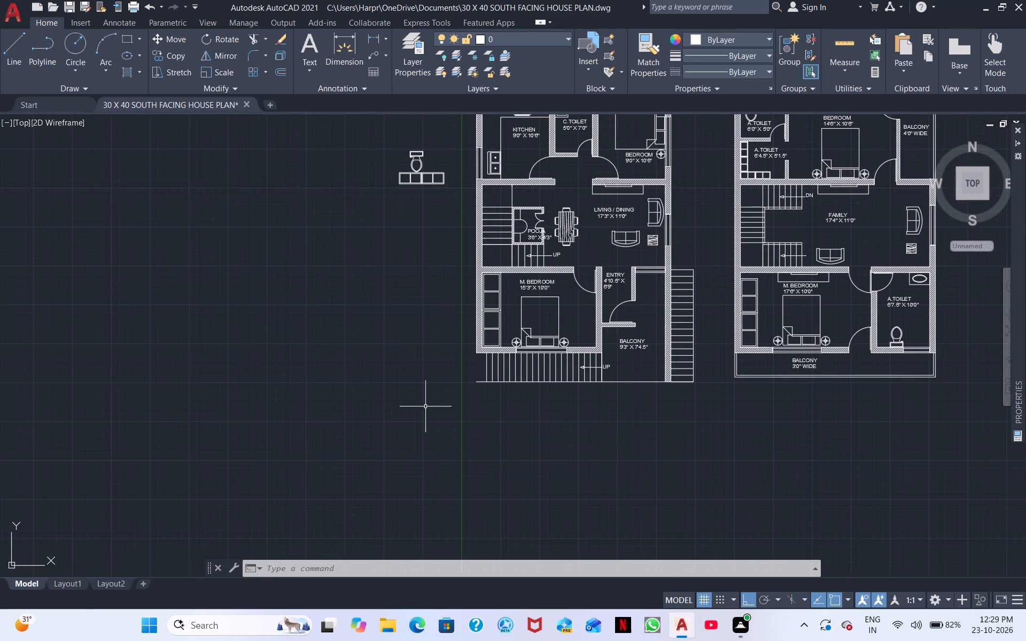
{"action": "middle_click_drag", "start_coordinate": [411, 457], "coordinate": [400, 640]}
{"action": "left_click", "coordinate": [434, 394]}
{"action": "left_click", "coordinate": [378, 347]}
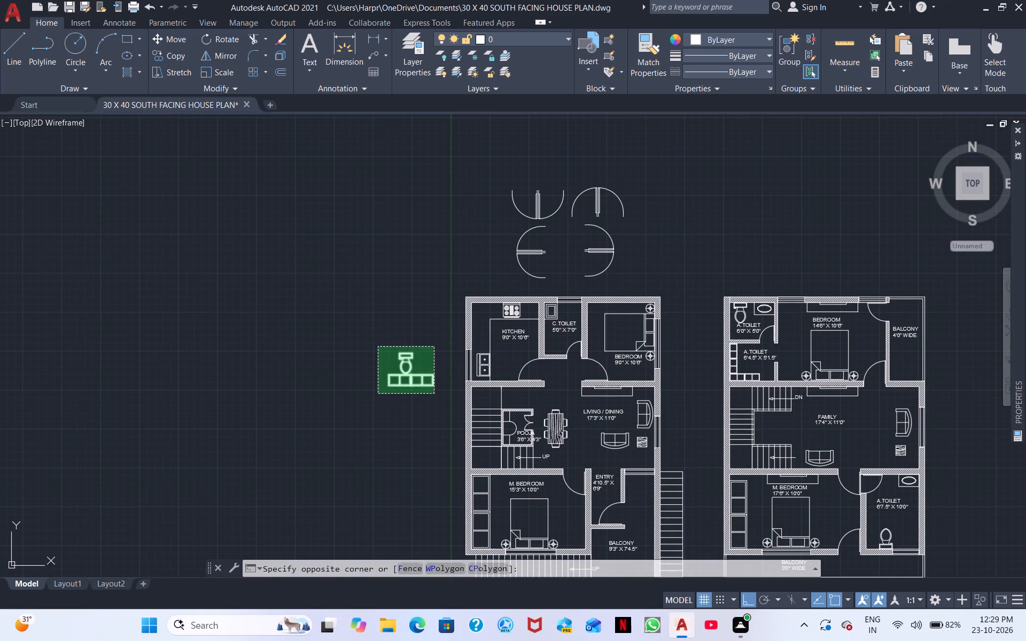
{"action": "left_click_drag", "start_coordinate": [605, 272], "coordinate": [595, 269]}
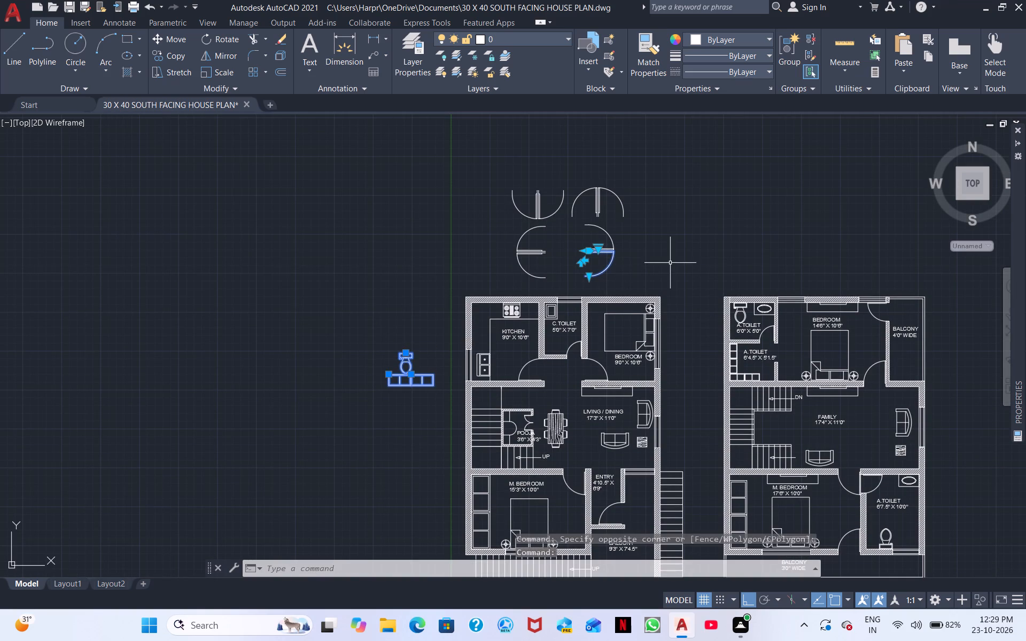
{"action": "left_click_drag", "start_coordinate": [669, 263], "coordinate": [643, 269]}
{"action": "left_click", "coordinate": [463, 186]}
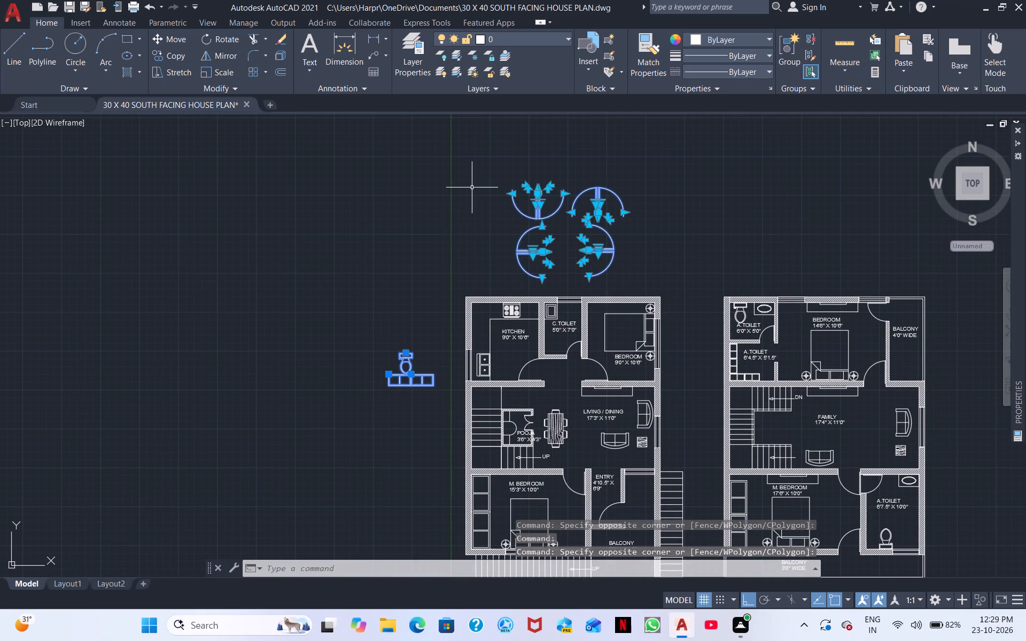
{"action": "key", "text": "Delete"}
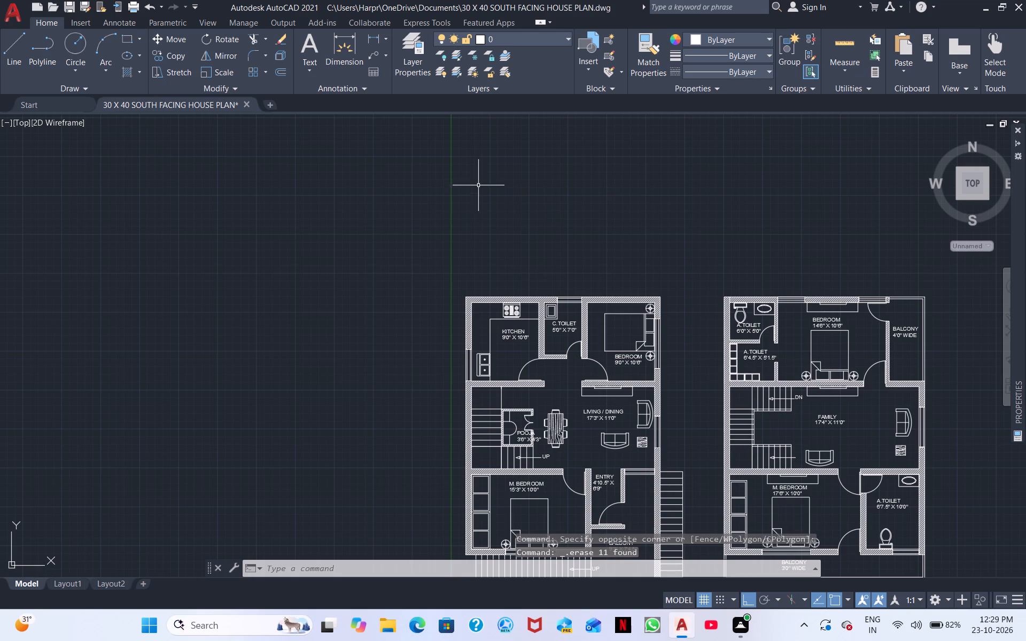
Add a single-line title FIRST FLOOR PLAN, 1.5' high with no rotation, below the first plan's south staircase and end the text command.
{"action": "middle_click_drag", "start_coordinate": [371, 302], "coordinate": [154, 158]}
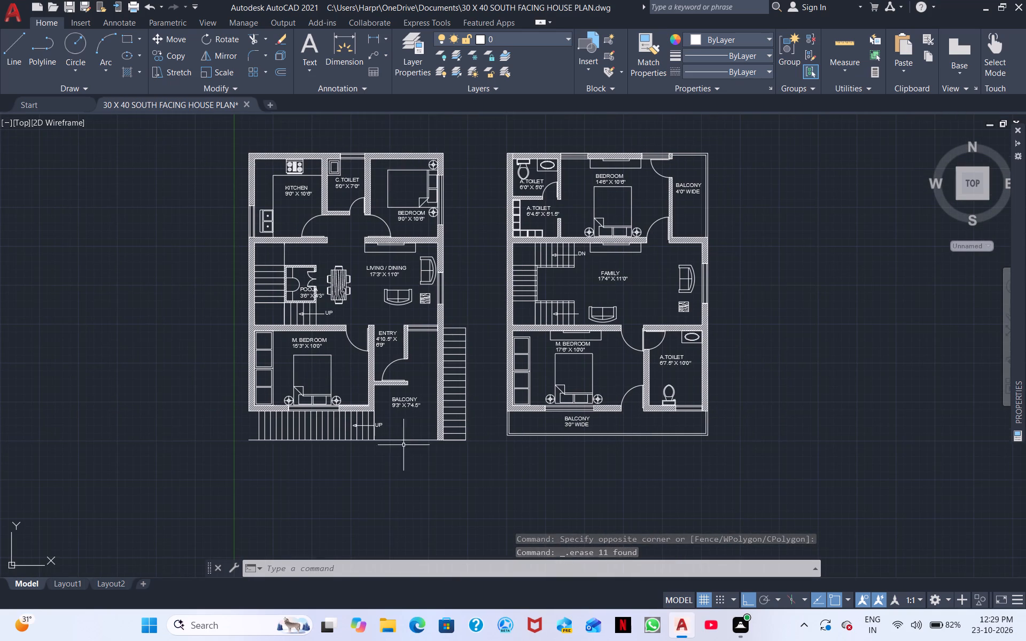
{"action": "scroll", "coordinate": [416, 475], "scroll_direction": "up", "scroll_amount": 1}
{"action": "scroll", "coordinate": [416, 474], "scroll_direction": "down", "scroll_amount": 1}
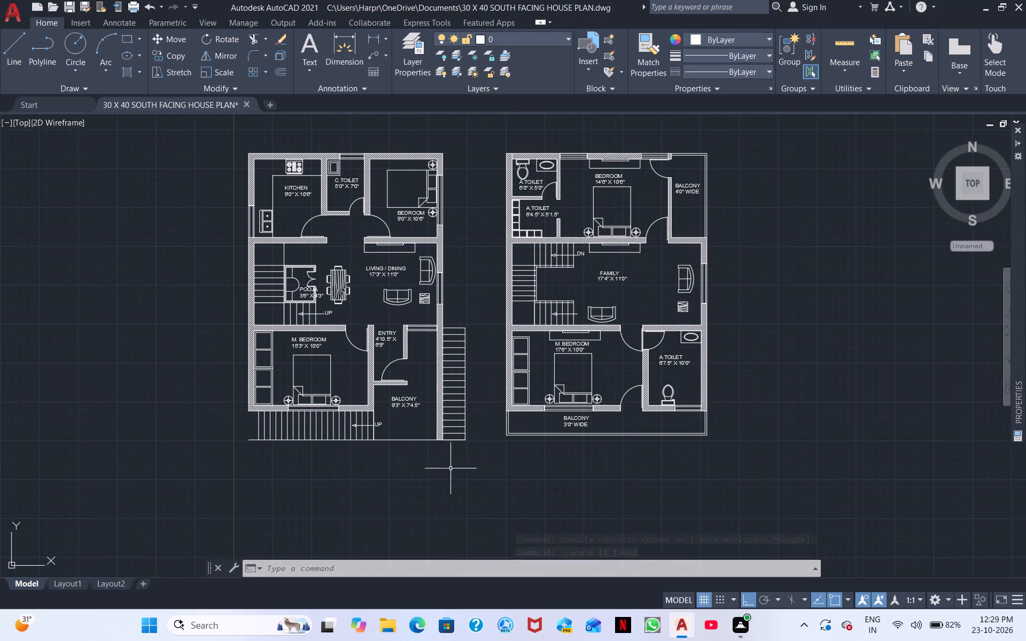
{"action": "middle_click_drag", "start_coordinate": [451, 458], "coordinate": [444, 417]}
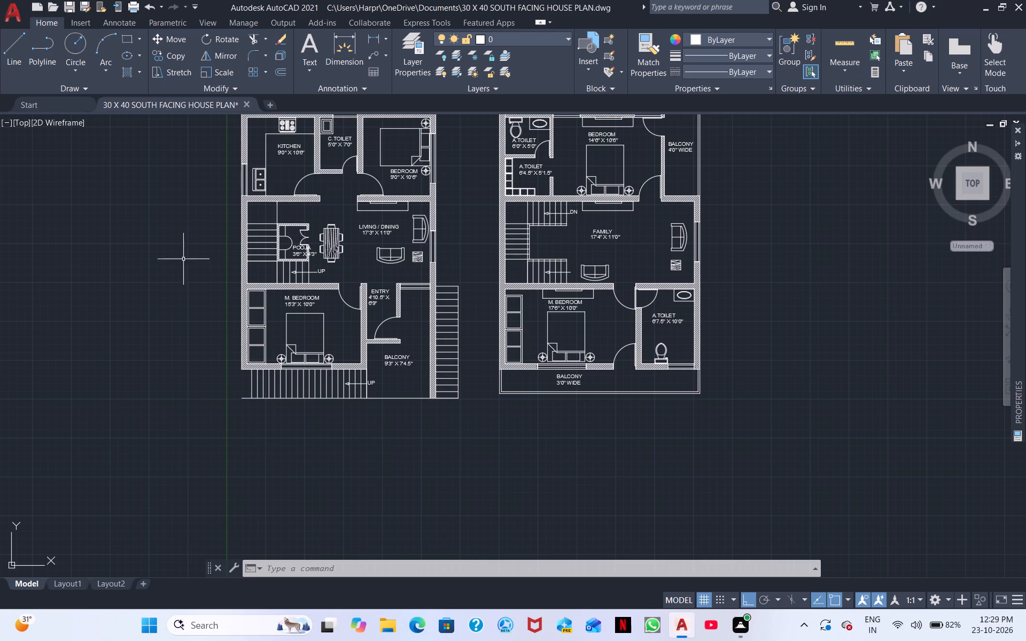
{"action": "right_click", "coordinate": [395, 503]}
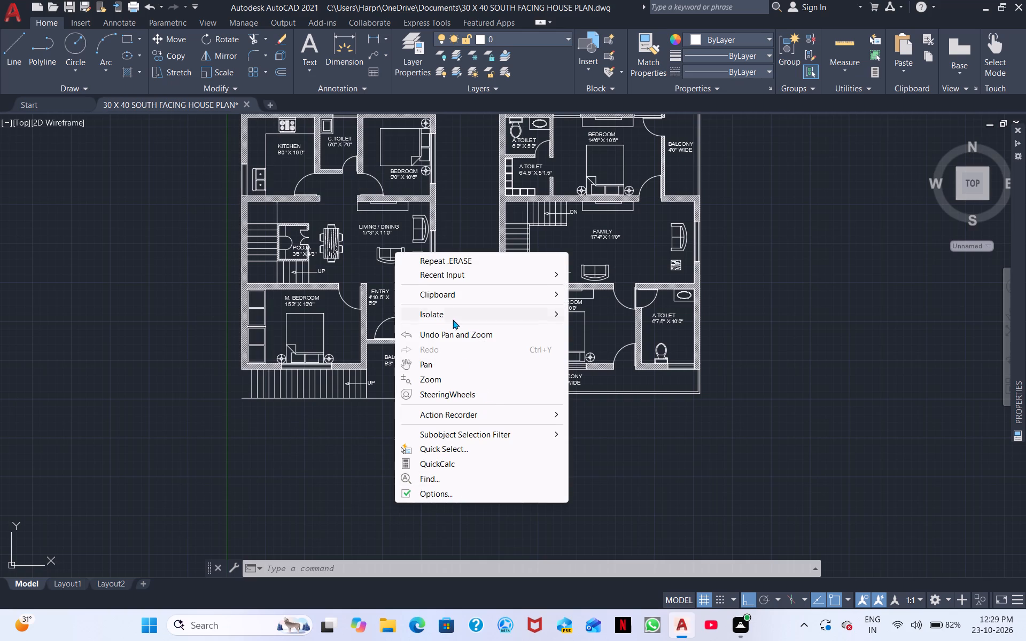
{"action": "key", "text": "Escape"}
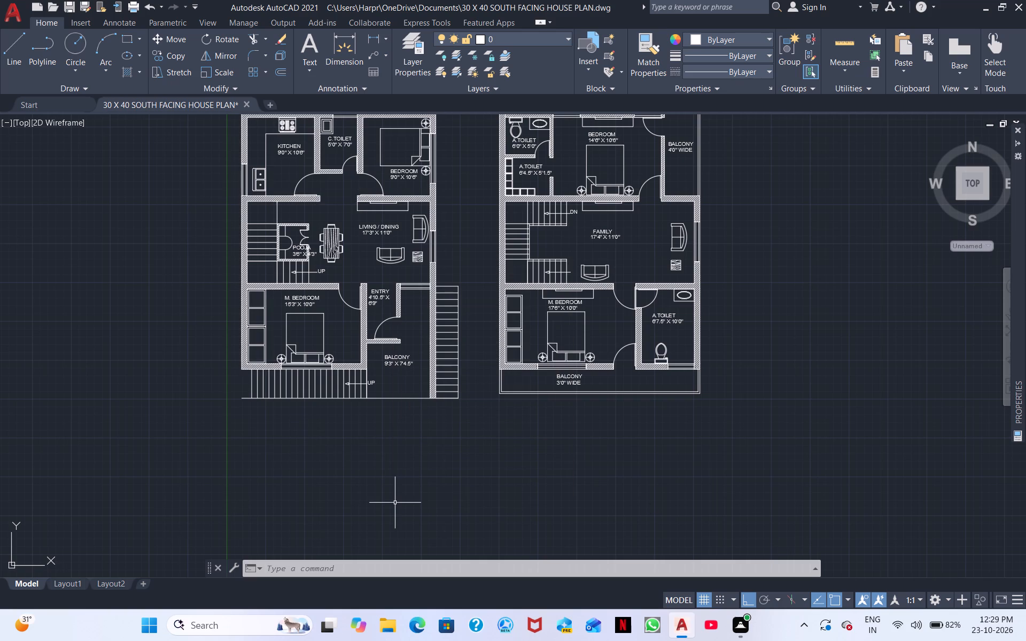
{"action": "key", "text": "d"}
{"action": "type", "text": "T"}
{"action": "key", "text": "space"}
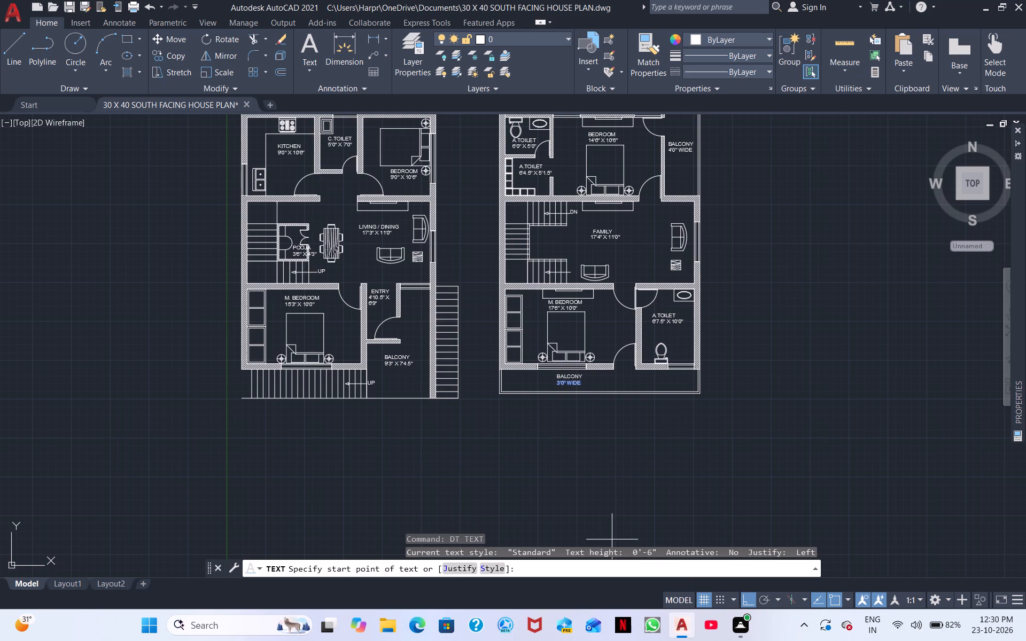
{"action": "left_click", "coordinate": [318, 435]}
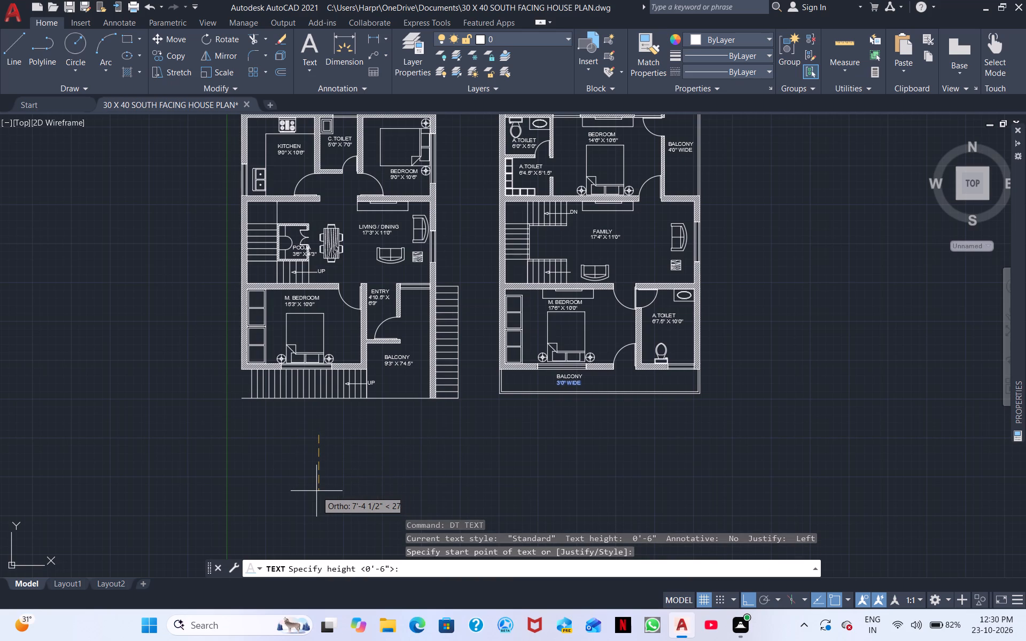
{"action": "type", "text": "1.5'"}
{"action": "key", "text": "Return"}
{"action": "key", "text": "Return"}
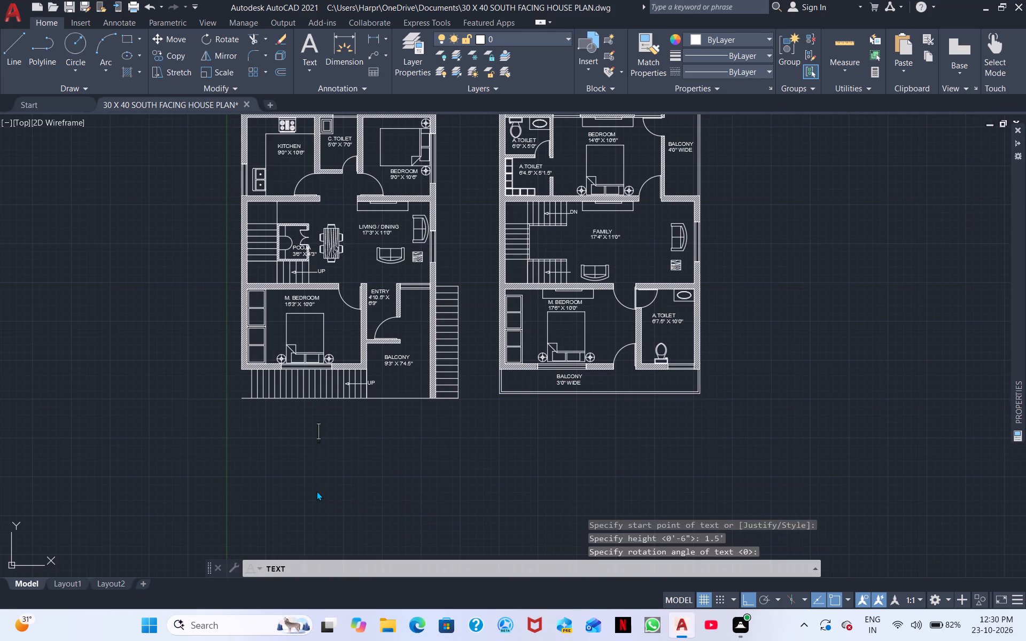
{"action": "scroll", "coordinate": [275, 437], "scroll_direction": "up", "scroll_amount": 2}
{"action": "middle_click_drag", "start_coordinate": [306, 436], "coordinate": [487, 406]}
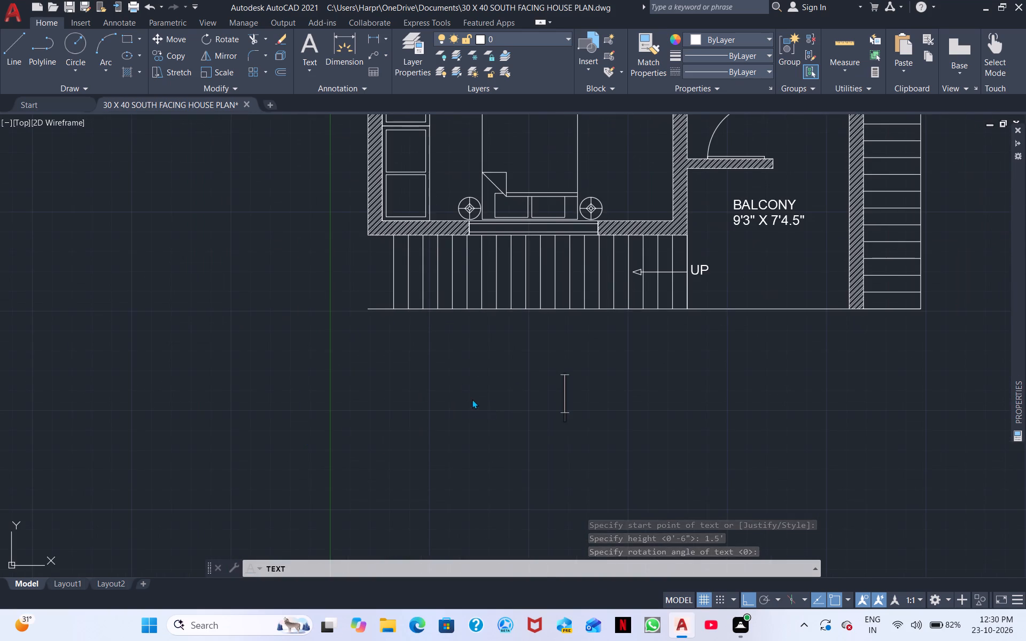
{"action": "left_click", "coordinate": [477, 379]}
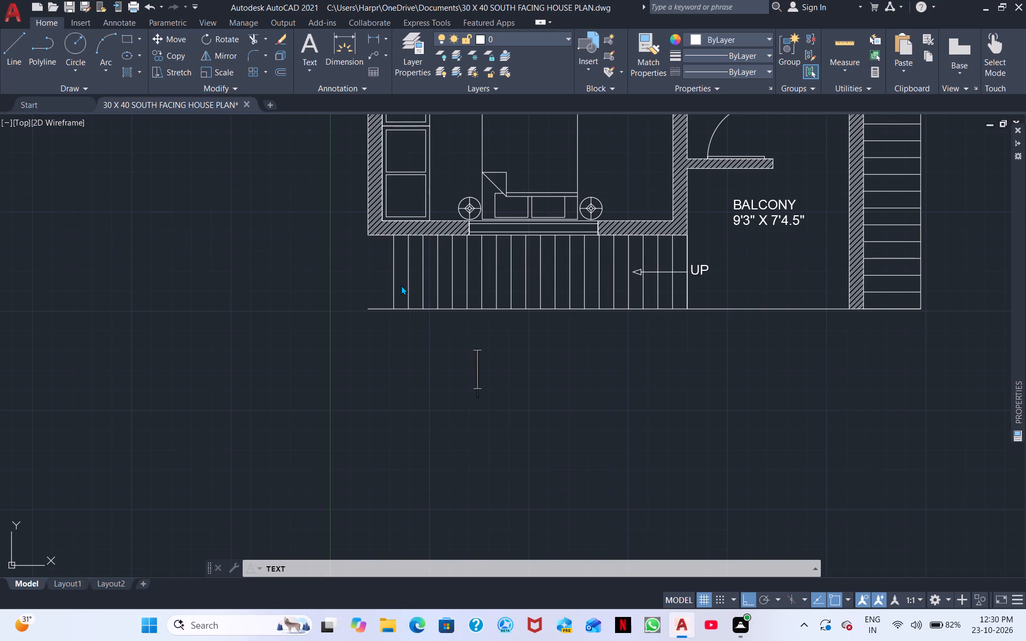
{"action": "type", "text": "FIRST"}
{"action": "key", "text": "space"}
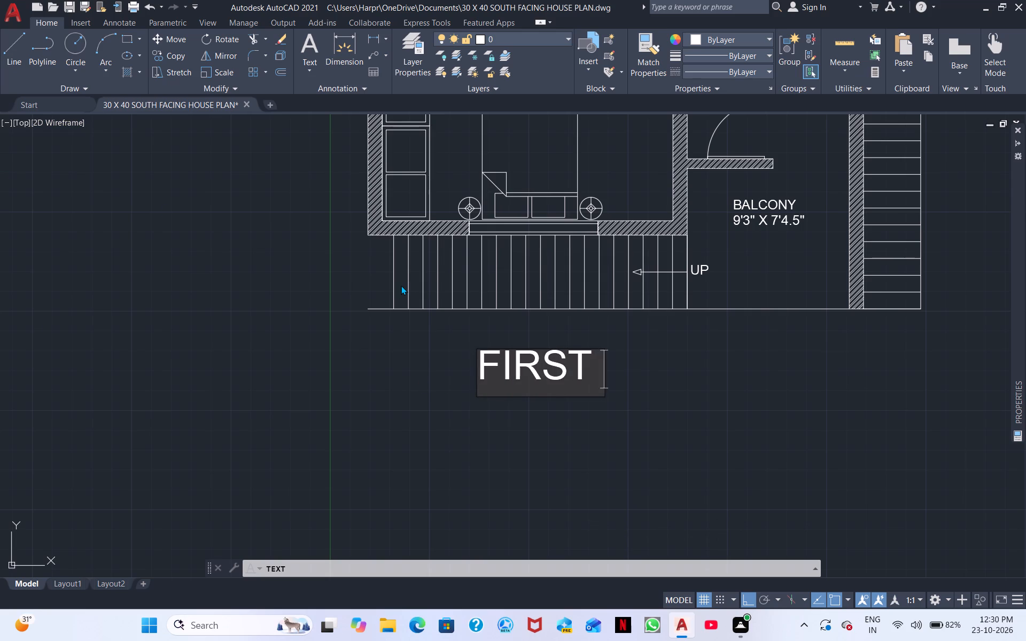
{"action": "type", "text": "FLOOR"}
{"action": "key", "text": "space"}
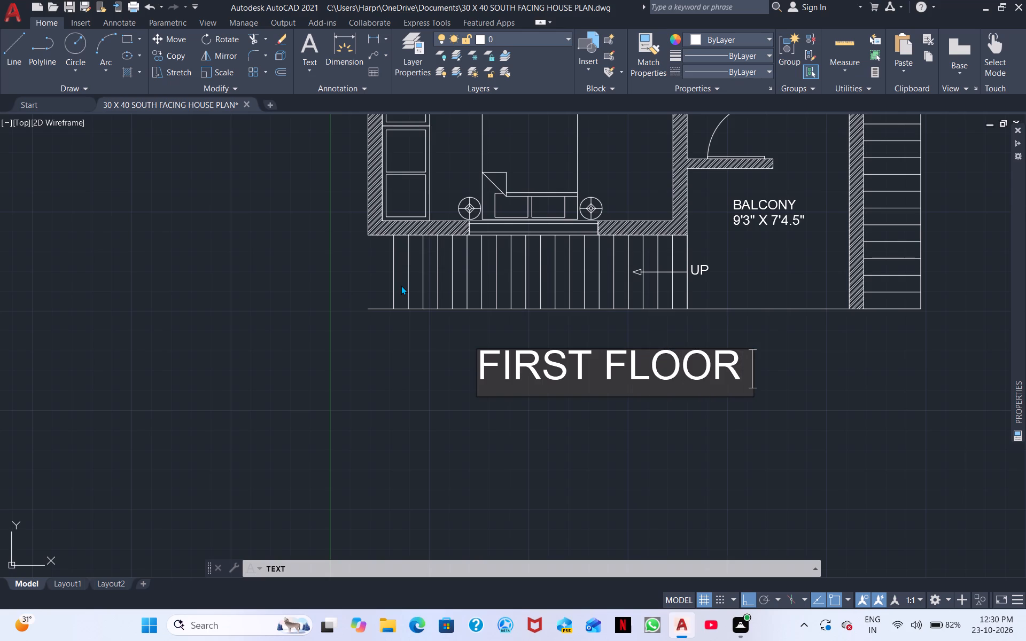
{"action": "type", "text": "PLAN"}
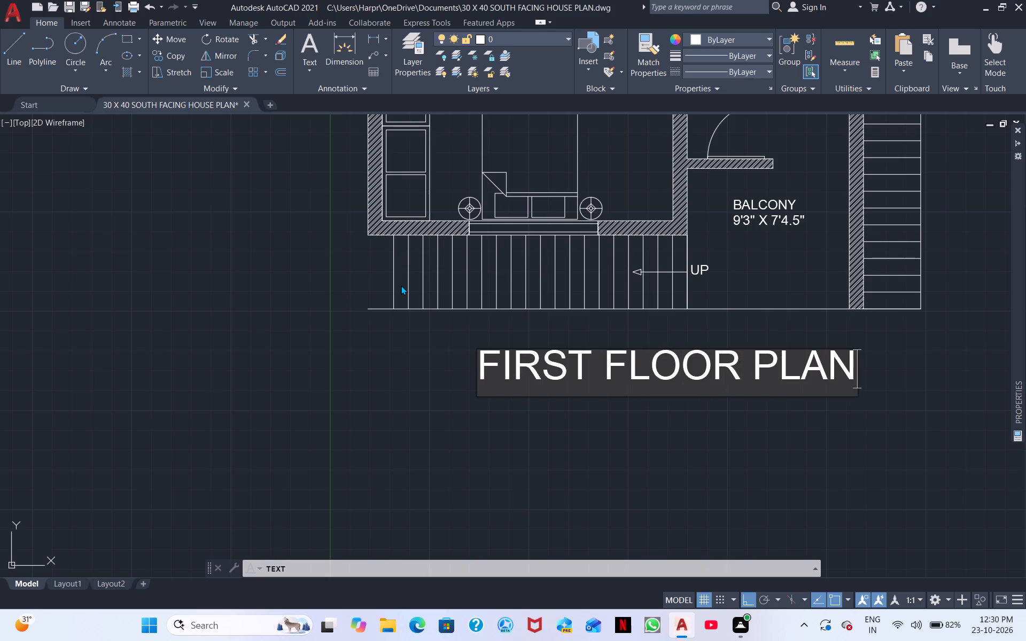
{"action": "left_click", "coordinate": [662, 466]}
{"action": "middle_click_drag", "start_coordinate": [781, 432], "coordinate": [340, 472]}
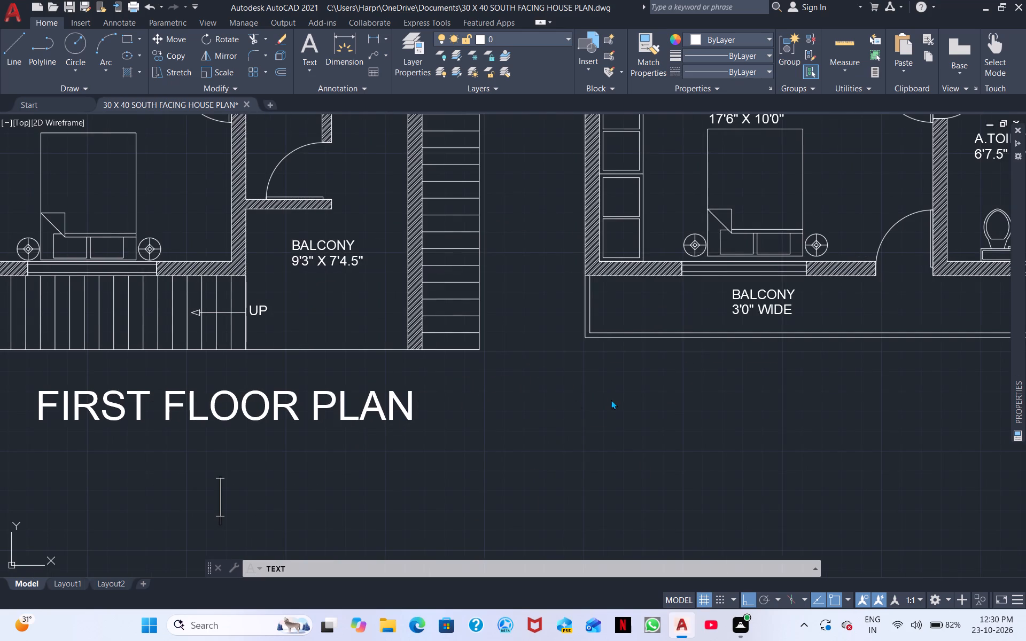
{"action": "left_click", "coordinate": [646, 393]}
{"action": "left_click", "coordinate": [633, 404]}
{"action": "key", "text": "Escape"}
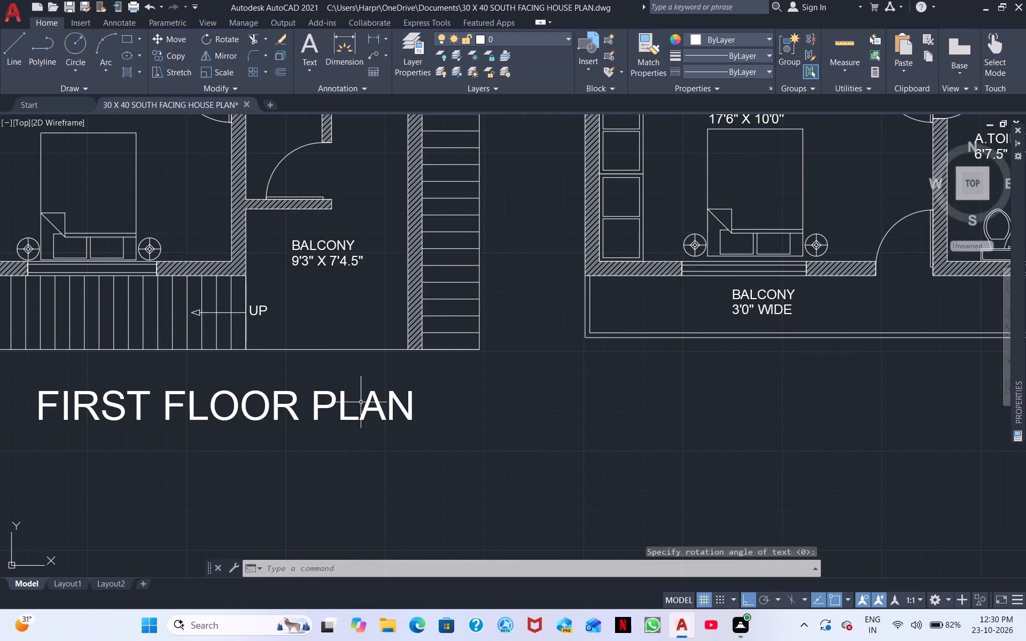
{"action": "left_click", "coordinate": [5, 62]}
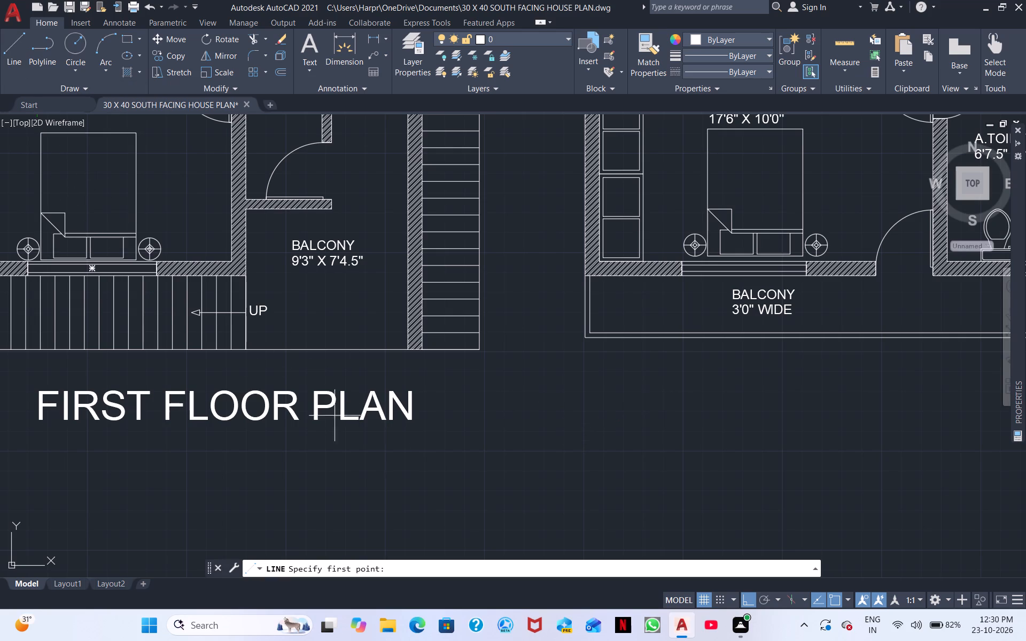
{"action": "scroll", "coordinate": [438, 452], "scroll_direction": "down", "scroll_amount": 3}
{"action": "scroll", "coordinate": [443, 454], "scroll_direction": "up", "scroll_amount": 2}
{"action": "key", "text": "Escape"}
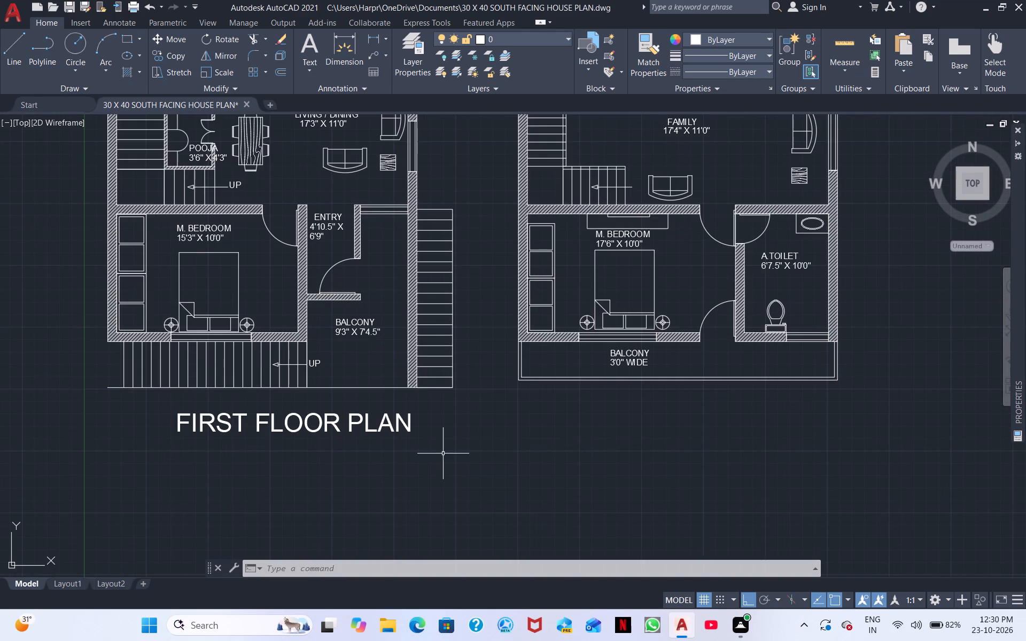
Copy the FIRST FLOOR PLAN title straight east so it sits below the second plan's south balcony.
{"action": "left_click", "coordinate": [447, 460]}
{"action": "left_click", "coordinate": [297, 415]}
{"action": "right_click", "coordinate": [390, 442]}
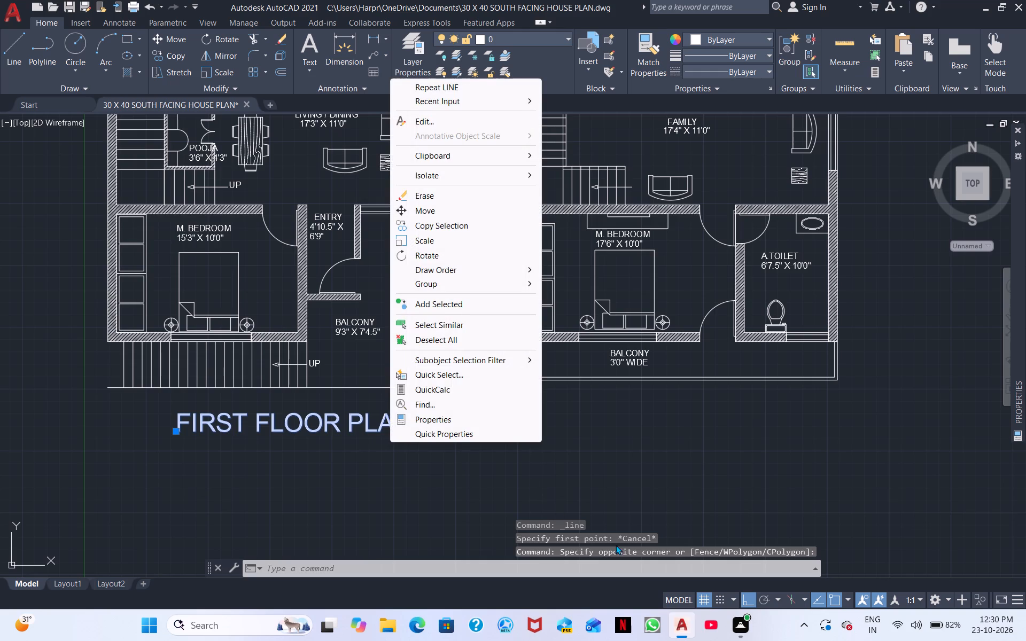
{"action": "left_click", "coordinate": [439, 228]}
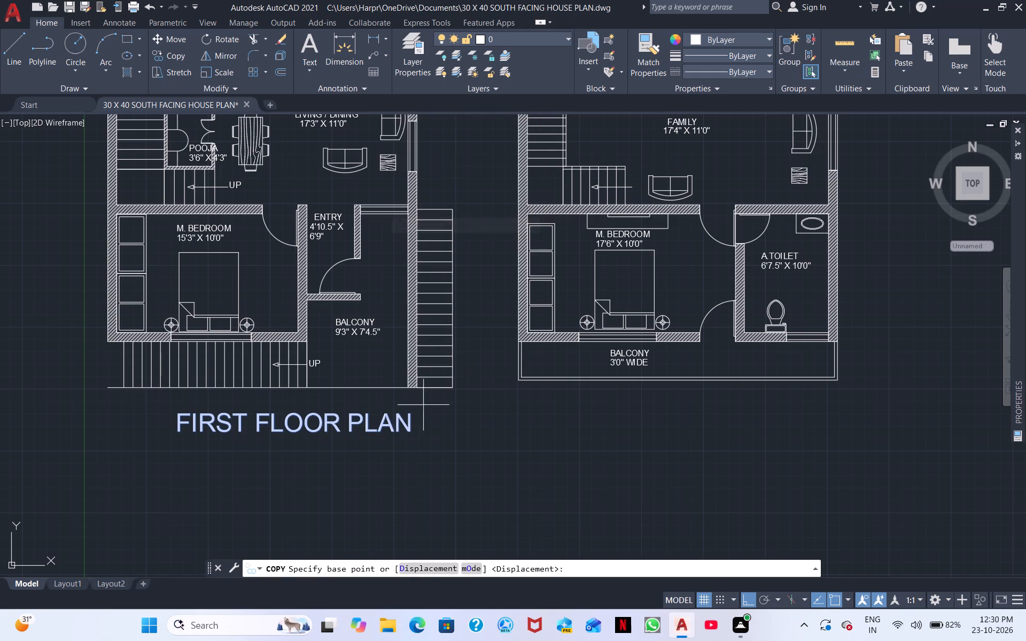
{"action": "left_click", "coordinate": [422, 422]}
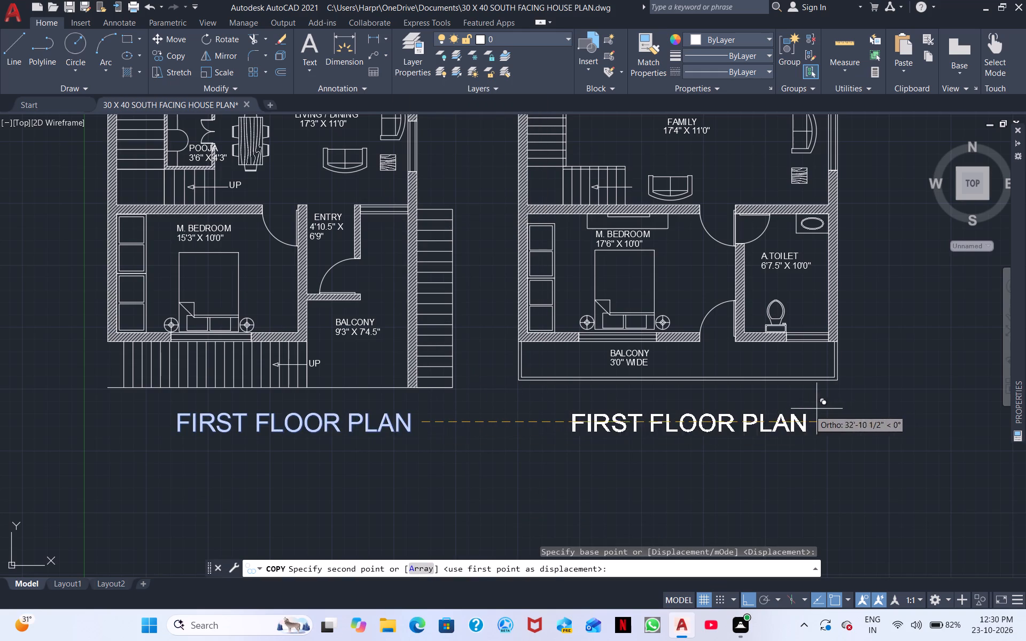
{"action": "left_click", "coordinate": [800, 410]}
{"action": "key", "text": "Escape"}
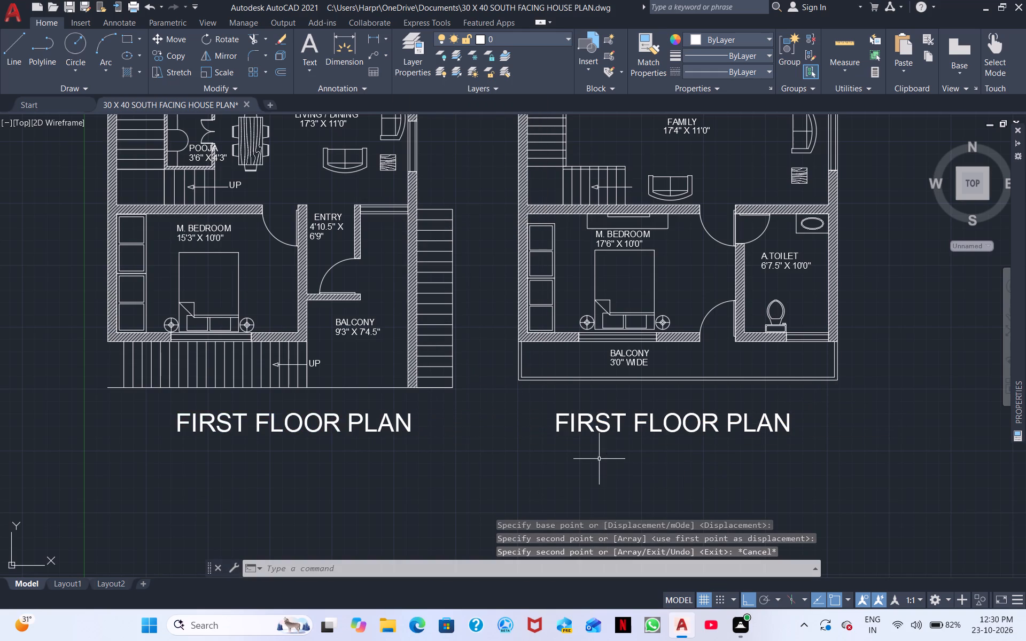
Change the copied title below the second plan to SECOND FLOOR PLAN and end text editing.
{"action": "scroll", "coordinate": [588, 420], "scroll_direction": "down", "scroll_amount": 2}
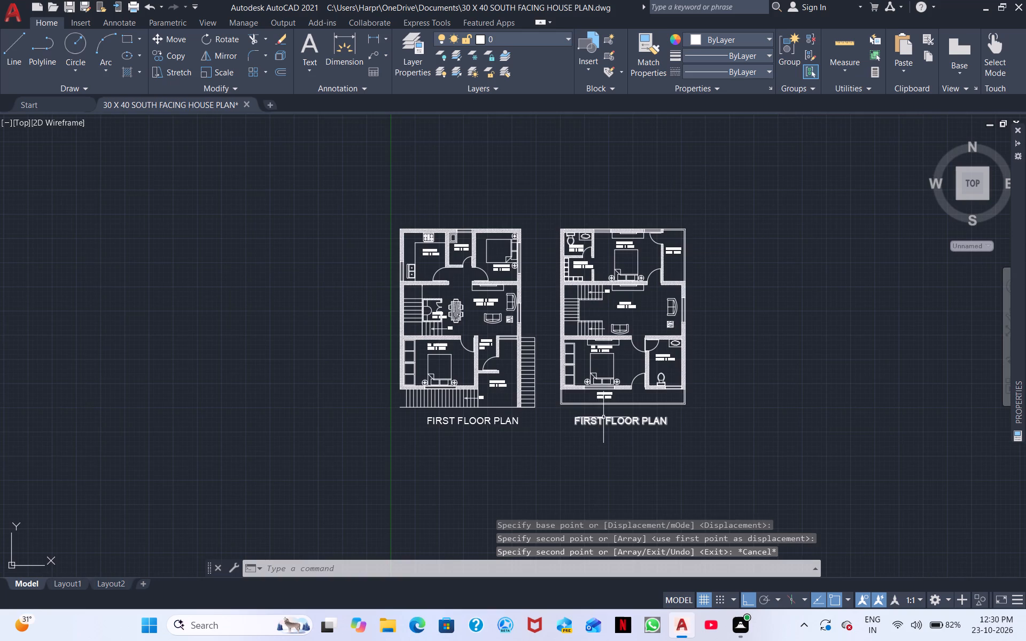
{"action": "scroll", "coordinate": [603, 417], "scroll_direction": "up", "scroll_amount": 3}
{"action": "double_click", "coordinate": [625, 432]}
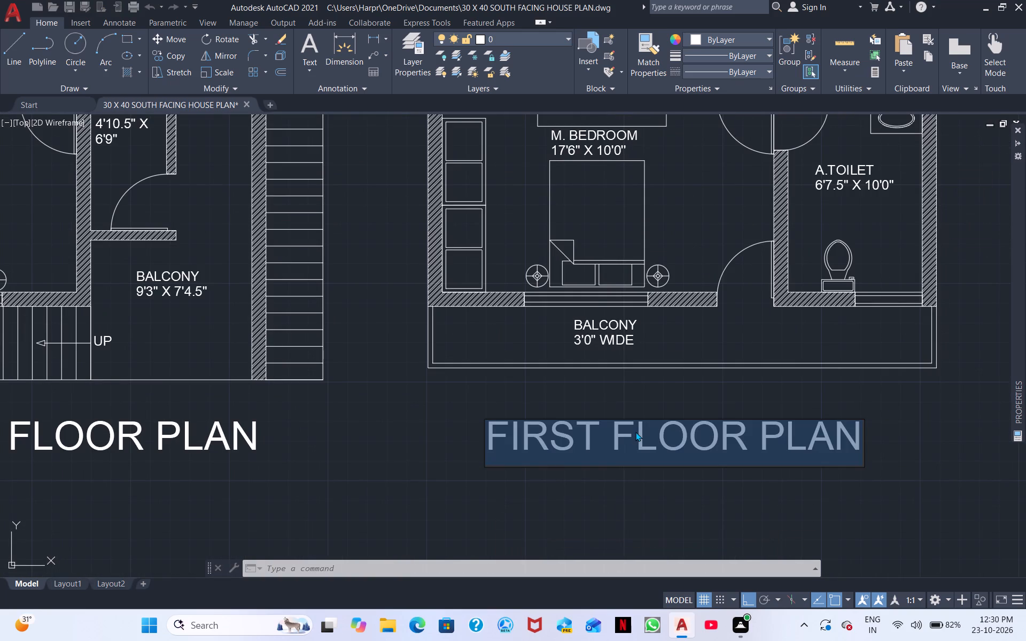
{"action": "left_click", "coordinate": [587, 442]}
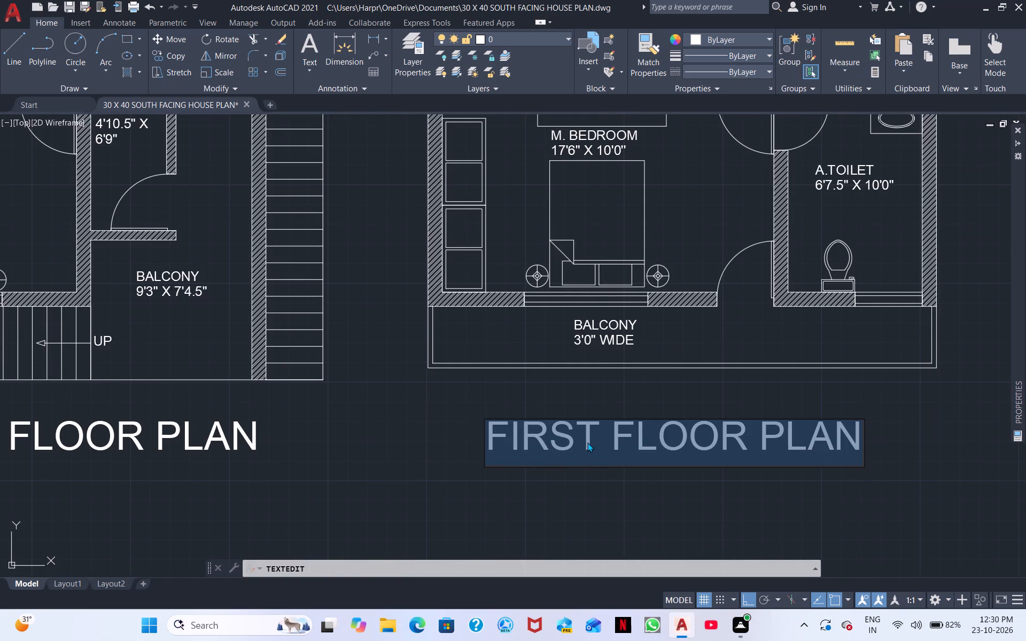
{"action": "left_click", "coordinate": [596, 441]}
{"action": "key", "text": "BackSpace"}
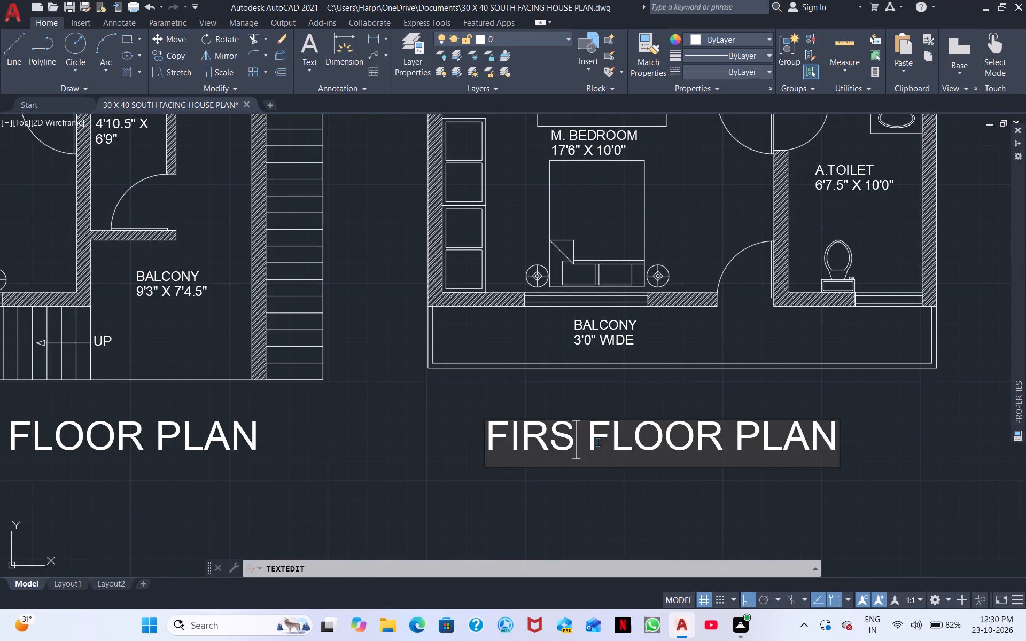
{"action": "key", "text": "BackSpace"}
{"action": "key", "text": "BackSpace"}
{"action": "key", "text": "BackSpace"}
{"action": "key", "text": "BackSpace"}
{"action": "key", "text": "s"}
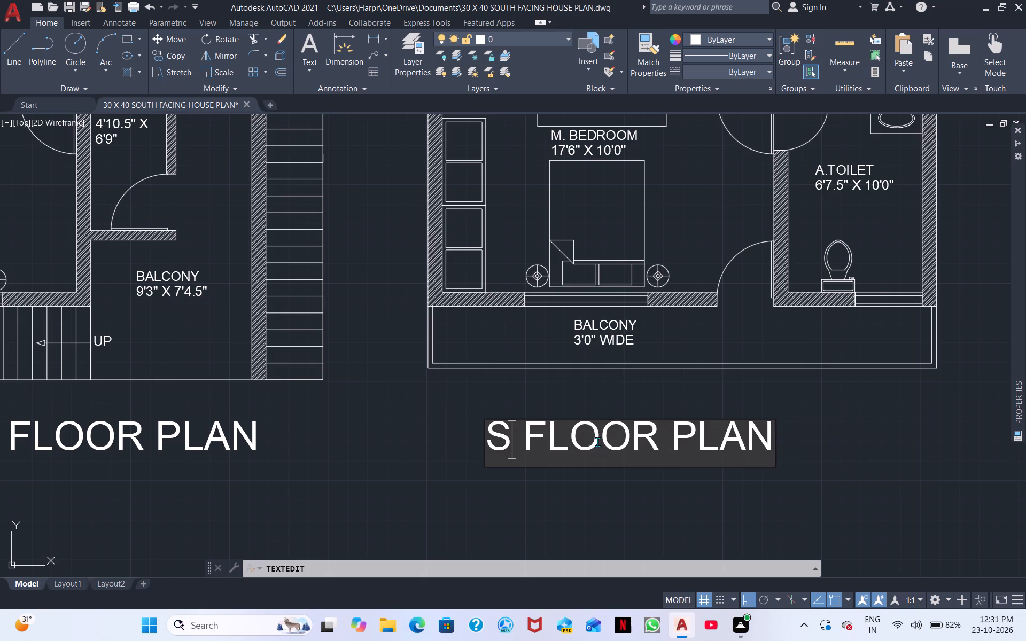
{"action": "type", "text": "ECOM"}
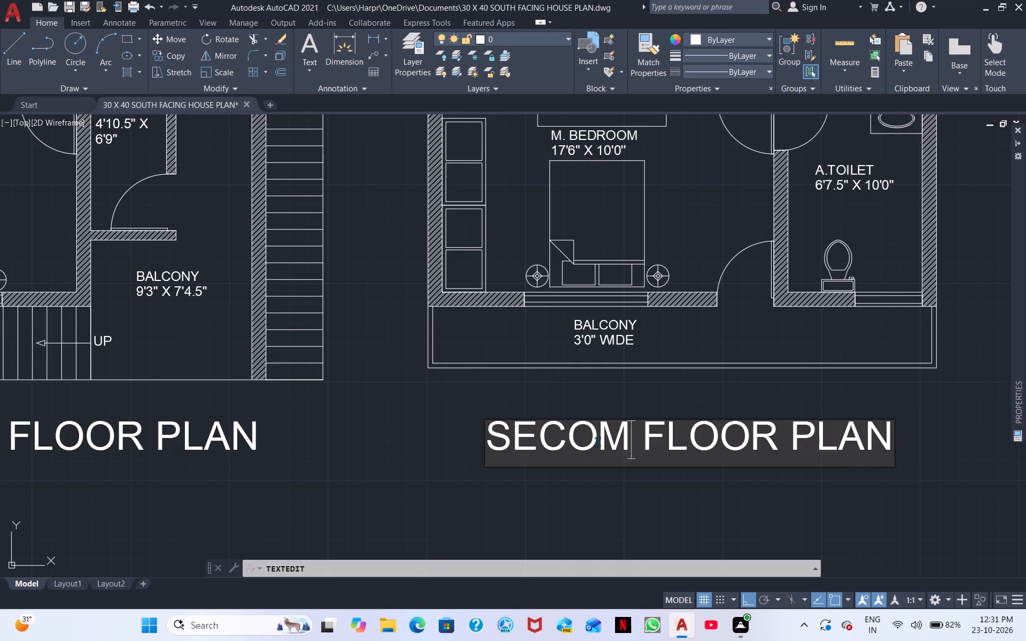
{"action": "key", "text": "BackSpace"}
{"action": "type", "text": "ND FL"}
{"action": "key", "text": "BackSpace"}
{"action": "key", "text": "BackSpace"}
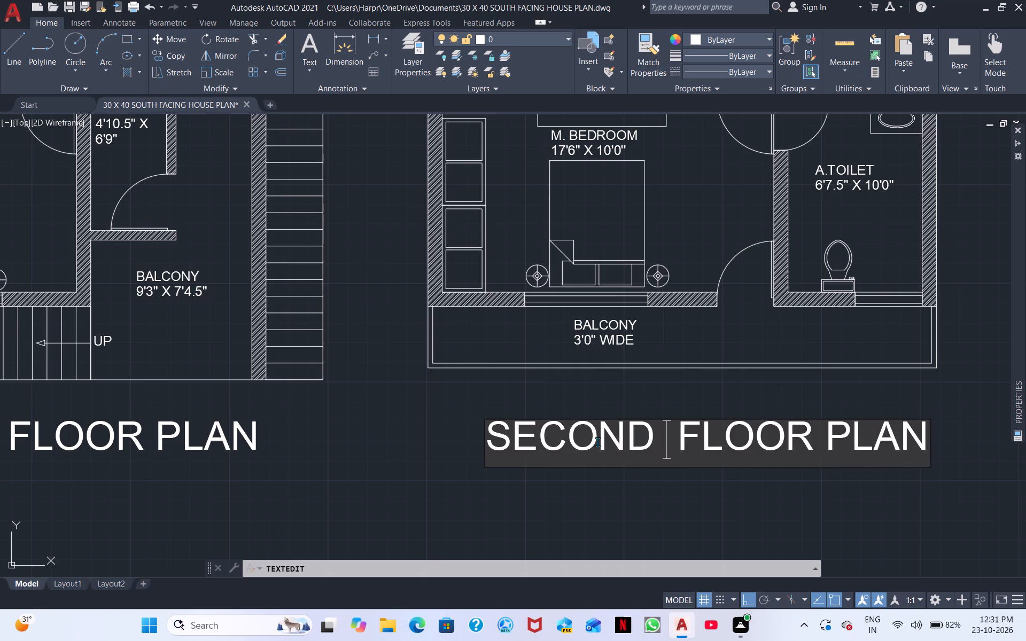
{"action": "key", "text": "BackSpace"}
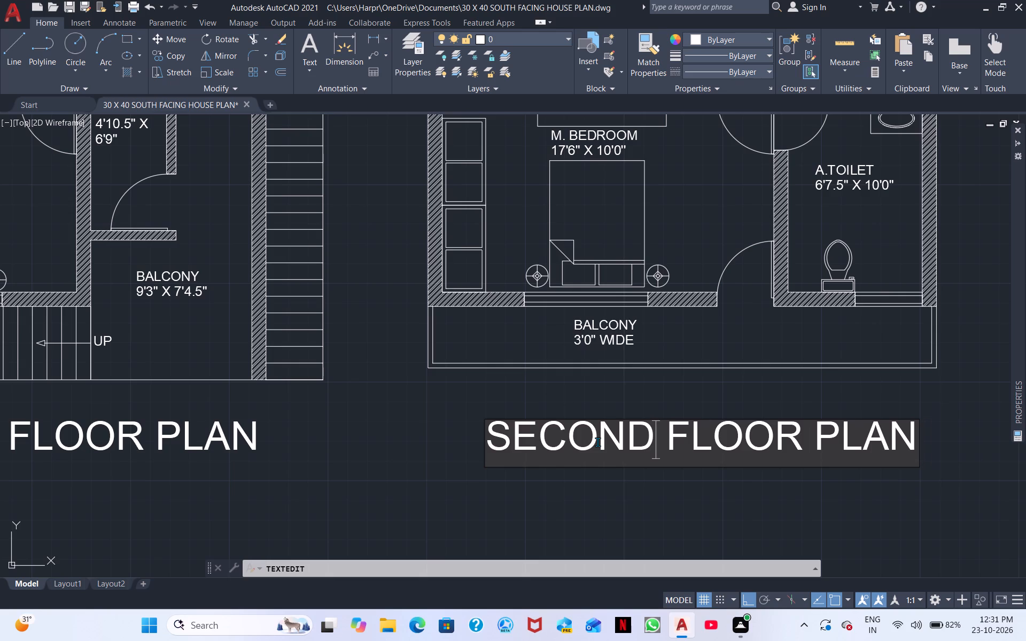
{"action": "scroll", "coordinate": [681, 502], "scroll_direction": "down", "scroll_amount": 2}
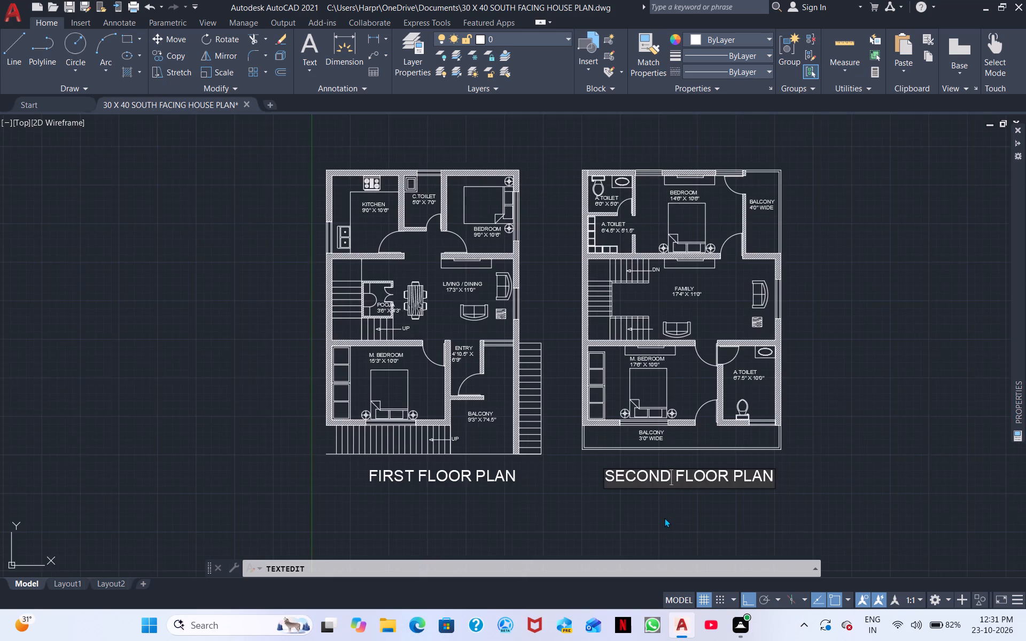
{"action": "middle_click_drag", "start_coordinate": [664, 518], "coordinate": [699, 458]}
{"action": "left_click", "coordinate": [659, 495]}
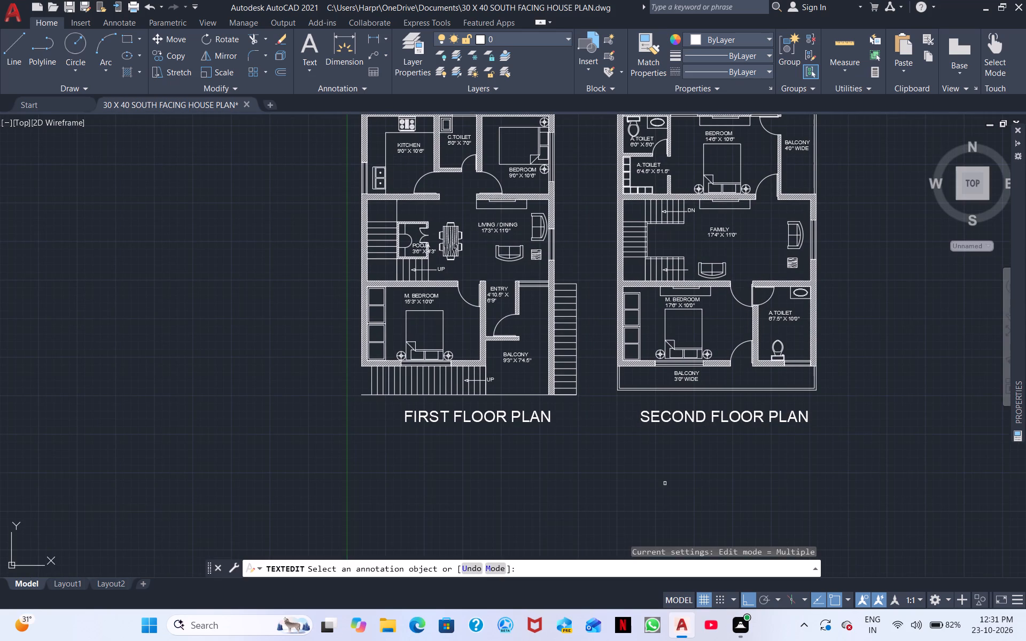
{"action": "key", "text": "Escape"}
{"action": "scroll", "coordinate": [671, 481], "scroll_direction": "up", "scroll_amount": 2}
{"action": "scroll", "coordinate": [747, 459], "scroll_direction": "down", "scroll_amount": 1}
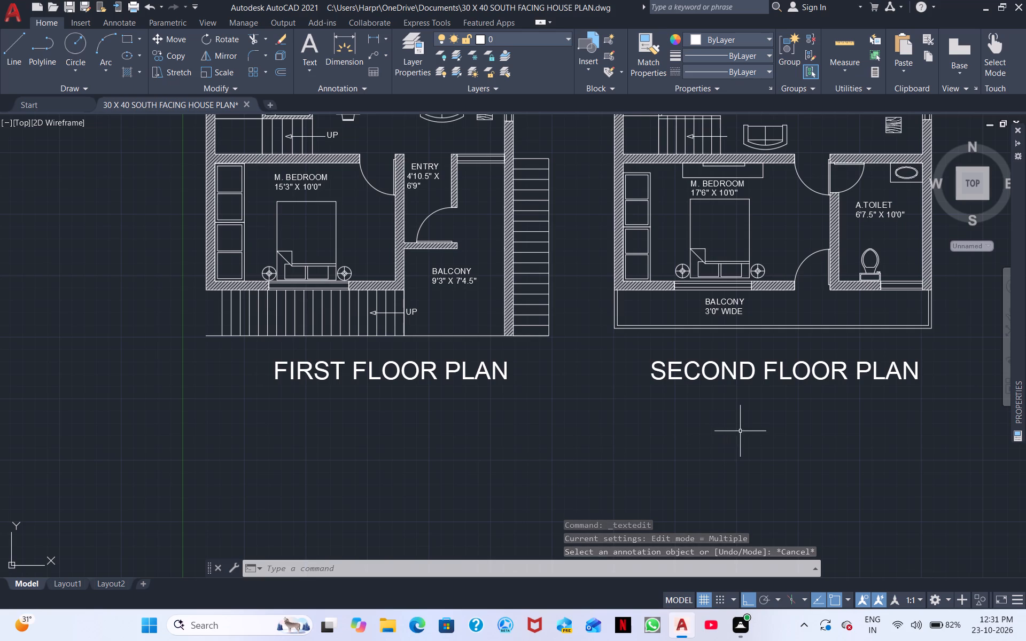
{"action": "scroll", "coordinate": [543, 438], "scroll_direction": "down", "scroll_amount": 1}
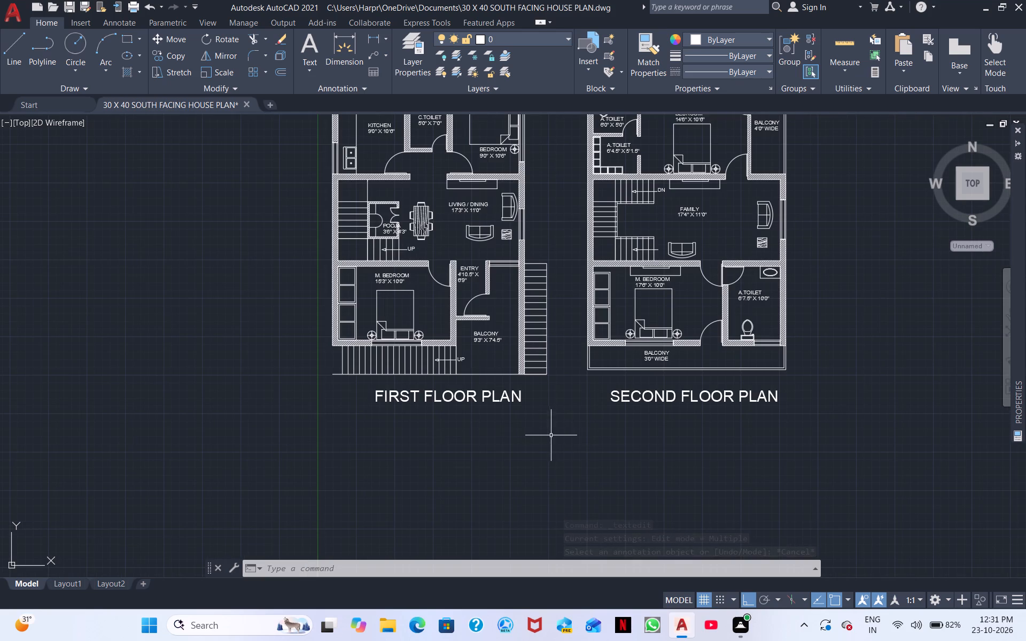
Move the FIRST FLOOR PLAN title a little straight west so it sits centred below the first plan.
{"action": "left_click", "coordinate": [542, 434]}
{"action": "left_click", "coordinate": [410, 382]}
{"action": "right_click", "coordinate": [432, 443]}
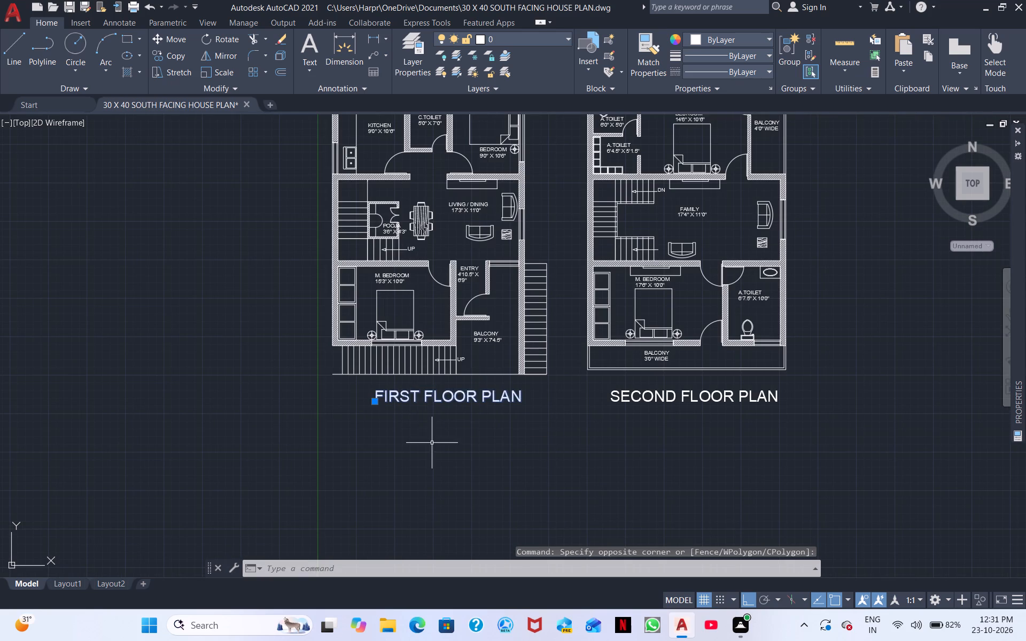
{"action": "left_click", "coordinate": [487, 215]}
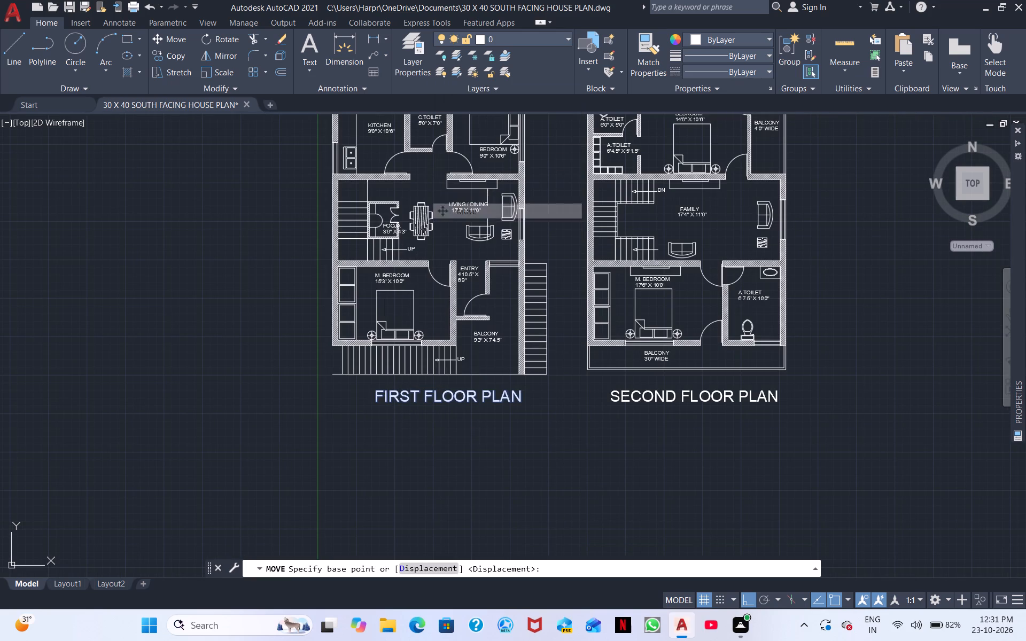
{"action": "left_click", "coordinate": [525, 388]}
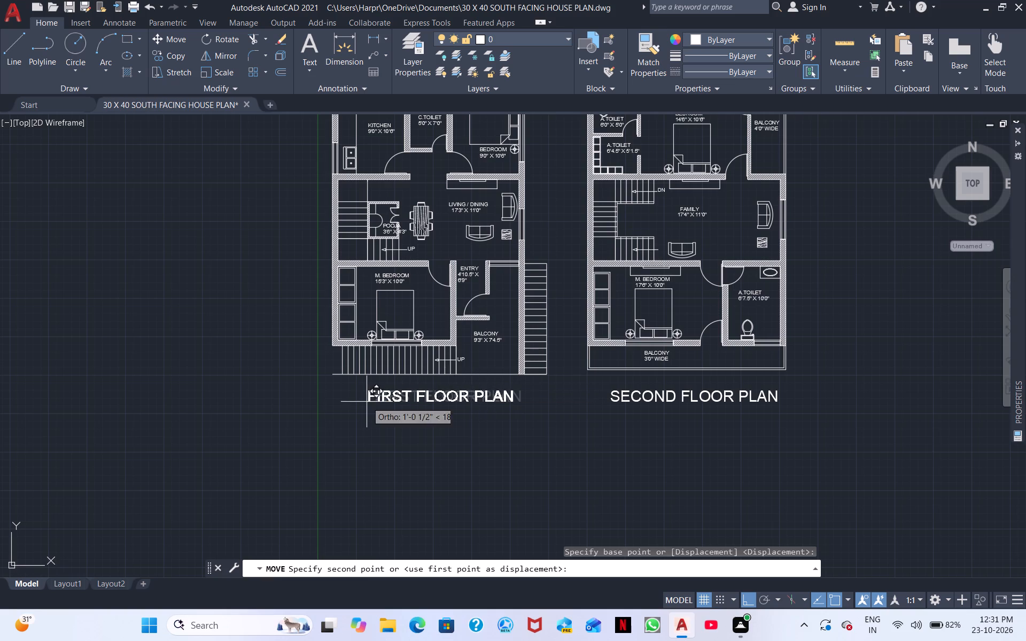
{"action": "left_click", "coordinate": [351, 400]}
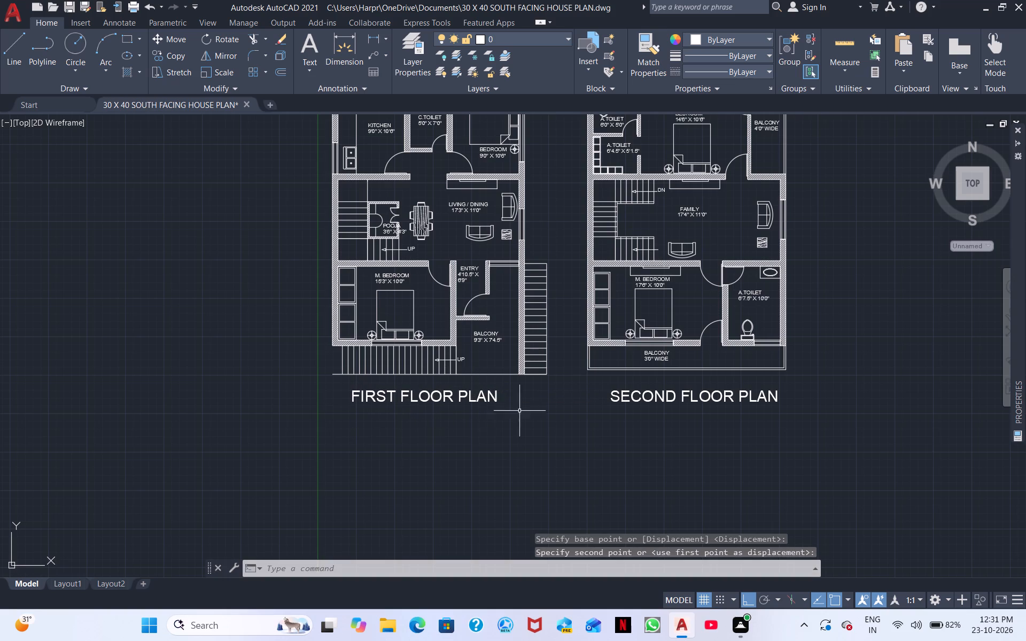
Move the FIRST FLOOR PLAN and SECOND FLOOR PLAN titles together slightly straight north, closer to the plans above them.
{"action": "left_click", "coordinate": [648, 418]}
{"action": "left_click", "coordinate": [588, 384]}
{"action": "left_click_drag", "start_coordinate": [534, 417], "coordinate": [533, 417]}
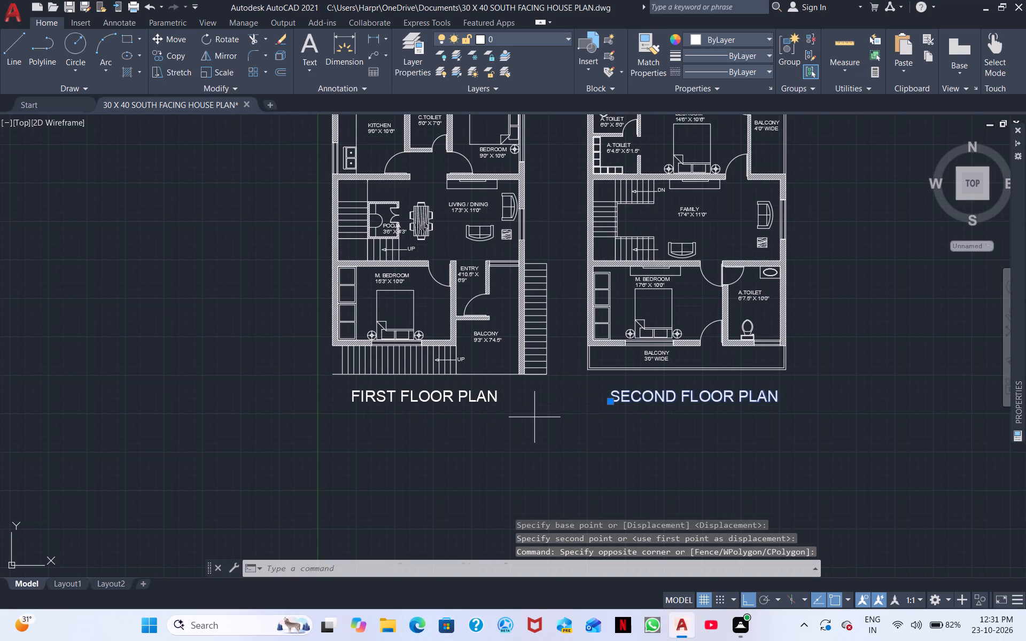
{"action": "left_click_drag", "start_coordinate": [533, 417], "coordinate": [507, 413]}
{"action": "left_click", "coordinate": [442, 387]}
{"action": "scroll", "coordinate": [475, 416], "scroll_direction": "up", "scroll_amount": 1}
{"action": "middle_click_drag", "start_coordinate": [617, 385], "coordinate": [490, 510]}
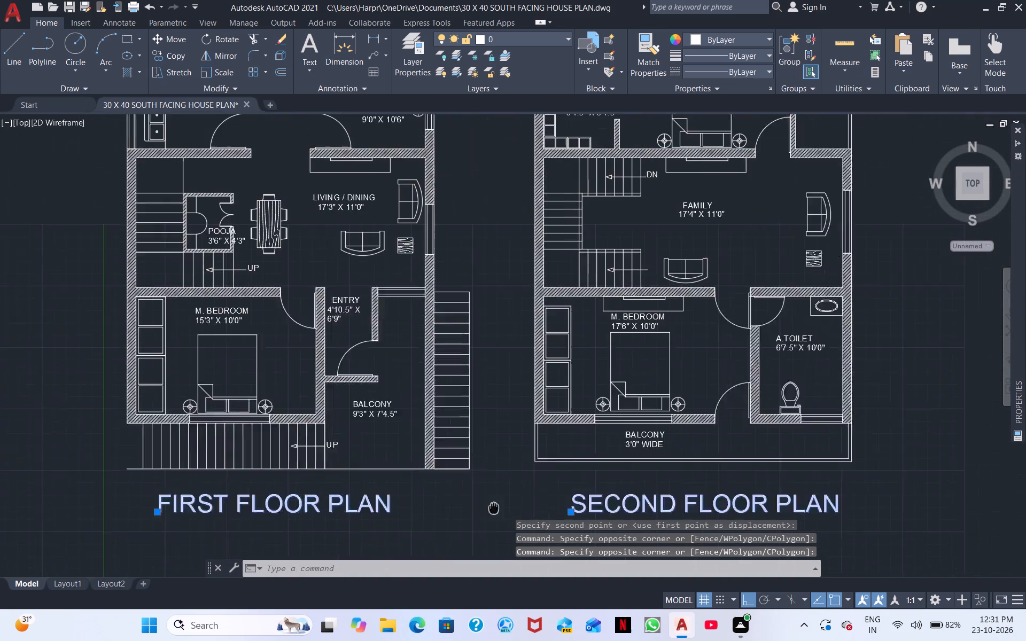
{"action": "middle_click_drag", "start_coordinate": [490, 510], "coordinate": [471, 522]}
{"action": "scroll", "coordinate": [469, 515], "scroll_direction": "up", "scroll_amount": 1}
{"action": "middle_click_drag", "start_coordinate": [471, 505], "coordinate": [504, 391]}
{"action": "scroll", "coordinate": [509, 394], "scroll_direction": "up", "scroll_amount": 1}
{"action": "middle_click_drag", "start_coordinate": [491, 420], "coordinate": [502, 416]}
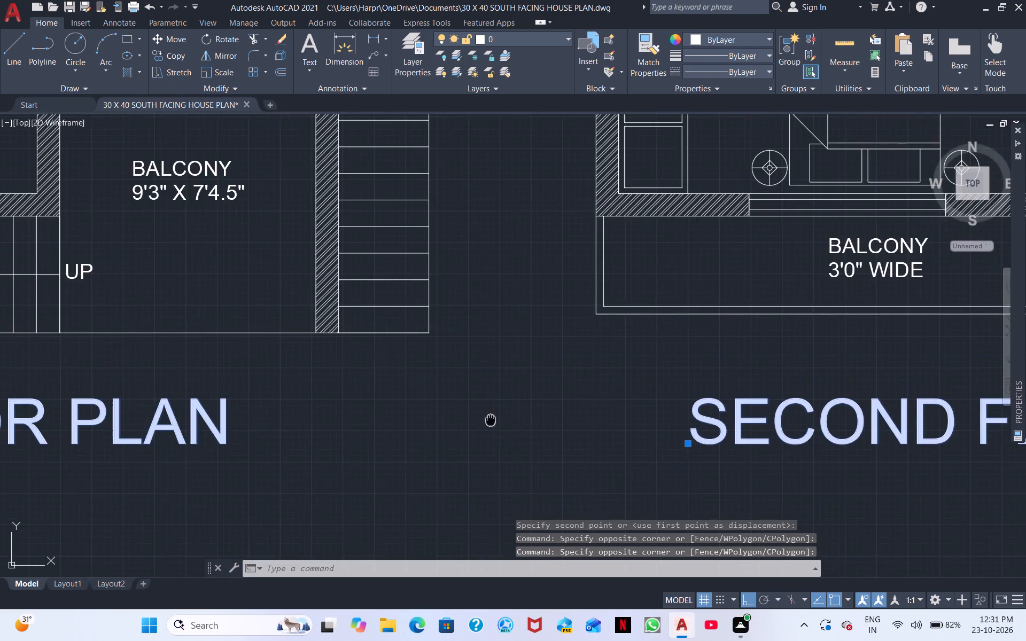
{"action": "middle_click_drag", "start_coordinate": [502, 416], "coordinate": [616, 408]}
{"action": "right_click", "coordinate": [616, 409]}
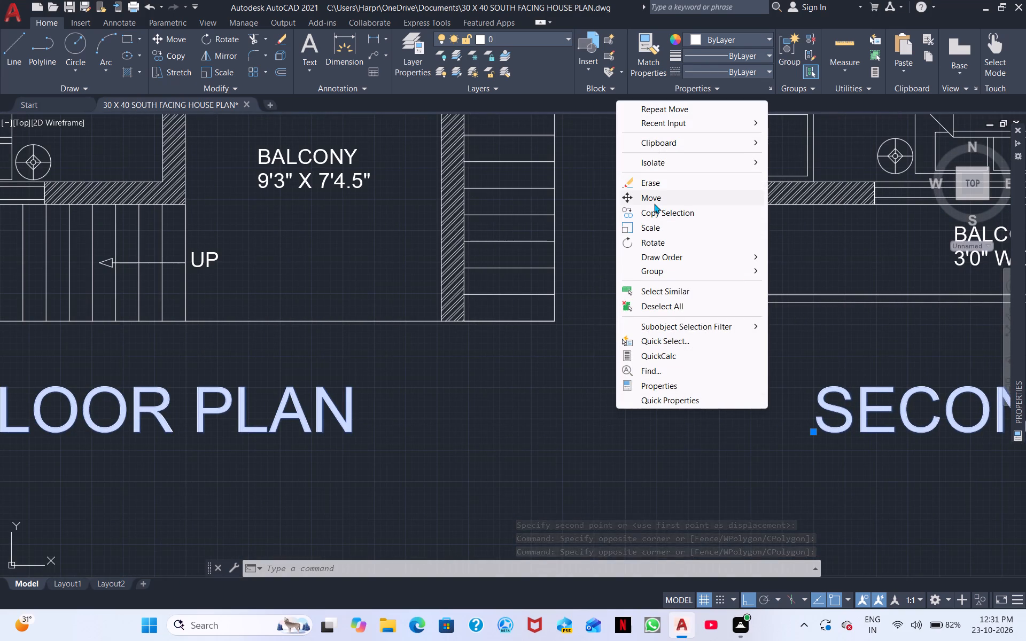
{"action": "left_click", "coordinate": [656, 199]}
{"action": "left_click", "coordinate": [597, 416]}
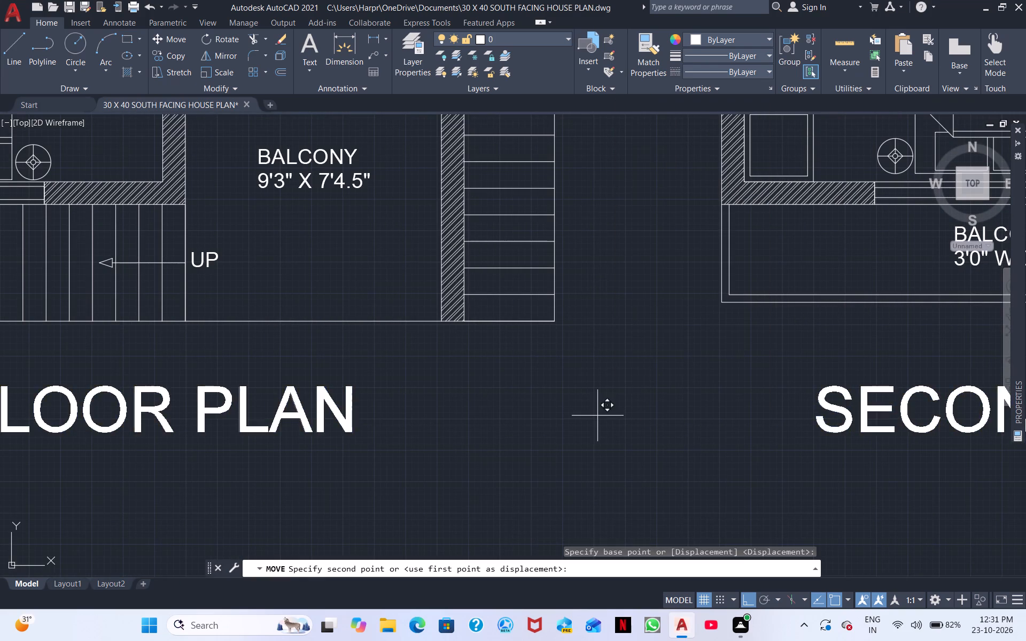
{"action": "left_click", "coordinate": [592, 374]}
{"action": "scroll", "coordinate": [591, 374], "scroll_direction": "down", "scroll_amount": 1}
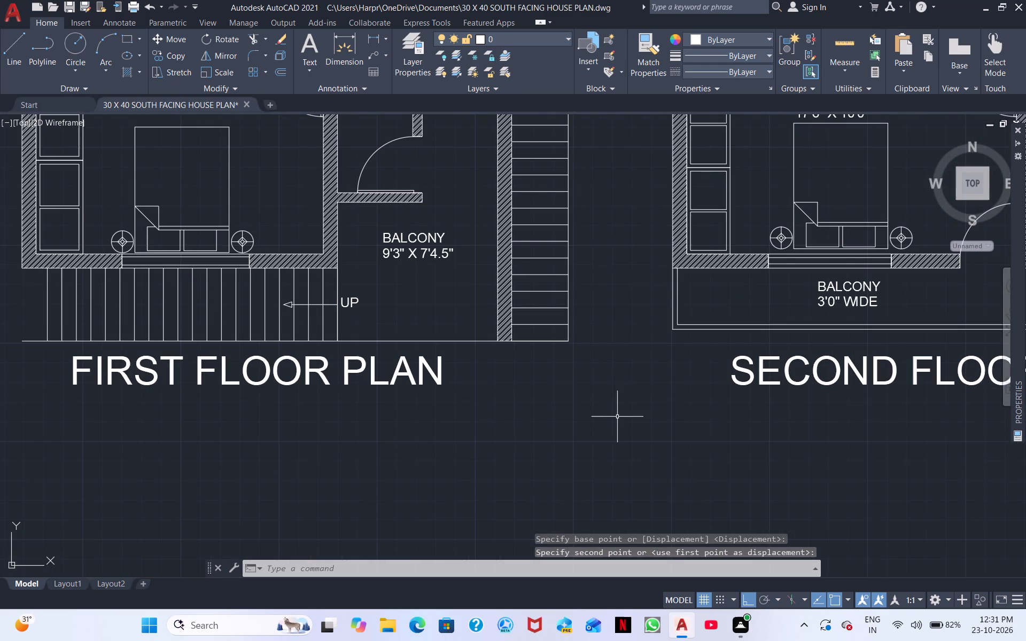
{"action": "key", "text": "Escape"}
{"action": "scroll", "coordinate": [569, 412], "scroll_direction": "down", "scroll_amount": 2}
{"action": "middle_click", "coordinate": [590, 411]}
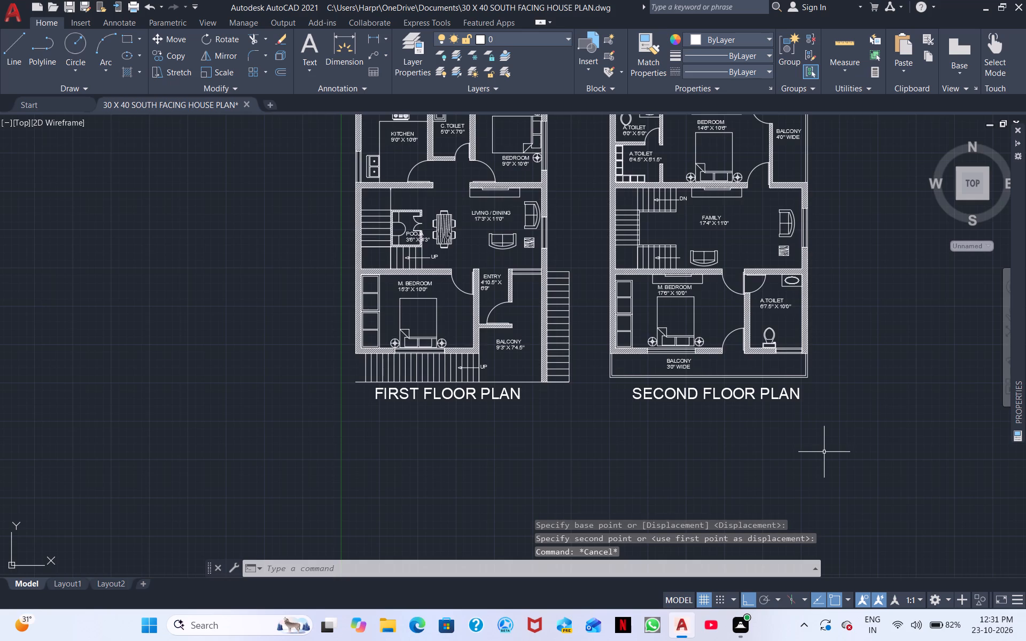
Select both complete floor plans with their titles and save the drawing.
{"action": "scroll", "coordinate": [824, 452], "scroll_direction": "down", "scroll_amount": 1}
{"action": "left_click", "coordinate": [825, 453]}
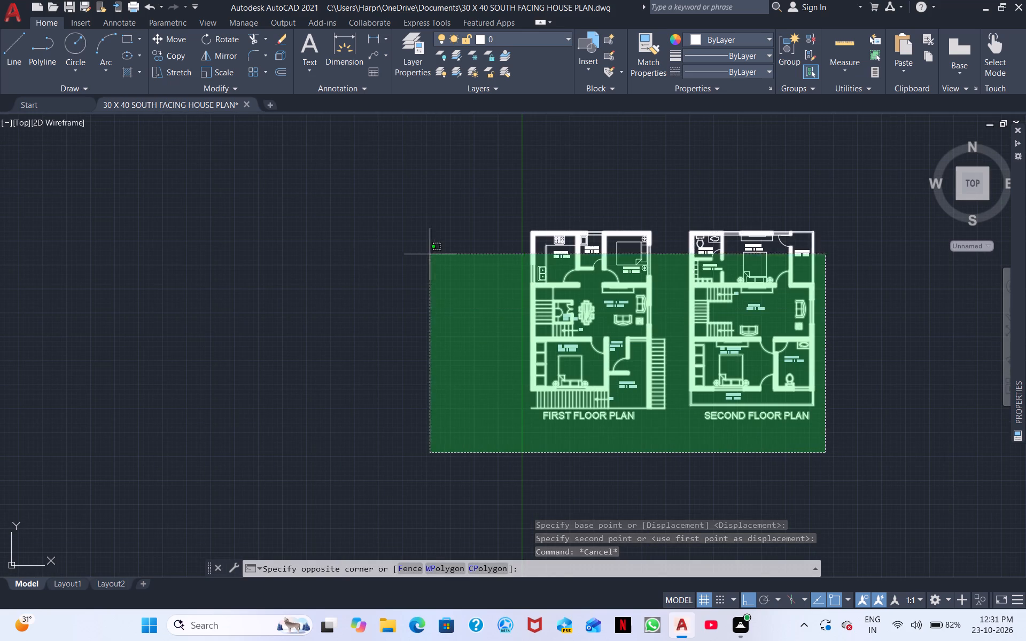
{"action": "left_click", "coordinate": [452, 204]}
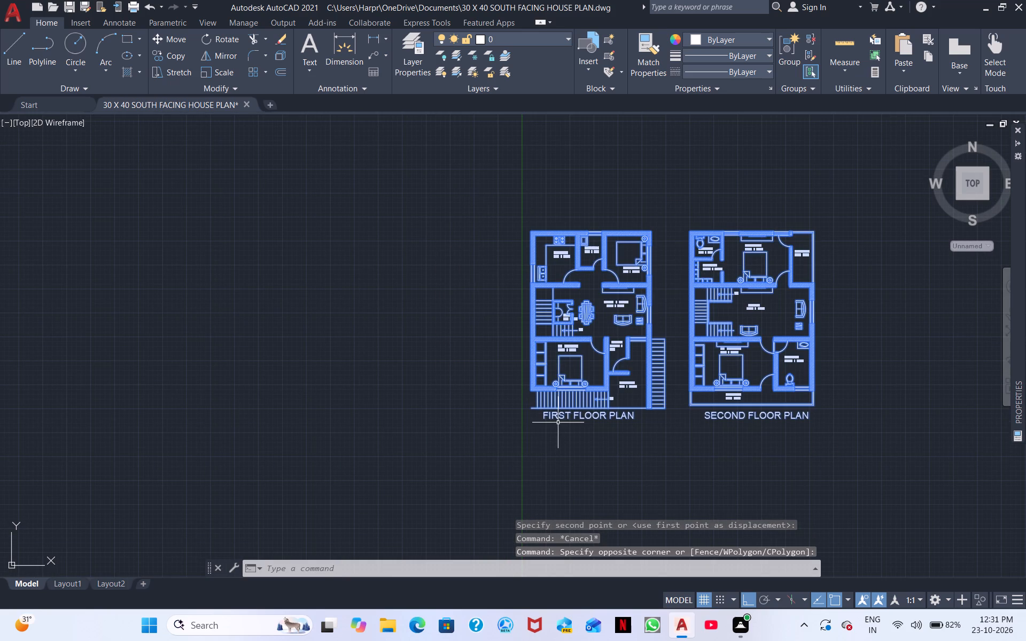
{"action": "key", "text": "ctrl+s"}
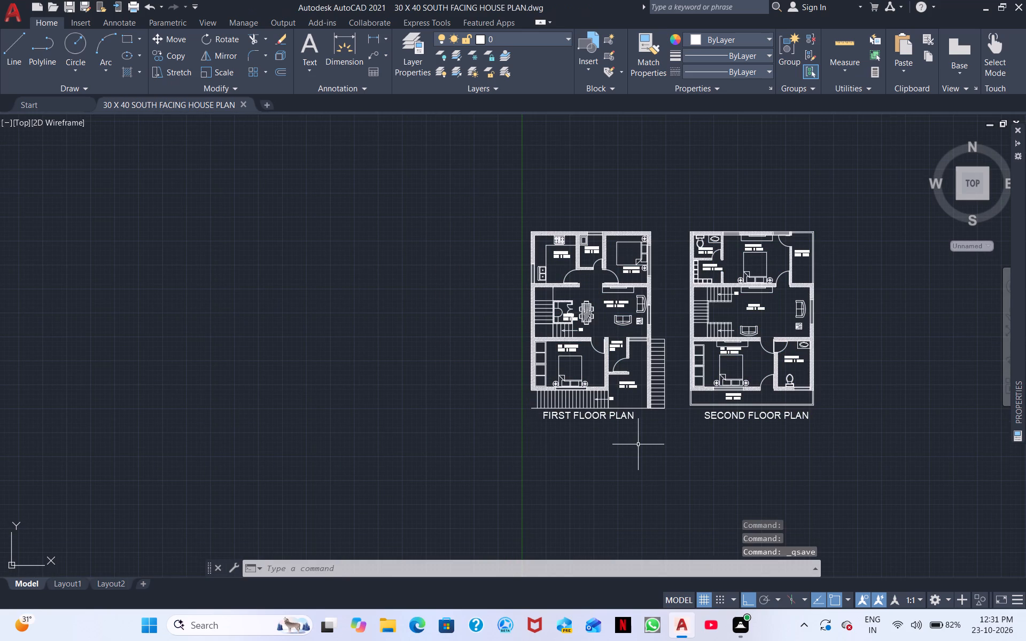
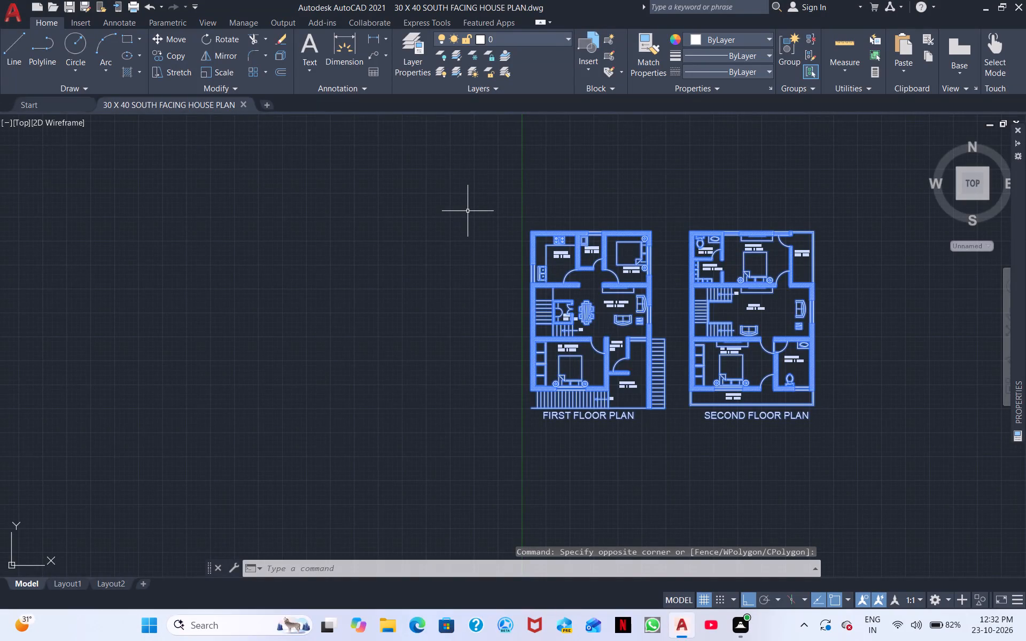
Save the house plan drawing.
{"action": "key", "text": "ctrl+s"}
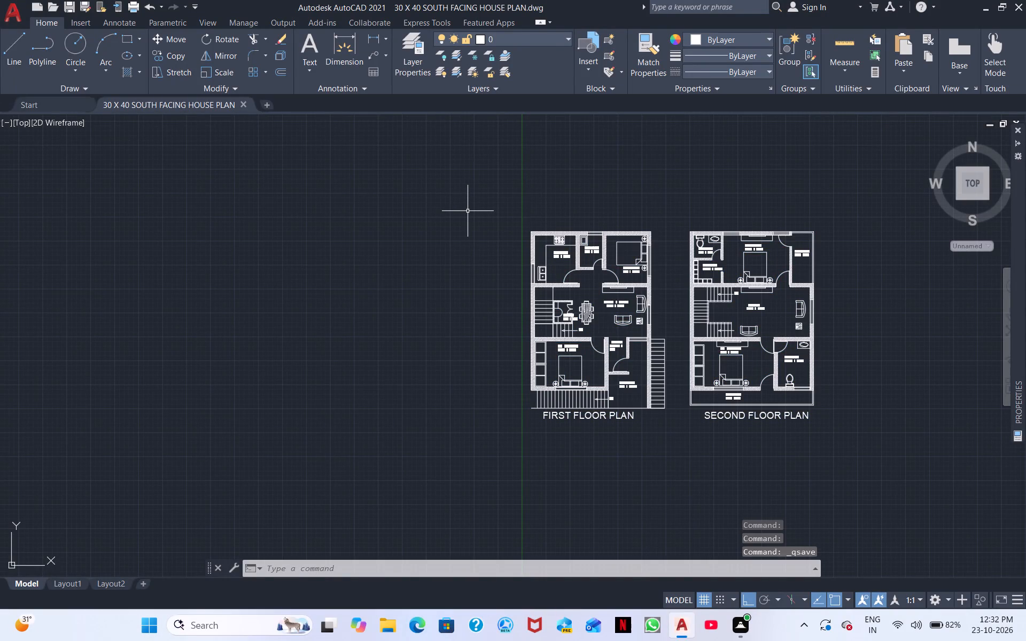
Set up a plot with the previous plot's settings and a window plot area enclosing both the first and second floor plans.
{"action": "key", "text": "ctrl+p"}
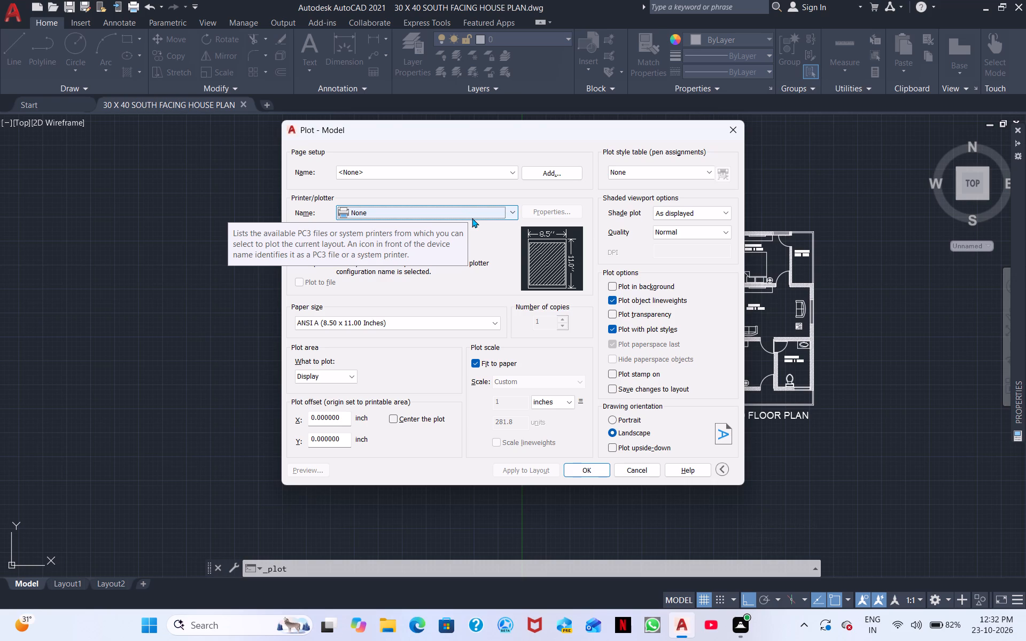
{"action": "left_click", "coordinate": [421, 174]}
{"action": "left_click", "coordinate": [418, 195]}
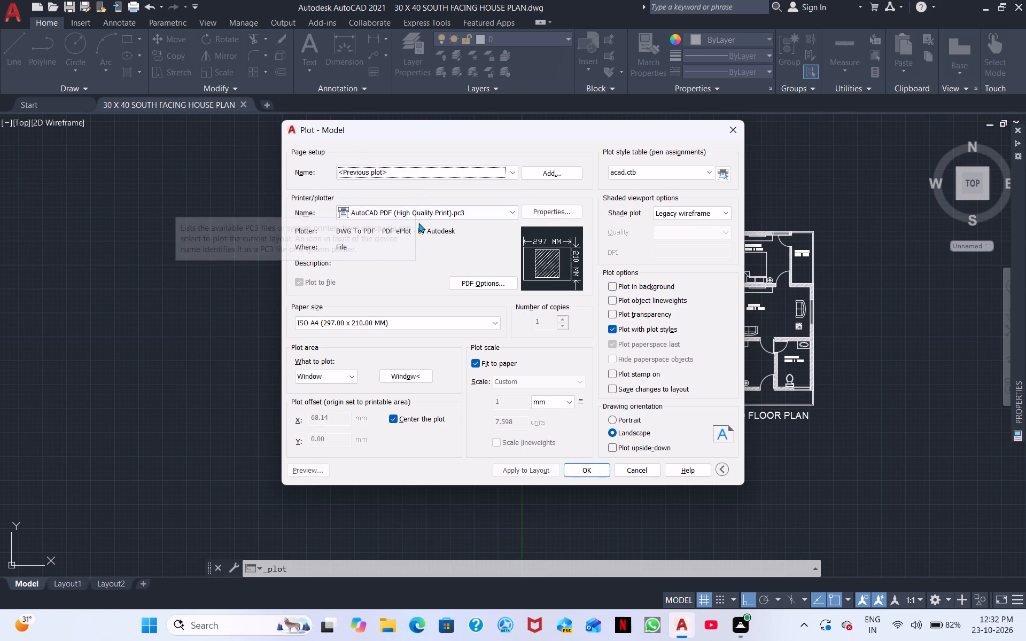
{"action": "left_click", "coordinate": [413, 376]}
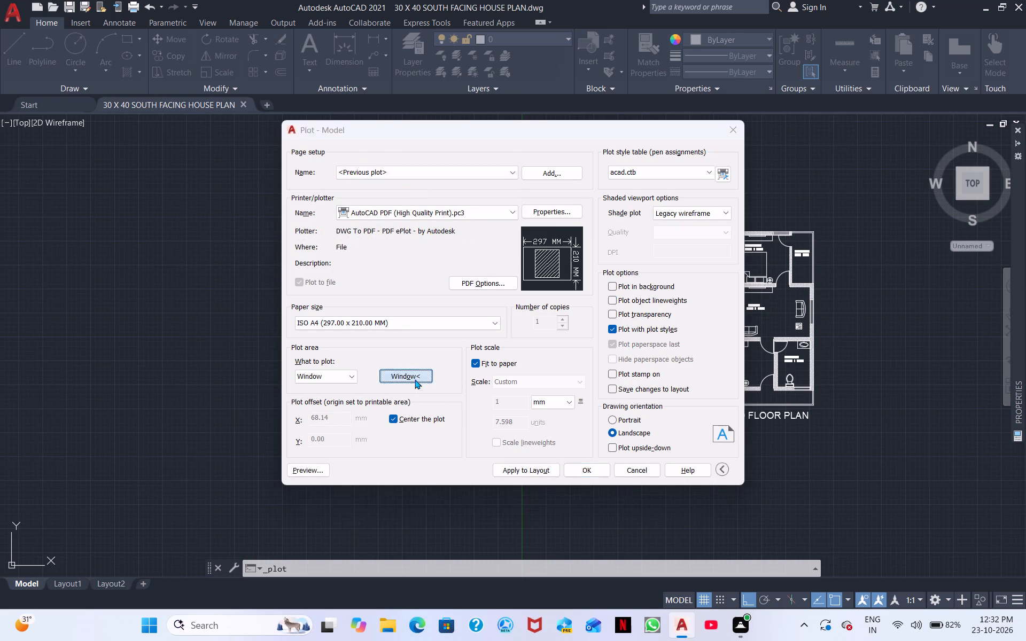
{"action": "left_click_drag", "start_coordinate": [828, 462], "coordinate": [814, 459]}
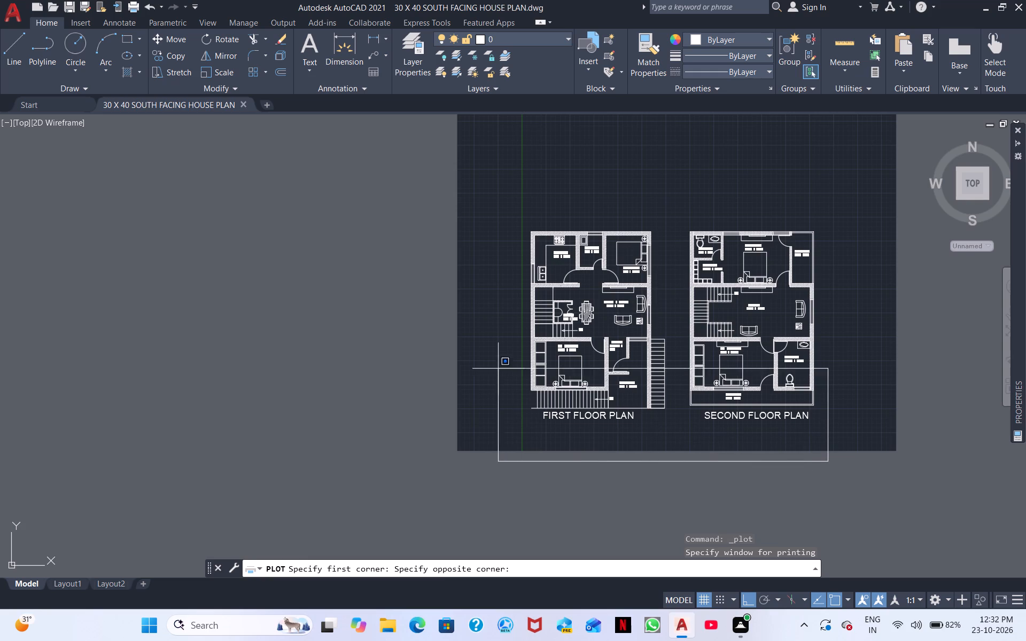
{"action": "left_click", "coordinate": [464, 203]}
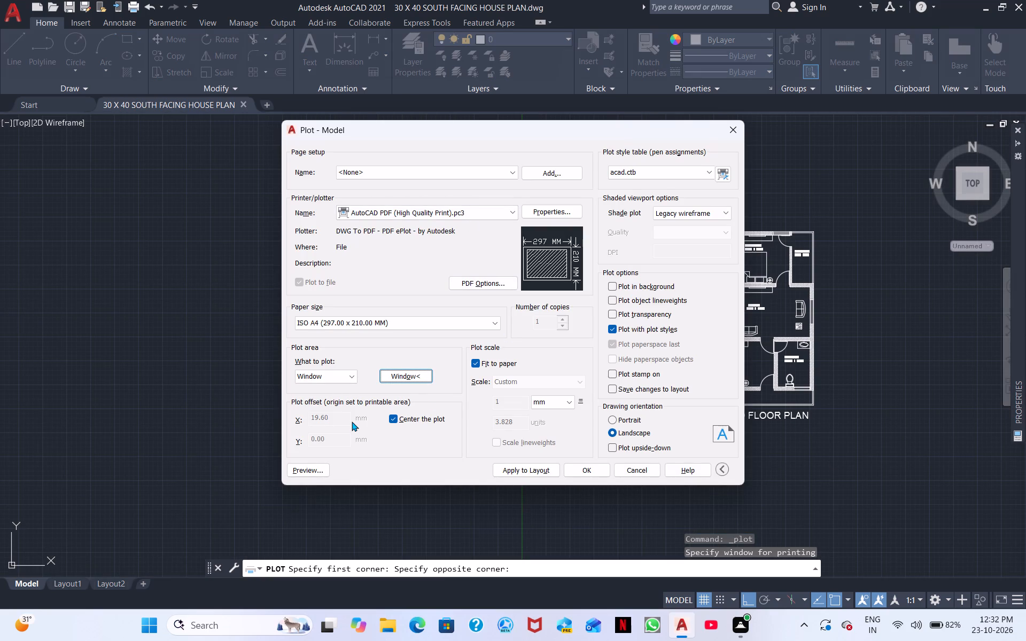
Preview the plot and examine the layout, room labels and titles of both floor plans.
{"action": "left_click", "coordinate": [317, 471]}
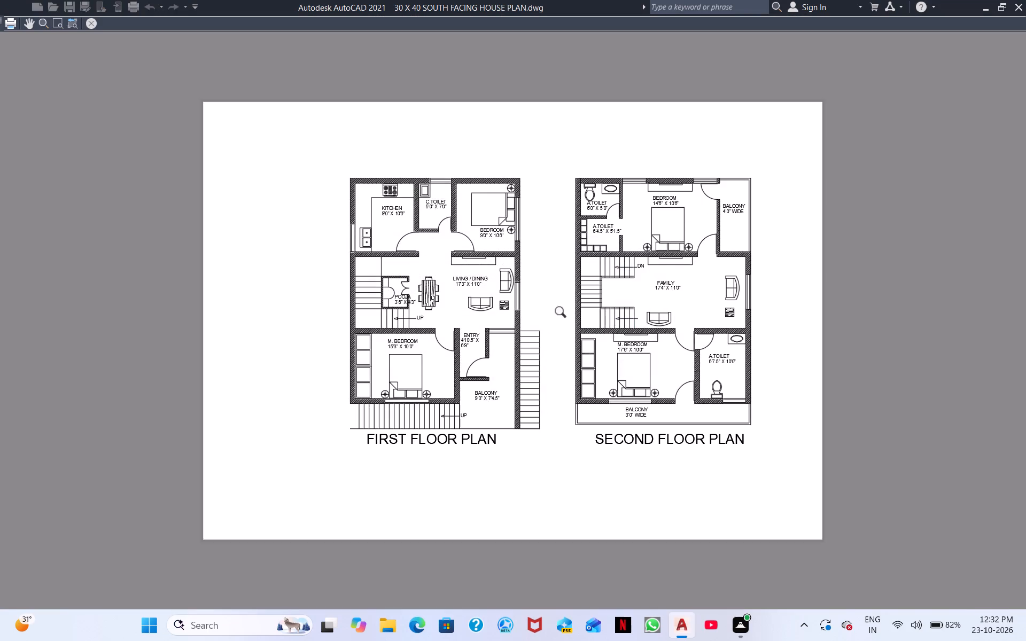
{"action": "scroll", "coordinate": [468, 333], "scroll_direction": "up", "scroll_amount": 2}
{"action": "scroll", "coordinate": [431, 348], "scroll_direction": "down", "scroll_amount": 2}
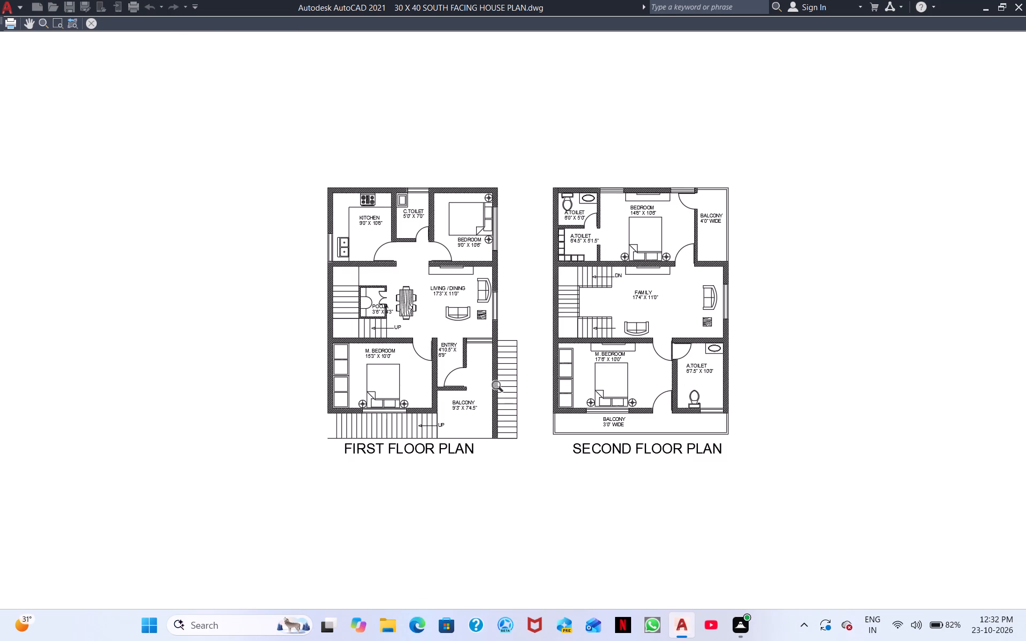
{"action": "scroll", "coordinate": [488, 381], "scroll_direction": "up", "scroll_amount": 1}
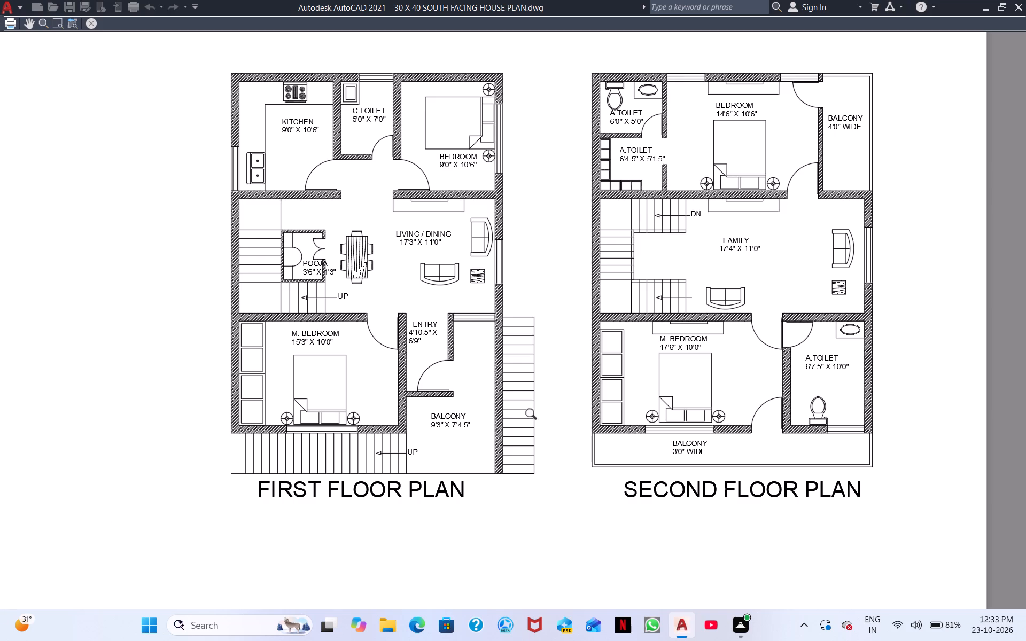
{"action": "scroll", "coordinate": [492, 394], "scroll_direction": "down", "scroll_amount": 2}
{"action": "scroll", "coordinate": [539, 400], "scroll_direction": "up", "scroll_amount": 2}
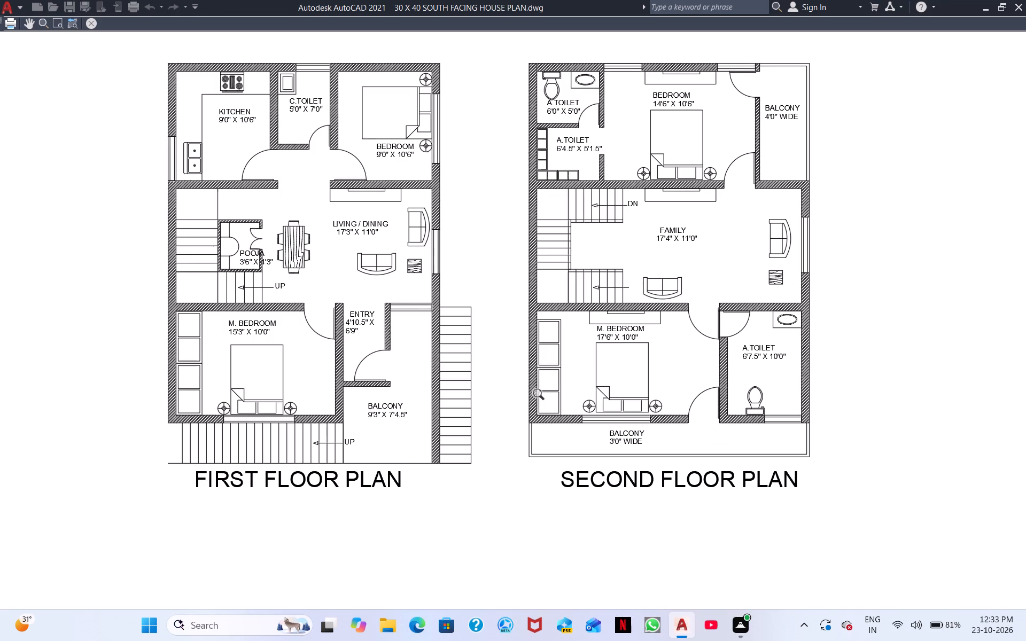
{"action": "middle_click_drag", "start_coordinate": [658, 392], "coordinate": [796, 401]}
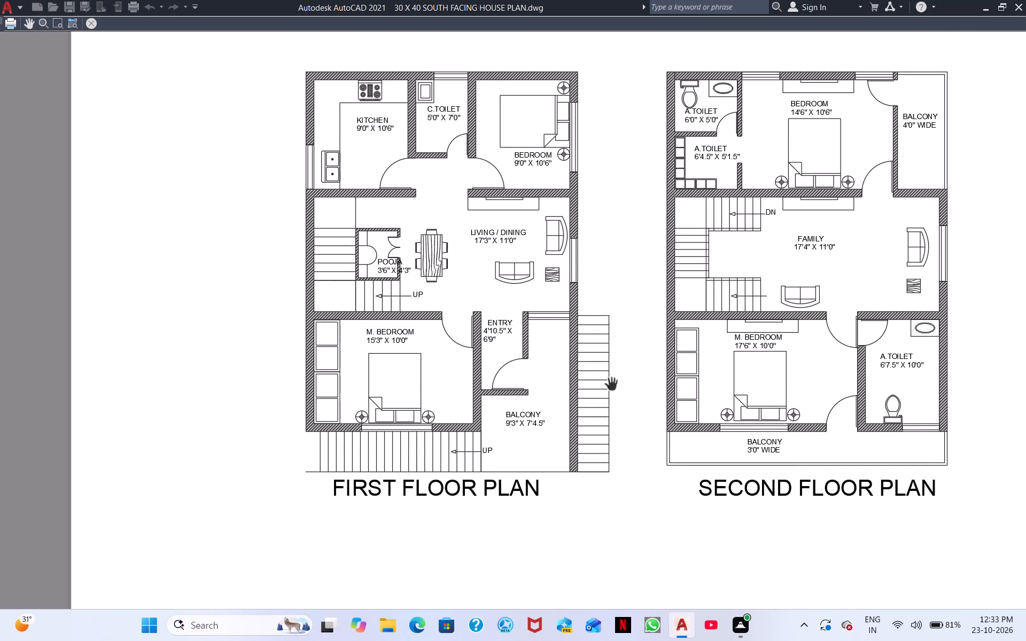
{"action": "key", "text": "Return"}
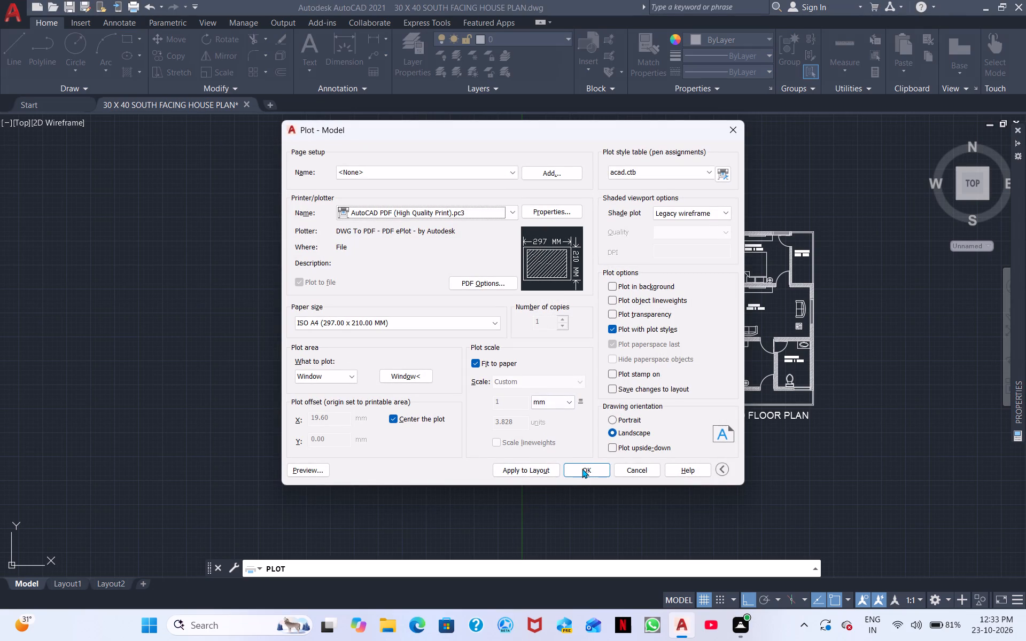
Plot both floor plans to 30 X 40 SOUTH FACING HOUSE PLAN-Model.pdf in the Documents folder, and close the PDF after a brief check.
{"action": "left_click", "coordinate": [582, 468]}
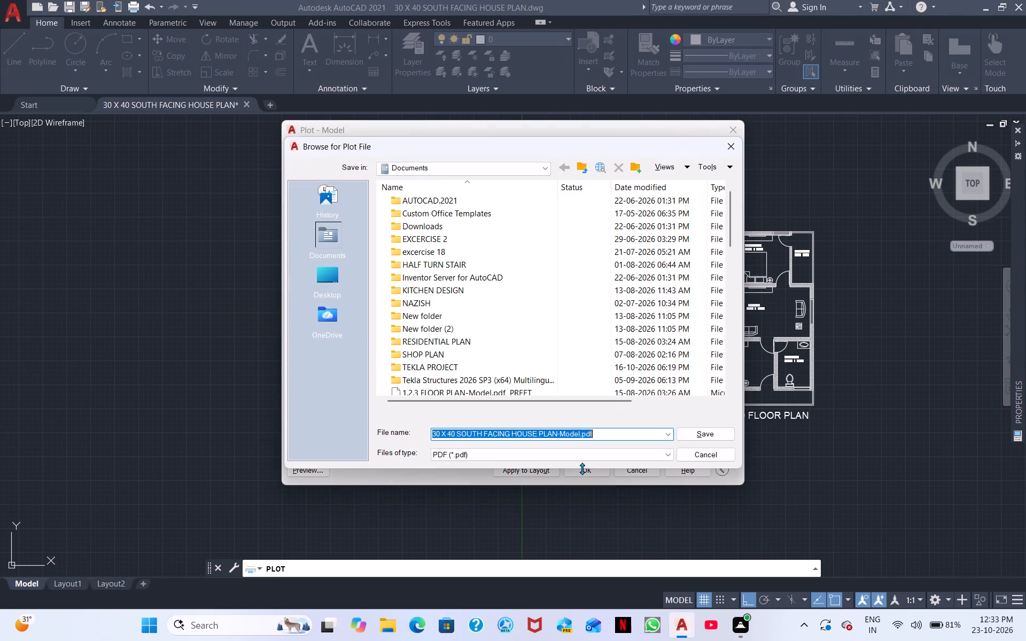
{"action": "left_click", "coordinate": [702, 433]}
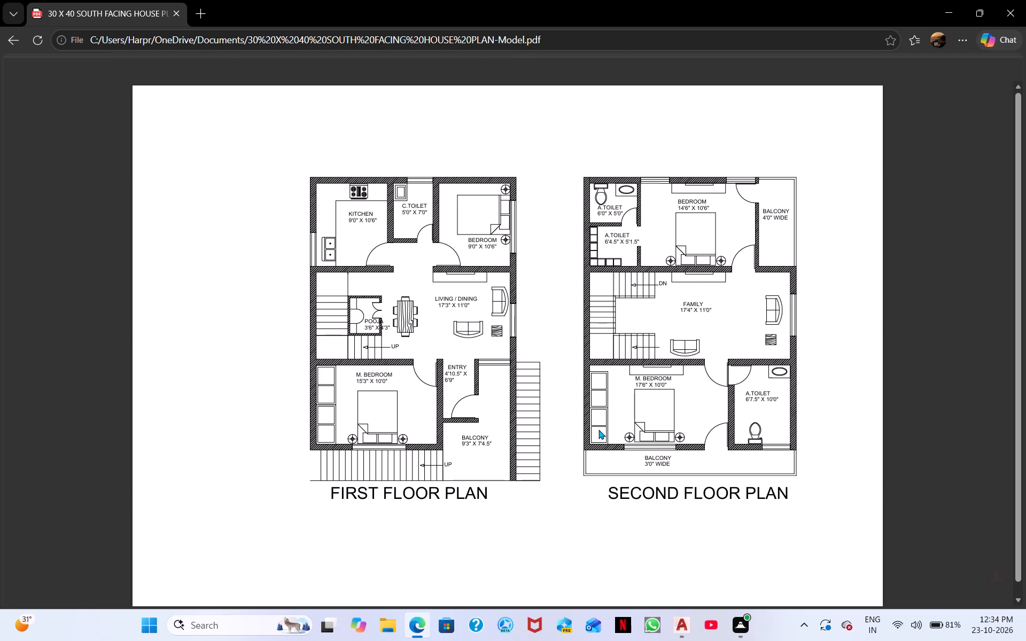
{"action": "scroll", "coordinate": [509, 396], "scroll_direction": "up", "scroll_amount": 2}
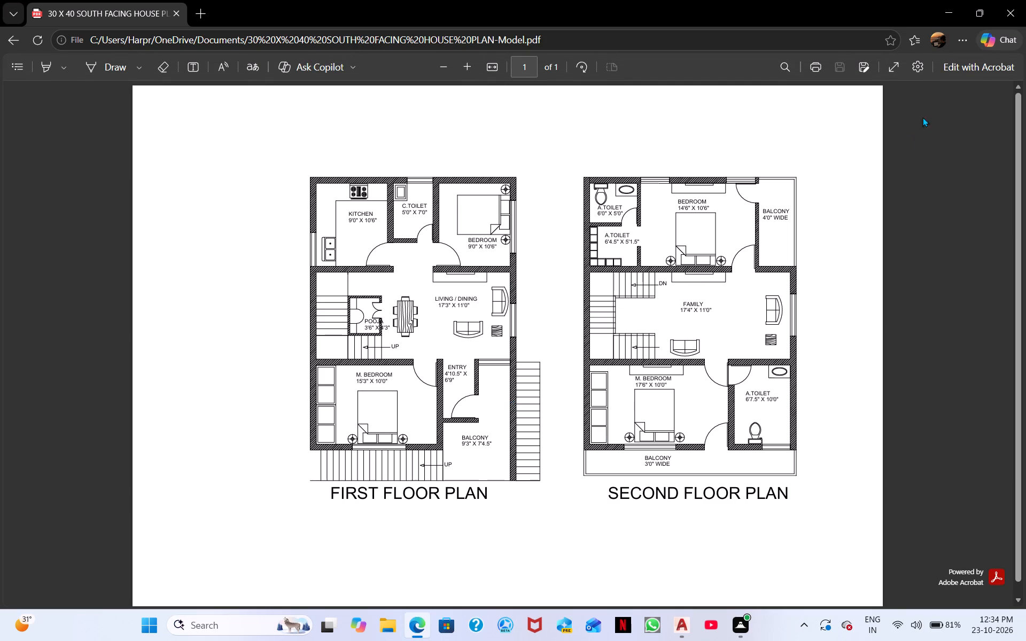
{"action": "left_click", "coordinate": [1014, 11]}
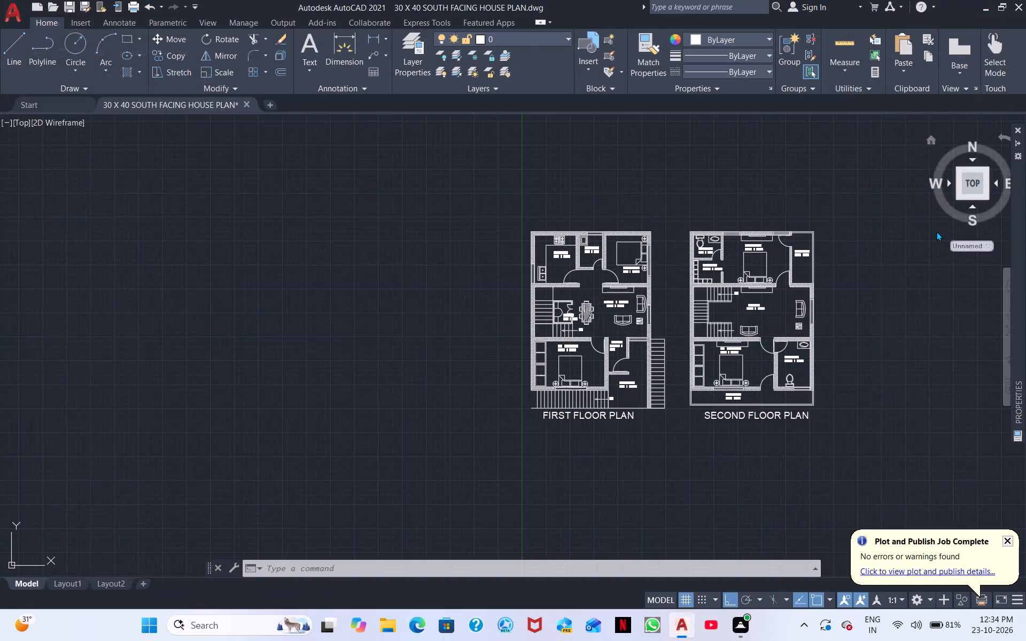
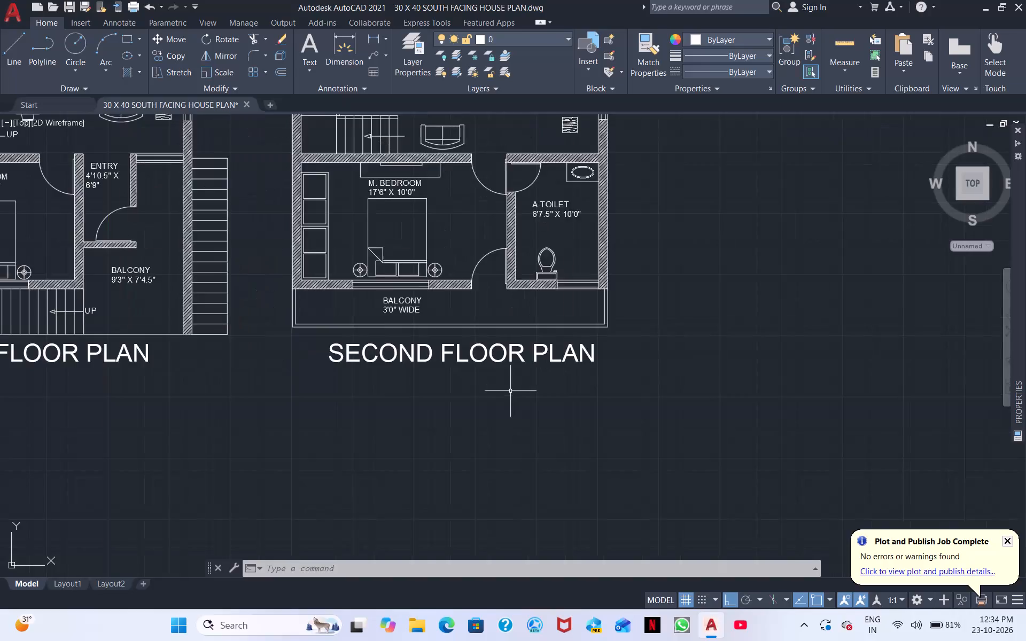
Draw a rectangular border enclosing both the first and second floor plans and their titles, leaving a margin around them.
{"action": "middle_click_drag", "start_coordinate": [524, 451], "coordinate": [695, 515]}
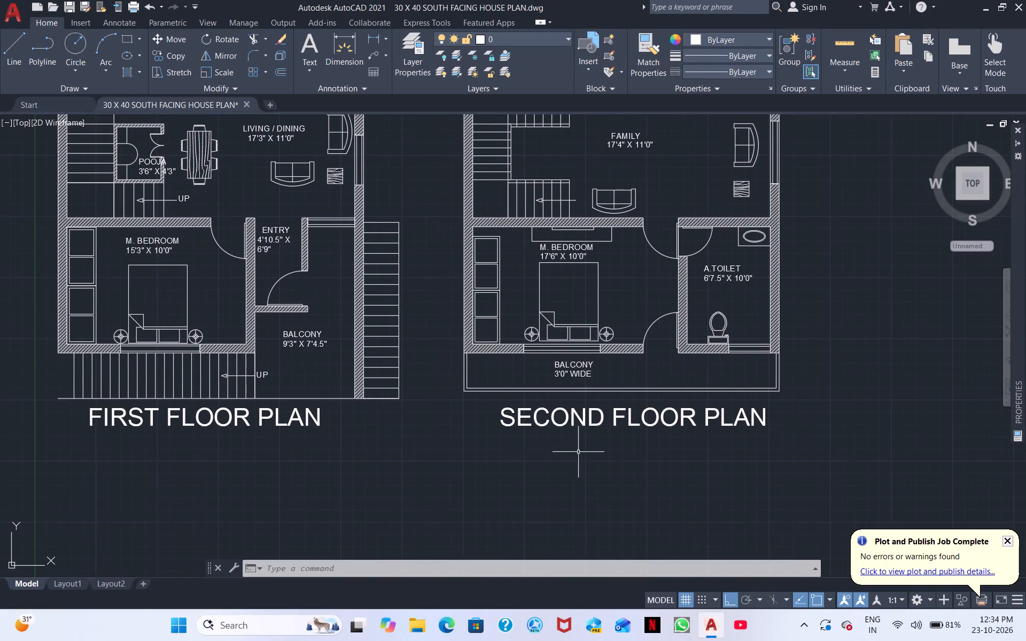
{"action": "middle_click_drag", "start_coordinate": [573, 441], "coordinate": [652, 518]}
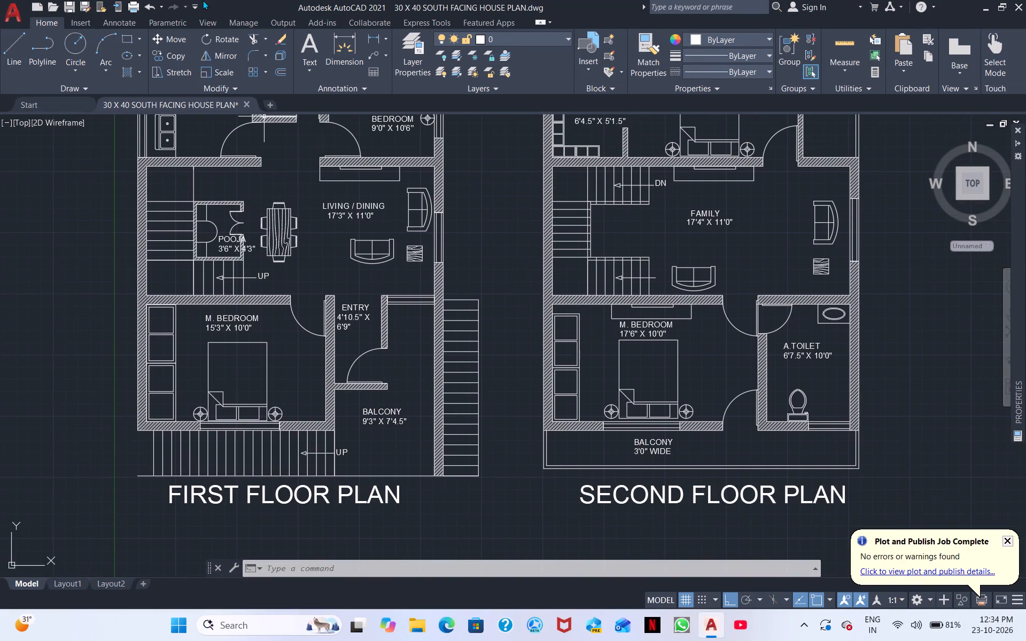
{"action": "left_click", "coordinate": [130, 38]}
{"action": "scroll", "coordinate": [332, 279], "scroll_direction": "down", "scroll_amount": 1}
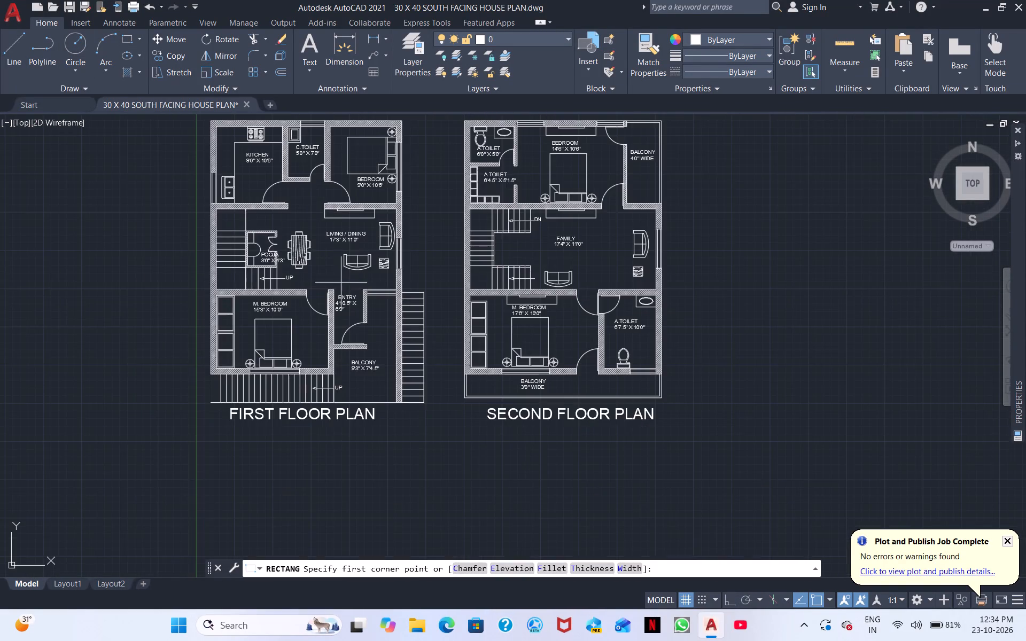
{"action": "middle_click_drag", "start_coordinate": [336, 238], "coordinate": [454, 343]}
{"action": "left_click", "coordinate": [308, 195]}
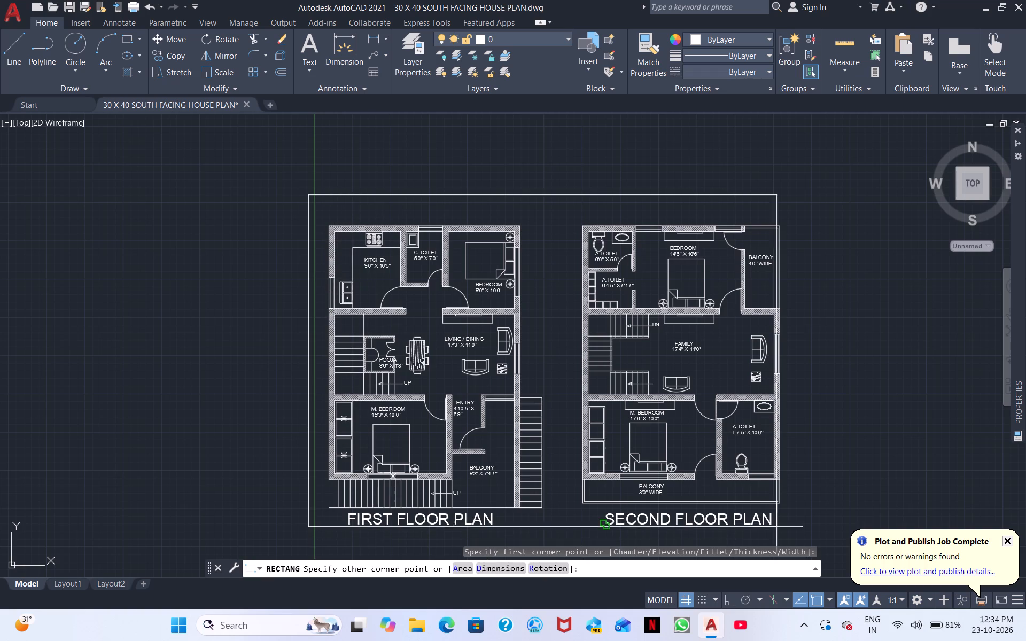
{"action": "left_click", "coordinate": [797, 540]}
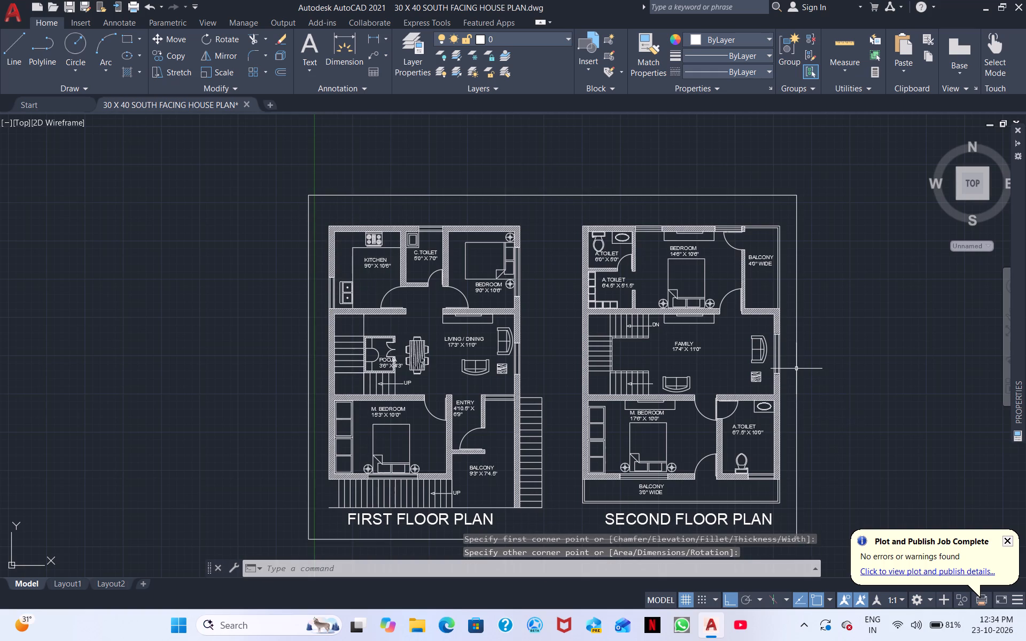
{"action": "key", "text": "Escape"}
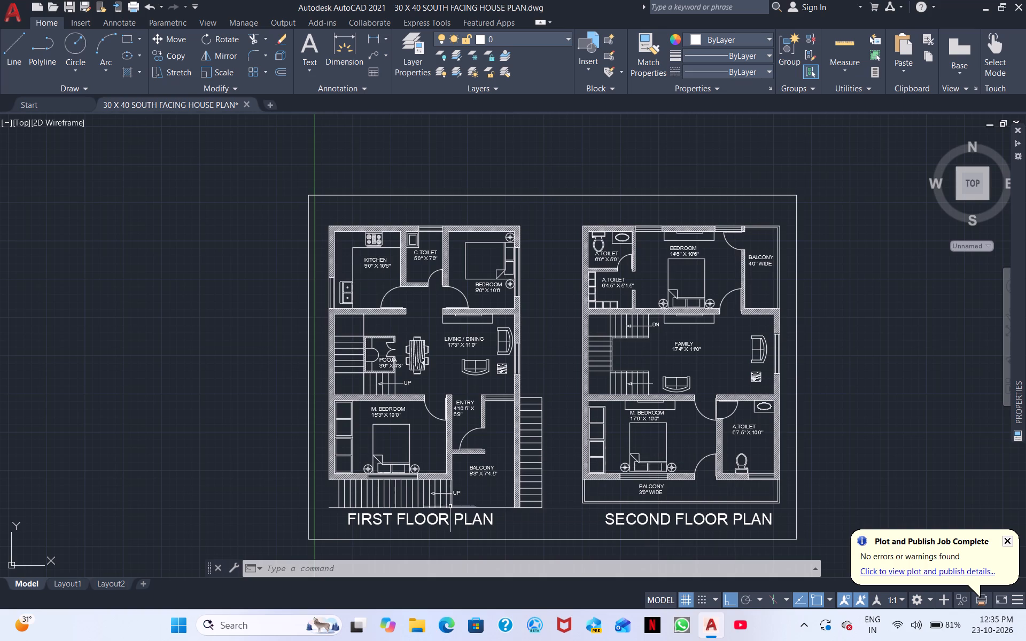
Launch the installed app with the white mountain logo on a black background.
{"action": "left_click", "coordinate": [176, 626]}
{"action": "left_click", "coordinate": [587, 517]}
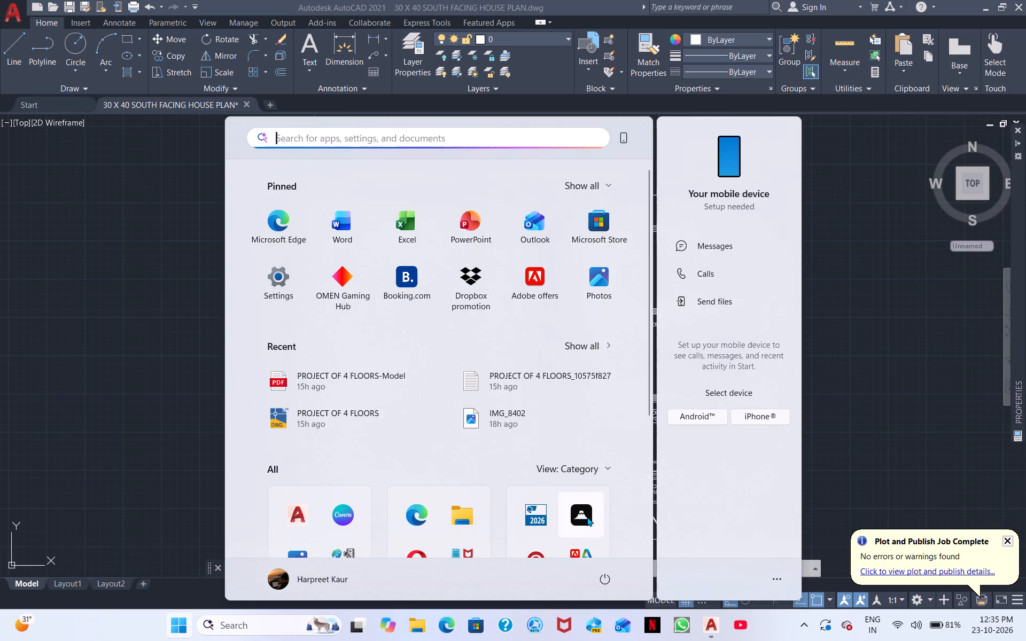